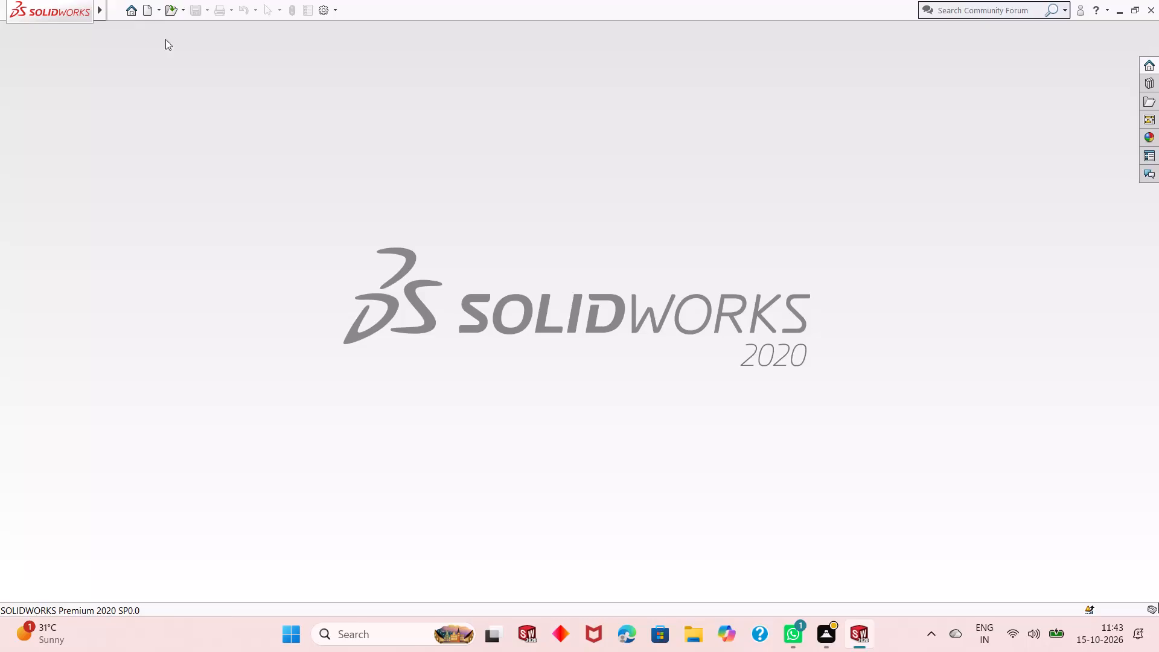
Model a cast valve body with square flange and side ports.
Create a new part document.
{"action": "left_click", "coordinate": [147, 10]}
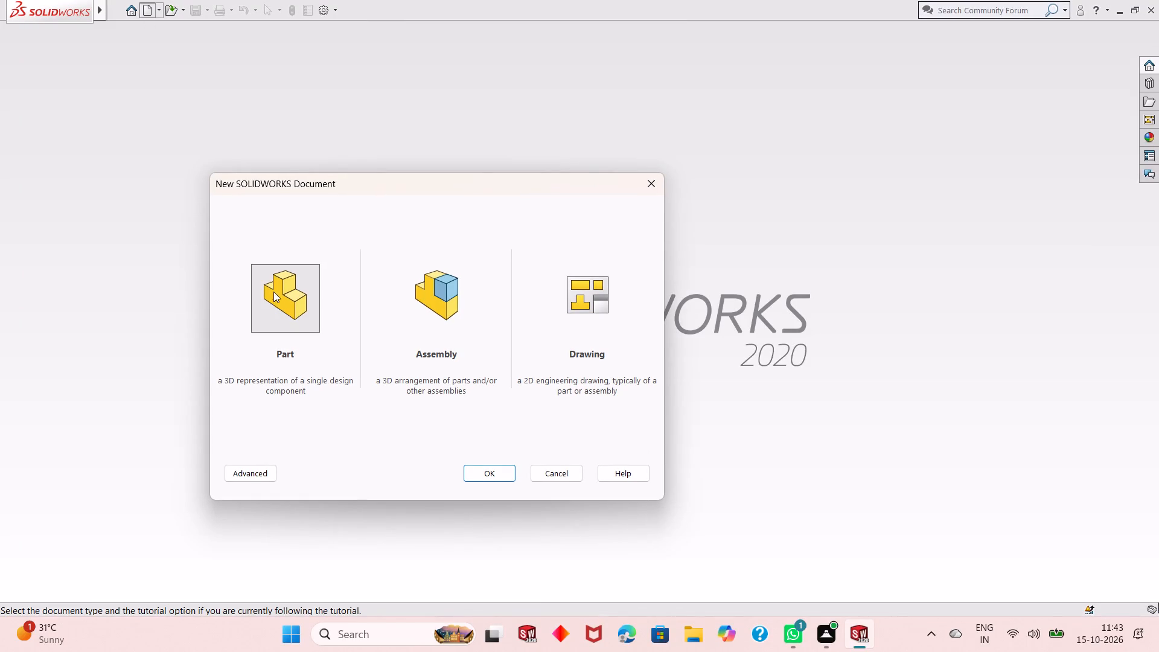
{"action": "double_click", "coordinate": [276, 297]}
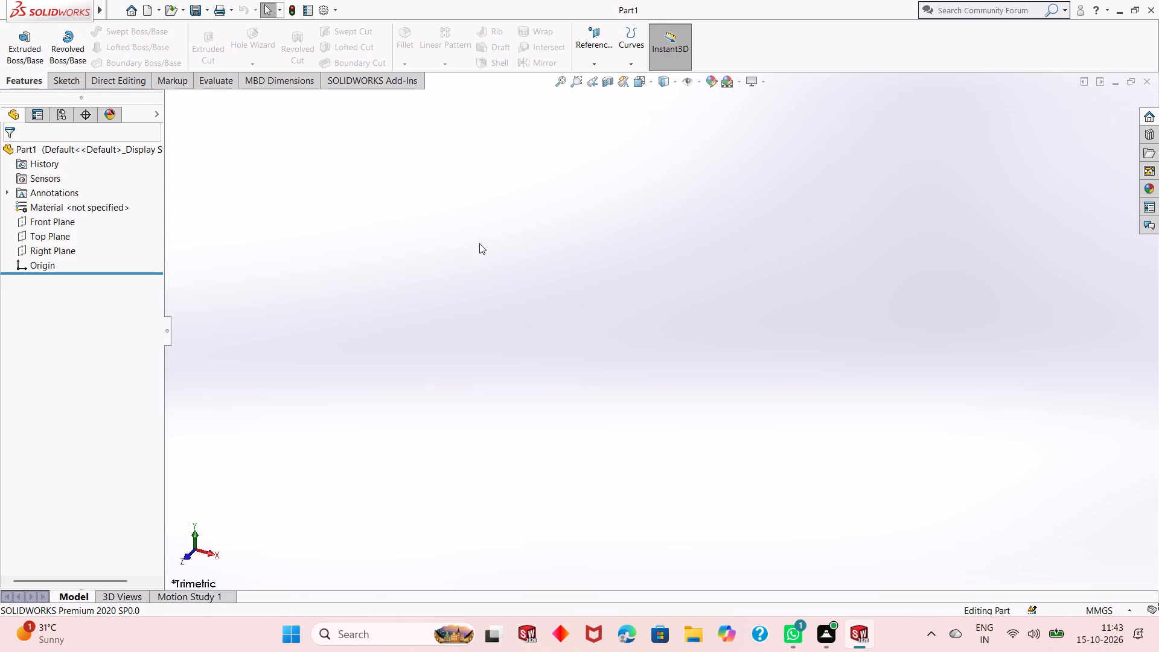
Sketch a circle of about 39.7 mm radius on the Top Plane, centred on the origin.
{"action": "left_click", "coordinate": [40, 237]}
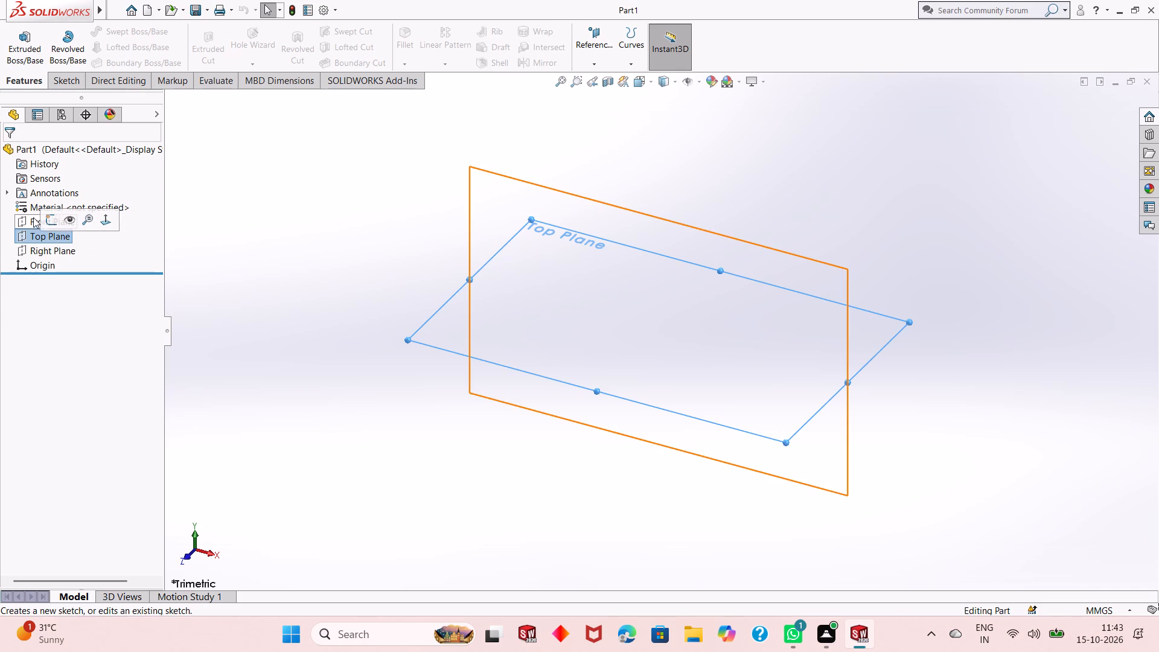
{"action": "left_click", "coordinate": [46, 220]}
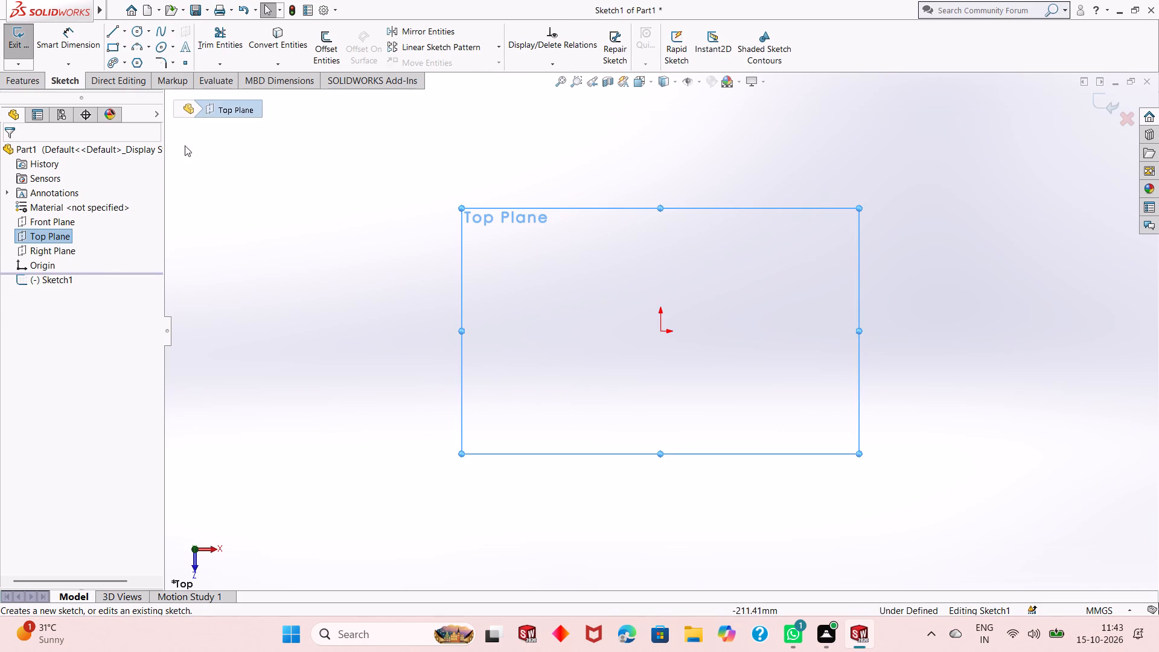
{"action": "left_click", "coordinate": [140, 28]}
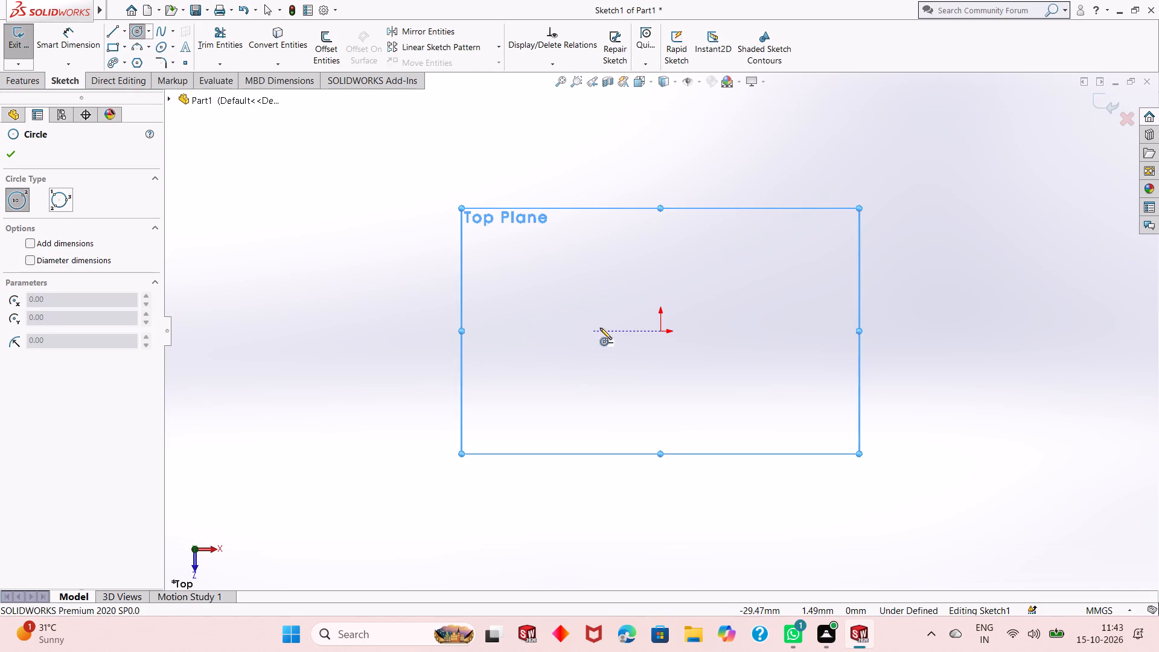
{"action": "left_click", "coordinate": [659, 331]}
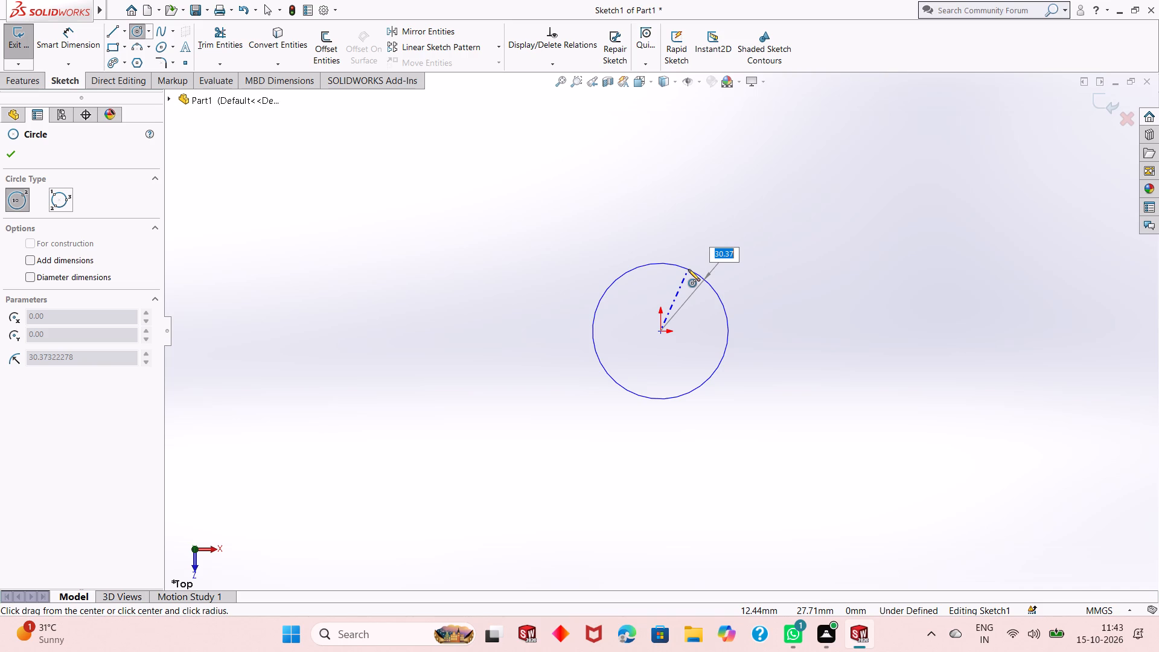
{"action": "left_click", "coordinate": [726, 271]}
{"action": "right_click", "coordinate": [787, 244]}
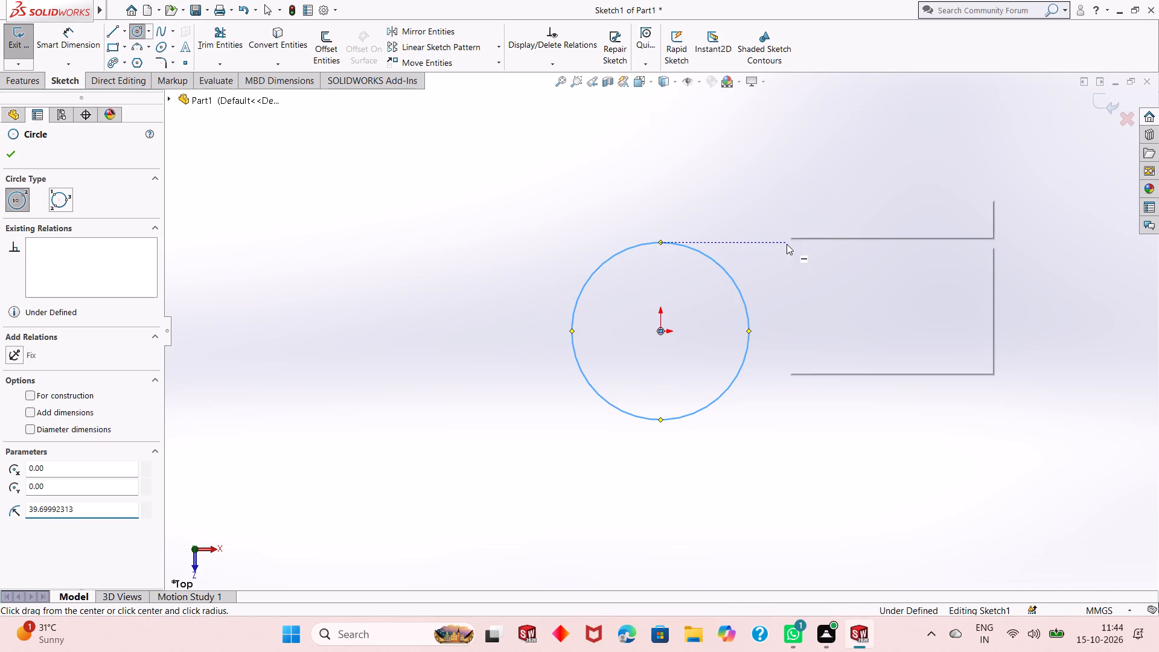
{"action": "left_click", "coordinate": [820, 254]}
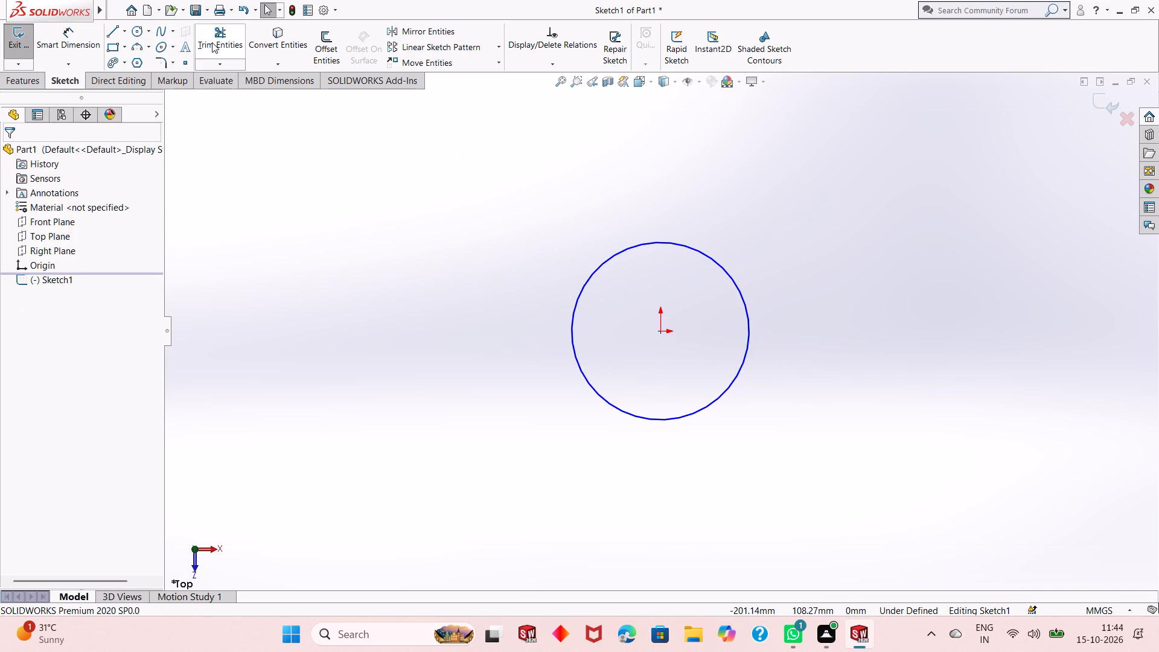
Dimension the circle's diameter as 34 mm.
{"action": "left_click", "coordinate": [67, 41]}
{"action": "left_click", "coordinate": [634, 417]}
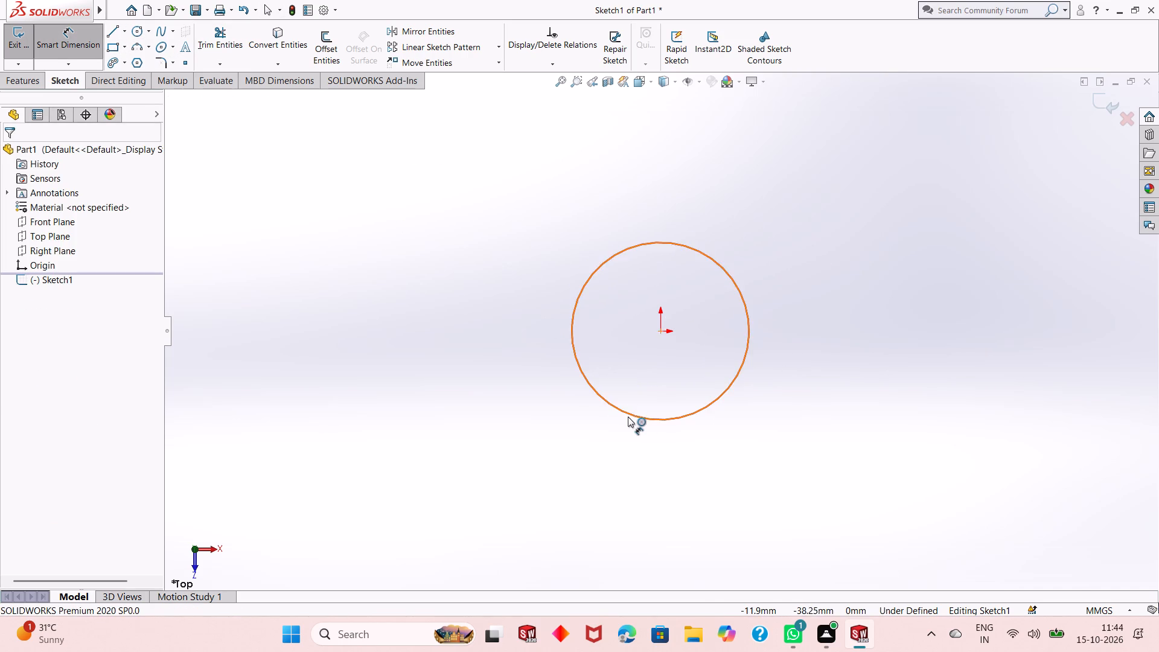
{"action": "left_click", "coordinate": [506, 468]}
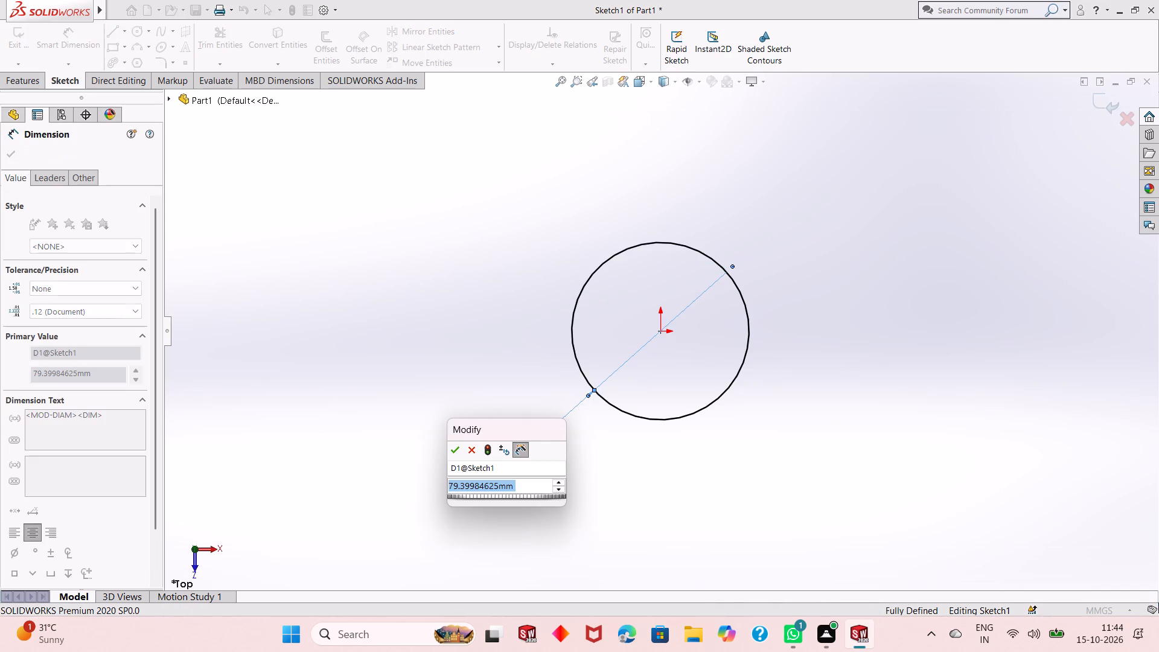
{"action": "type", "text": "34"}
{"action": "key", "text": "Return"}
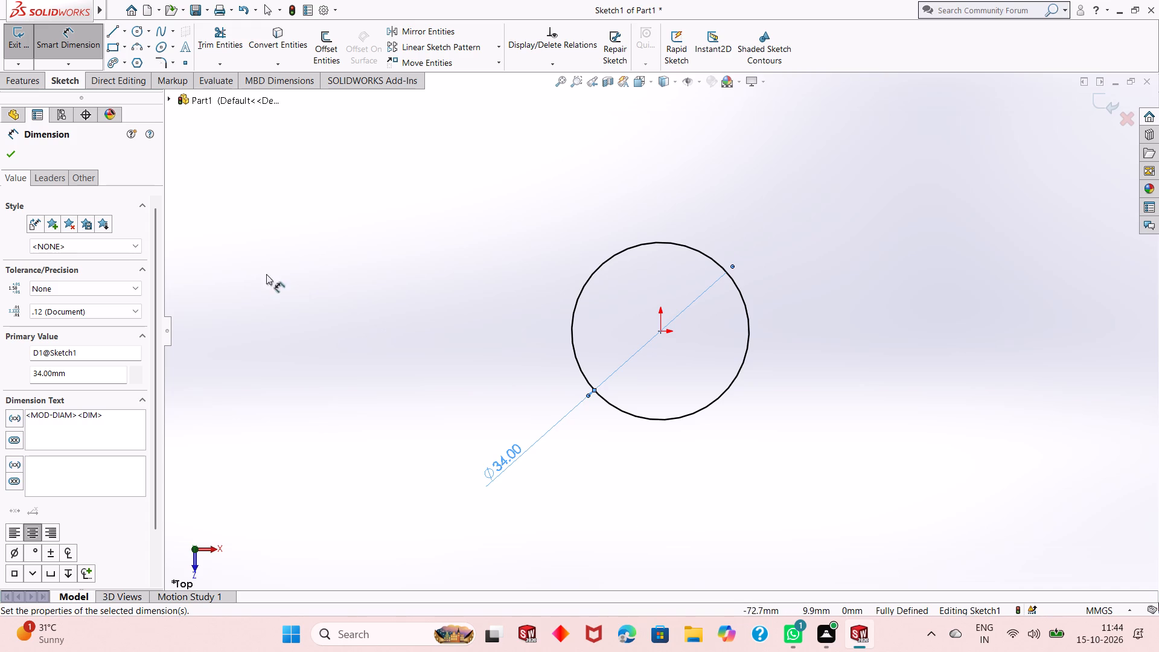
{"action": "left_click", "coordinate": [16, 159]}
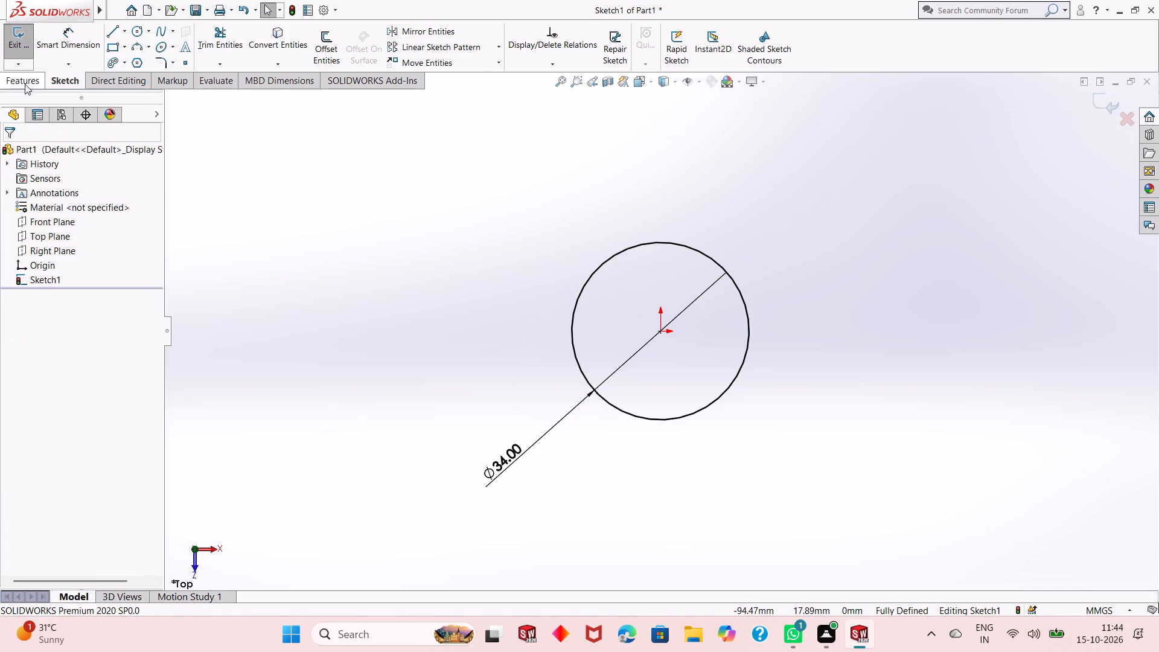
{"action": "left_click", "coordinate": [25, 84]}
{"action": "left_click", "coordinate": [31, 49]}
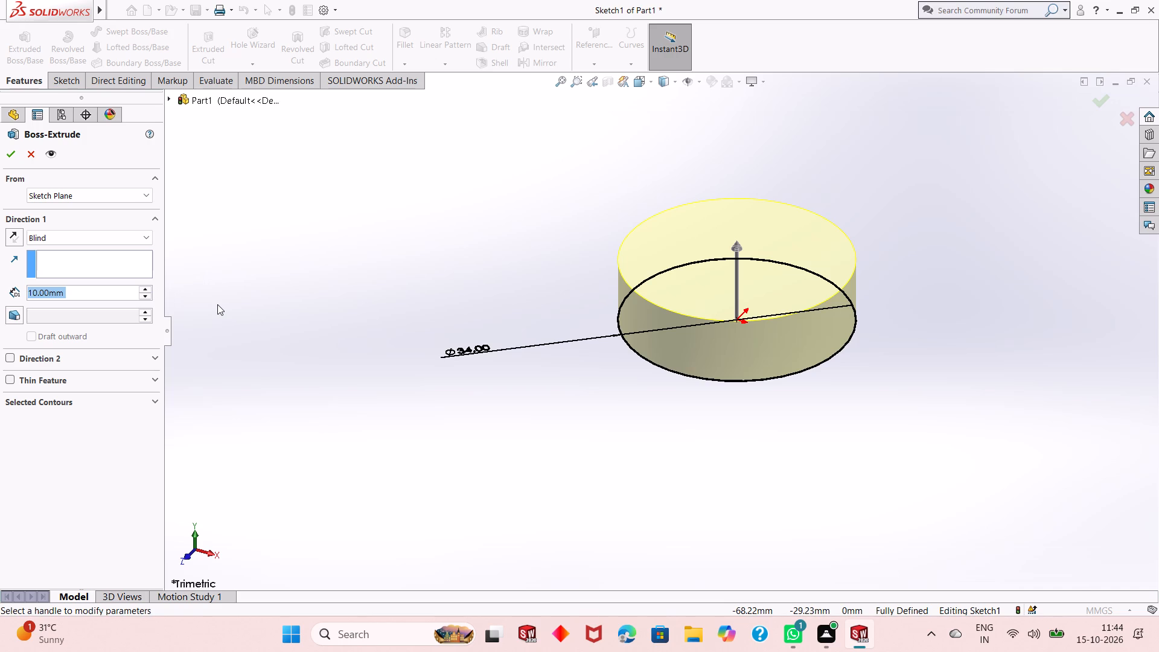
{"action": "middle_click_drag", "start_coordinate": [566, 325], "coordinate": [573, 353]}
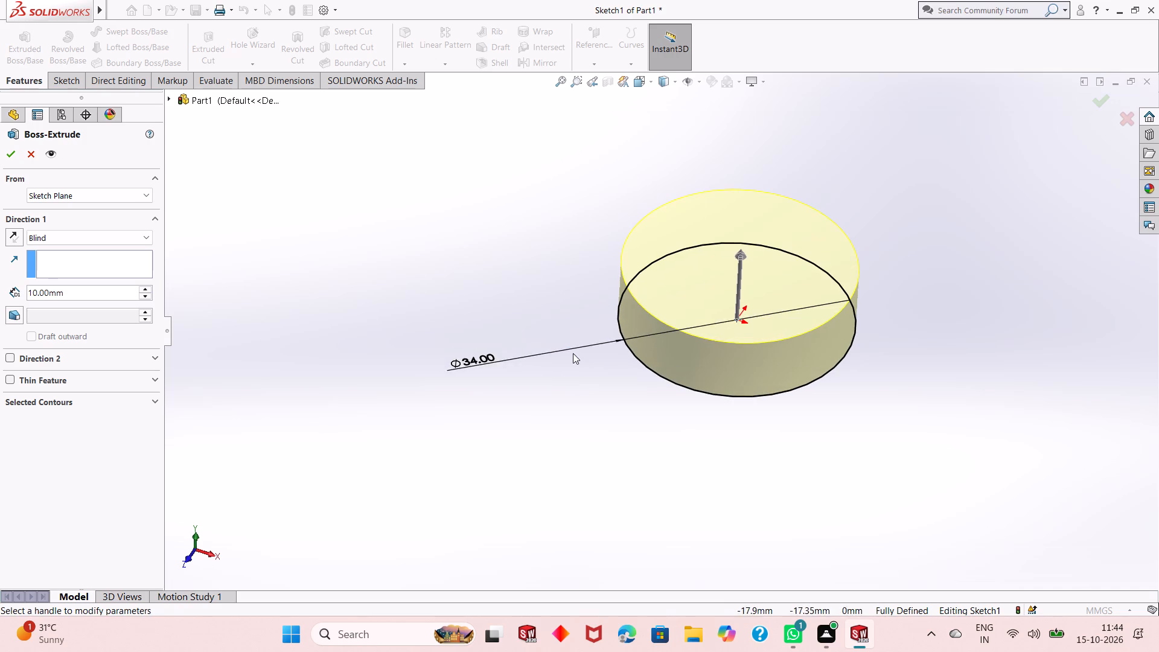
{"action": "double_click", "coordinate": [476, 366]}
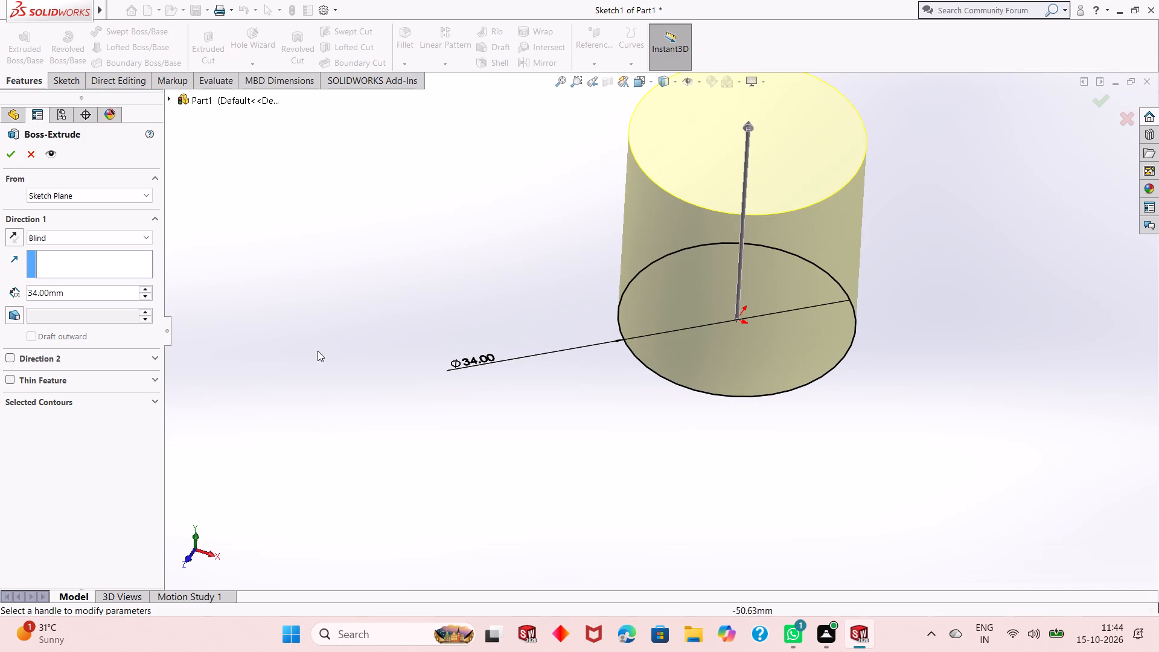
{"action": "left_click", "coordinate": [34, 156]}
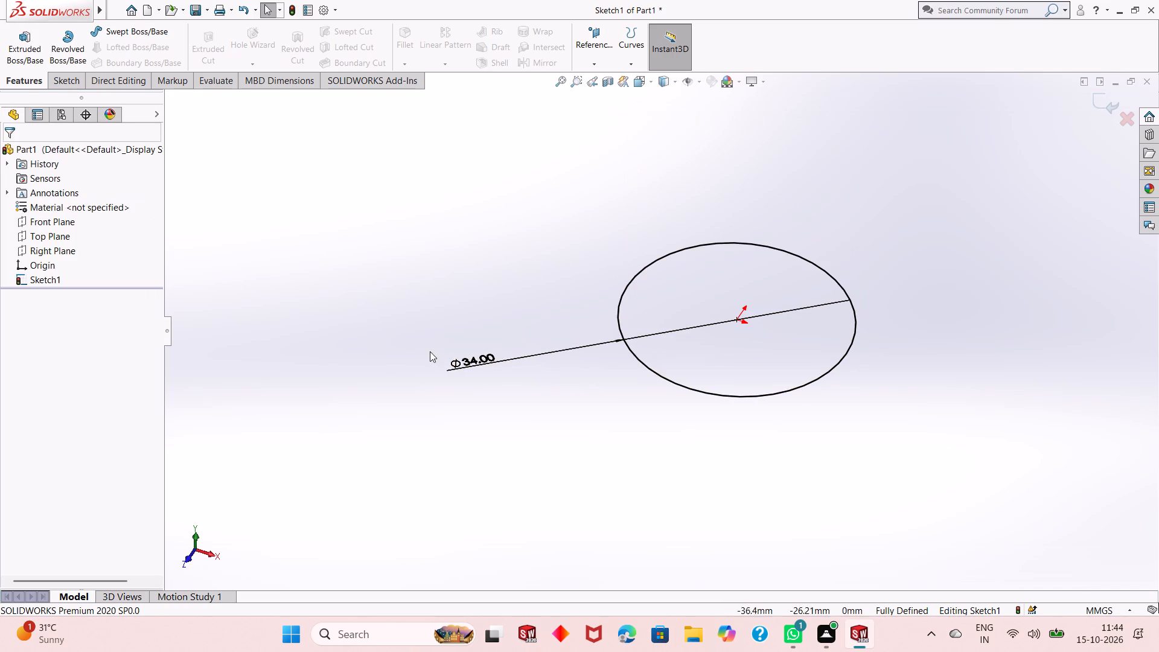
Set the circle's diameter to 44 mm.
{"action": "double_click", "coordinate": [479, 361]}
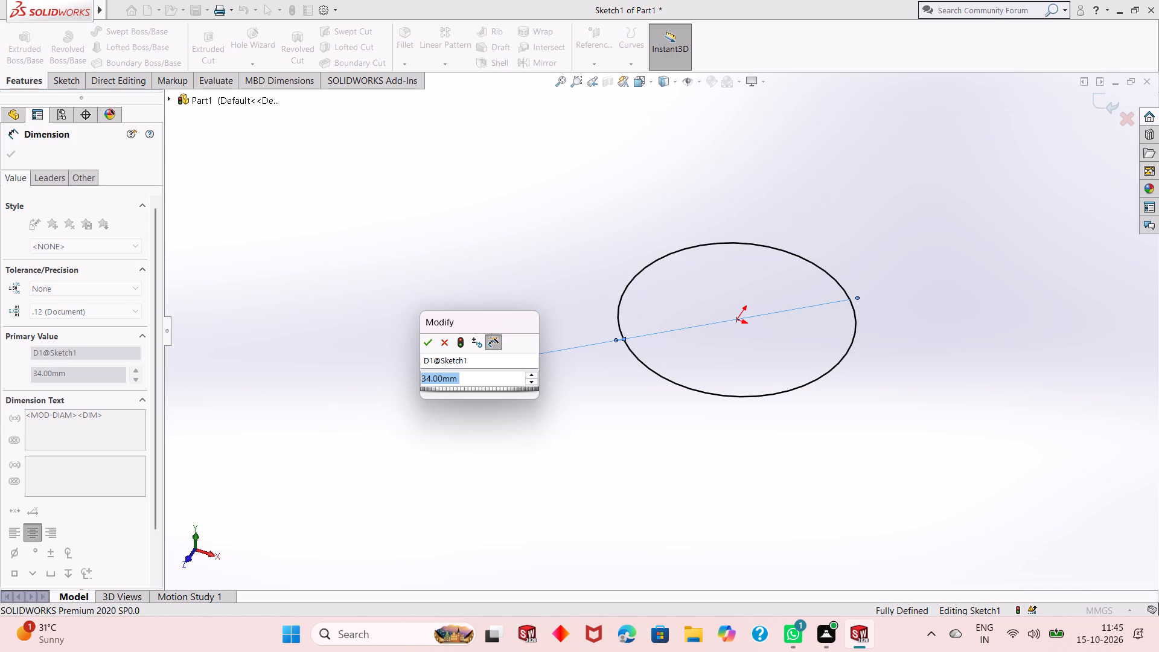
{"action": "type", "text": "44"}
{"action": "key", "text": "Return"}
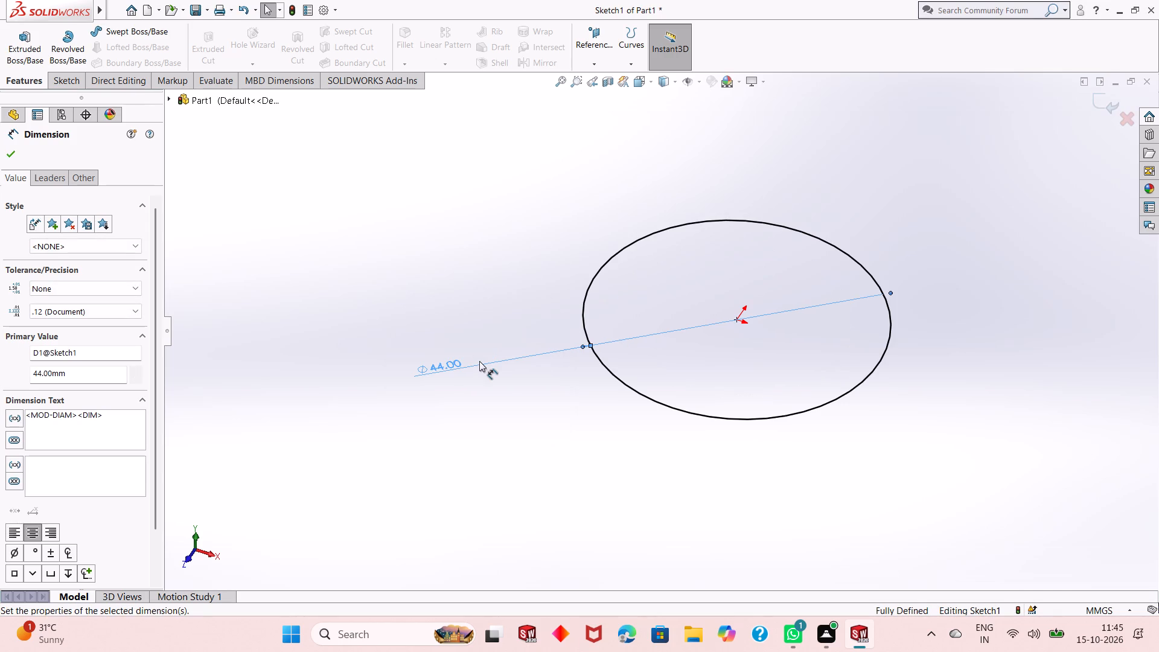
{"action": "left_click", "coordinate": [16, 158]}
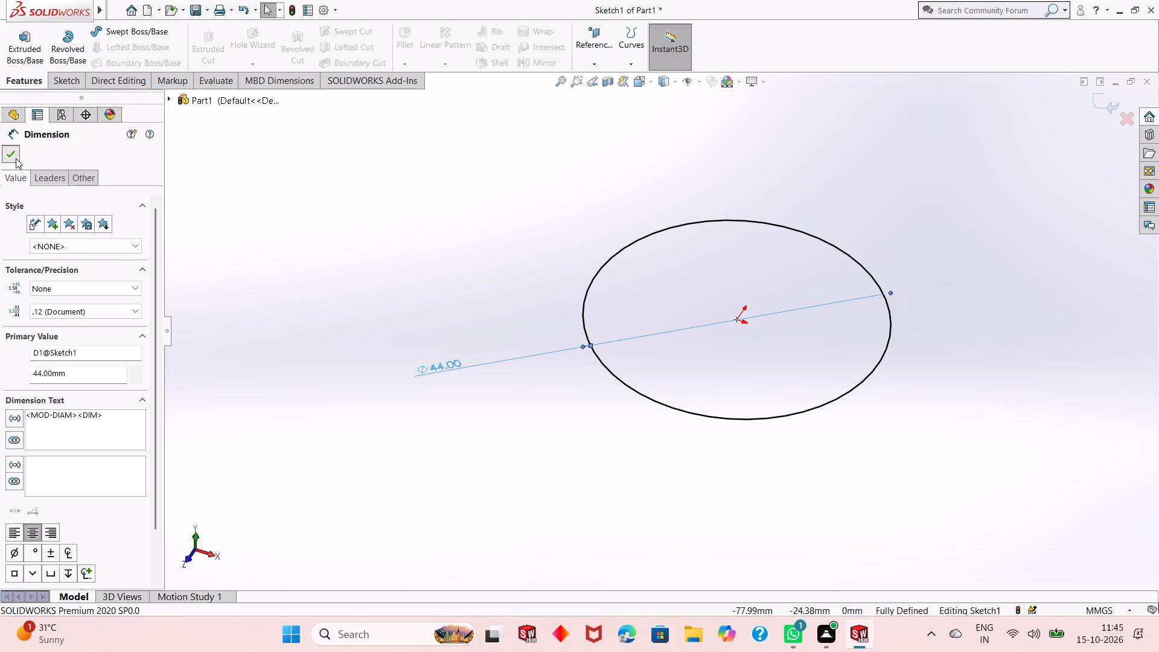
Extrude the 44 mm circle as a blind boss with a depth of 20 mm.
{"action": "left_click", "coordinate": [36, 79]}
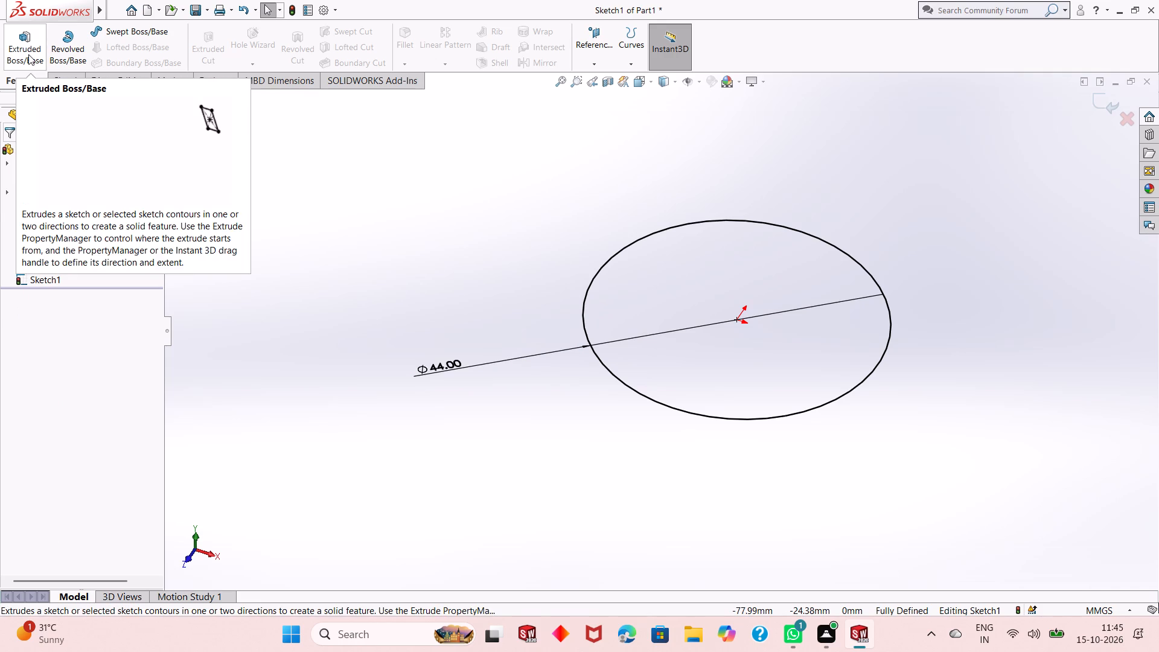
{"action": "left_click", "coordinate": [28, 54]}
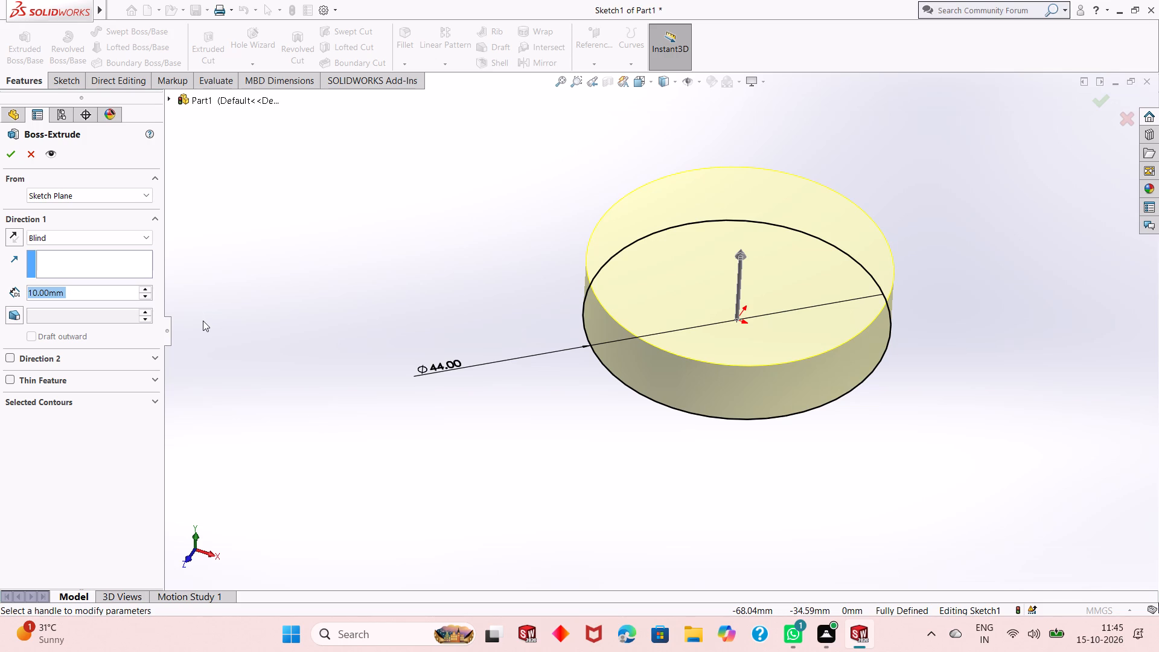
{"action": "type", "text": "27+"}
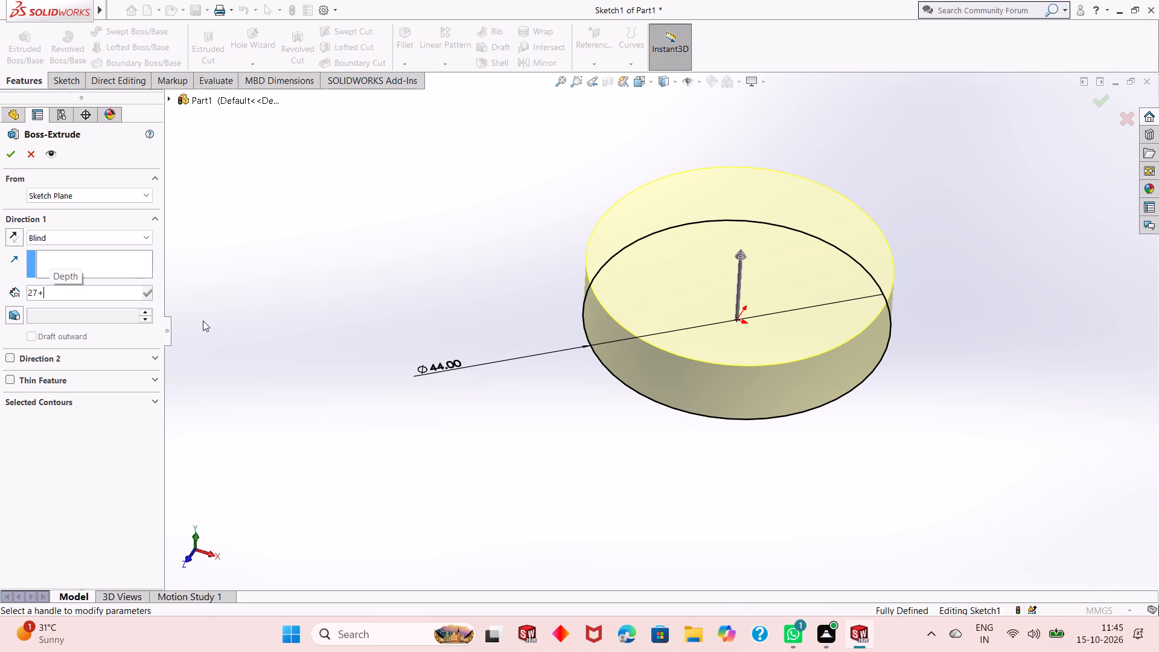
{"action": "key", "text": "7"}
{"action": "key", "text": "Return"}
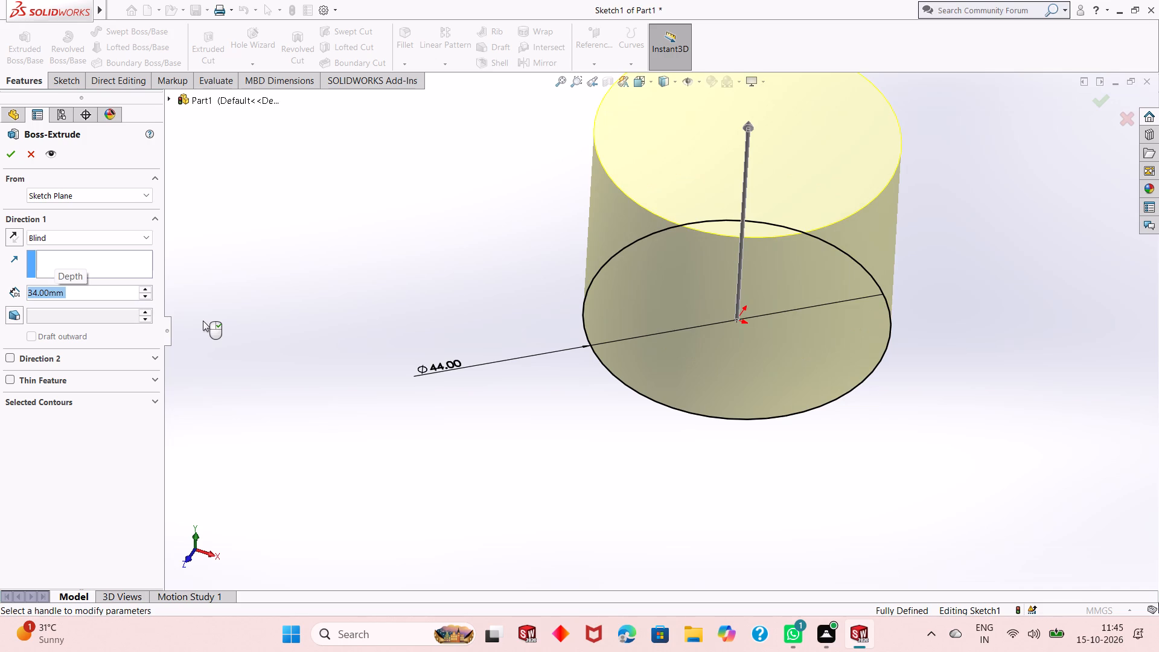
{"action": "type", "text": "34-14"}
{"action": "key", "text": "Return"}
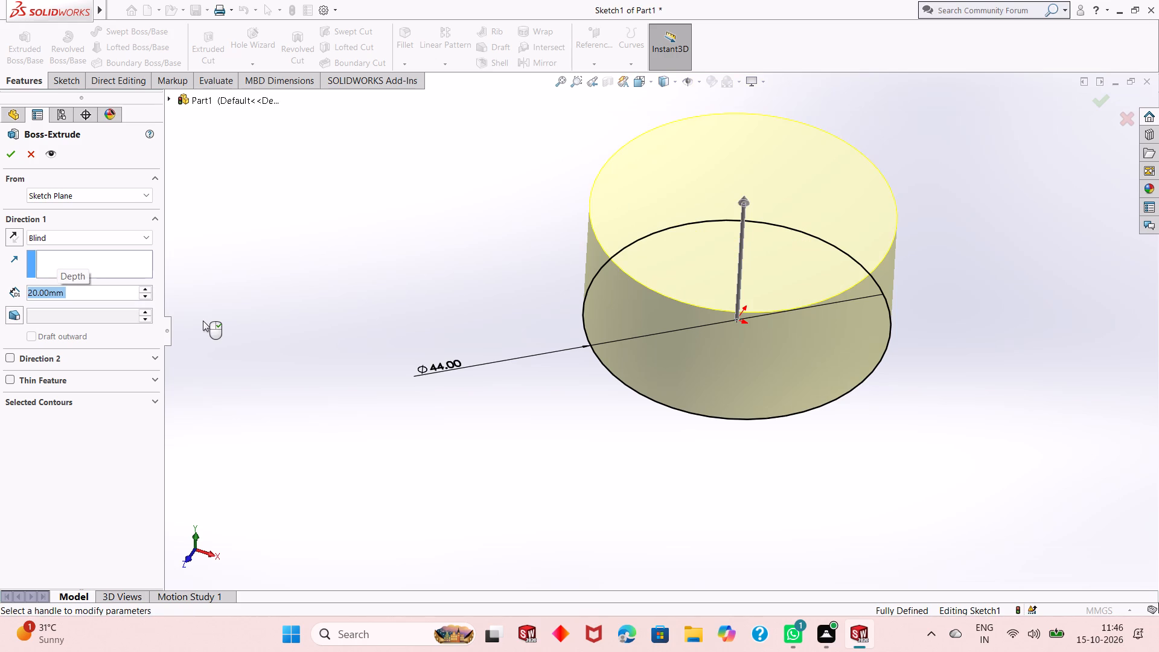
{"action": "left_click", "coordinate": [10, 161]}
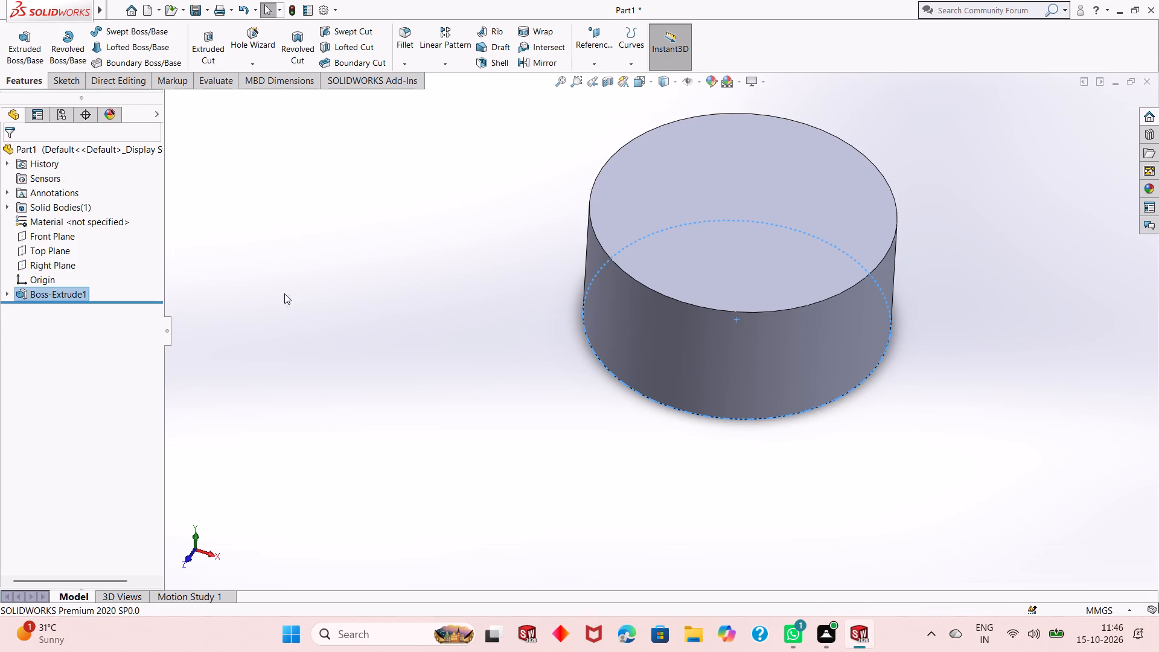
Sketch a circle of about 14.8 mm radius on the cylinder's top face, centred on the origin.
{"action": "left_click", "coordinate": [420, 373]}
{"action": "scroll", "coordinate": [576, 422], "scroll_direction": "up", "scroll_amount": 3}
{"action": "scroll", "coordinate": [731, 233], "scroll_direction": "down", "scroll_amount": 2}
{"action": "left_click", "coordinate": [719, 278]}
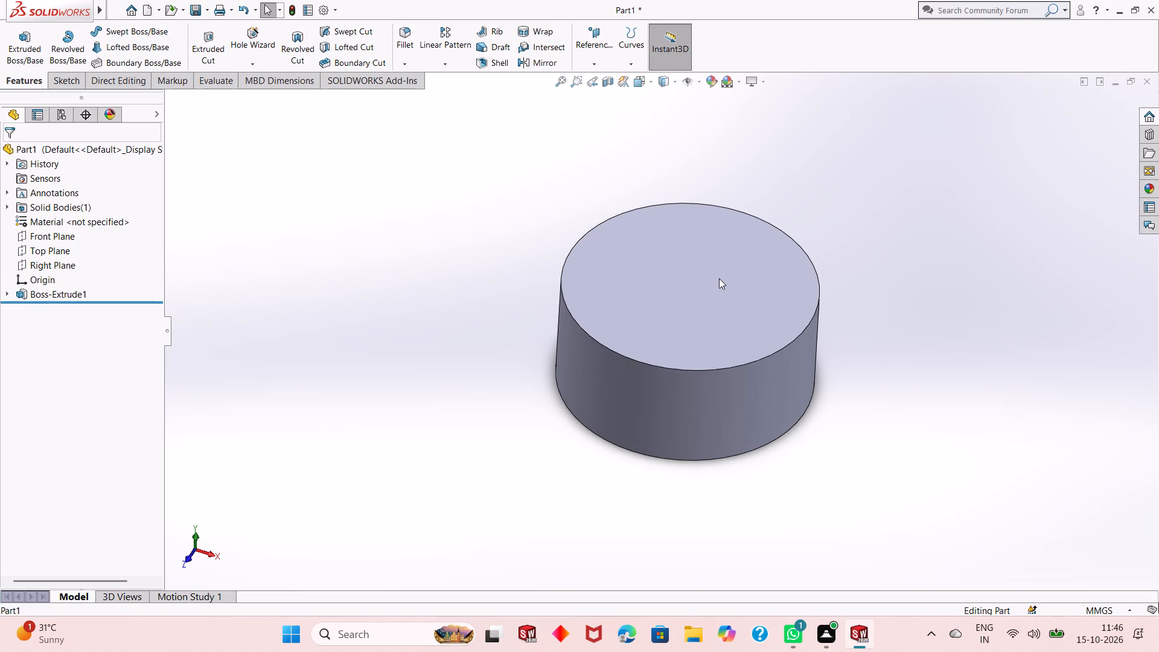
{"action": "left_click", "coordinate": [774, 248]}
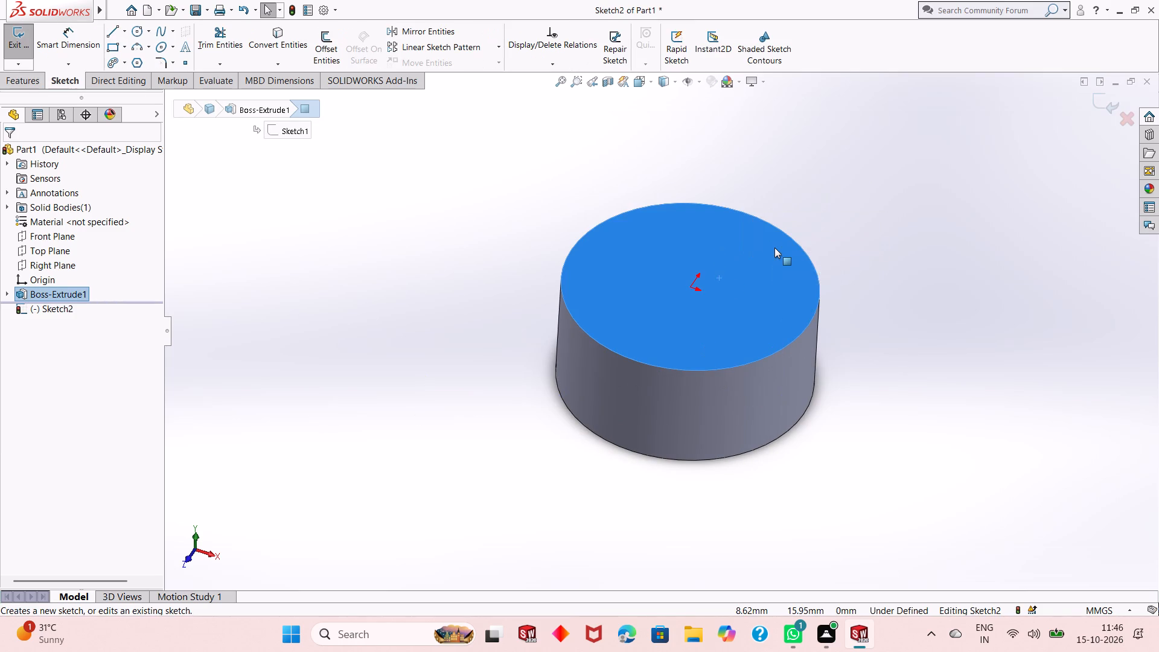
{"action": "key", "text": "ctrl+8"}
{"action": "scroll", "coordinate": [683, 363], "scroll_direction": "up", "scroll_amount": 1}
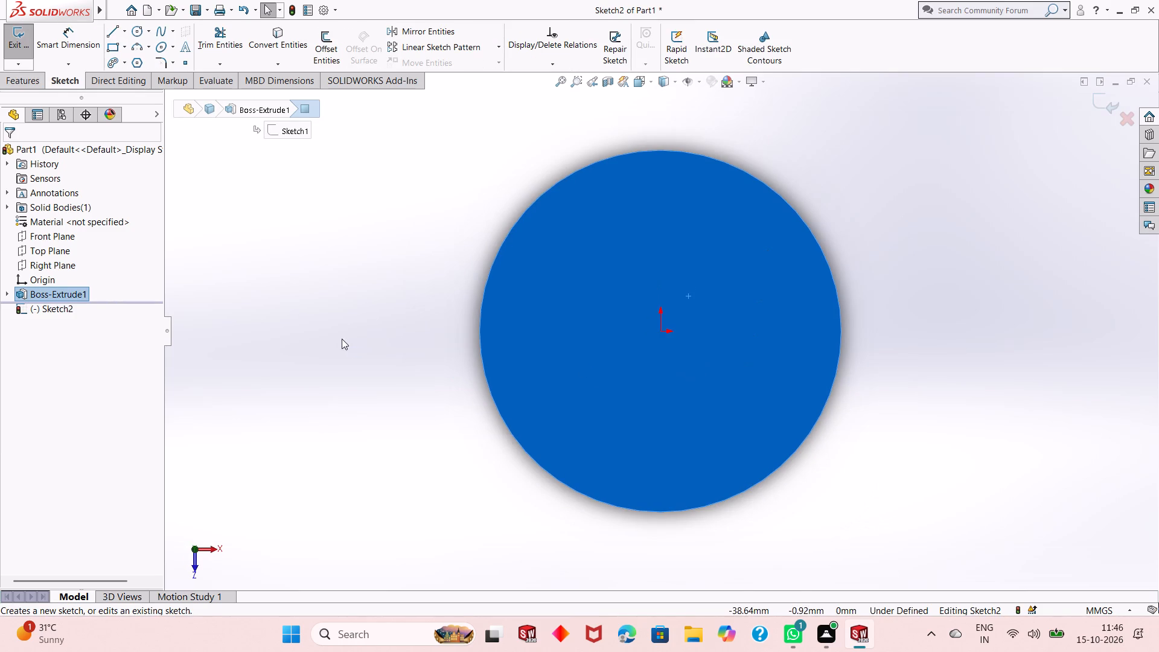
{"action": "left_click", "coordinate": [342, 339]}
{"action": "left_click", "coordinate": [136, 26]}
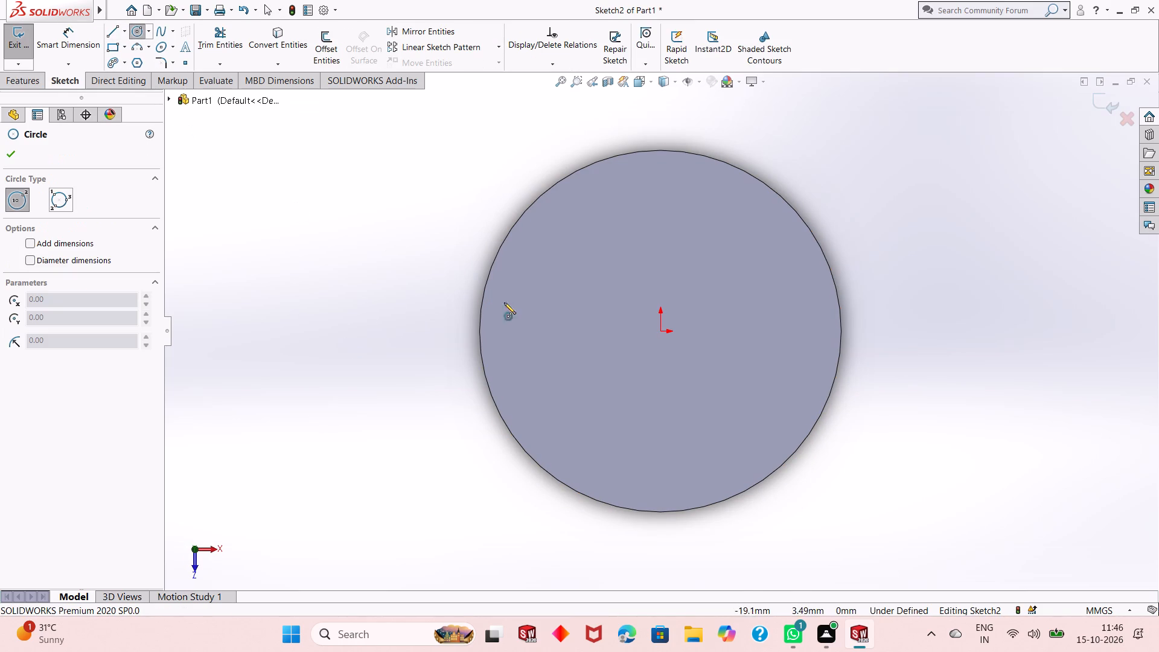
{"action": "left_click", "coordinate": [659, 330]}
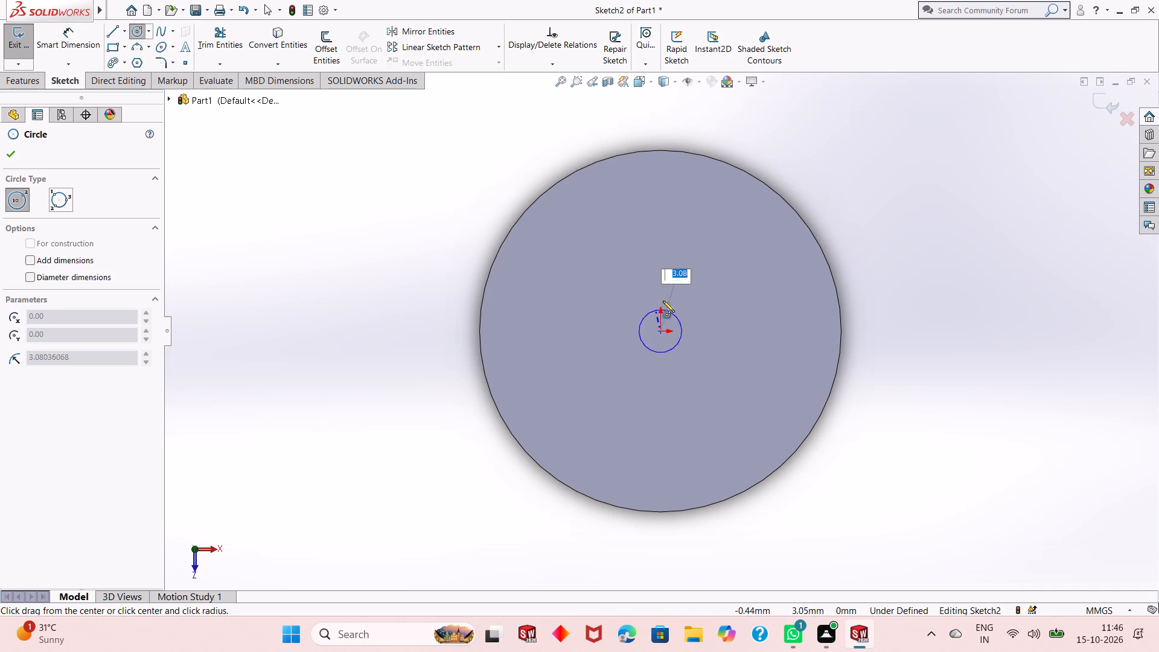
{"action": "left_click", "coordinate": [727, 229]}
{"action": "right_click", "coordinate": [461, 204]}
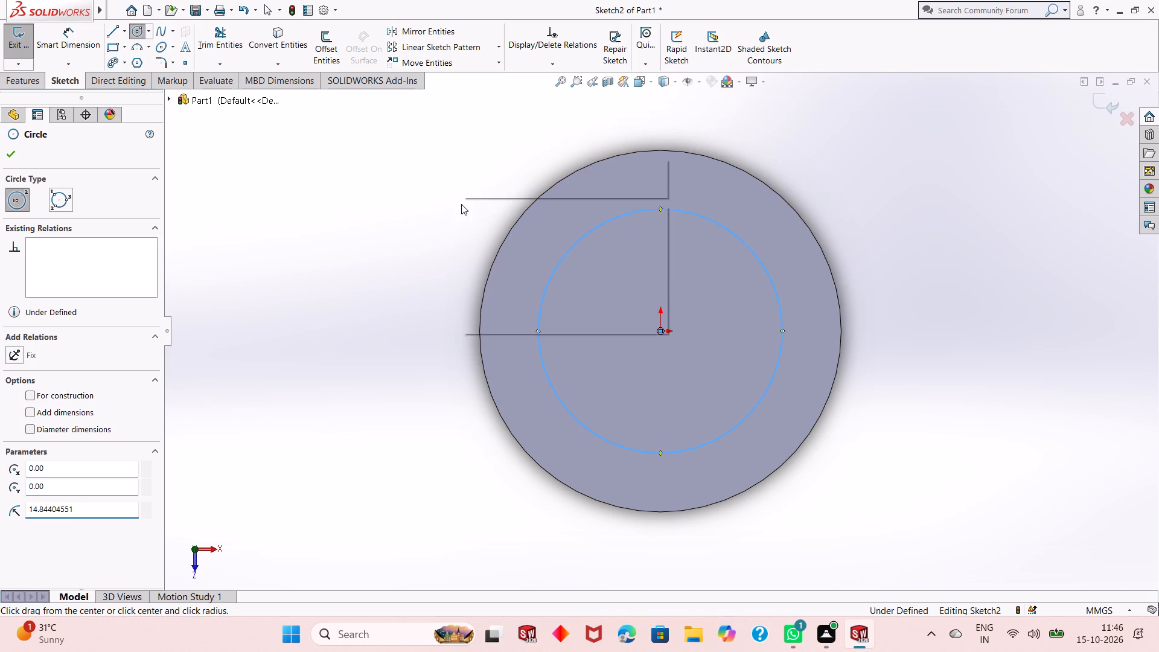
{"action": "left_click", "coordinate": [473, 211]}
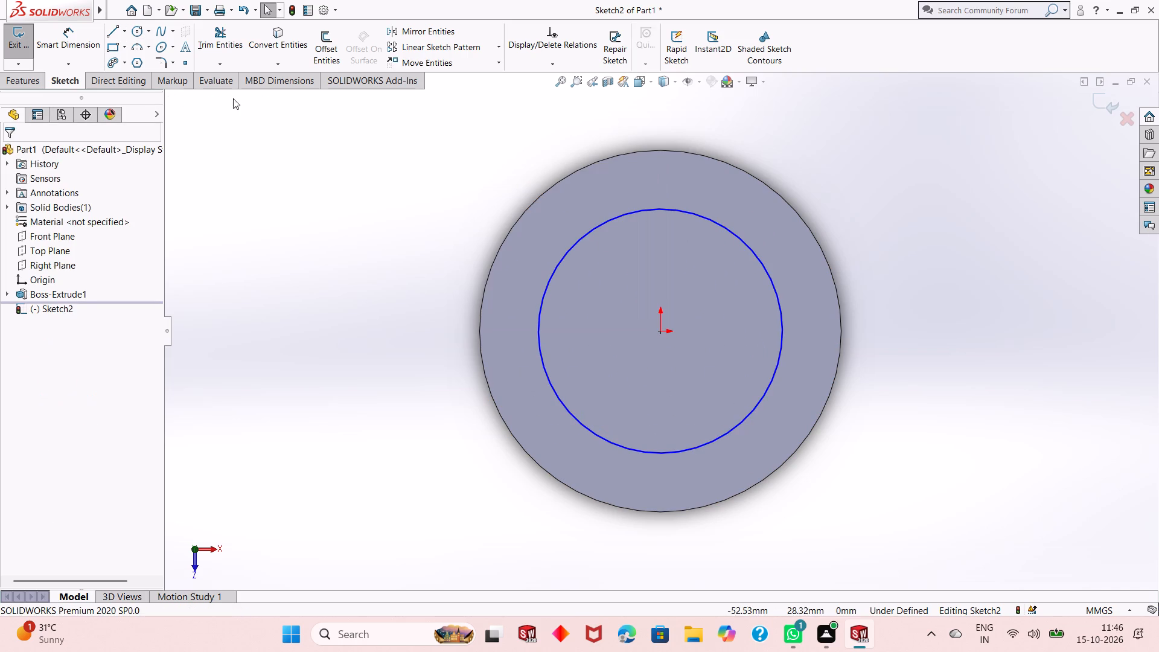
Dimension the diameter of the circle on the top face as 42 mm.
{"action": "left_click", "coordinate": [66, 45]}
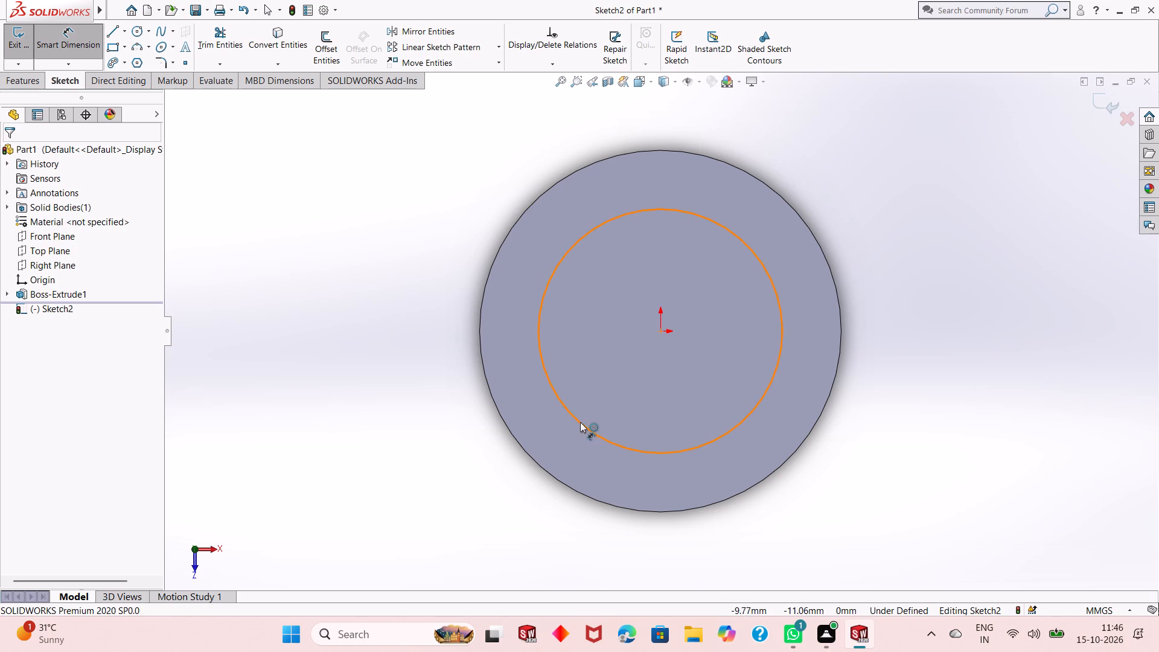
{"action": "left_click", "coordinate": [581, 422]}
{"action": "left_click", "coordinate": [515, 531]}
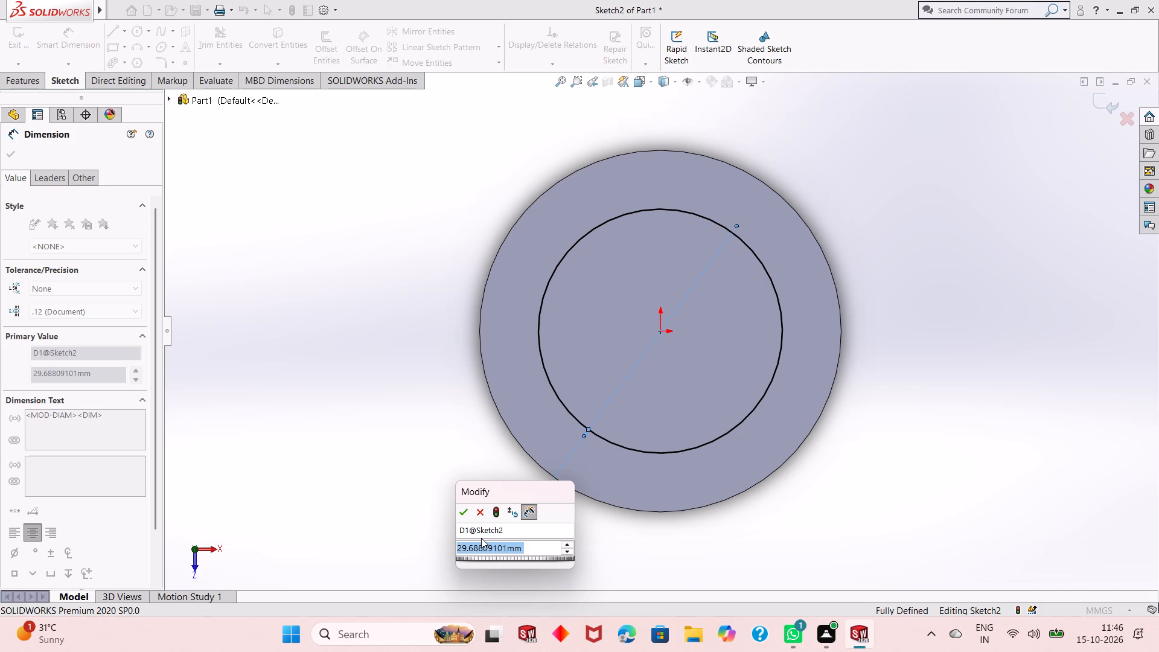
{"action": "type", "text": "42"}
{"action": "key", "text": "Return"}
{"action": "scroll", "coordinate": [534, 444], "scroll_direction": "up", "scroll_amount": 1}
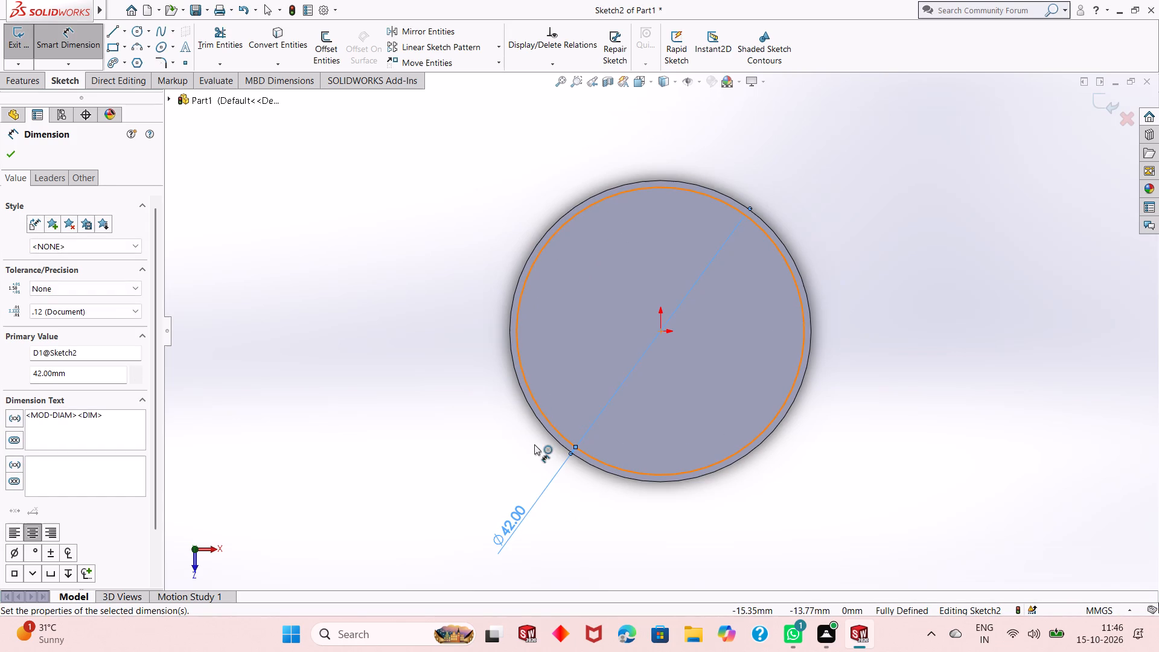
Close the top-face sketch and set the diameter of the base cylinder's sketch circle to 45 mm.
{"action": "left_click", "coordinate": [16, 159]}
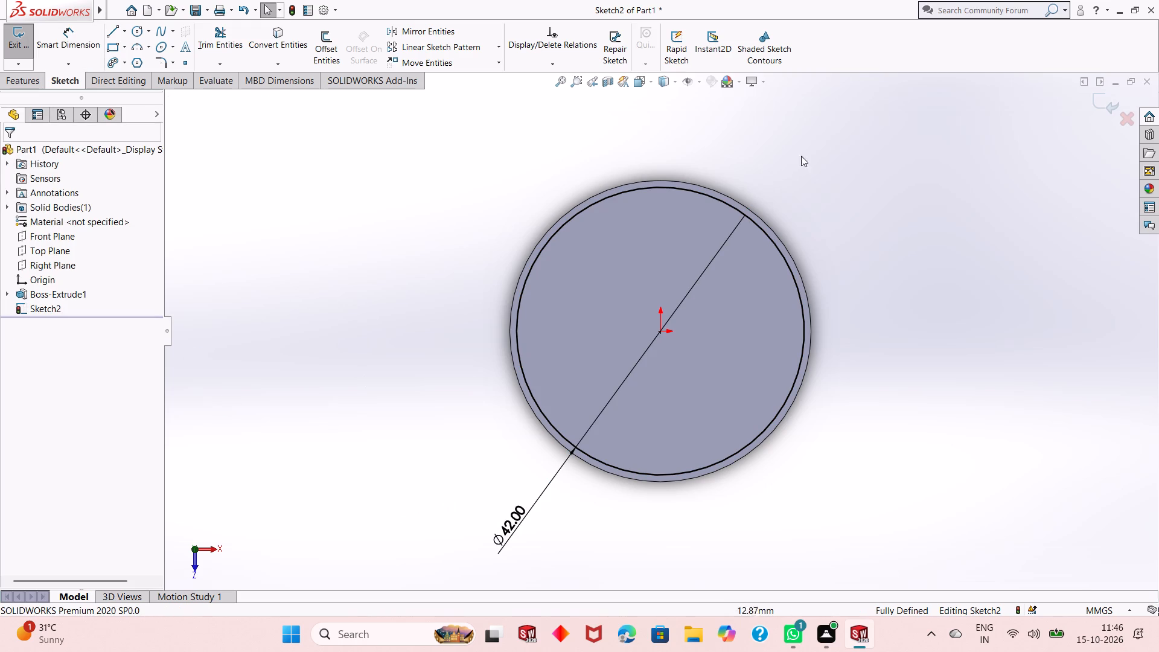
{"action": "left_click", "coordinate": [1090, 101]}
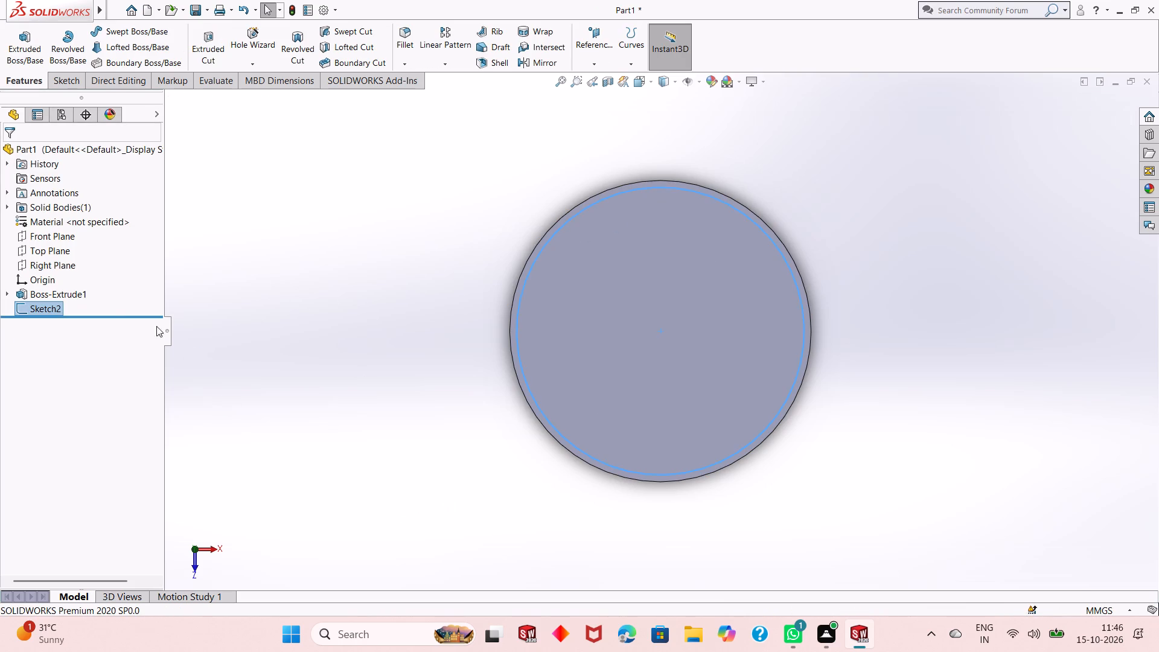
{"action": "left_click", "coordinate": [8, 292]}
{"action": "left_click", "coordinate": [44, 305]}
{"action": "left_click", "coordinate": [52, 272]}
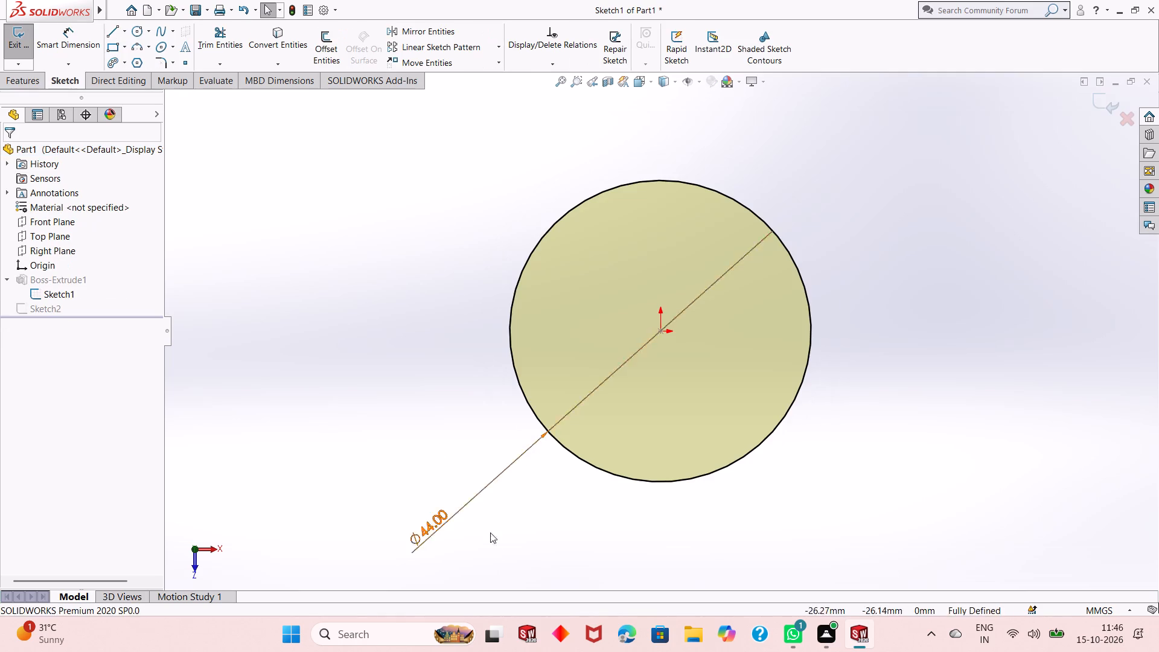
{"action": "double_click", "coordinate": [432, 528]}
{"action": "type", "text": "45"}
{"action": "key", "text": "Return"}
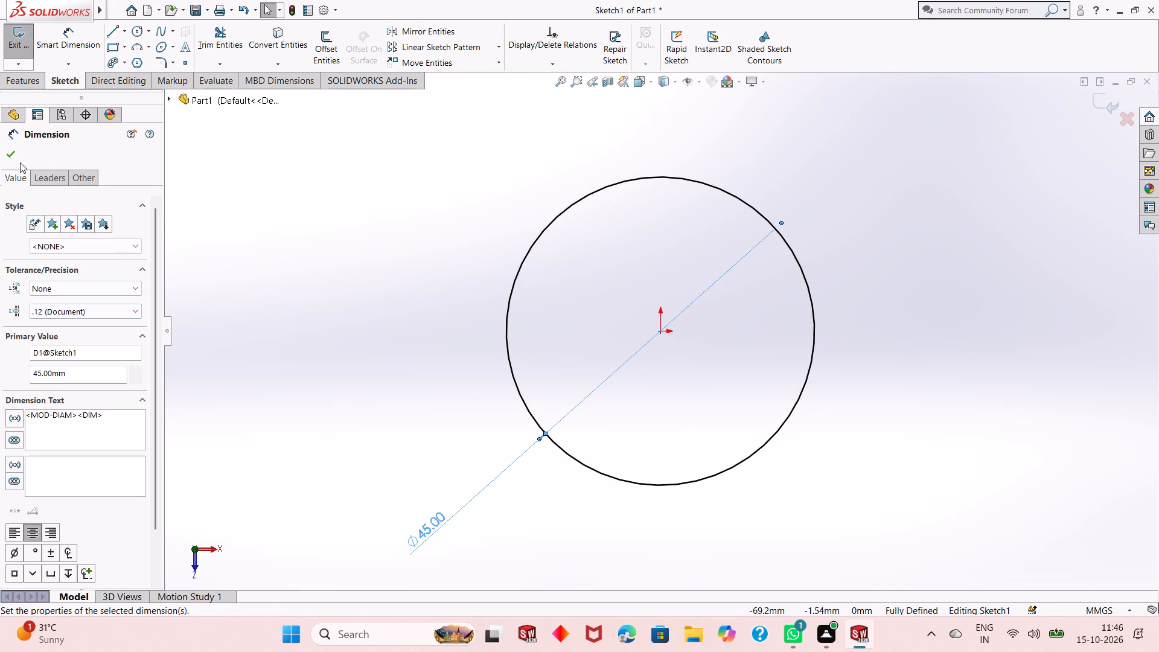
{"action": "left_click", "coordinate": [17, 159]}
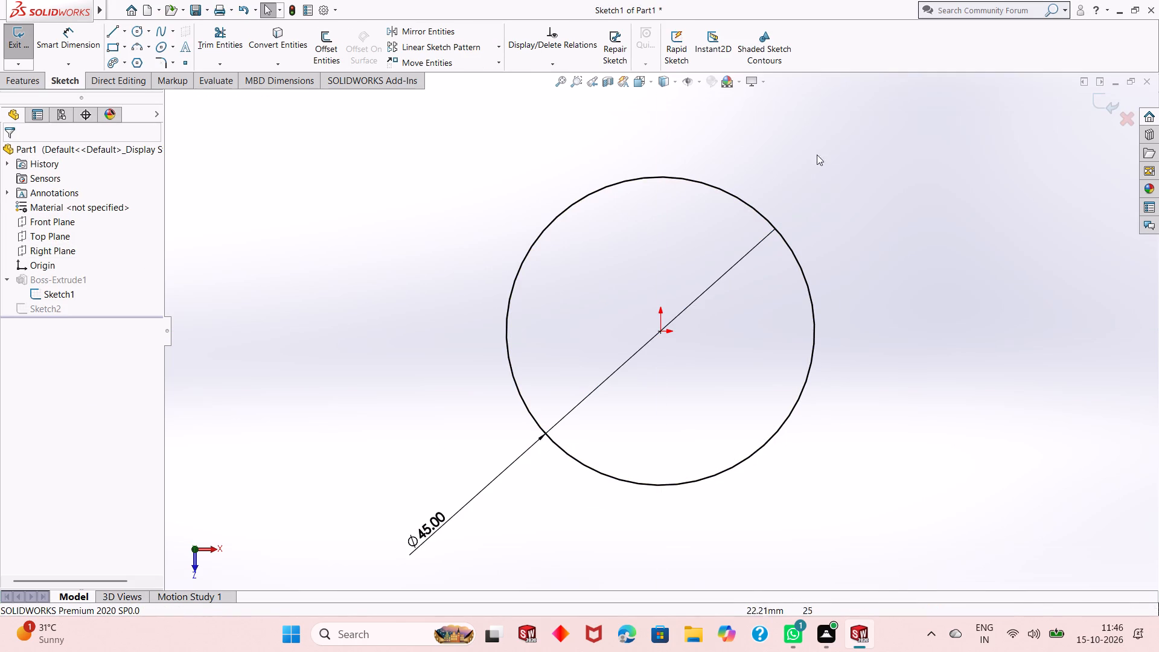
{"action": "left_click", "coordinate": [1097, 103]}
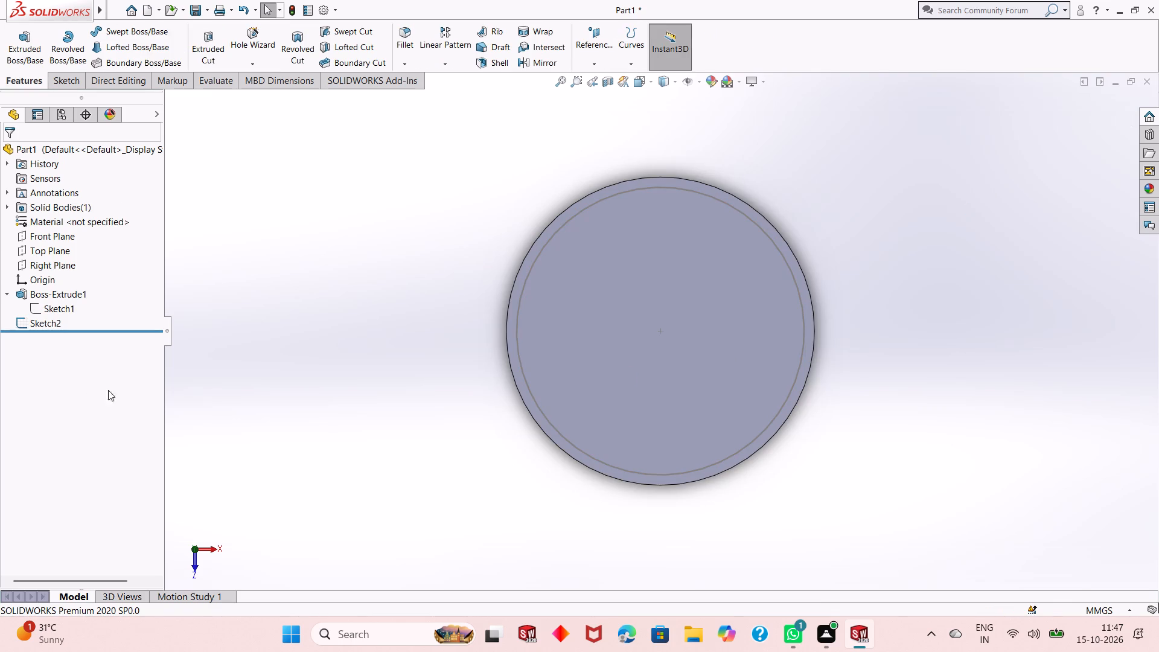
Extrude the 42 mm circle on the cylinder's top face as a merged blind boss with a depth of 14 mm.
{"action": "left_click", "coordinate": [44, 325]}
{"action": "left_click", "coordinate": [57, 285]}
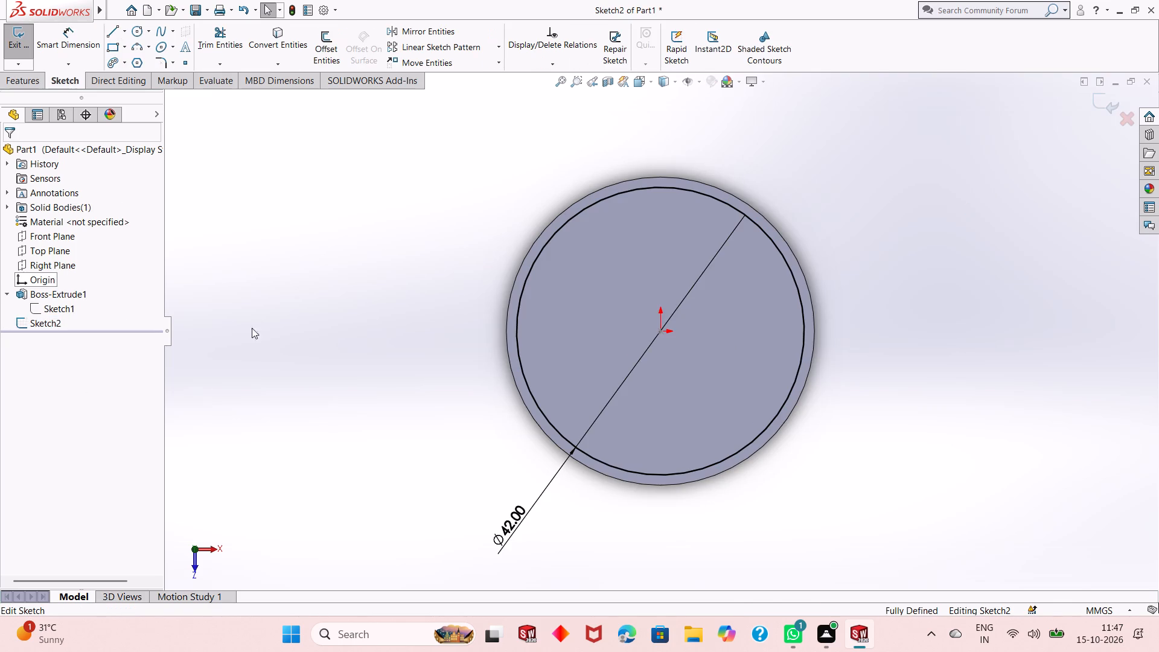
{"action": "left_click", "coordinate": [30, 85]}
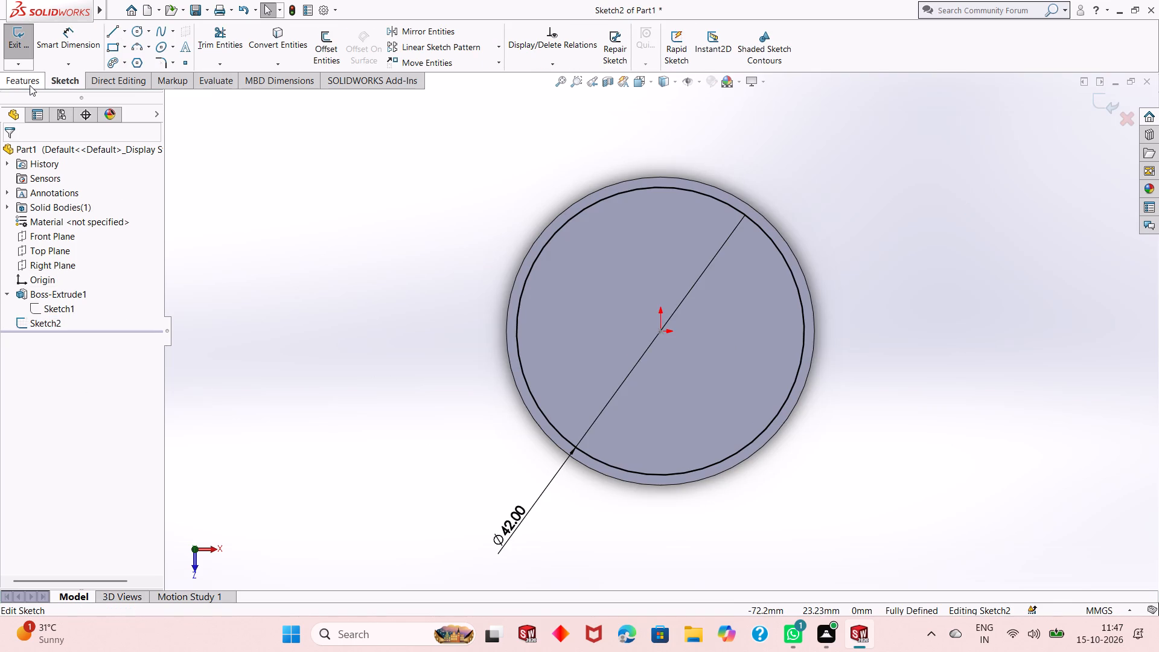
{"action": "left_click", "coordinate": [26, 57]}
{"action": "scroll", "coordinate": [477, 414], "scroll_direction": "up", "scroll_amount": 1}
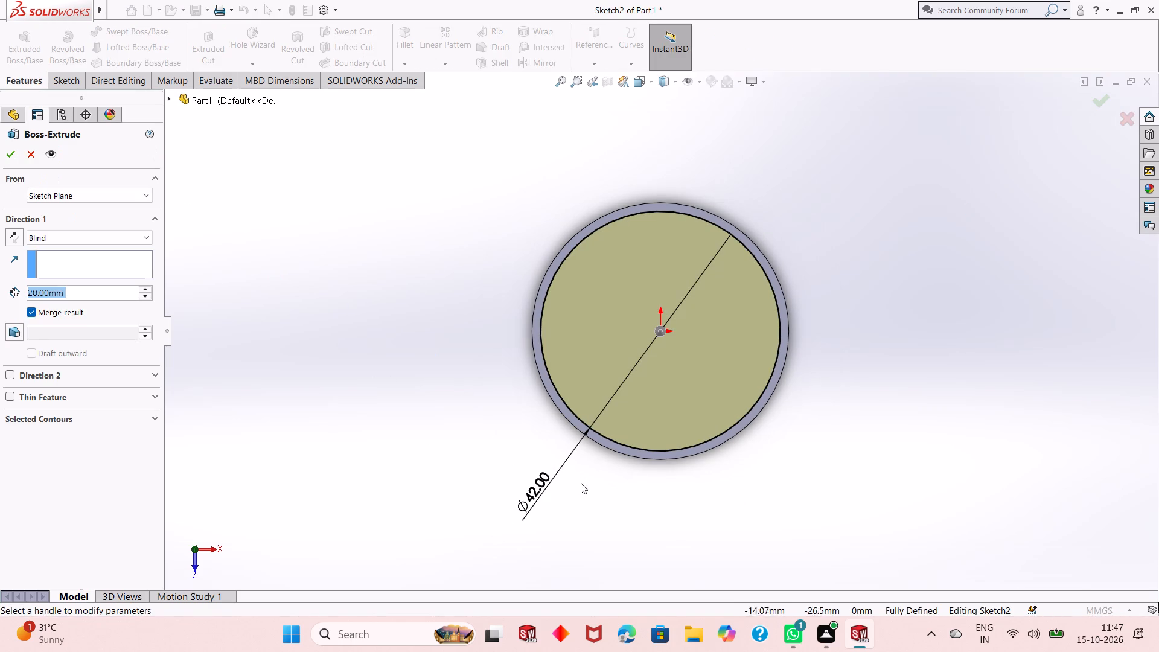
{"action": "middle_click_drag", "start_coordinate": [581, 484], "coordinate": [580, 411]}
{"action": "scroll", "coordinate": [622, 281], "scroll_direction": "down", "scroll_amount": 2}
{"action": "middle_click_drag", "start_coordinate": [584, 475], "coordinate": [584, 429]}
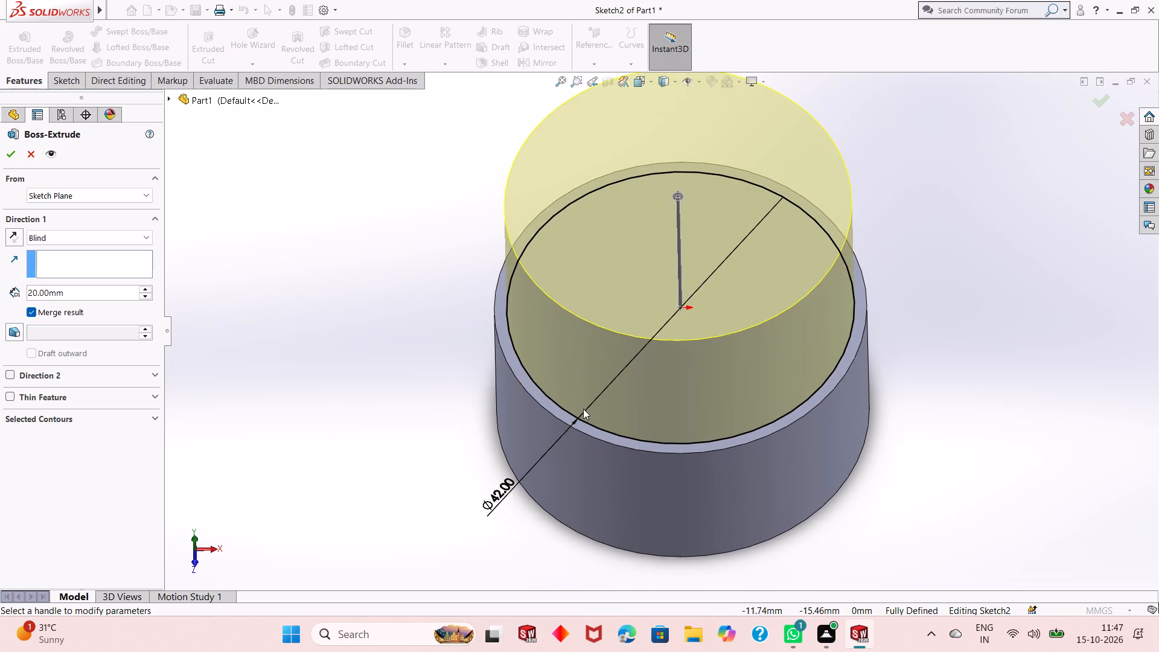
{"action": "scroll", "coordinate": [583, 409], "scroll_direction": "up", "scroll_amount": 1}
{"action": "double_click", "coordinate": [84, 292]}
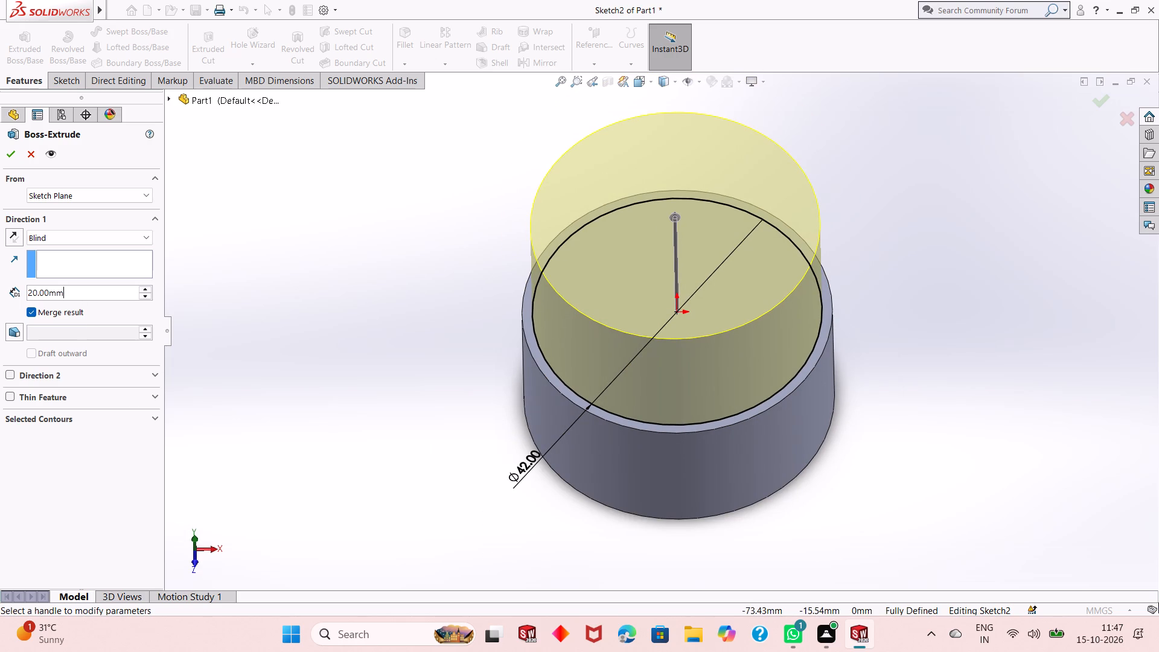
{"action": "type", "text": "14"}
{"action": "key", "text": "Return"}
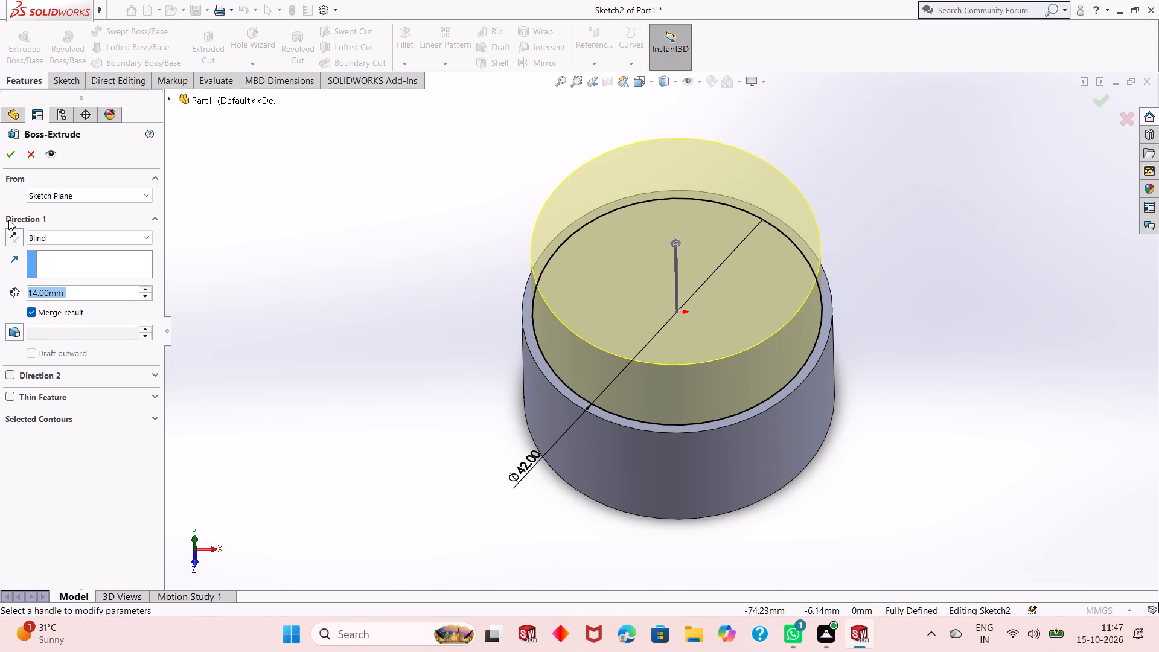
{"action": "left_click", "coordinate": [5, 155]}
{"action": "left_click", "coordinate": [395, 441]}
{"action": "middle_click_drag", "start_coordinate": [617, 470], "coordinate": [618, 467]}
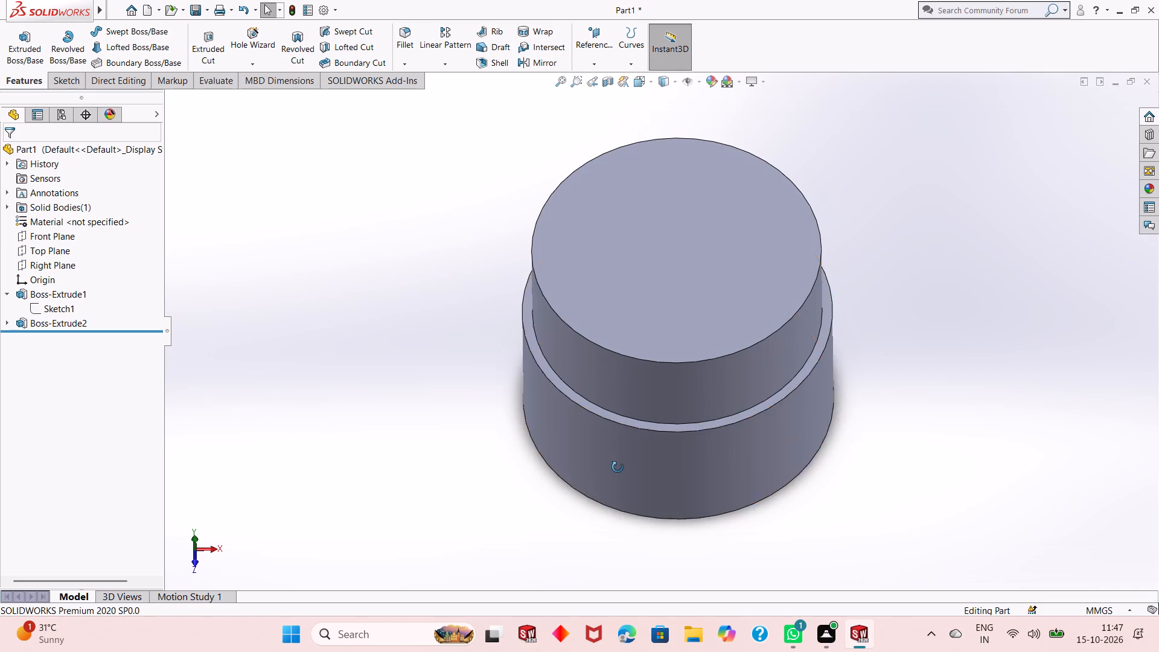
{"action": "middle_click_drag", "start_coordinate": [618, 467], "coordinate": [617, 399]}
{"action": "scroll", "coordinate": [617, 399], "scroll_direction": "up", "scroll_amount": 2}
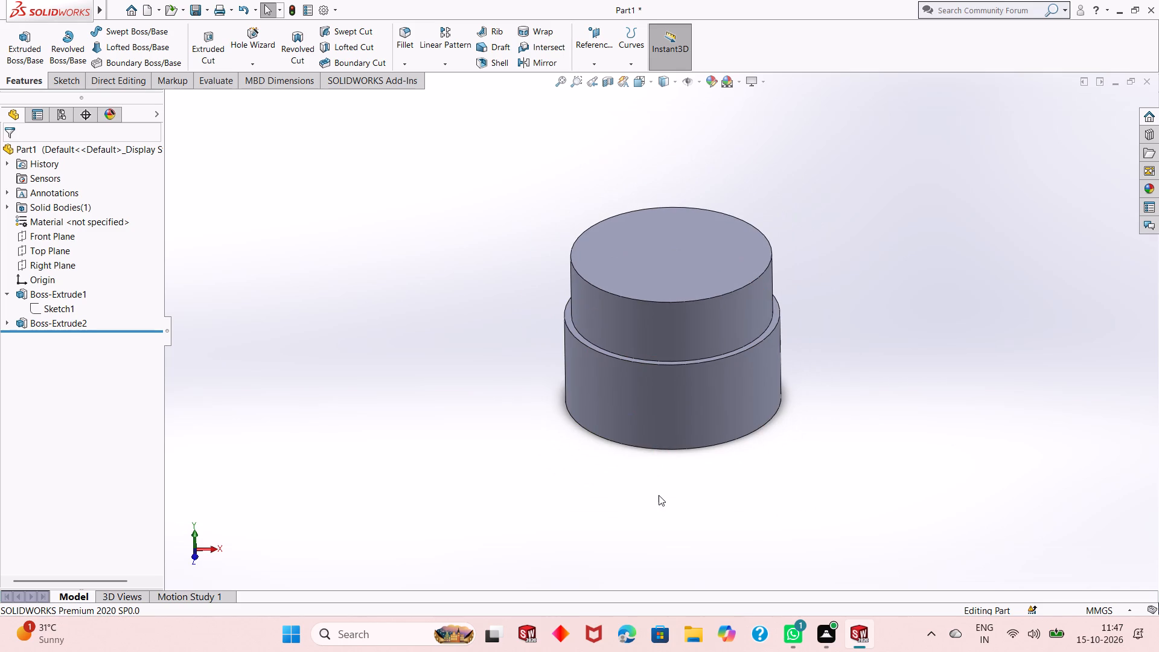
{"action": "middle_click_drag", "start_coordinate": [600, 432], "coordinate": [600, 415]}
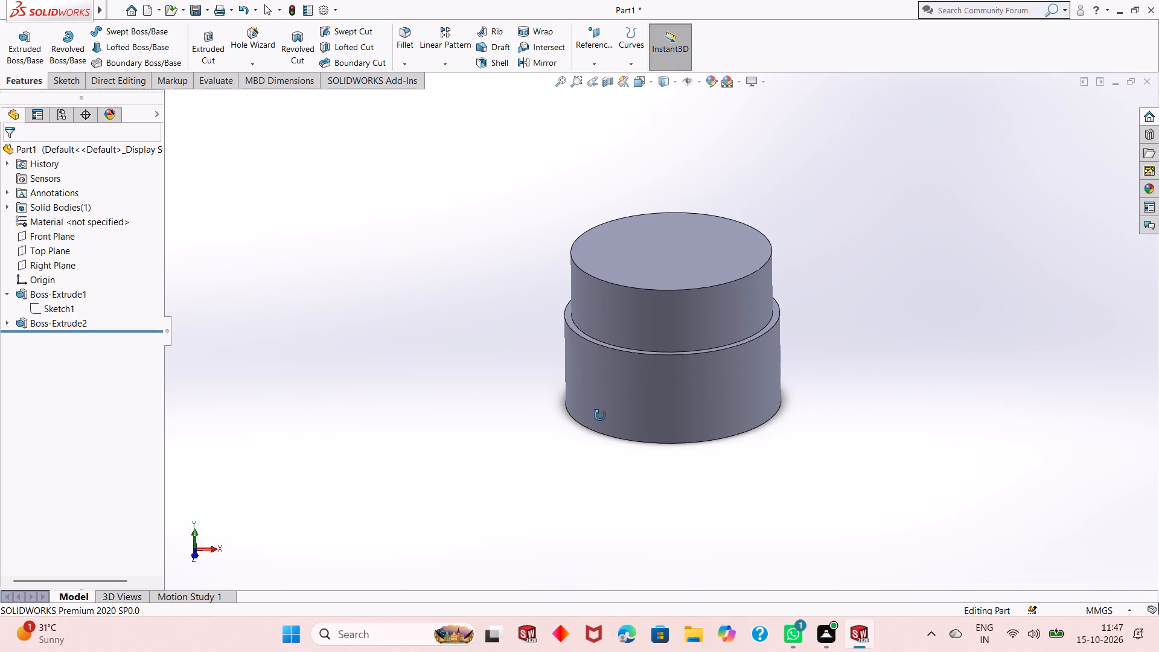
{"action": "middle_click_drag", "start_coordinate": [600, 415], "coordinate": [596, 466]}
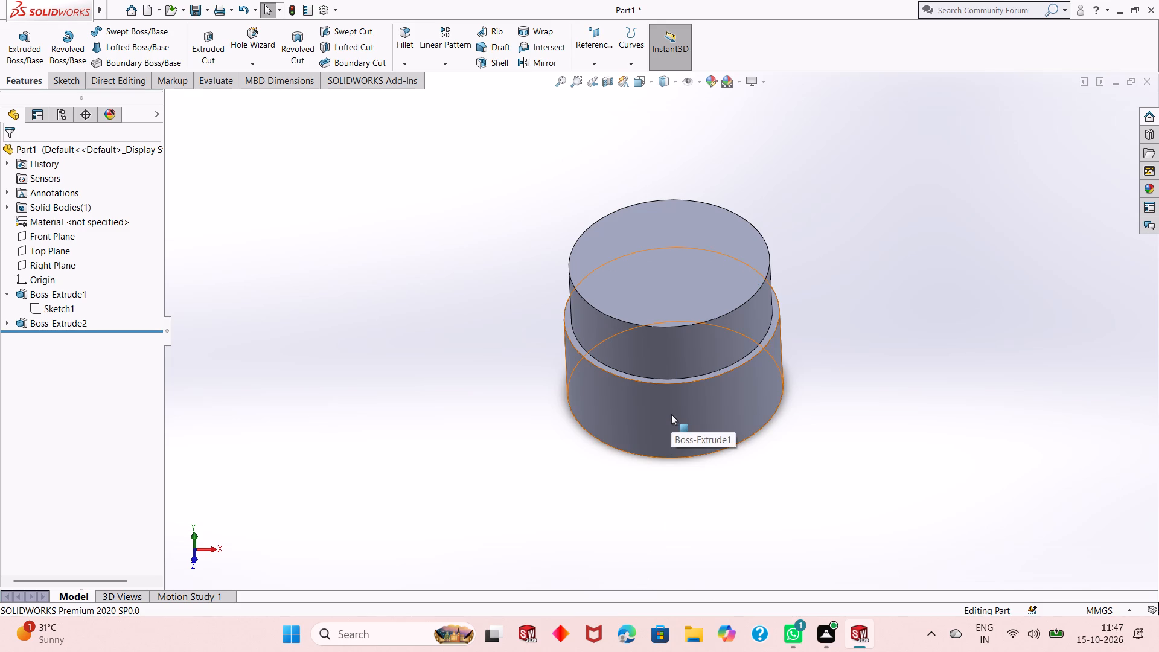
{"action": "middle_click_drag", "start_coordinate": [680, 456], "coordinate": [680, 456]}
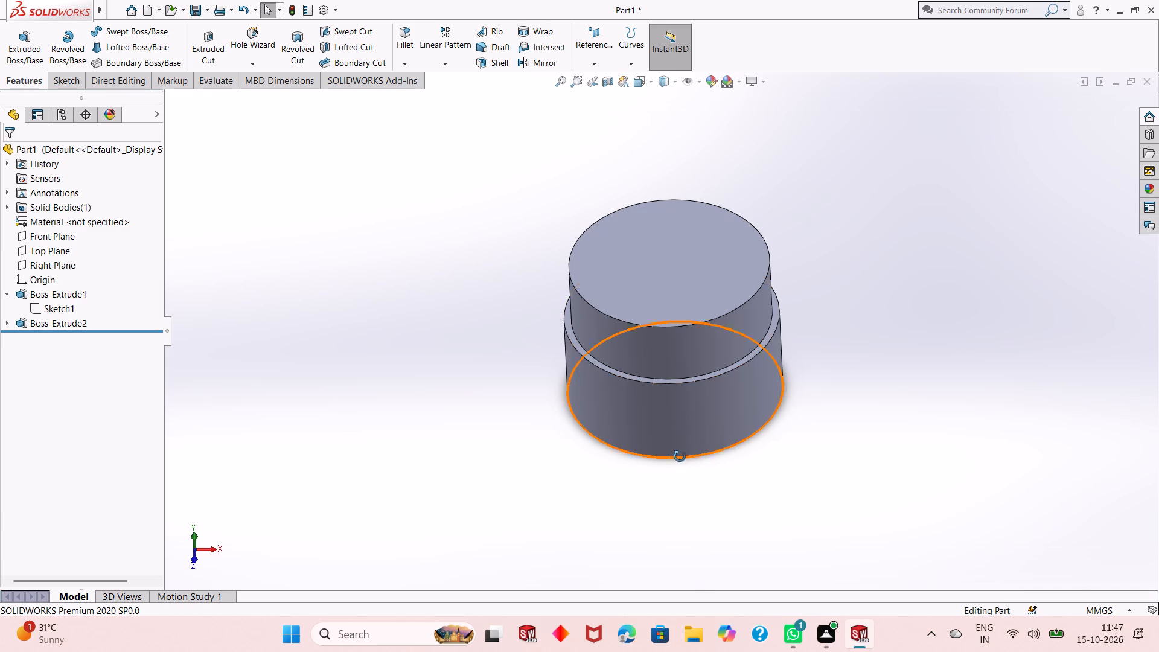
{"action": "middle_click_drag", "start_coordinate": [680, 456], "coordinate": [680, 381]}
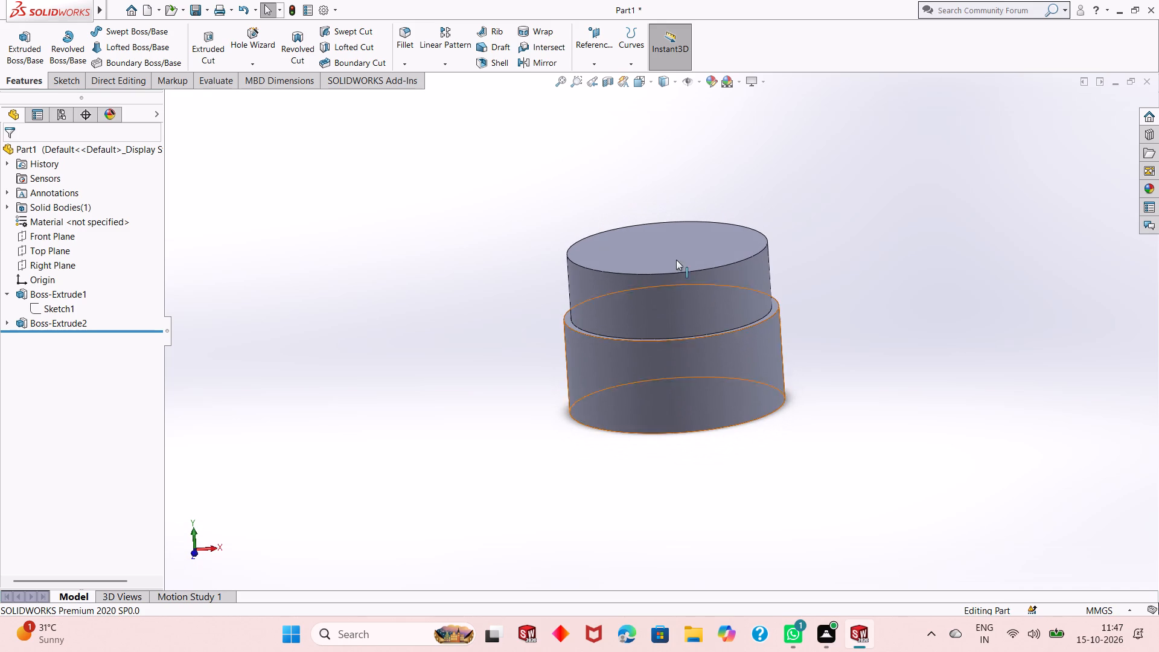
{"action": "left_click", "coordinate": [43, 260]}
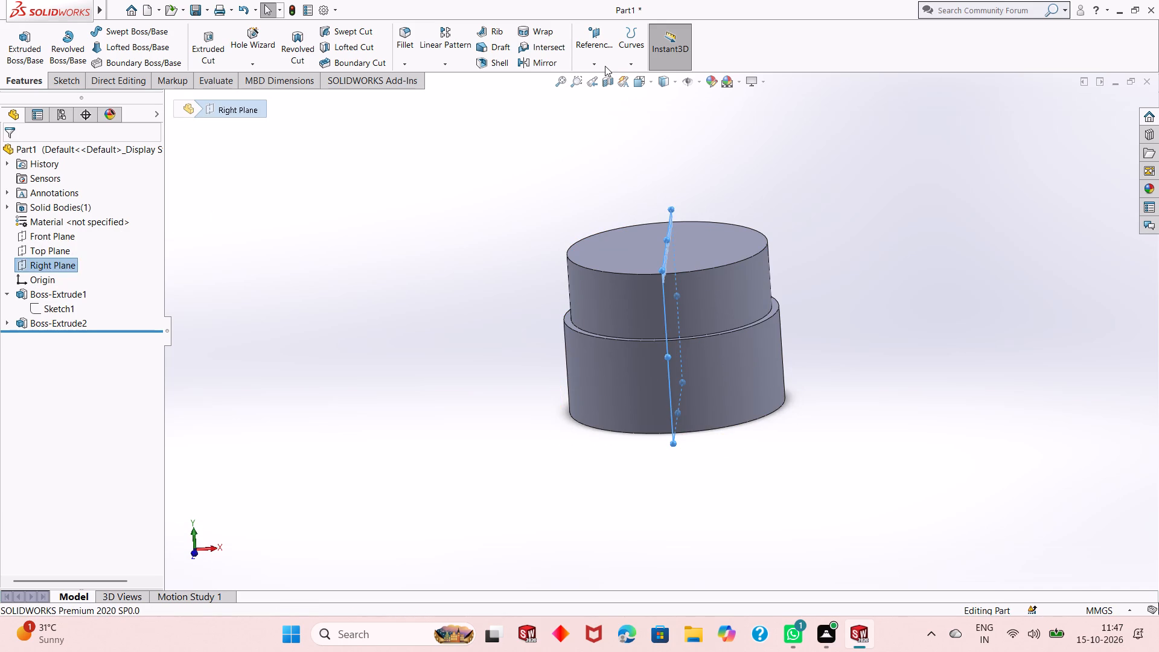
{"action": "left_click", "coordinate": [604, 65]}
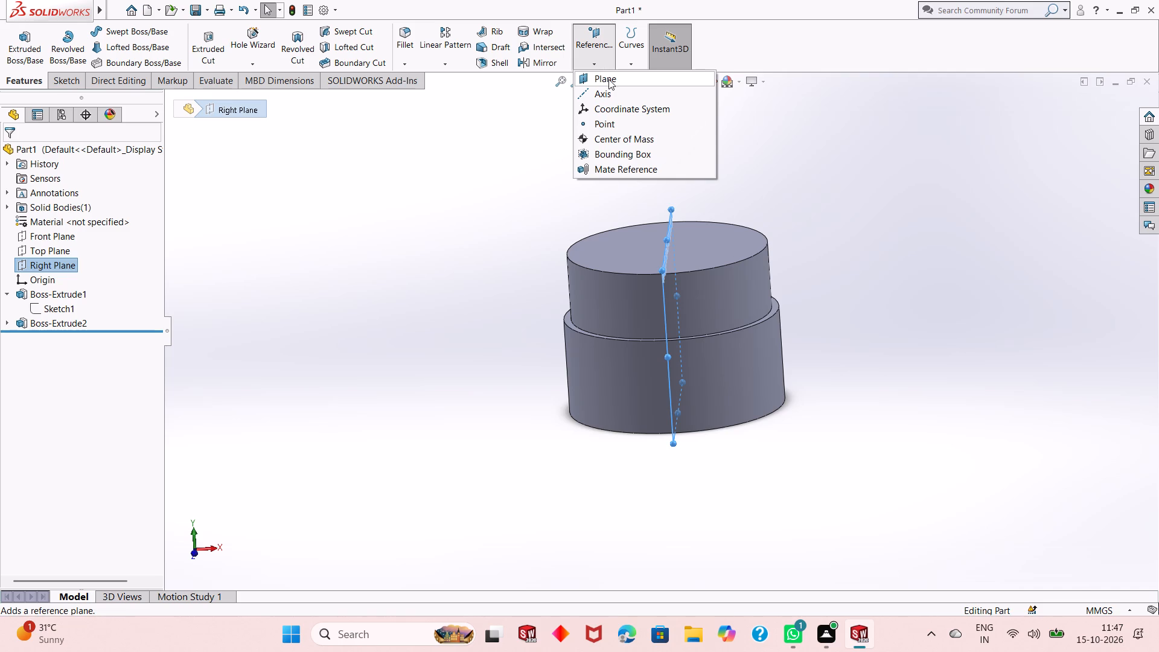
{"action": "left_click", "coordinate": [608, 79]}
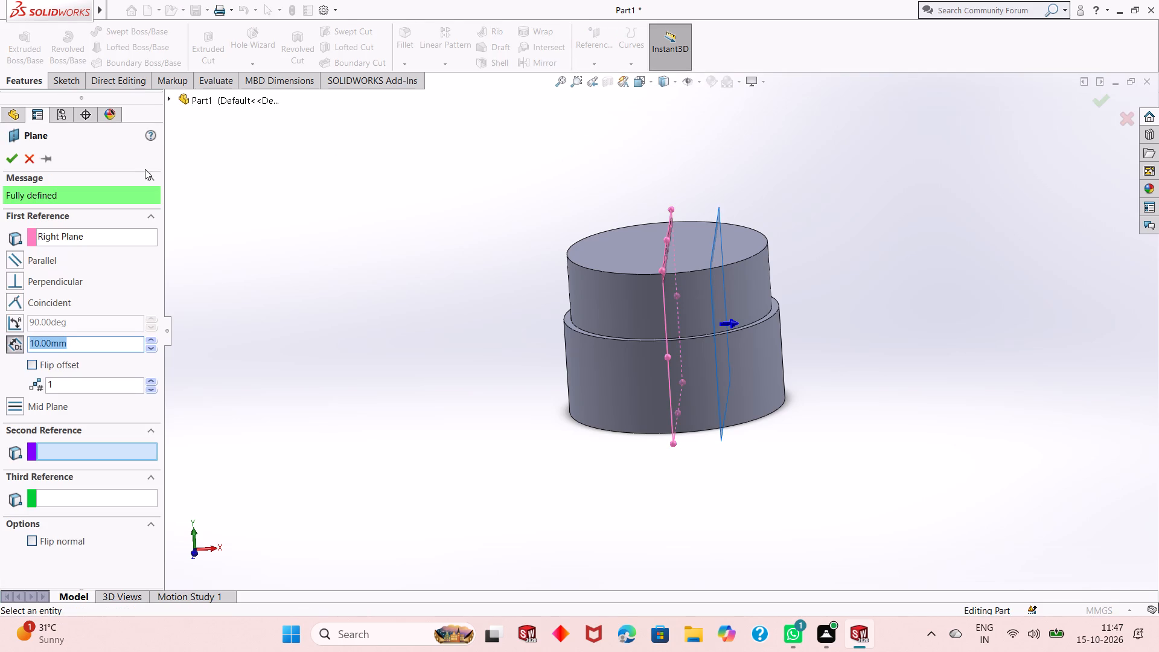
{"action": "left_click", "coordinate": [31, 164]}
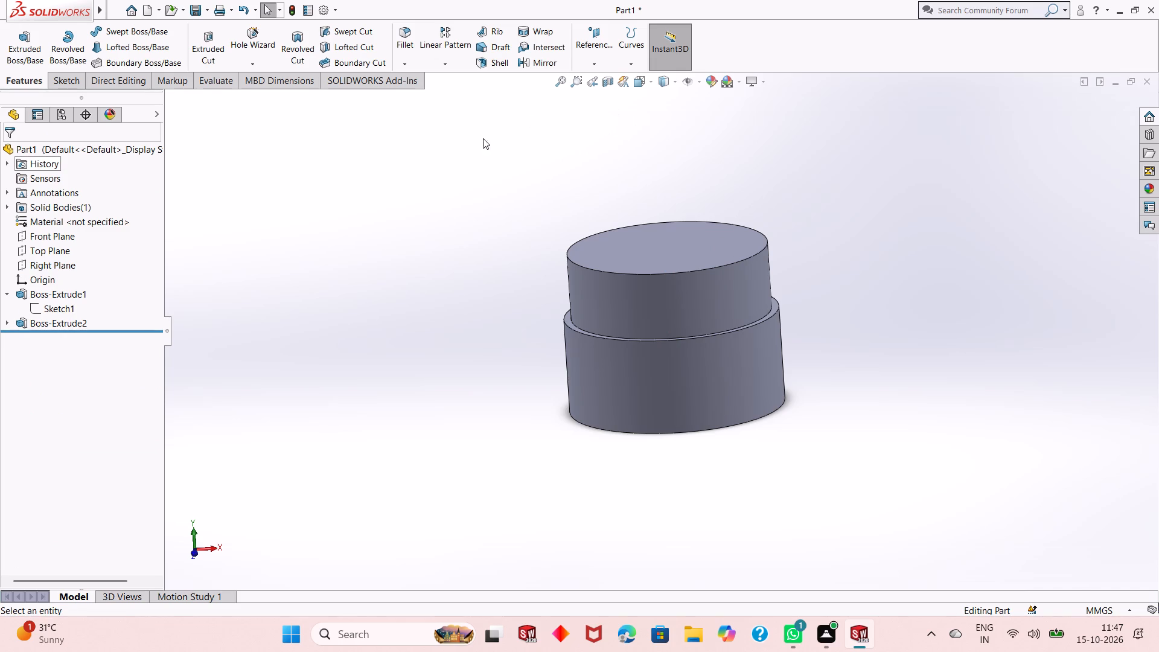
Sketch a circle of about 13.7 mm radius on the Right Plane, centred about 22.1 mm directly above the origin.
{"action": "left_click", "coordinate": [54, 241]}
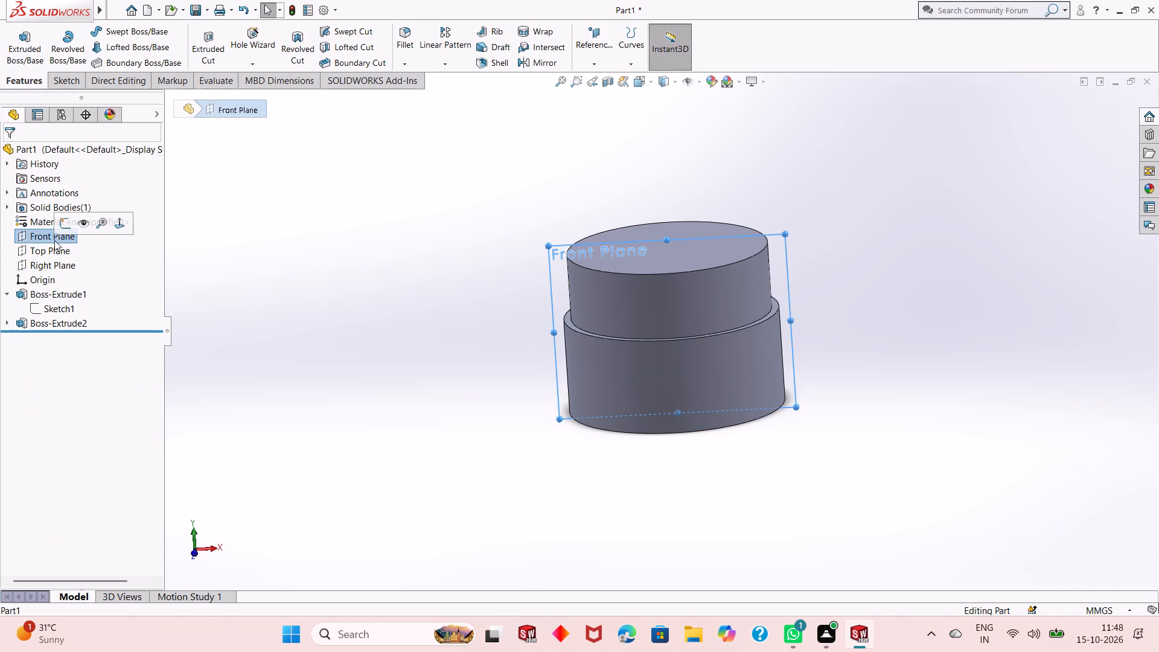
{"action": "left_click", "coordinate": [50, 263]}
{"action": "left_click", "coordinate": [57, 254]}
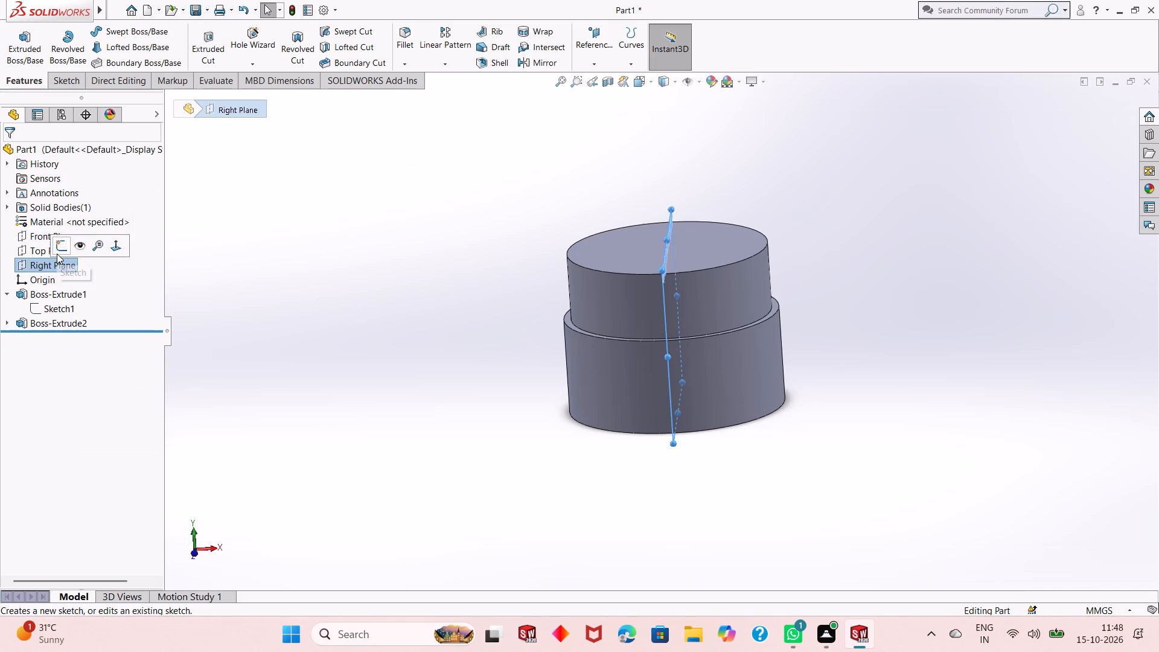
{"action": "key", "text": "ctrl+8"}
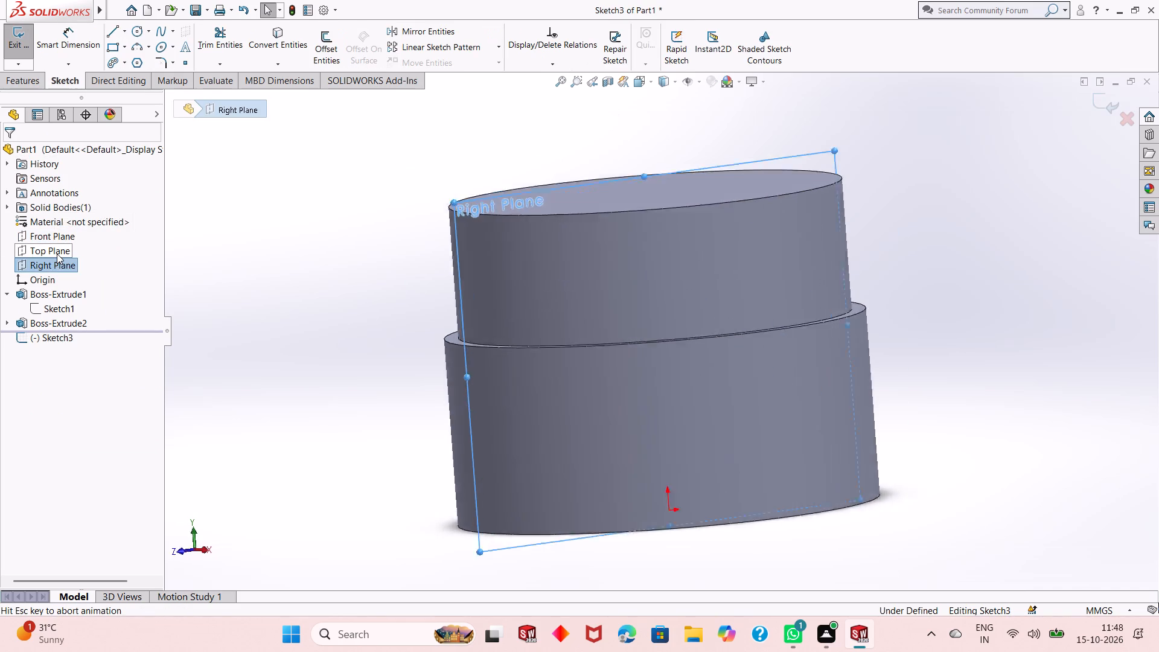
{"action": "scroll", "coordinate": [557, 446], "scroll_direction": "up", "scroll_amount": 3}
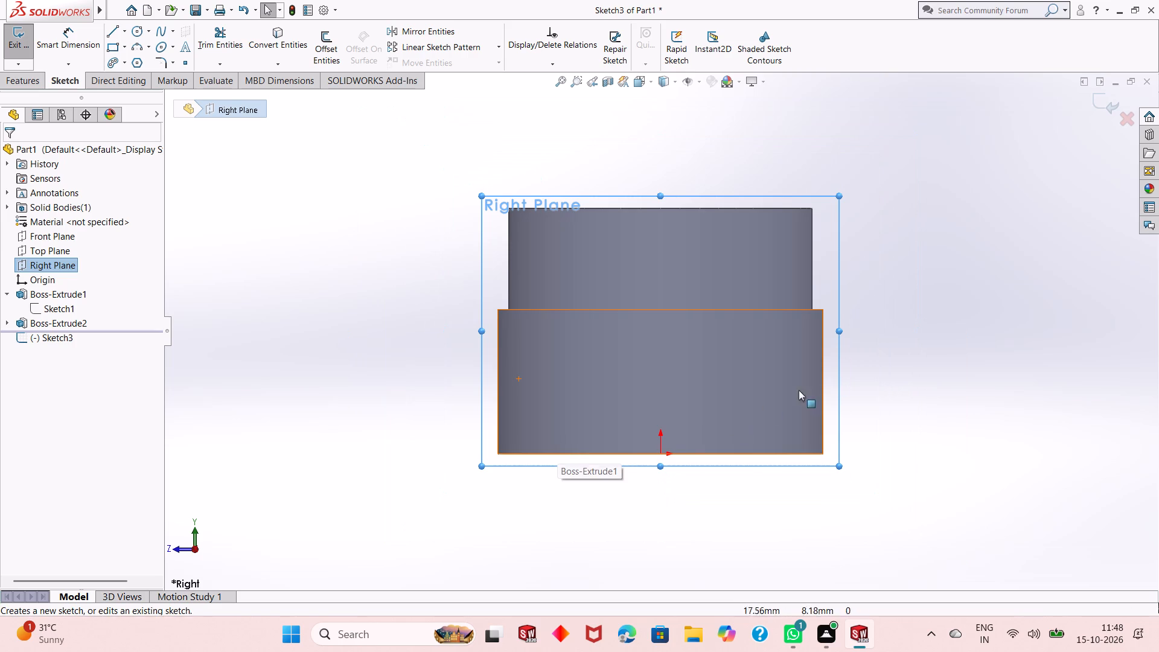
{"action": "left_click", "coordinate": [890, 343]}
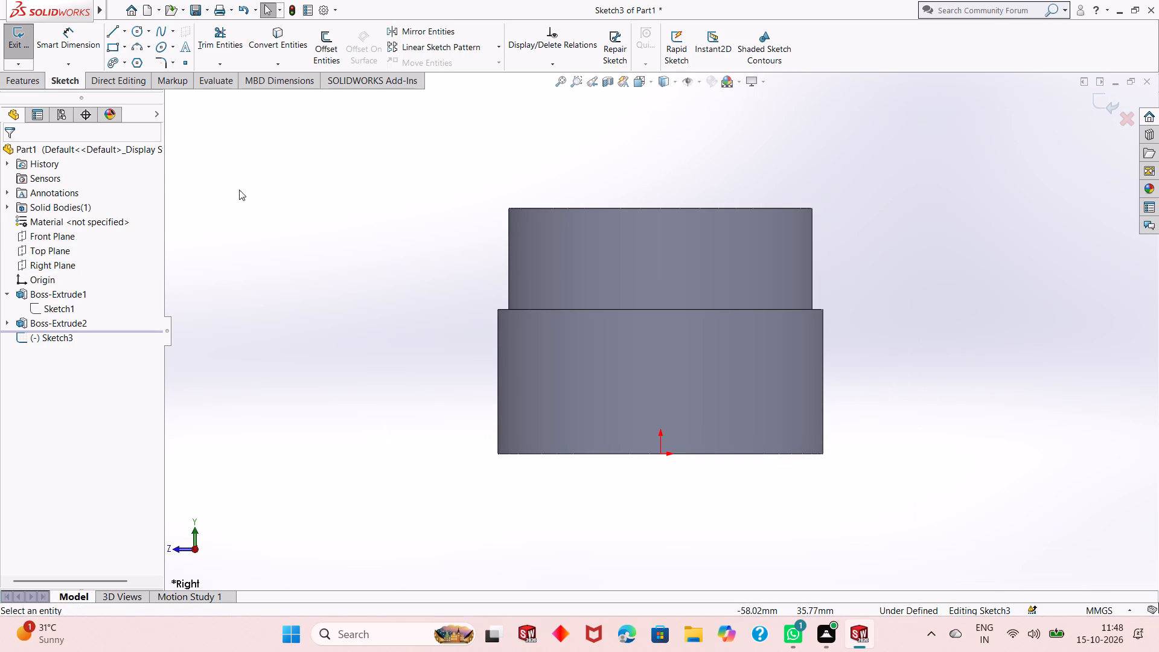
{"action": "left_click", "coordinate": [135, 37]}
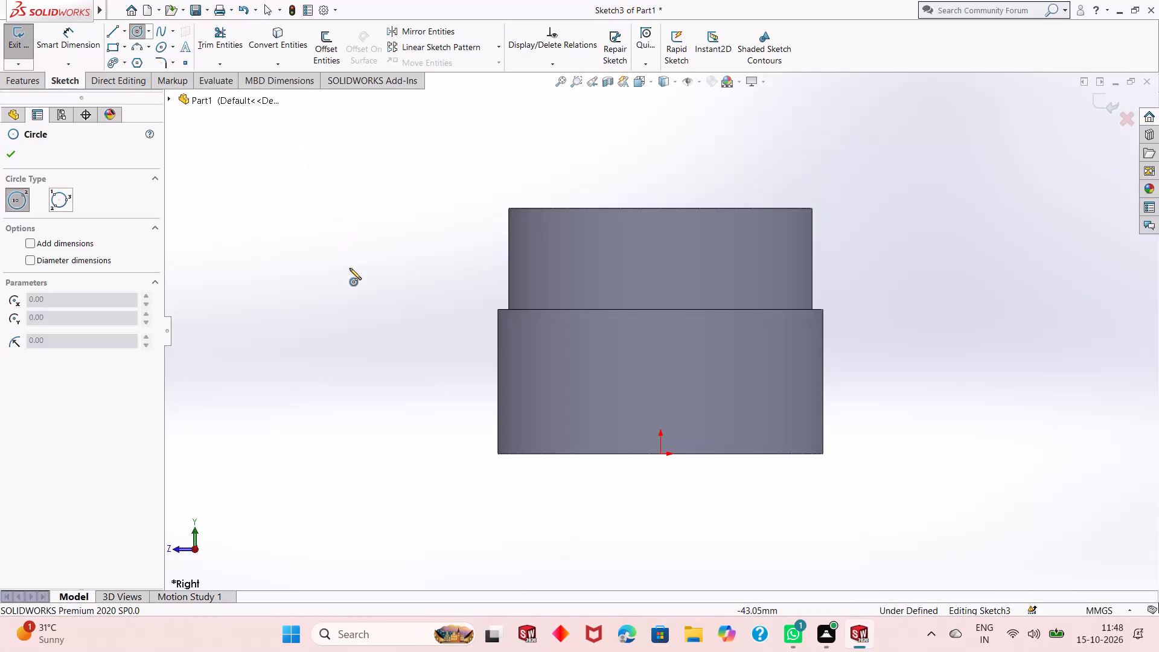
{"action": "left_click", "coordinate": [659, 294]}
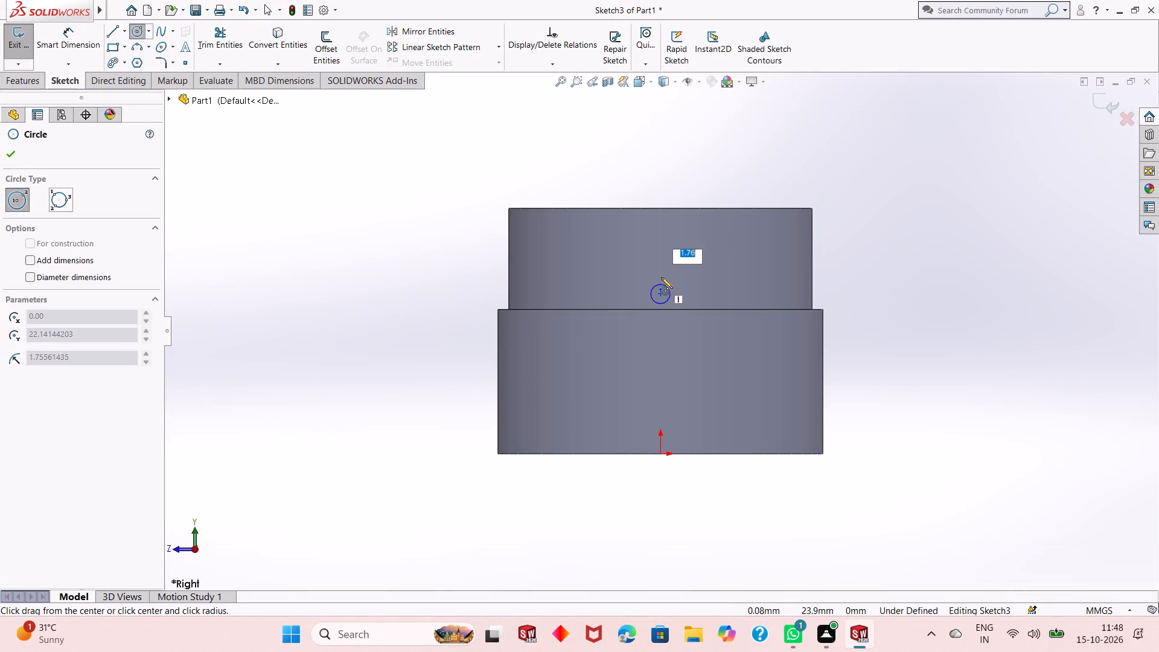
{"action": "left_click", "coordinate": [642, 197]}
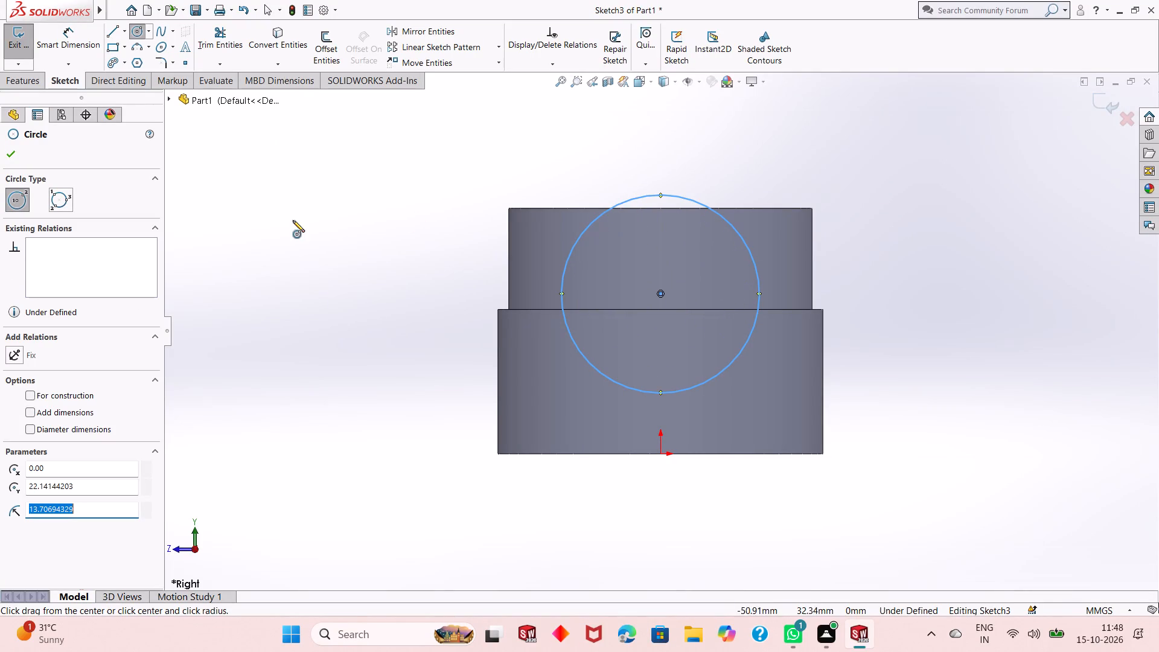
{"action": "right_click", "coordinate": [292, 221]}
{"action": "left_click", "coordinate": [315, 229]}
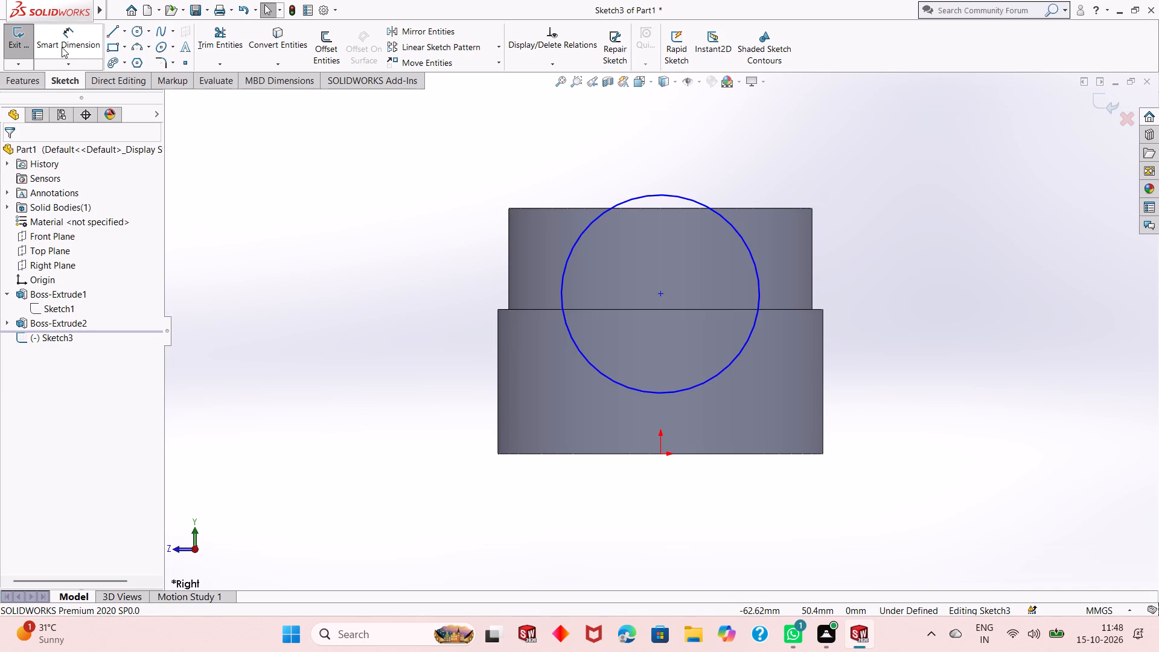
Dimension the diameter of the circle on the Right Plane as 24 mm.
{"action": "left_click", "coordinate": [62, 47]}
{"action": "left_click", "coordinate": [578, 343]}
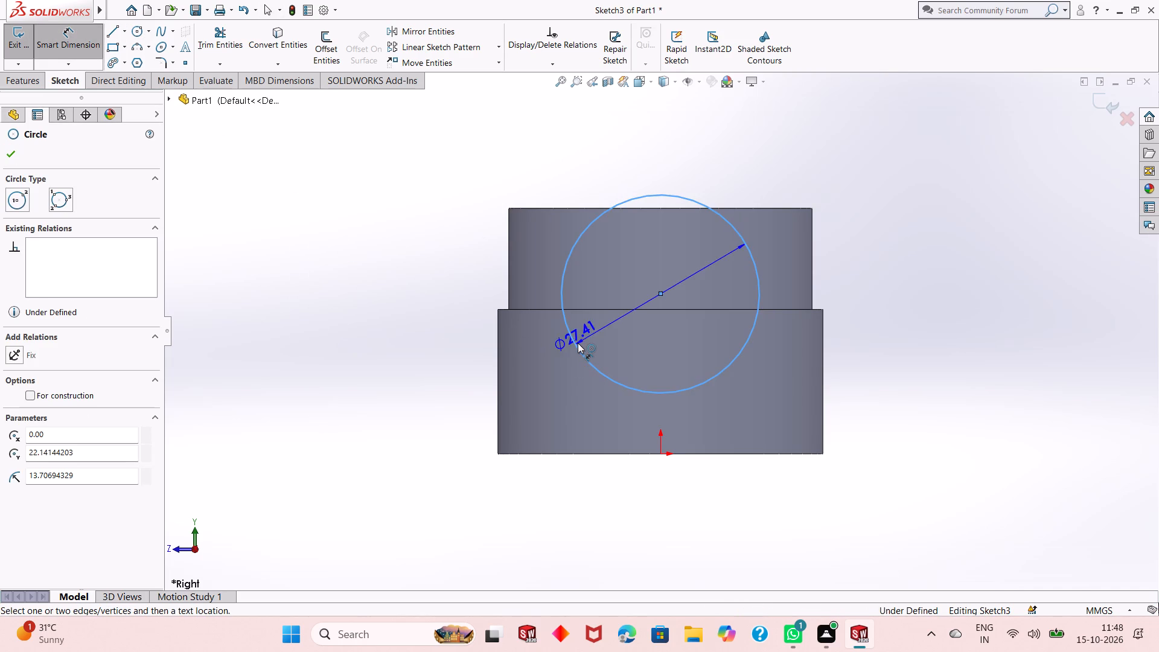
{"action": "left_click", "coordinate": [450, 429]}
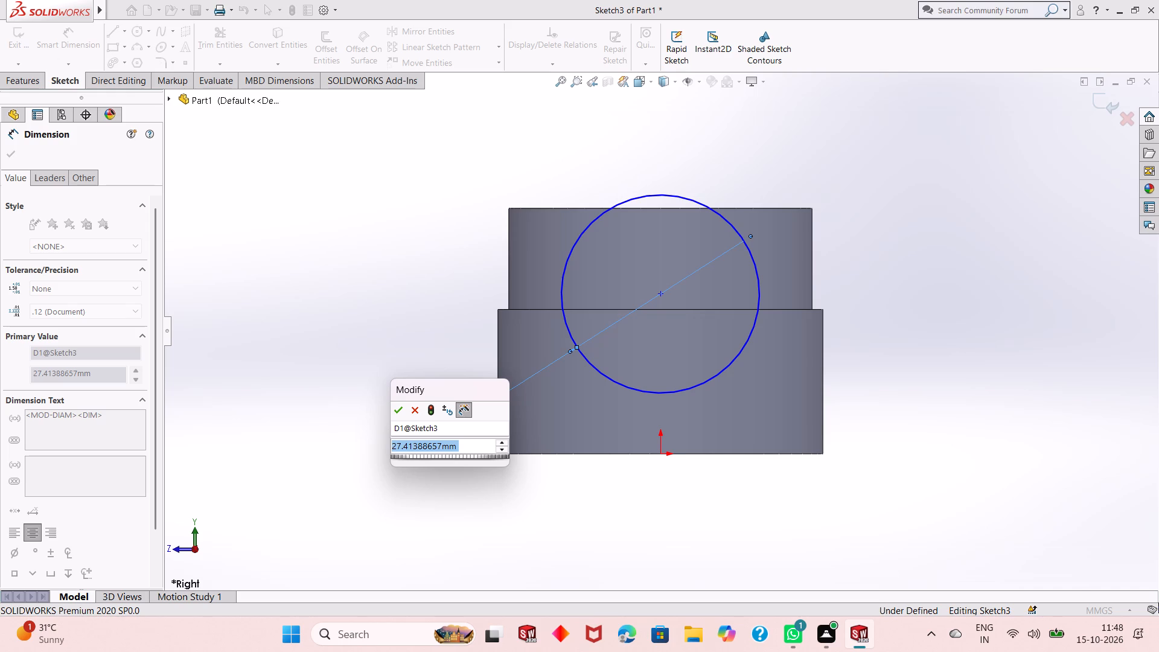
{"action": "type", "text": "24"}
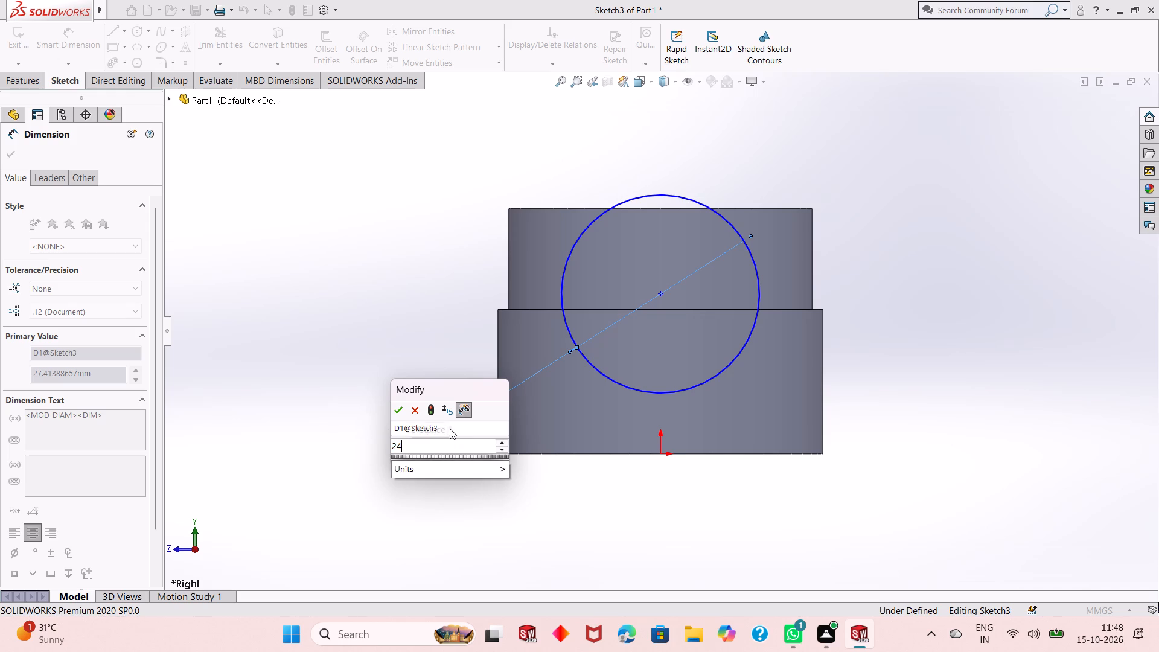
{"action": "key", "text": "Return"}
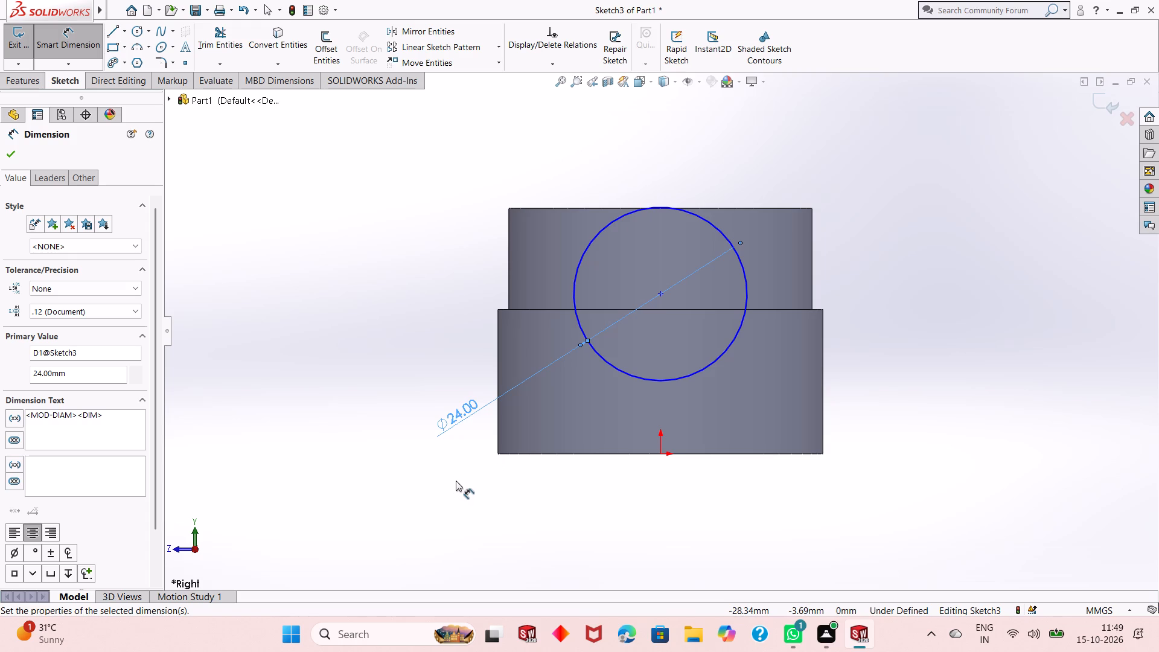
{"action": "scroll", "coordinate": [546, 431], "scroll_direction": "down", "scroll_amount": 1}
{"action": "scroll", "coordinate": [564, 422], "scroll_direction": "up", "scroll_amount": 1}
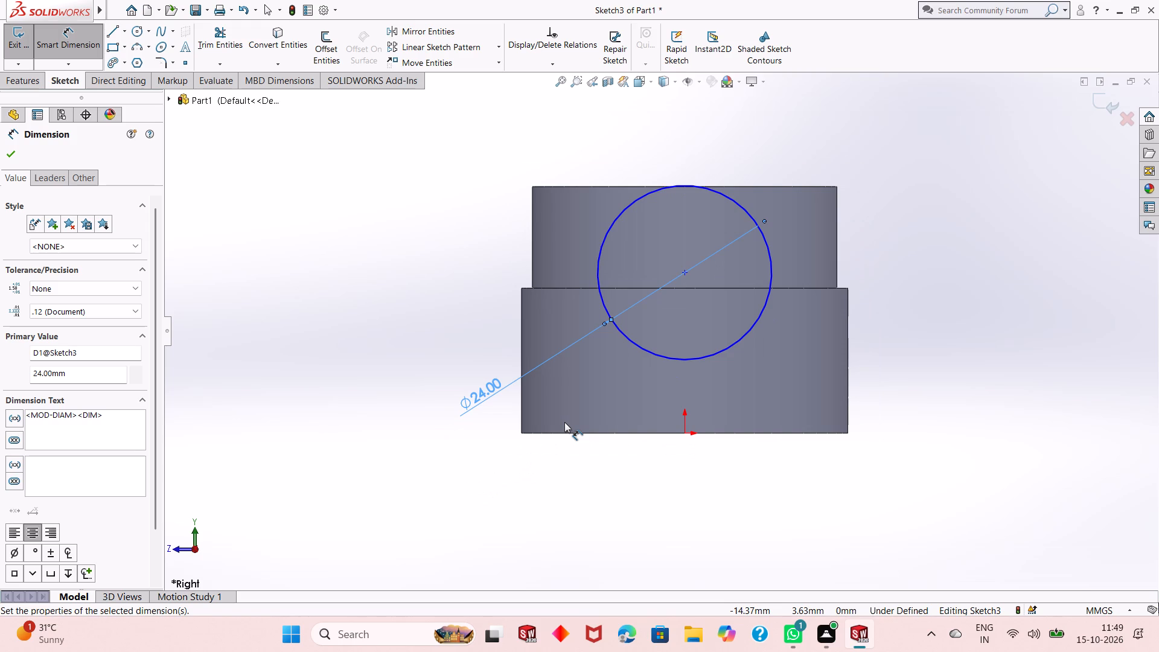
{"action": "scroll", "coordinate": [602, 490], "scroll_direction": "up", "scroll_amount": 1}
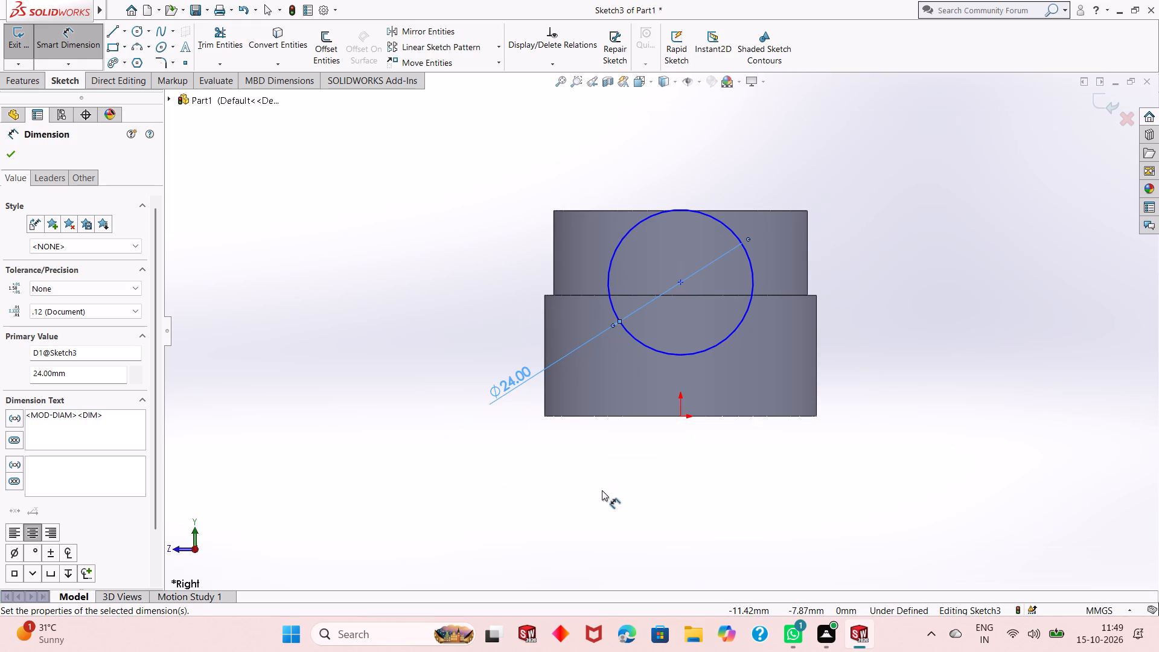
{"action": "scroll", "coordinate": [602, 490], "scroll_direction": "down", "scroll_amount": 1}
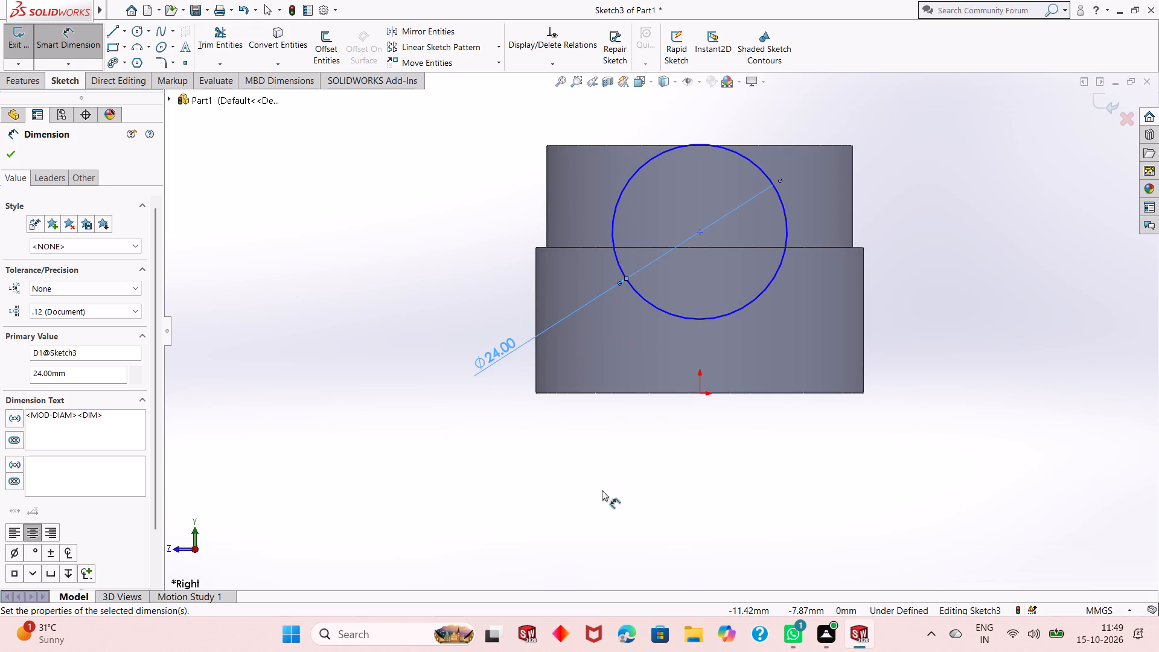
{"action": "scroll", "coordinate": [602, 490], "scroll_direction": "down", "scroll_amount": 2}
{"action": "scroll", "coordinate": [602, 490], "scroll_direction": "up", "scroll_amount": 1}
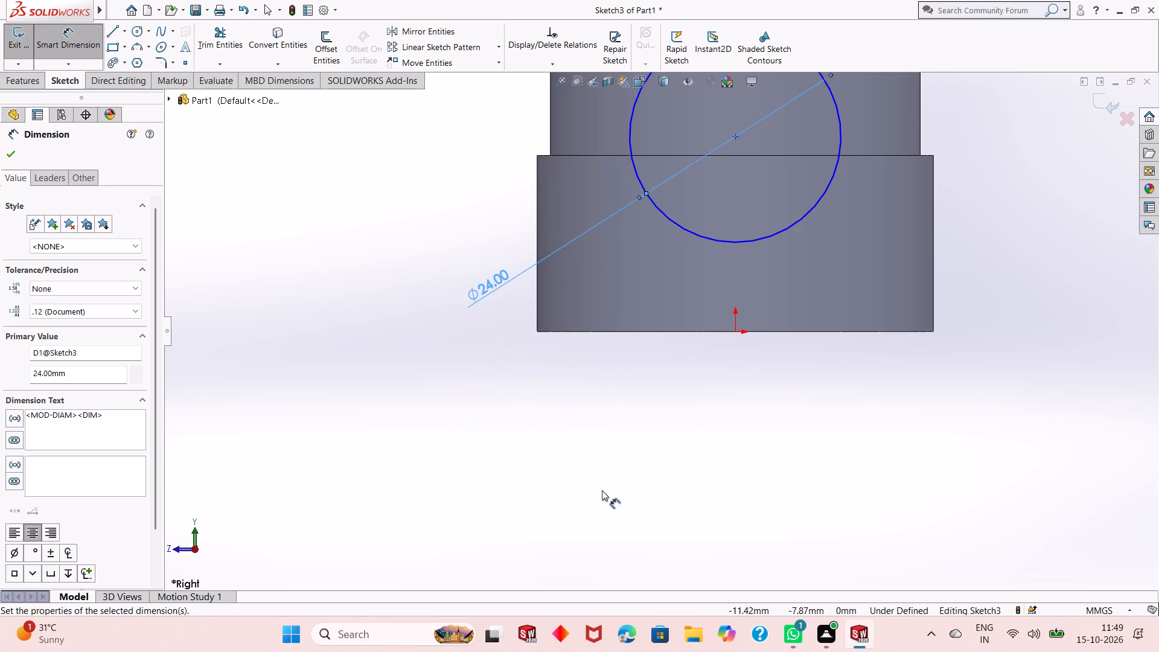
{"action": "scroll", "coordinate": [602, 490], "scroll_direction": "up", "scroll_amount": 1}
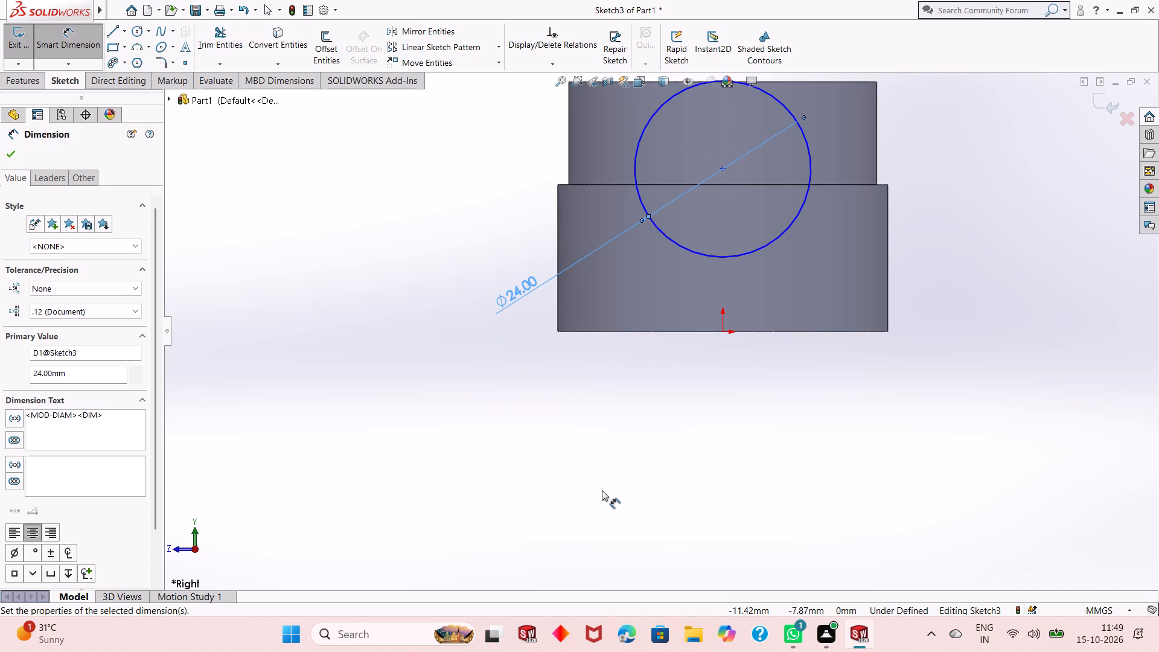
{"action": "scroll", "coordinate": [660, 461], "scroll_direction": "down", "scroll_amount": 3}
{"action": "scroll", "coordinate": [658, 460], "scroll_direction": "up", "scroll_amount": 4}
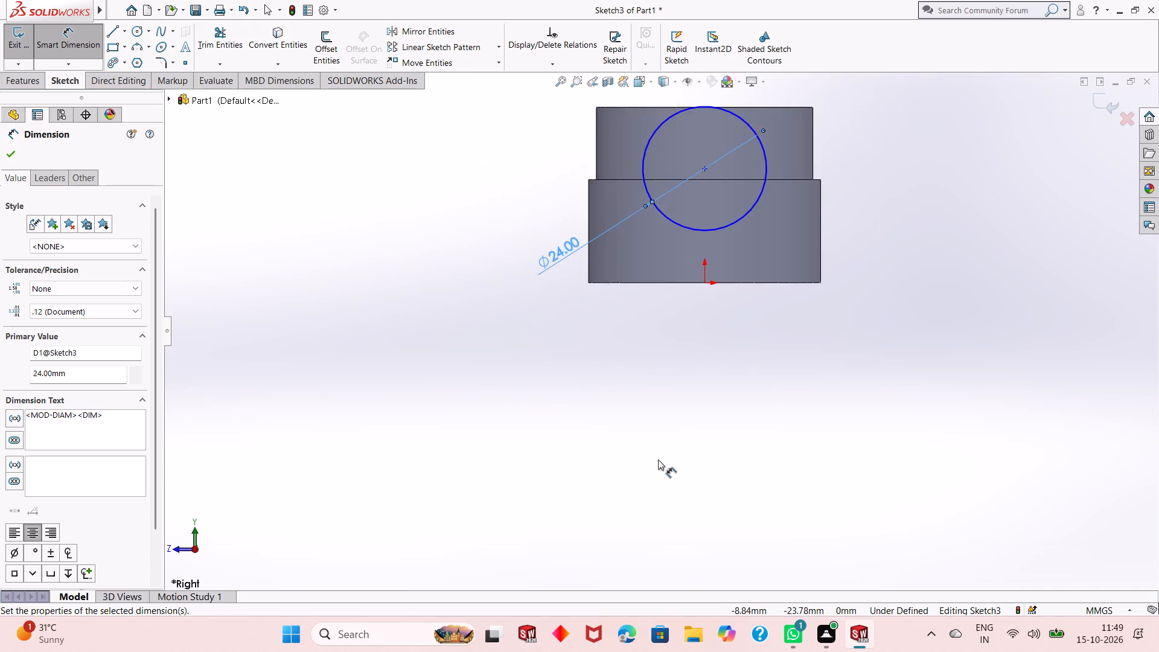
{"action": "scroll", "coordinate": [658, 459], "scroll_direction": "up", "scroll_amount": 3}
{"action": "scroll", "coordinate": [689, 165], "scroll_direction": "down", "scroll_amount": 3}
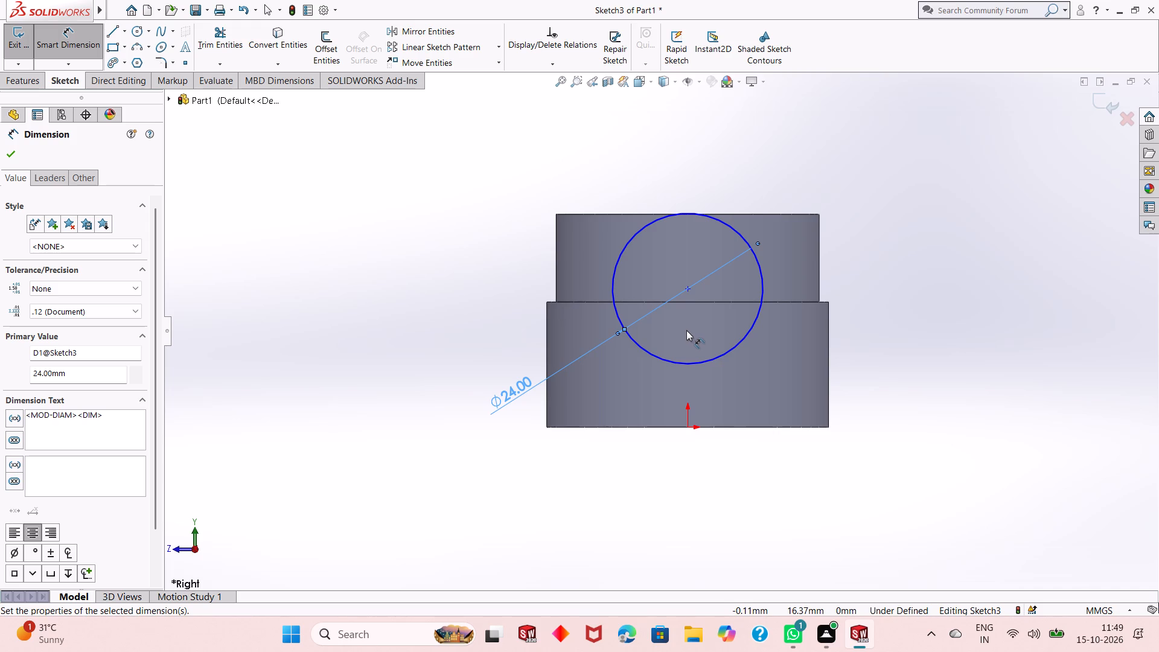
Set the diameter of the Right Plane circle to 33 mm.
{"action": "double_click", "coordinate": [519, 399]}
{"action": "type", "text": "33"}
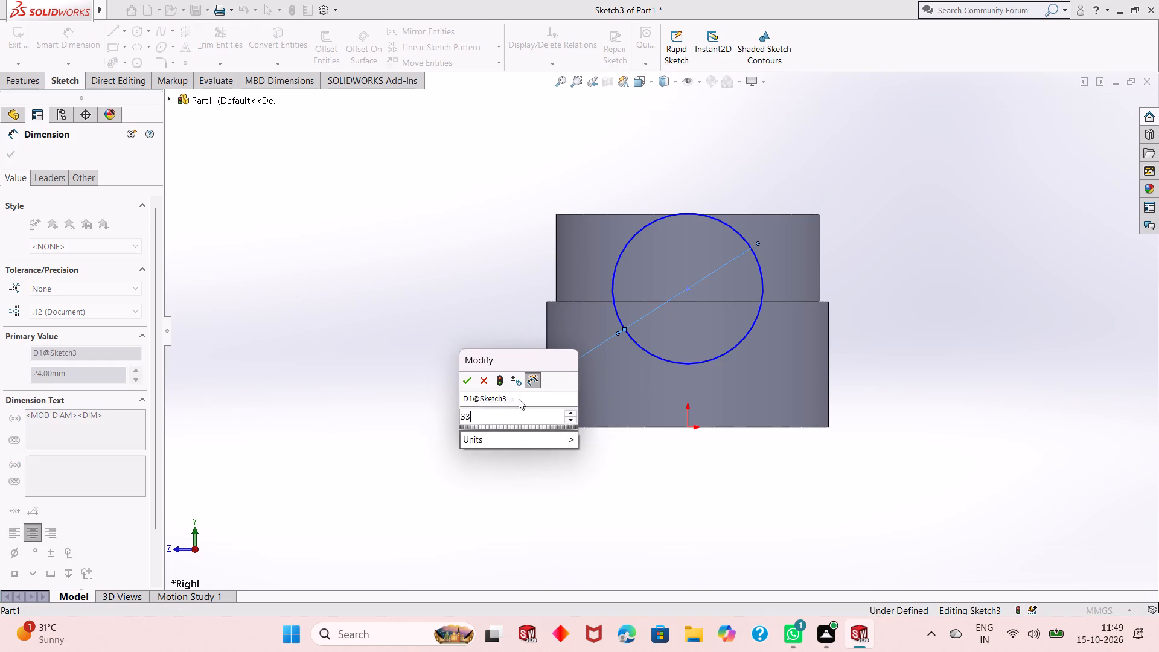
{"action": "key", "text": "Return"}
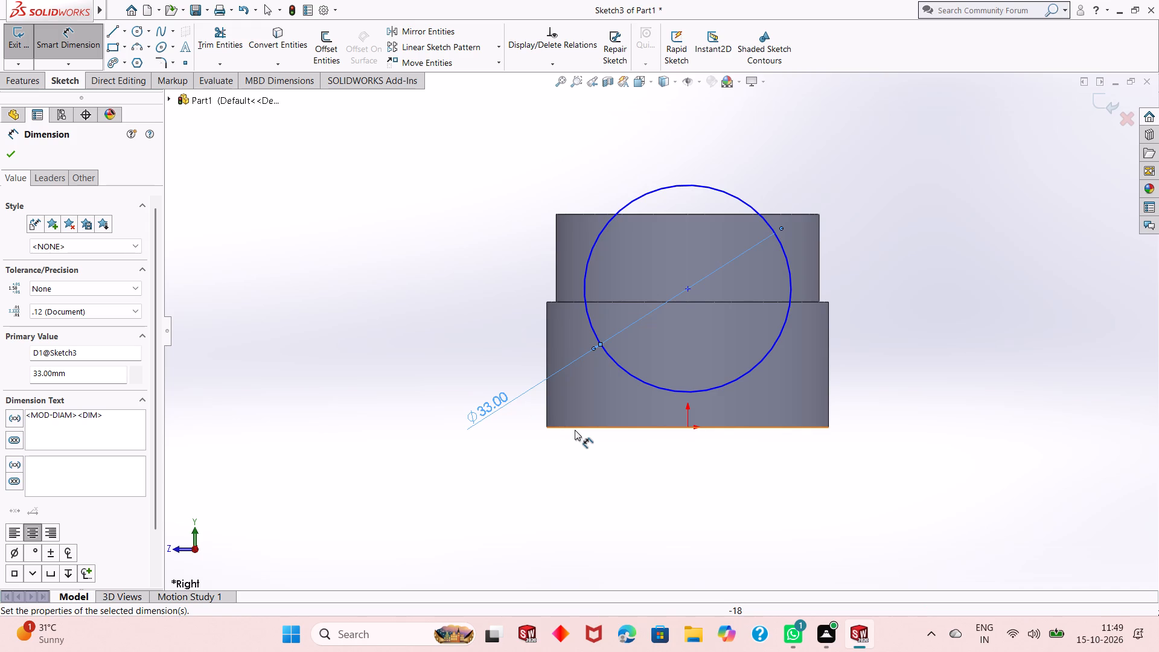
Dimension the vertical distance from the origin to the circle's centre as 84-41.5, giving 42.5 mm.
{"action": "left_click", "coordinate": [690, 290]}
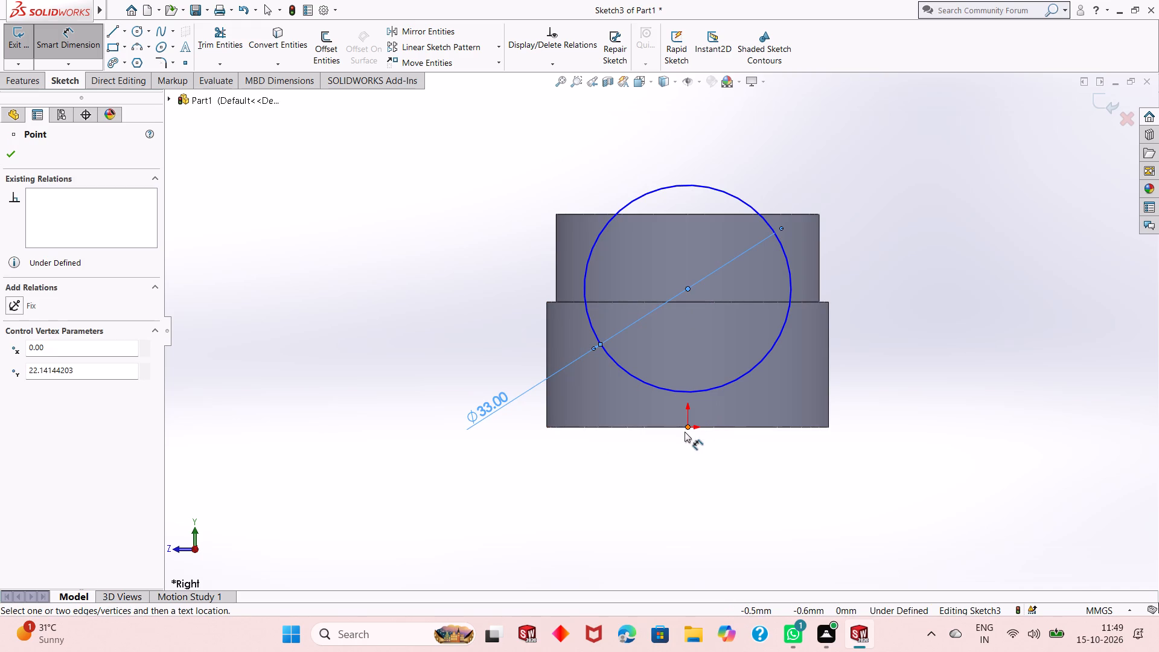
{"action": "left_click", "coordinate": [689, 425]}
{"action": "left_click", "coordinate": [942, 417]}
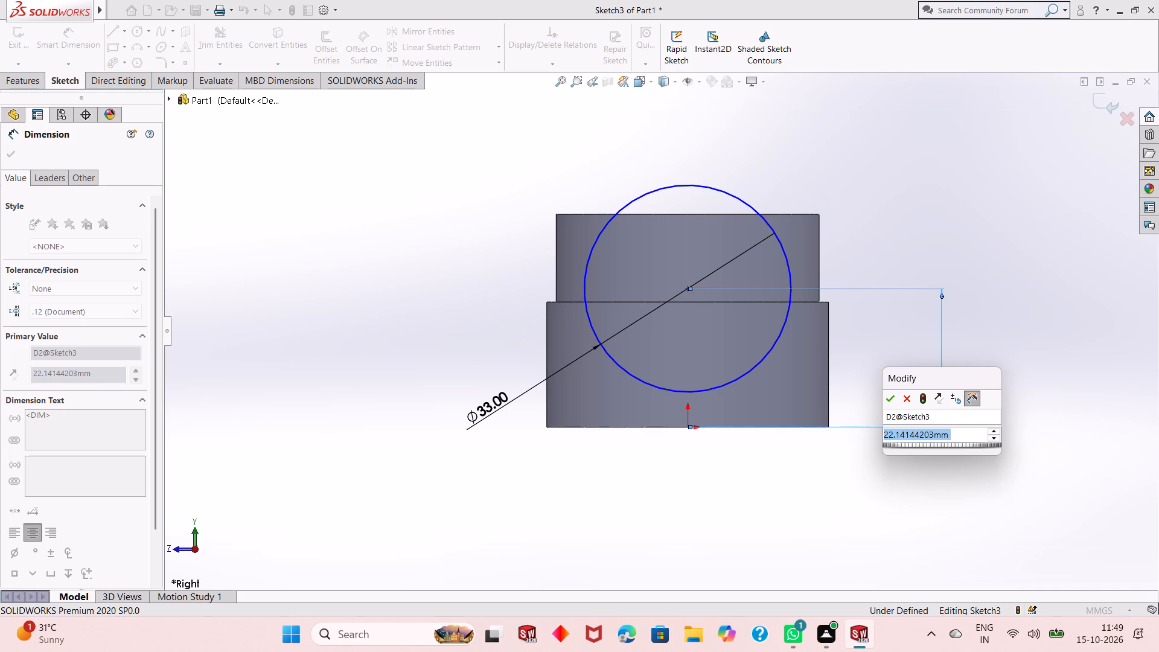
{"action": "type", "text": "84"}
{"action": "key", "text": "minus"}
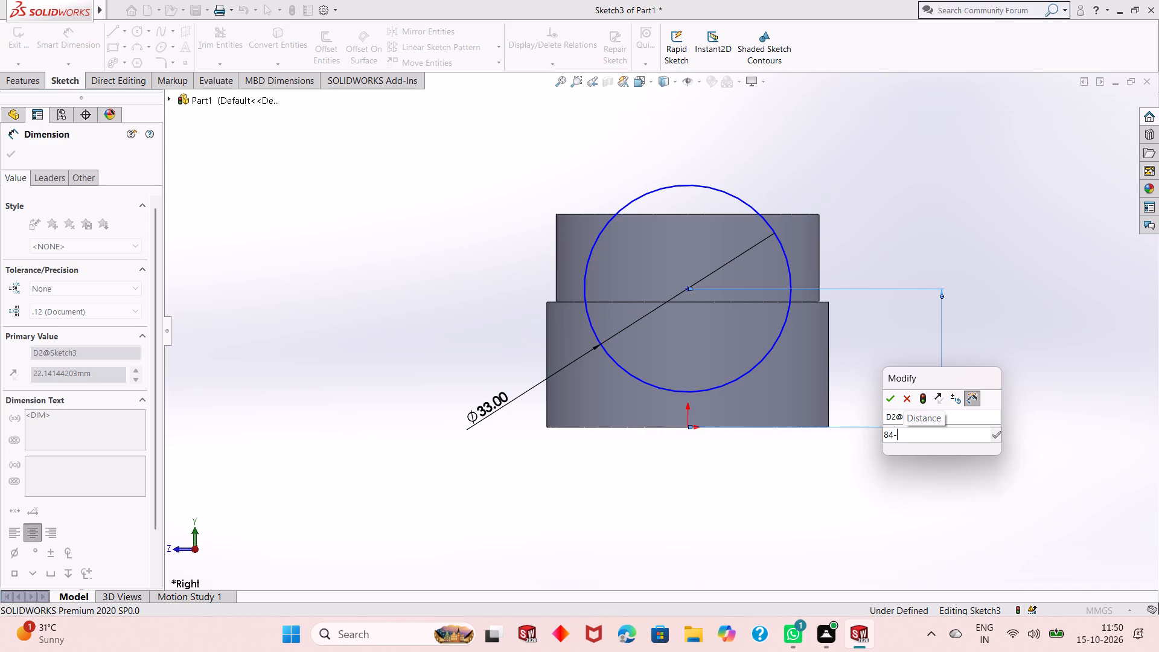
{"action": "type", "text": "41.5"}
{"action": "key", "text": "Return"}
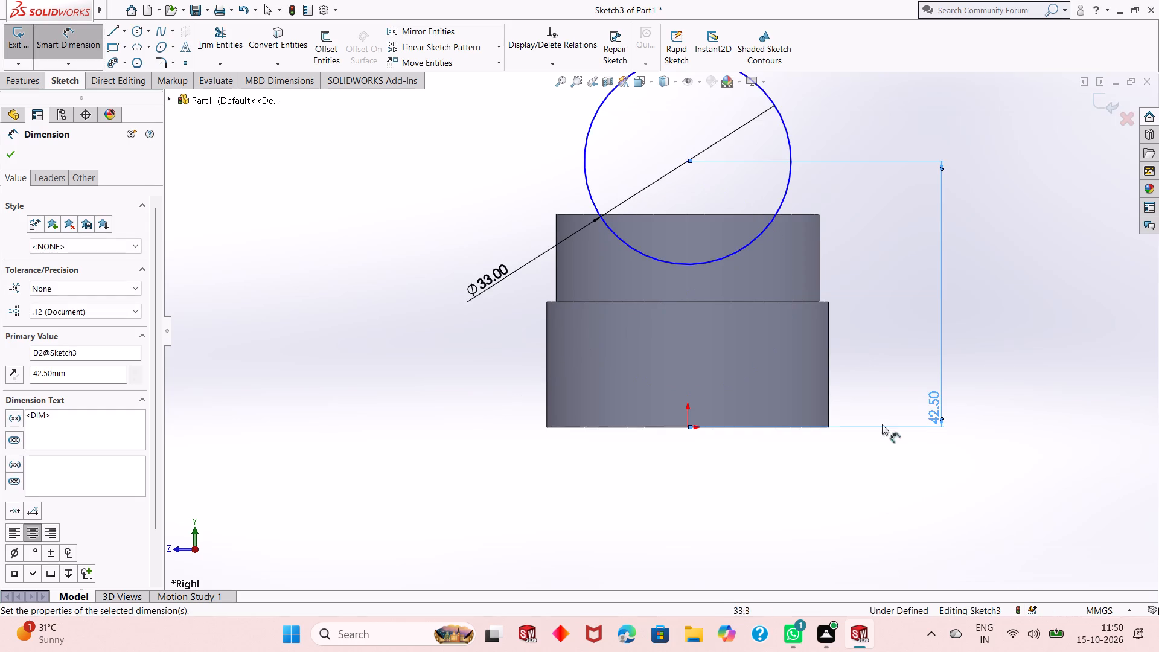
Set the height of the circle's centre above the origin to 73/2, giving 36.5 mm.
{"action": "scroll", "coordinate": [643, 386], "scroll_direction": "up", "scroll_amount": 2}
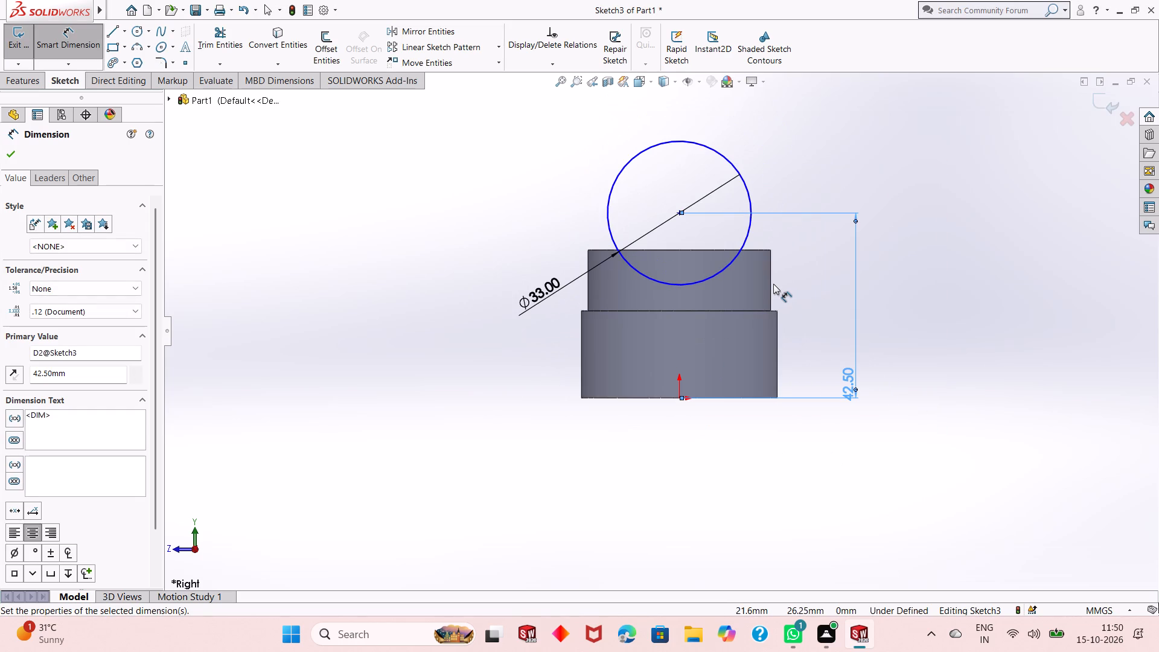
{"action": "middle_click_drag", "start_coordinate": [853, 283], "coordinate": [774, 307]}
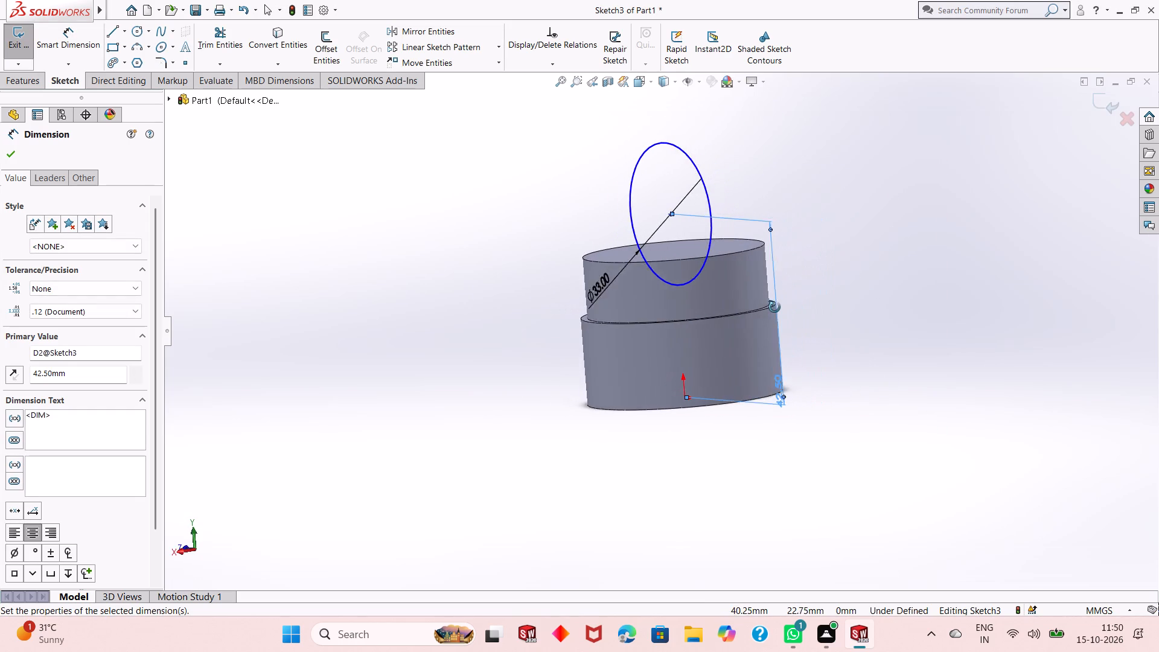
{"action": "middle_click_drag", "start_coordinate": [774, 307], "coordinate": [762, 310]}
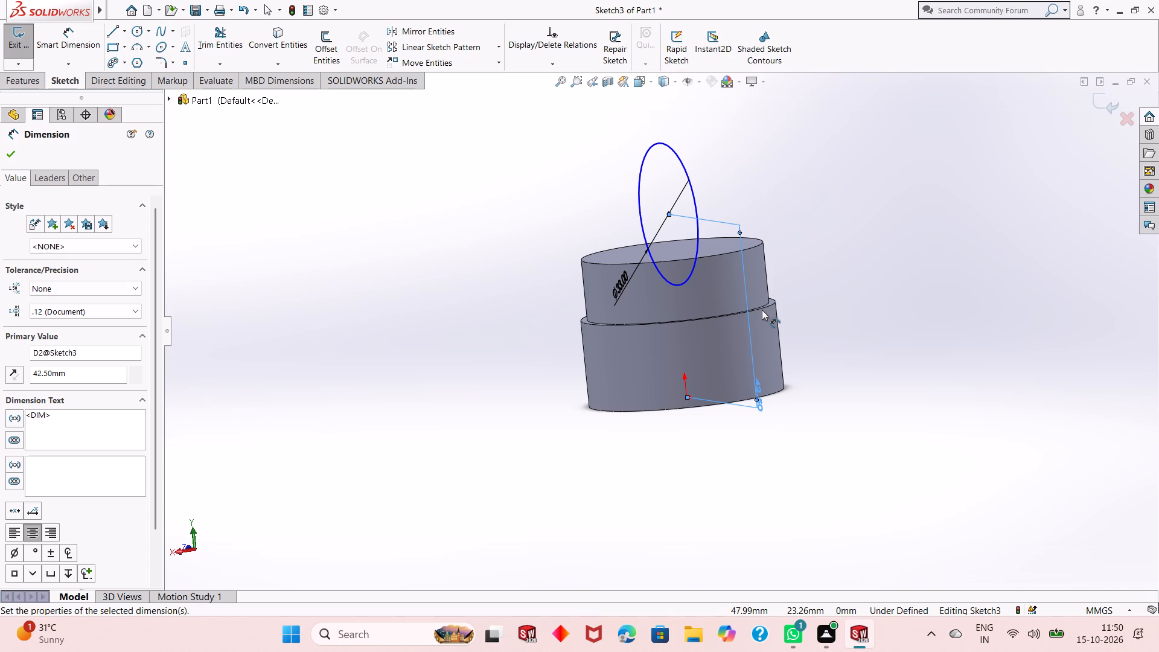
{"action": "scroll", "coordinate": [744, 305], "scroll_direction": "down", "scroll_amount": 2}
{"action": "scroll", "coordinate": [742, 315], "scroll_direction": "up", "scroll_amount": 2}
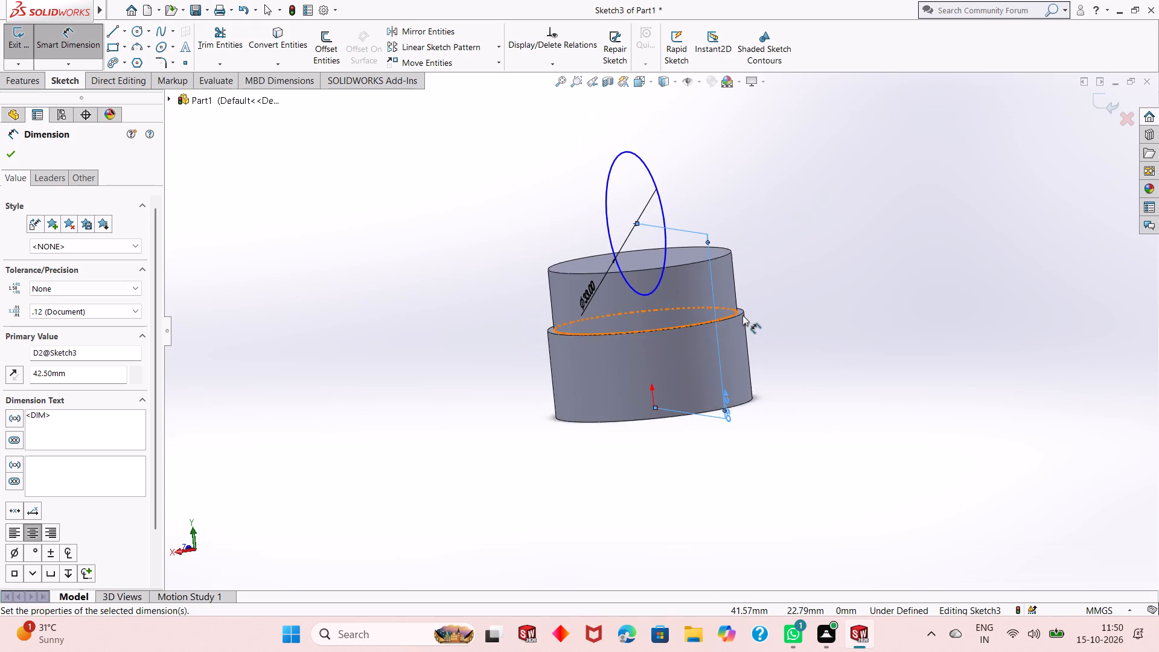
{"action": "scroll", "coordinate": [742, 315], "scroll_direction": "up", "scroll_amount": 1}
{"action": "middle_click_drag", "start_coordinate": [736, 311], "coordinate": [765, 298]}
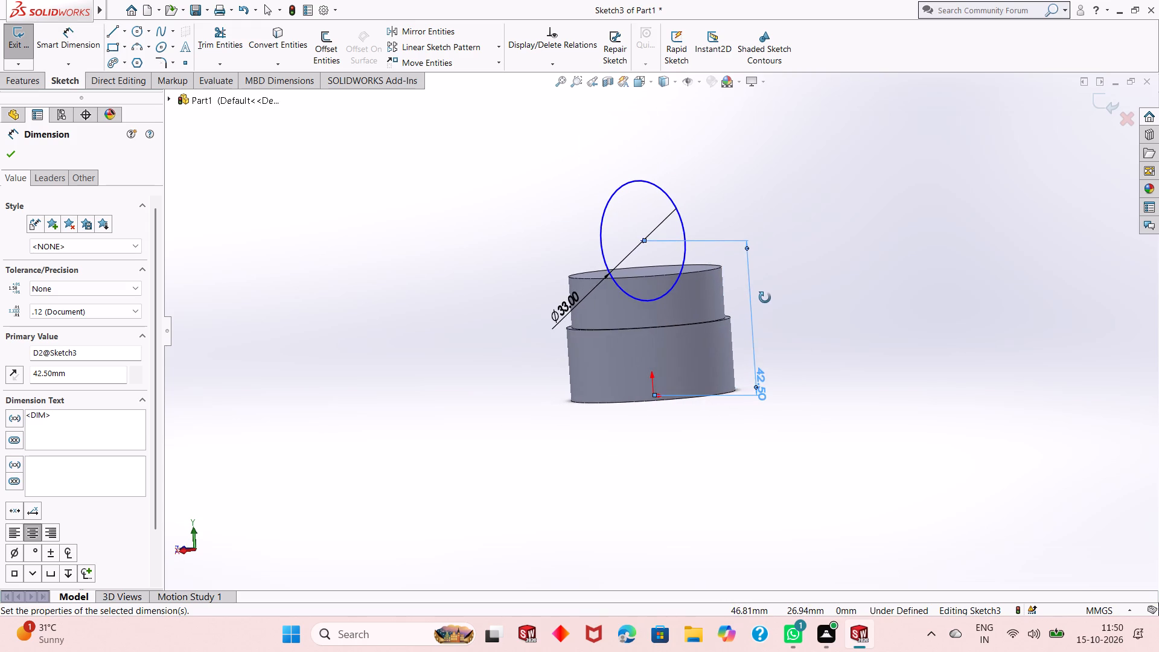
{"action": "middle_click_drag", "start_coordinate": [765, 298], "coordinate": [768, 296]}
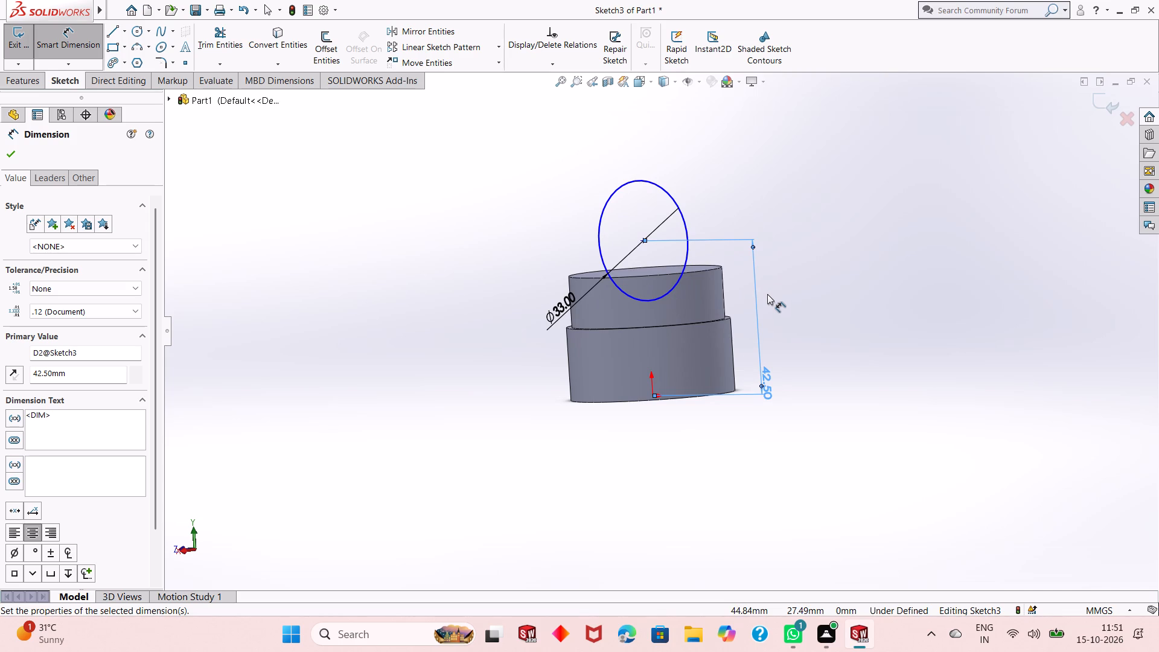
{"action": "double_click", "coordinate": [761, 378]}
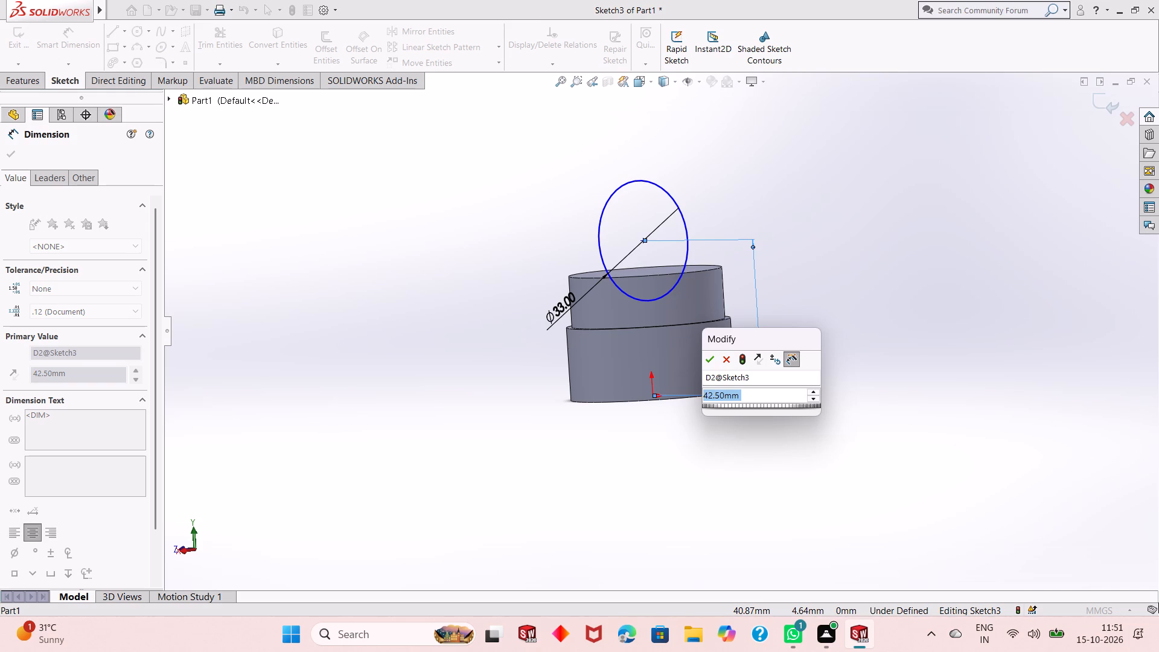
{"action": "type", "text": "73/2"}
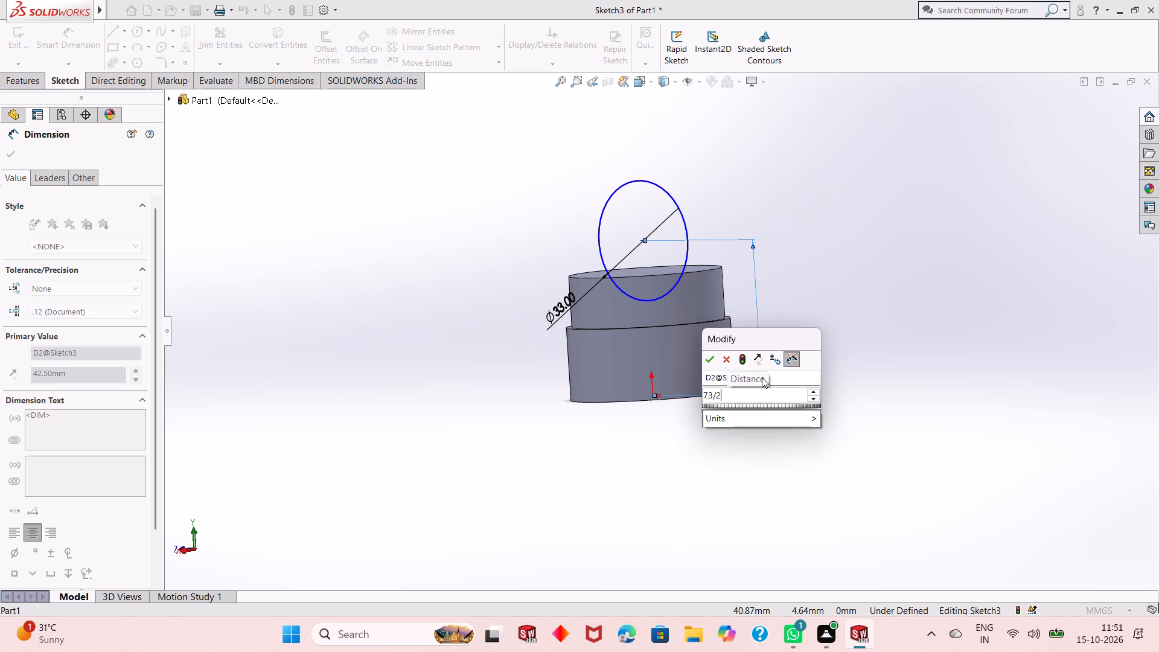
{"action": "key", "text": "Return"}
Set the height of the circle's centre above the origin to 73-34, giving 39 mm, and view the sketch face-on.
{"action": "middle_click_drag", "start_coordinate": [798, 319], "coordinate": [805, 334]}
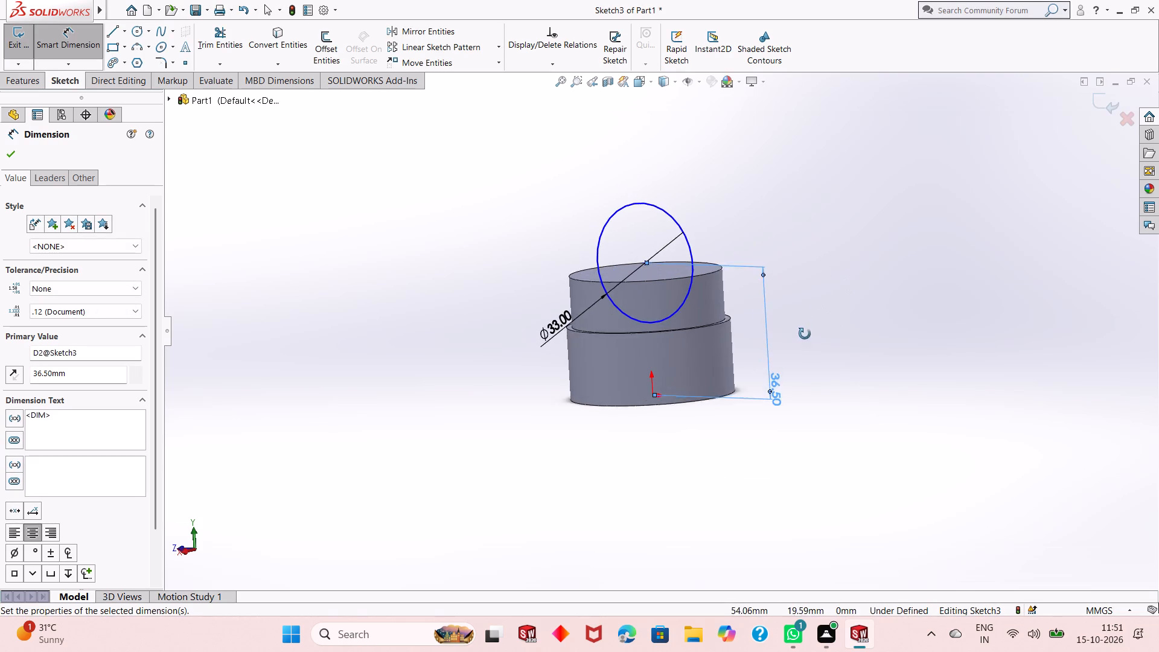
{"action": "middle_click_drag", "start_coordinate": [805, 334], "coordinate": [818, 288]}
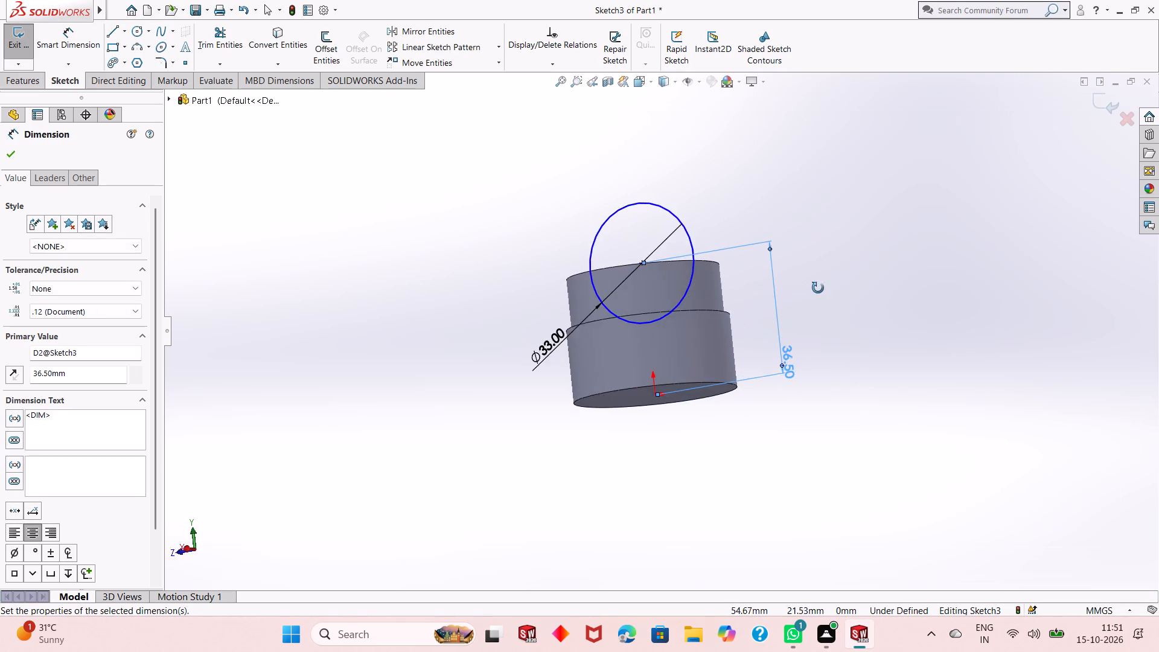
{"action": "middle_click_drag", "start_coordinate": [818, 288], "coordinate": [862, 331]}
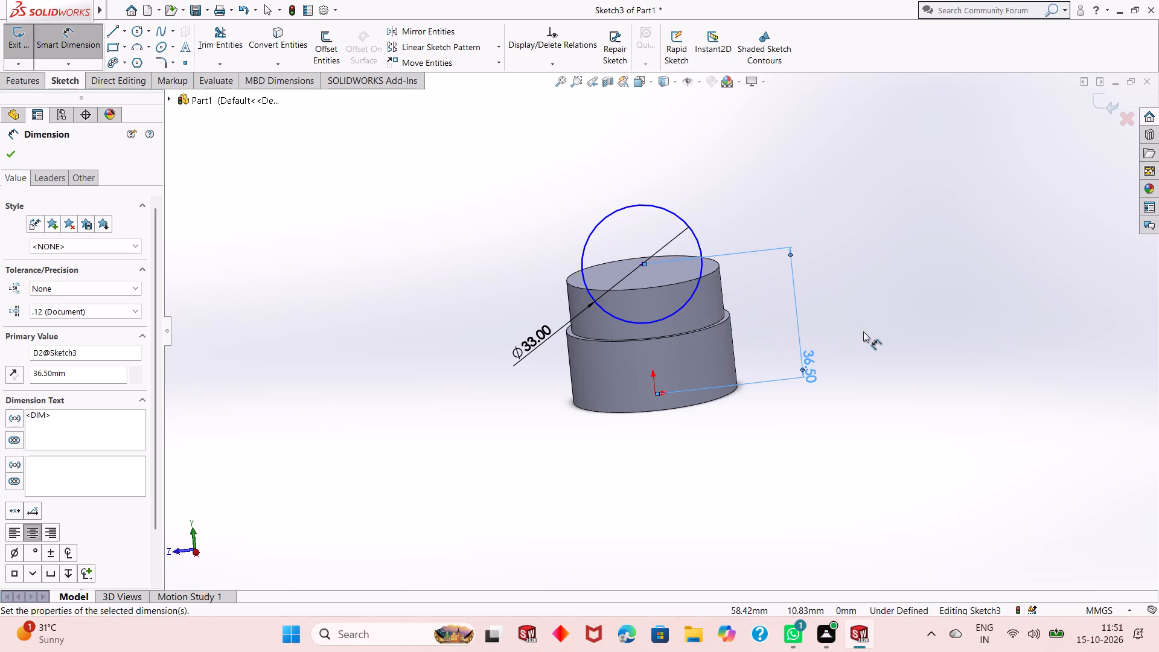
{"action": "middle_click_drag", "start_coordinate": [830, 386], "coordinate": [755, 387]}
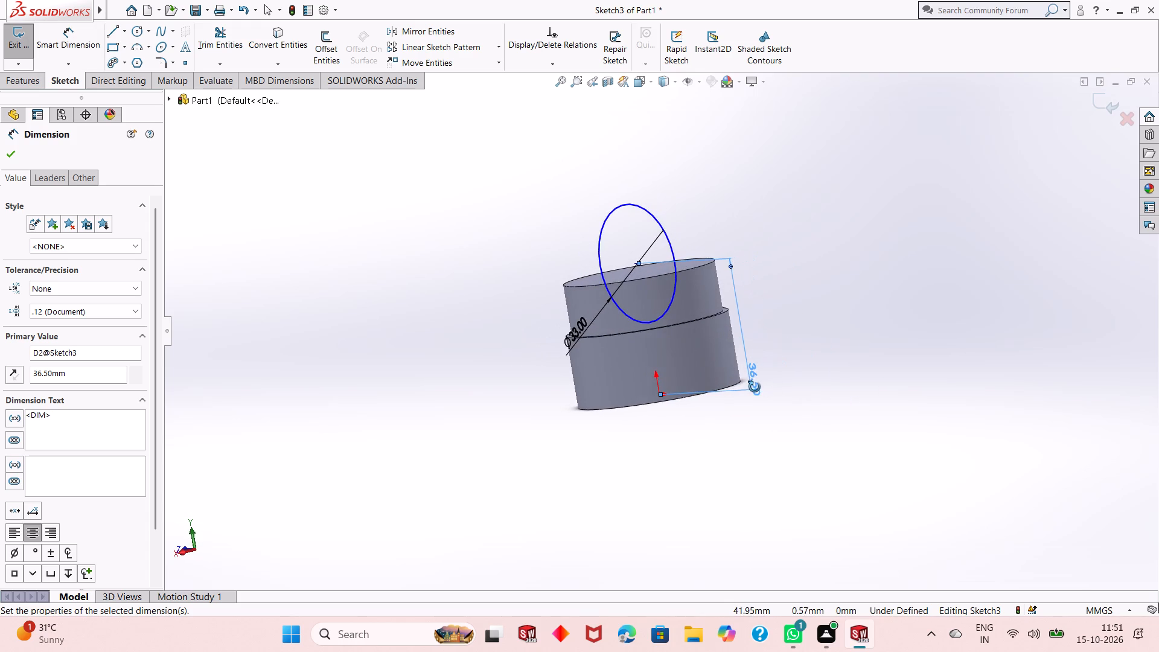
{"action": "middle_click_drag", "start_coordinate": [755, 387], "coordinate": [779, 402]}
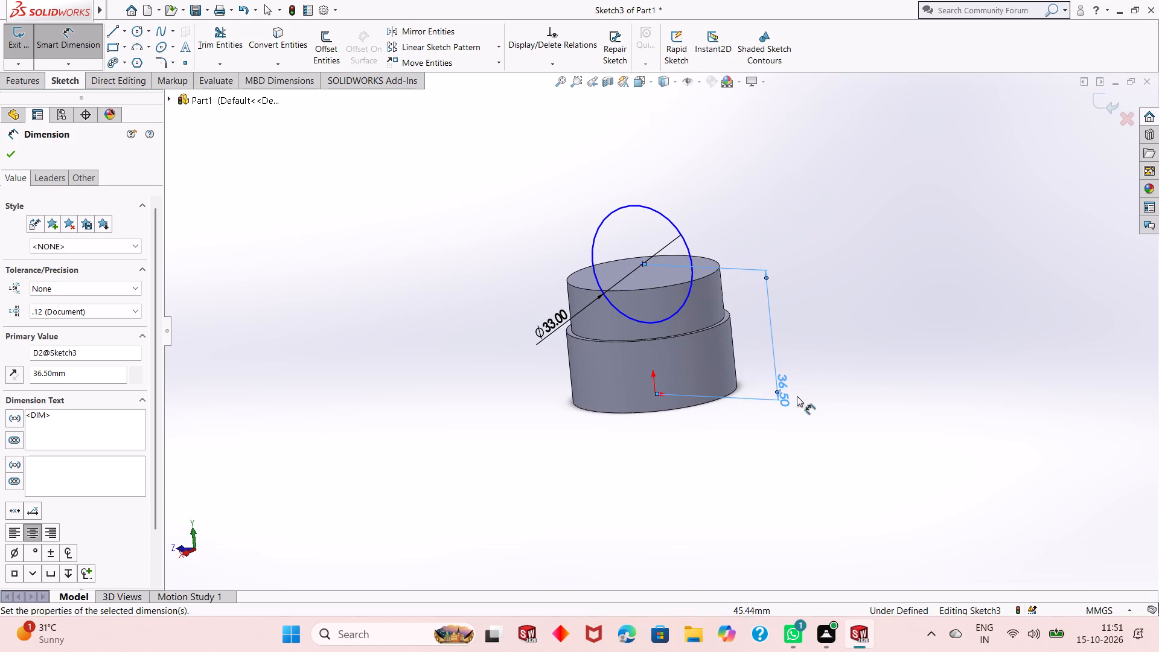
{"action": "double_click", "coordinate": [792, 397]}
{"action": "left_click", "coordinate": [792, 389]}
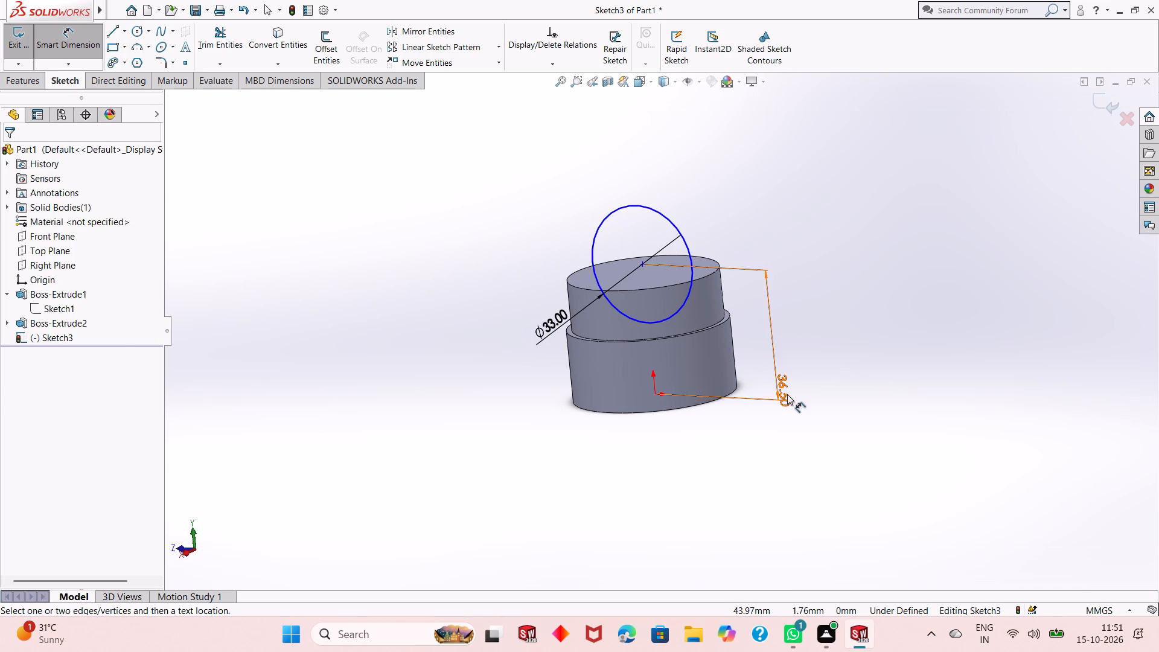
{"action": "double_click", "coordinate": [787, 394]}
{"action": "type", "text": "73-"}
{"action": "type", "text": "34"}
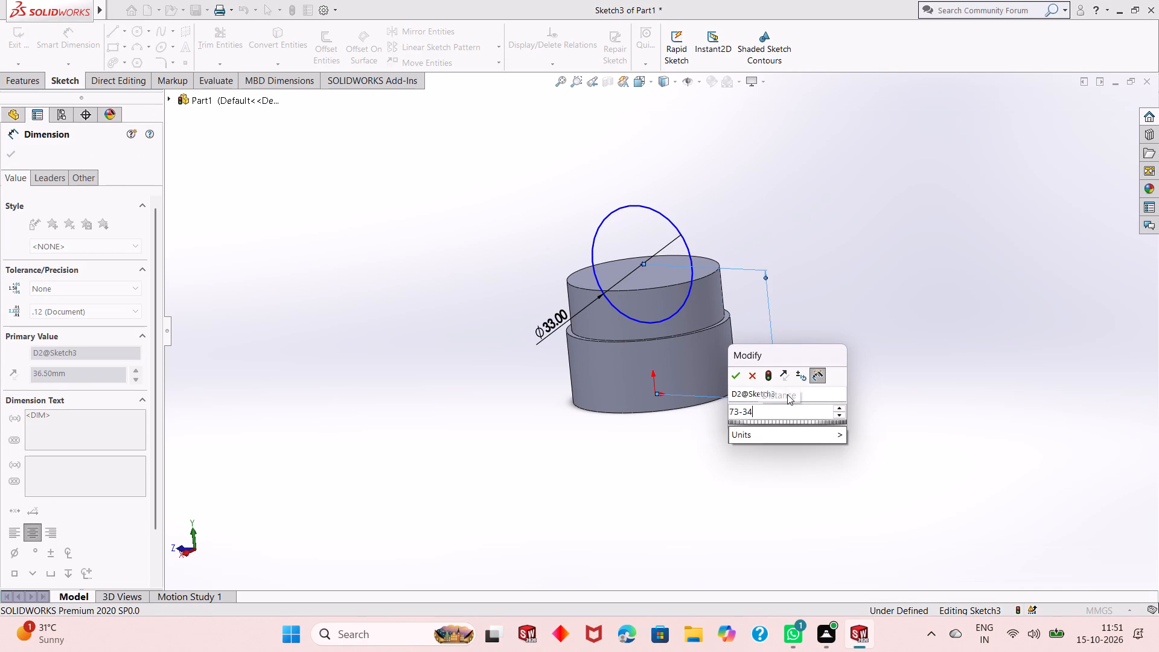
{"action": "key", "text": "Return"}
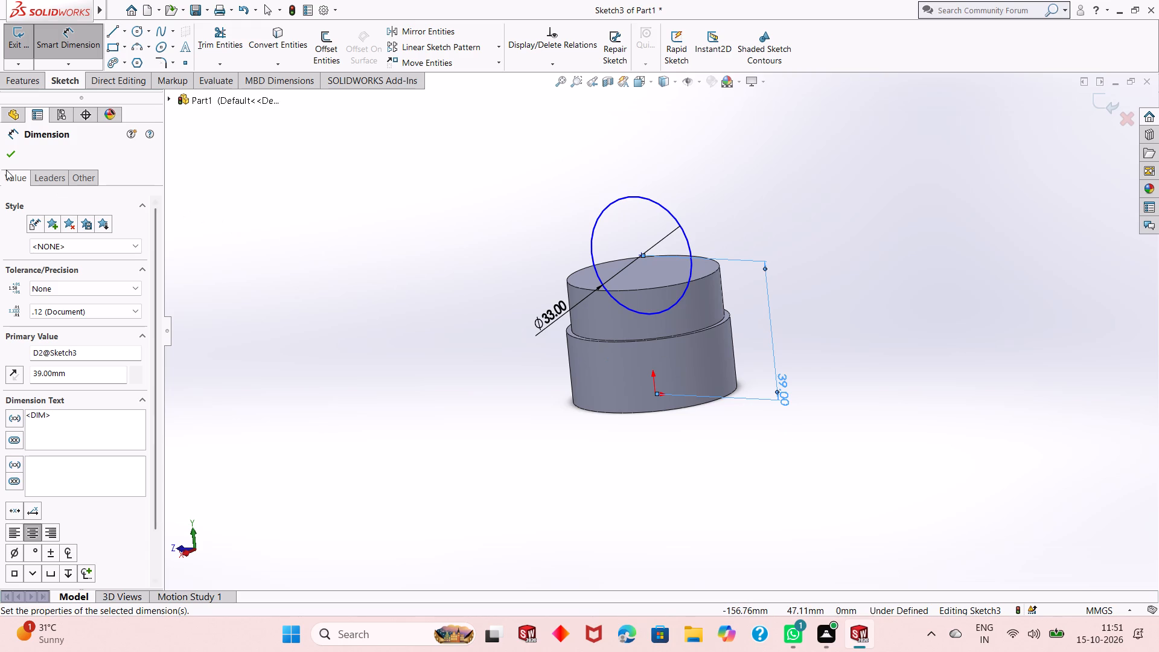
{"action": "left_click", "coordinate": [17, 154]}
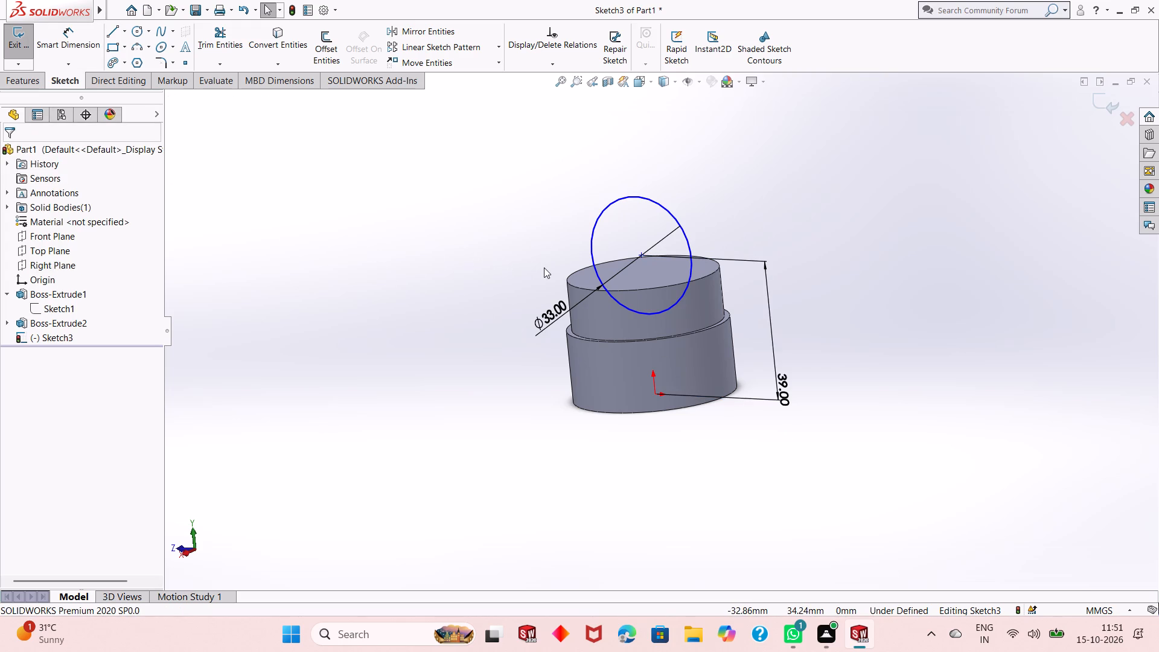
{"action": "key", "text": "ctrl+8"}
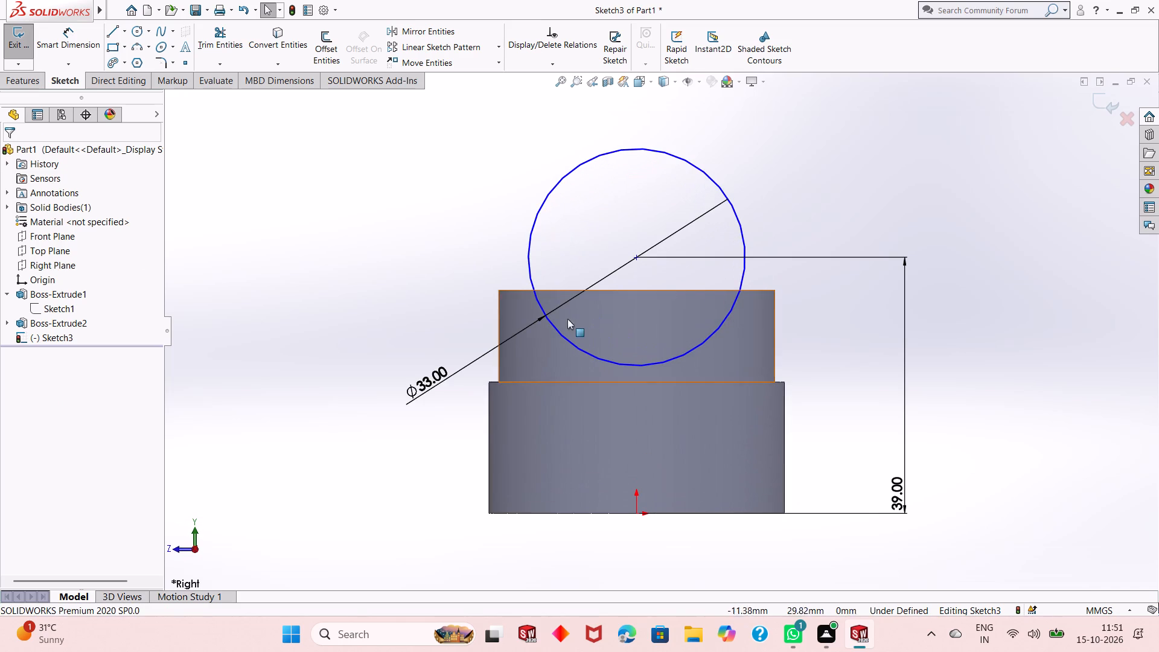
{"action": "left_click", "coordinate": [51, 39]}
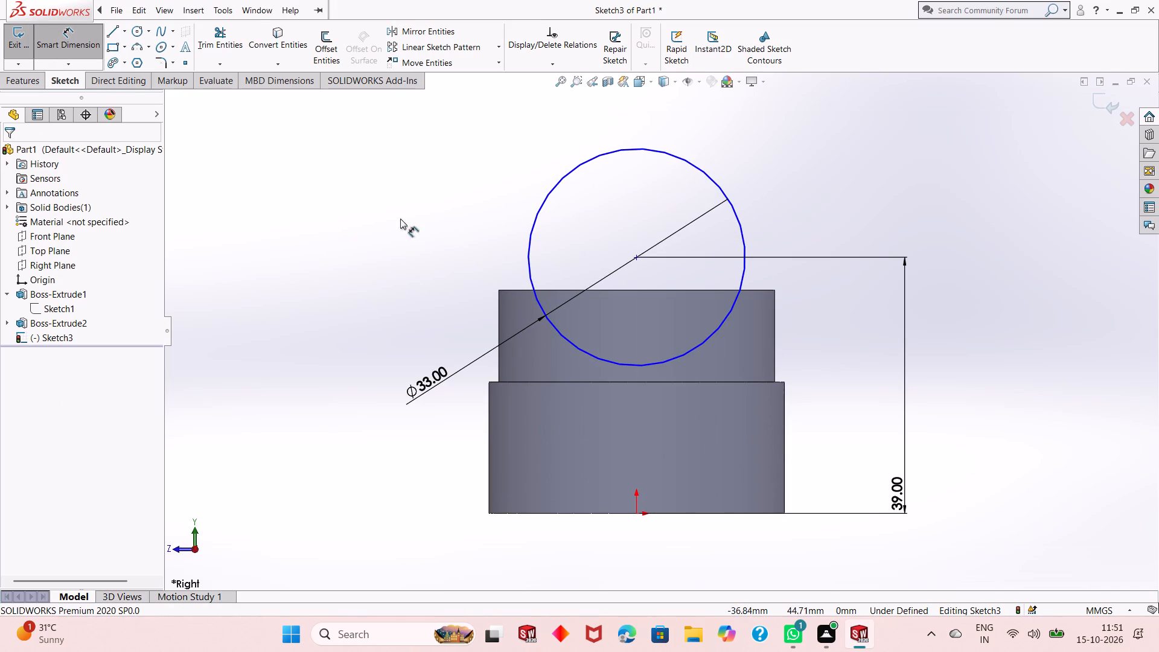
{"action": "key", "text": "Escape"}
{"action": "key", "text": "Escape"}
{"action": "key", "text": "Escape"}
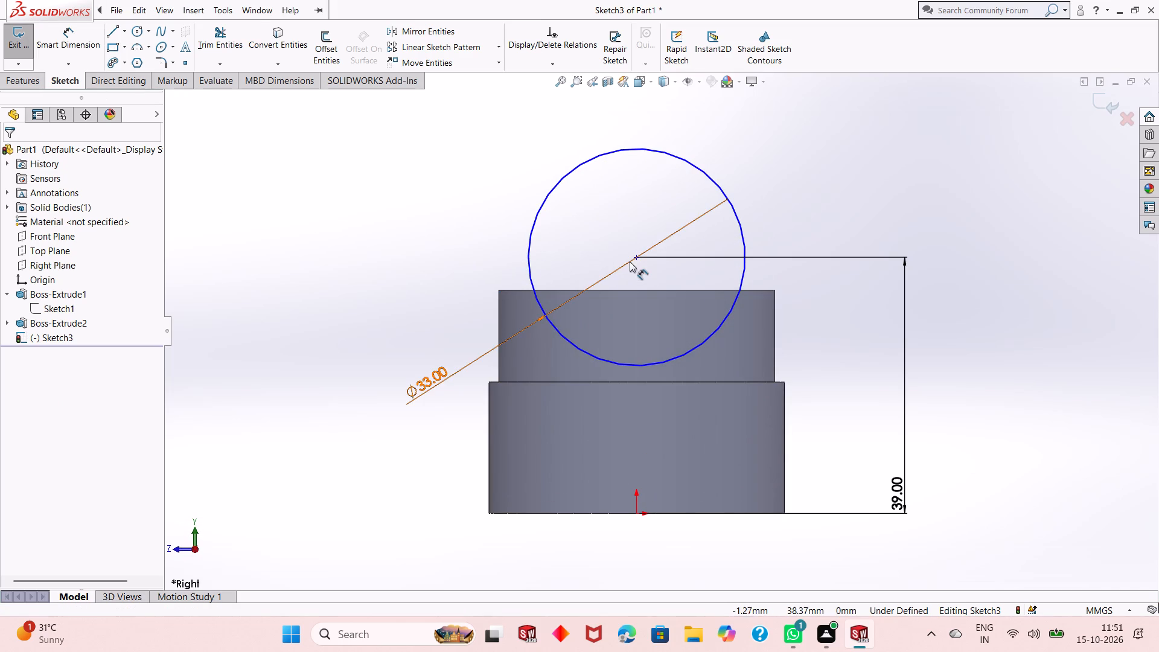
Add a Vertical relation between the 33 mm circle's centre and the origin.
{"action": "left_click", "coordinate": [634, 258]}
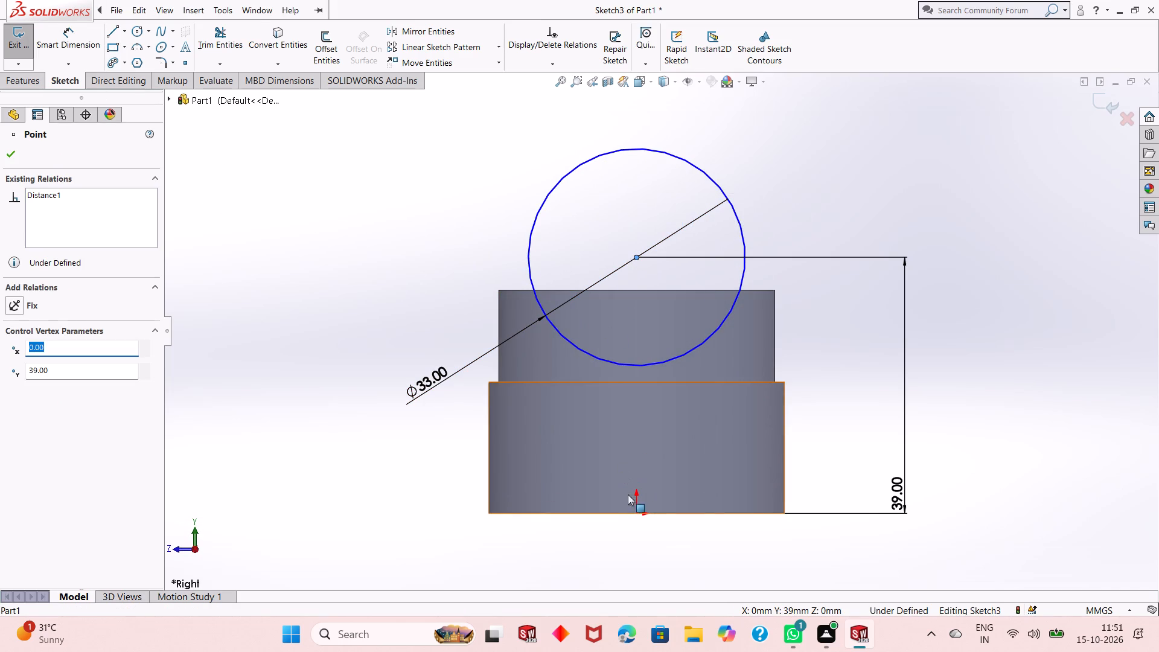
{"action": "left_click", "coordinate": [638, 517], "text": "ctrl"}
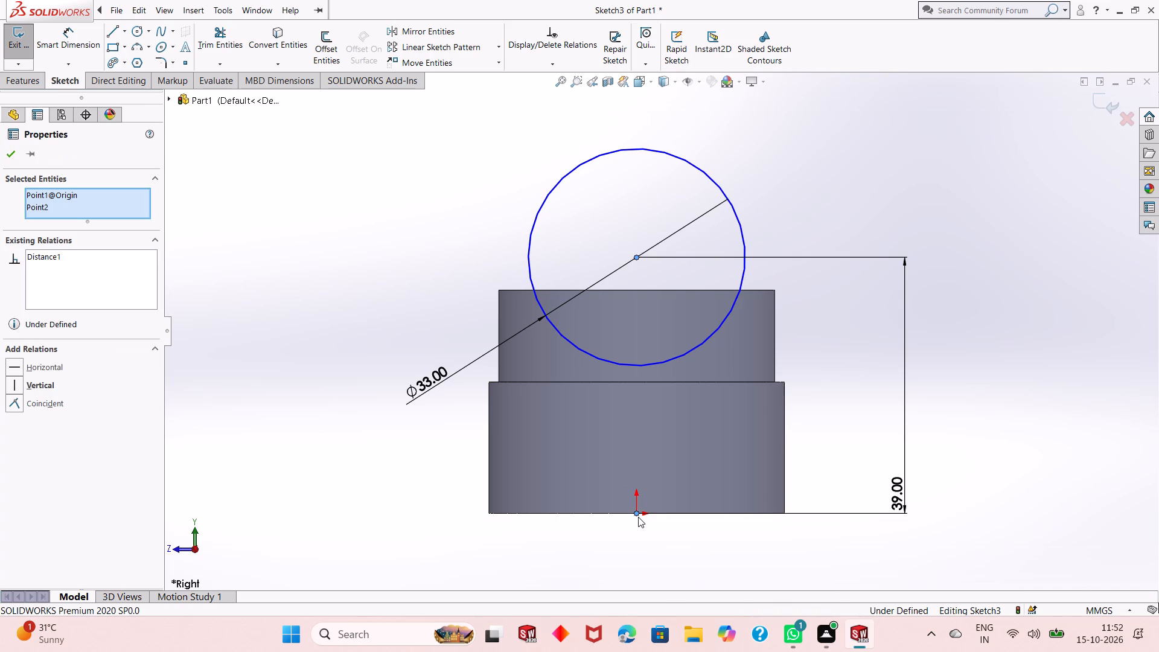
{"action": "left_click", "coordinate": [689, 467]}
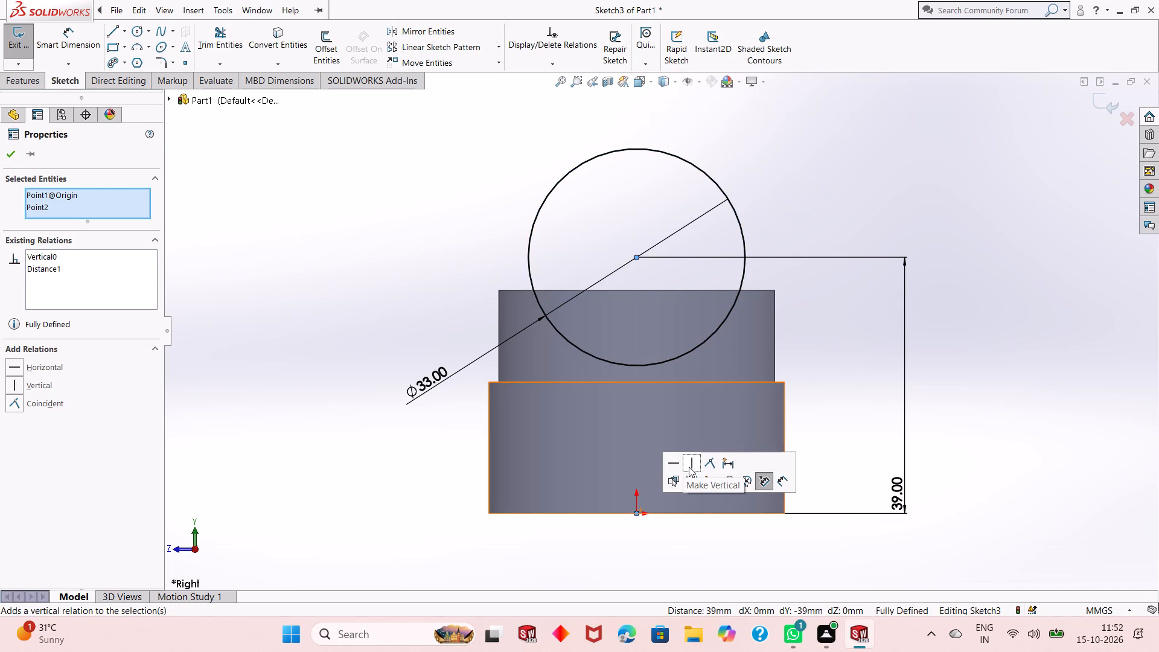
{"action": "left_click", "coordinate": [11, 150]}
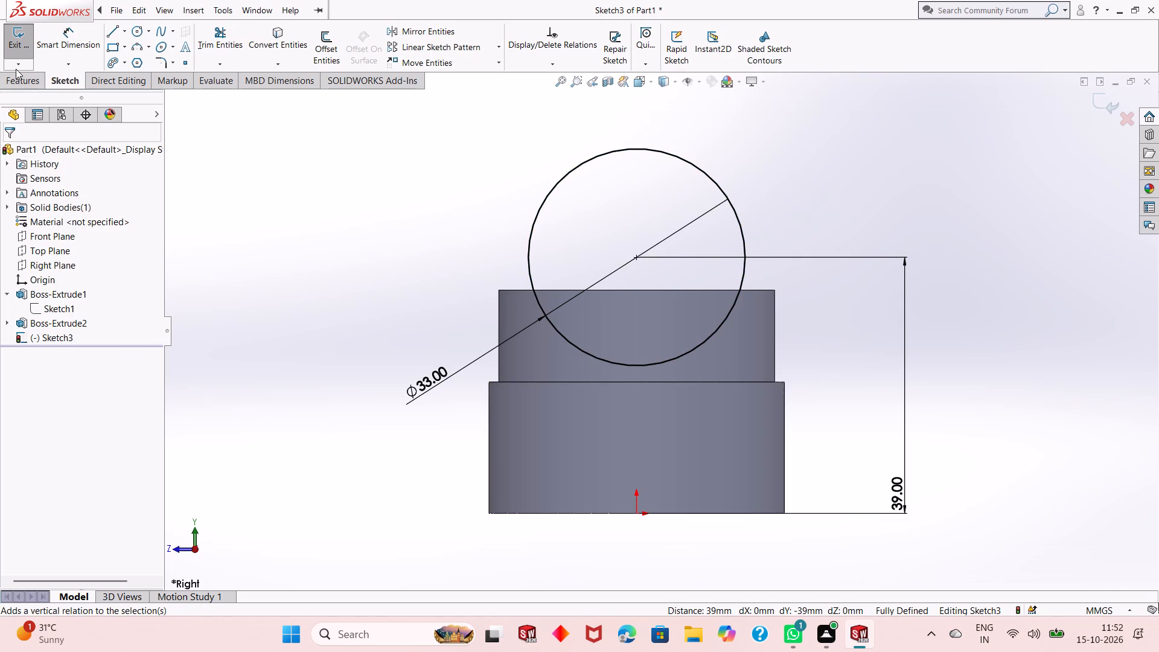
Extrude the 33 mm circle as a merged boss, Mid Plane, with a total depth of 126 mm.
{"action": "left_click", "coordinate": [24, 77]}
{"action": "left_click", "coordinate": [33, 47]}
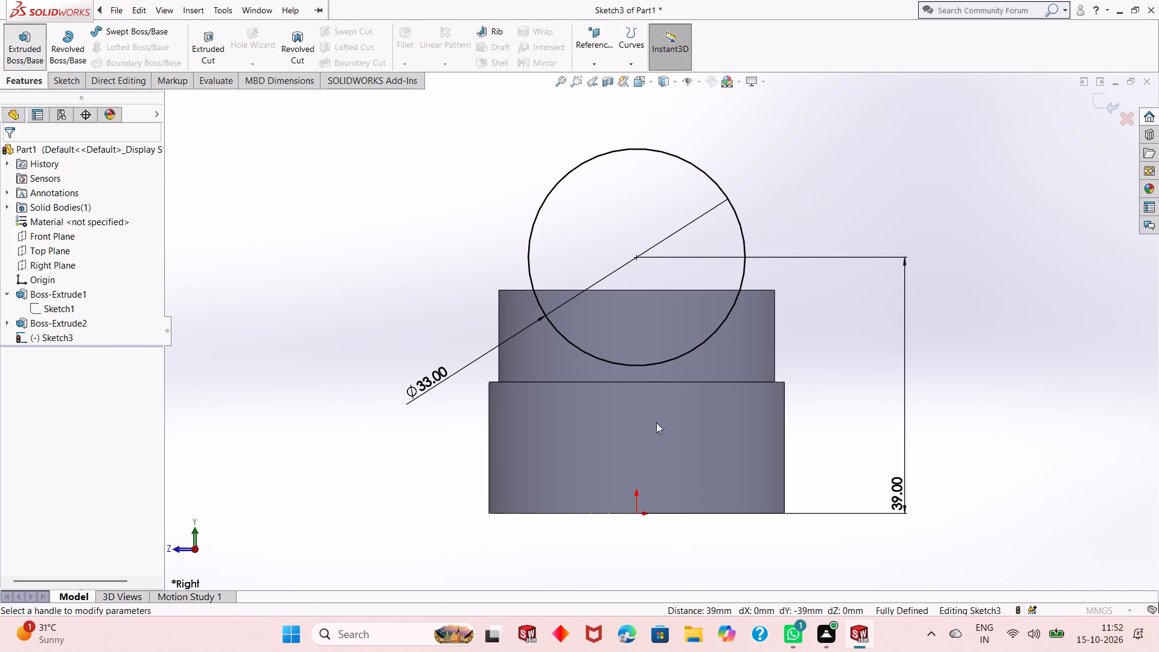
{"action": "scroll", "coordinate": [677, 437], "scroll_direction": "up", "scroll_amount": 3}
{"action": "middle_click_drag", "start_coordinate": [907, 365], "coordinate": [858, 388]}
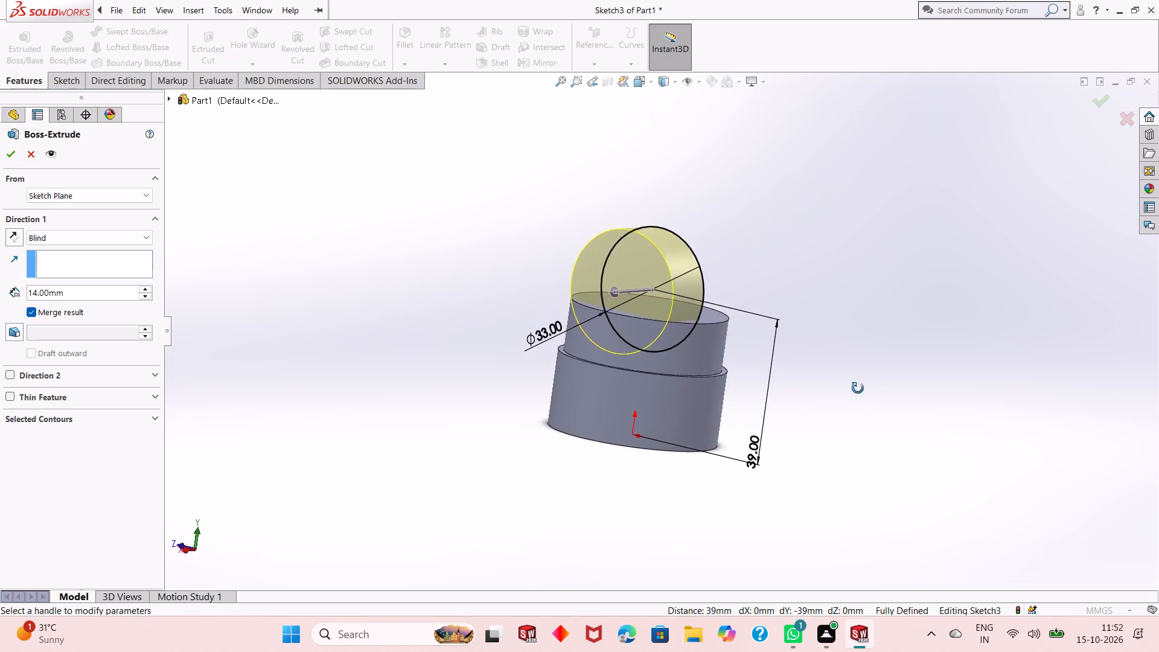
{"action": "middle_click_drag", "start_coordinate": [858, 388], "coordinate": [852, 415]}
{"action": "left_click", "coordinate": [88, 240]}
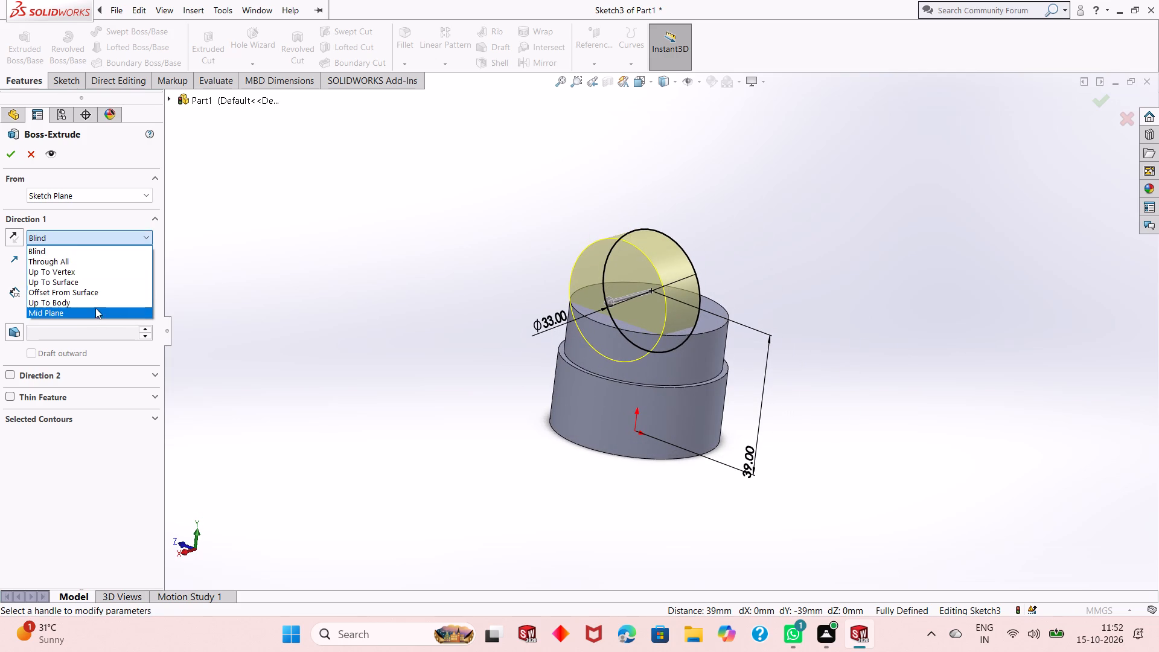
{"action": "left_click", "coordinate": [97, 315]}
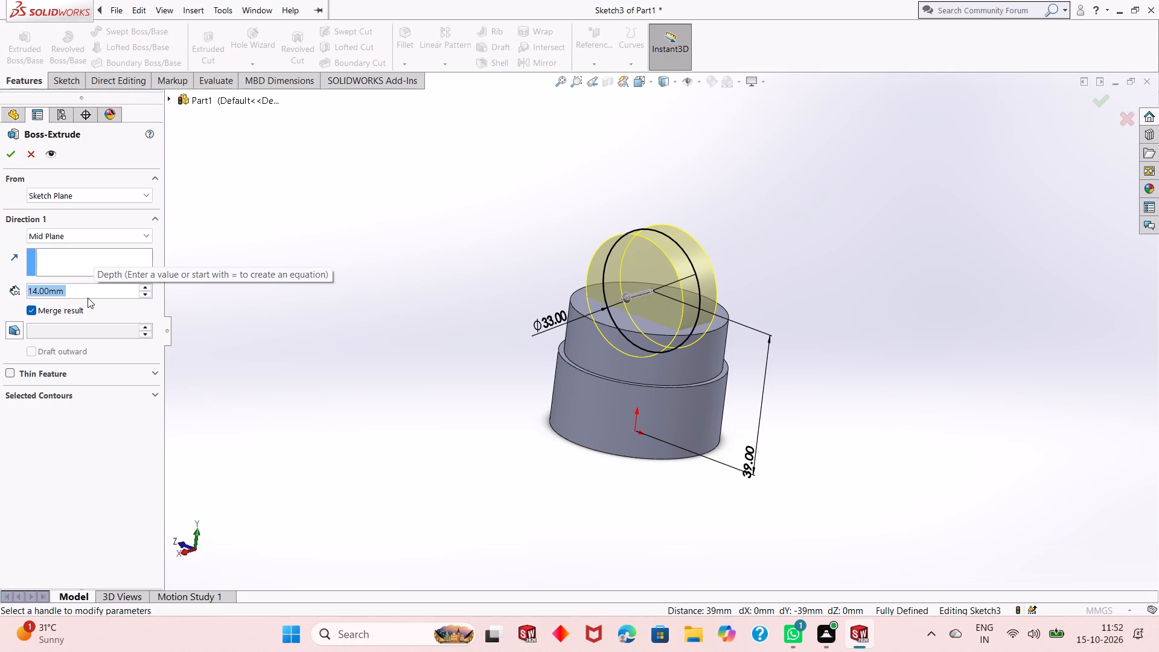
{"action": "type", "text": "126"}
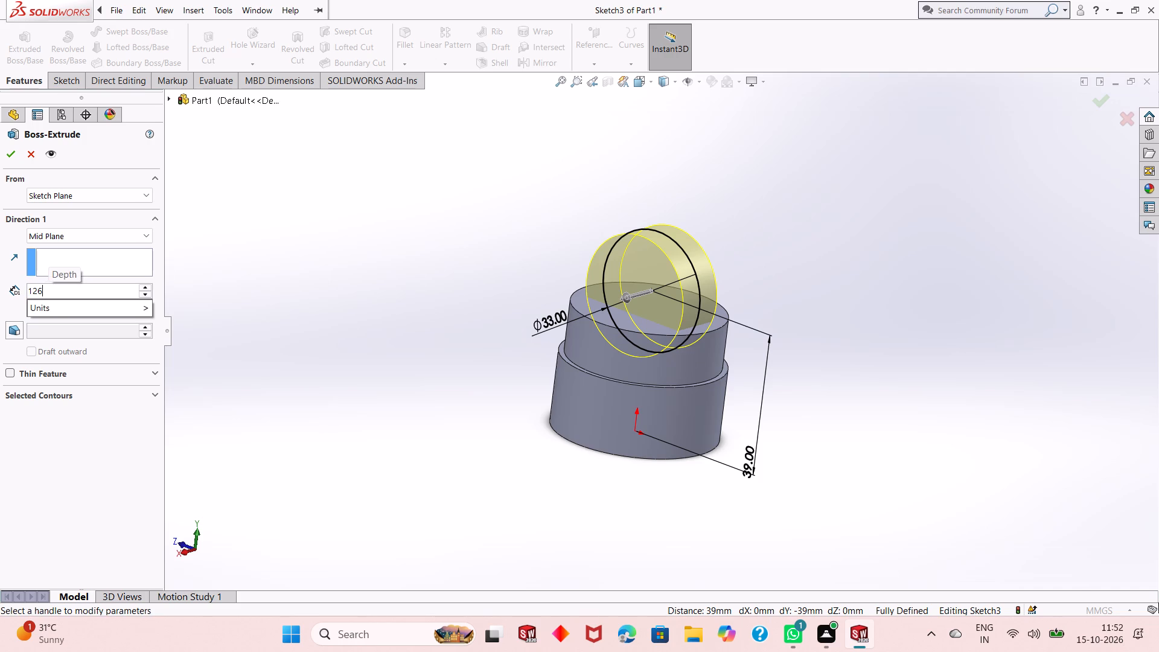
{"action": "key", "text": "Return"}
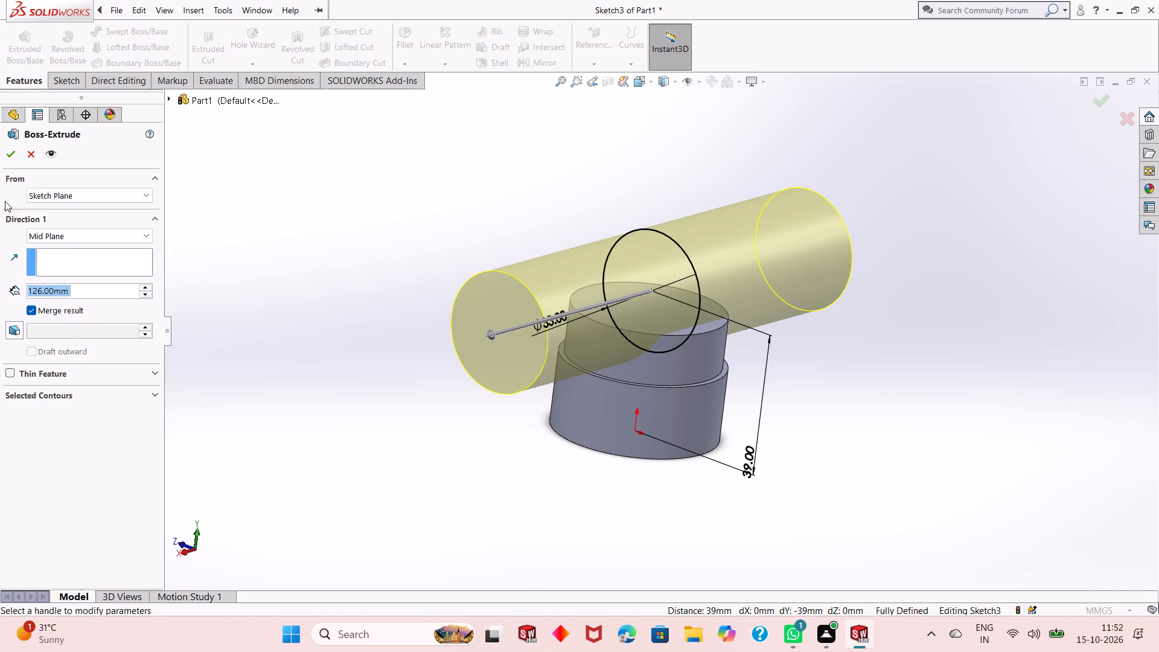
{"action": "left_click", "coordinate": [10, 156]}
{"action": "left_click", "coordinate": [349, 371]}
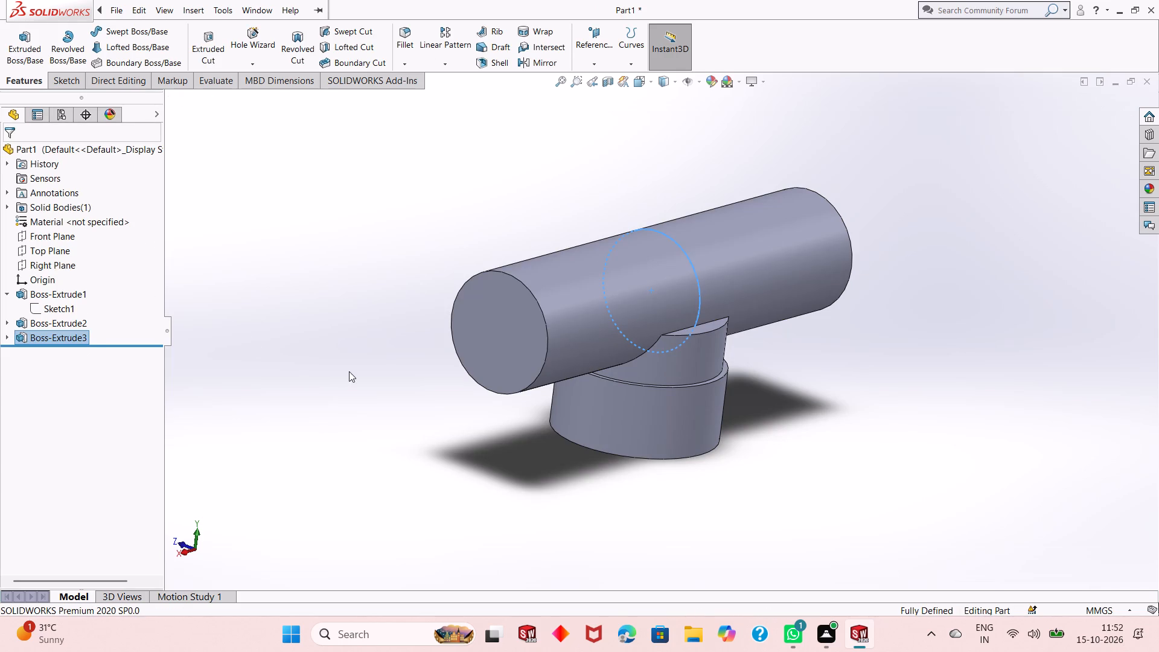
Examine the horizontal cylinder and its junction with the stepped round base from several angles.
{"action": "middle_click_drag", "start_coordinate": [479, 377], "coordinate": [514, 262]}
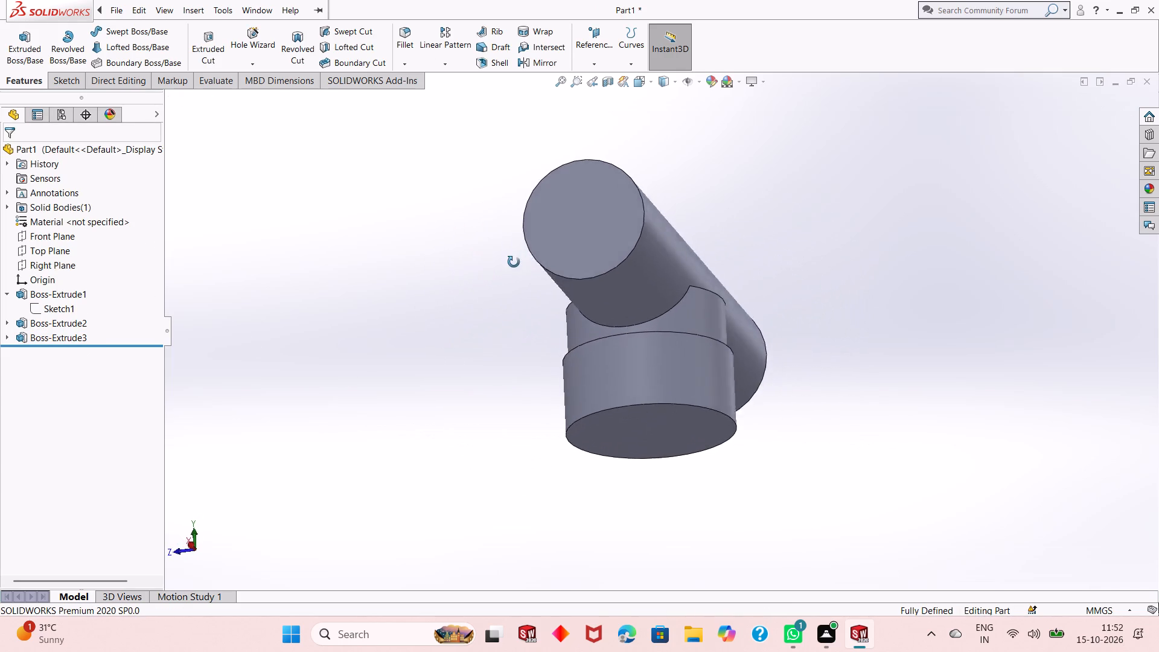
{"action": "middle_click_drag", "start_coordinate": [514, 262], "coordinate": [484, 384]}
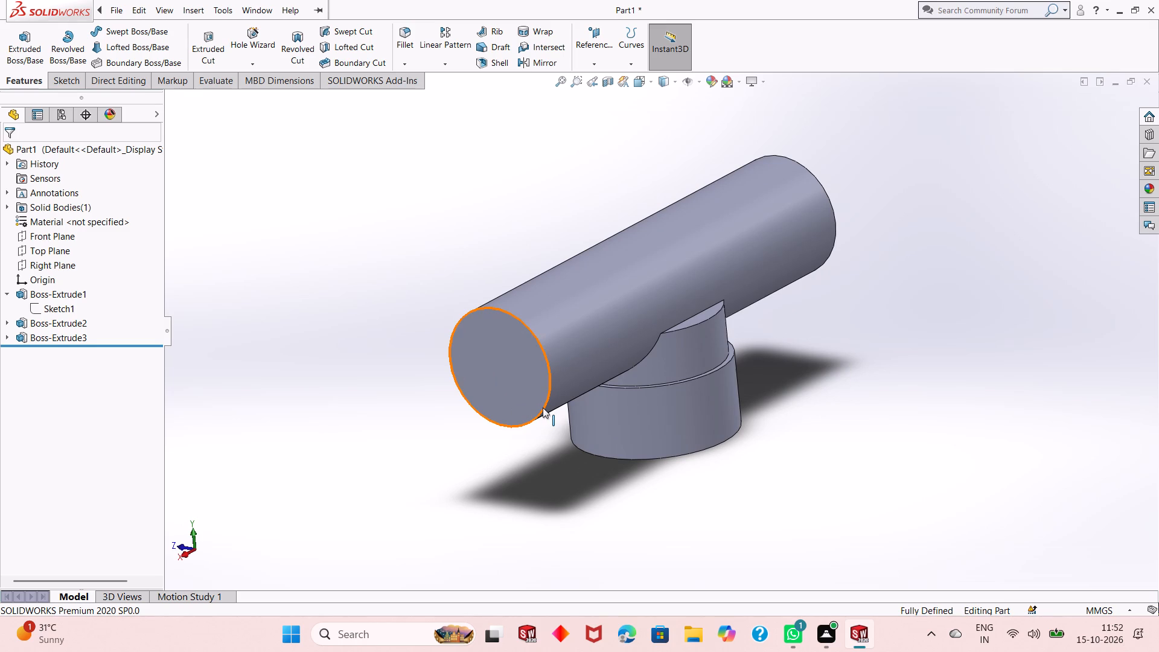
{"action": "middle_click_drag", "start_coordinate": [611, 379], "coordinate": [622, 326]}
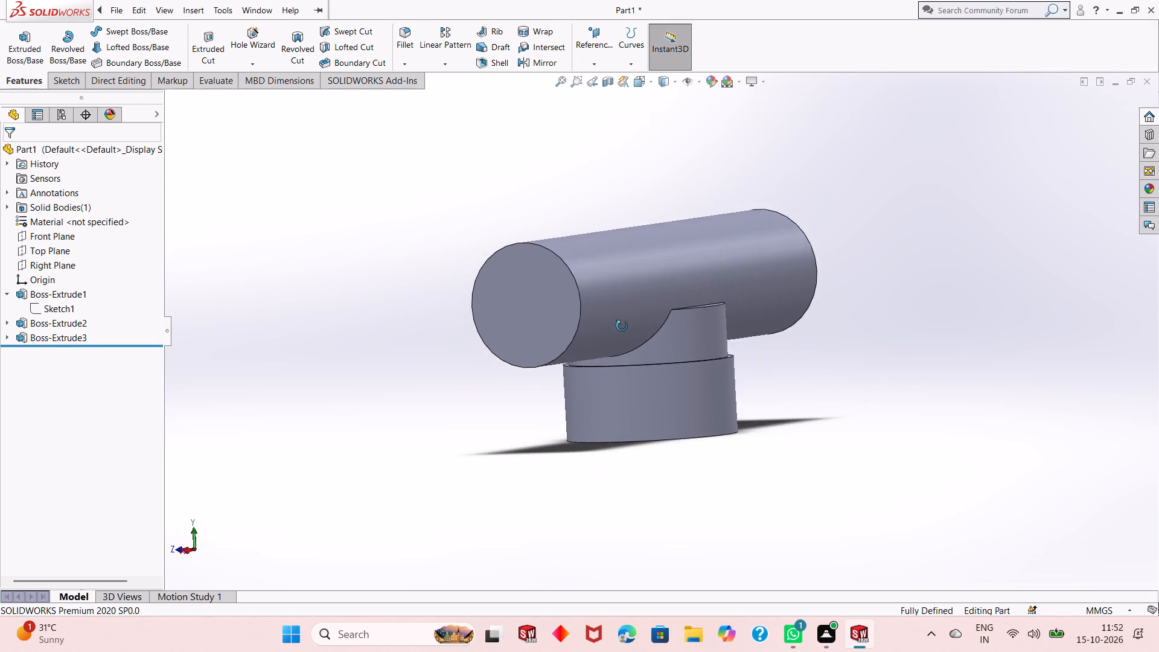
{"action": "middle_click_drag", "start_coordinate": [622, 326], "coordinate": [601, 363]}
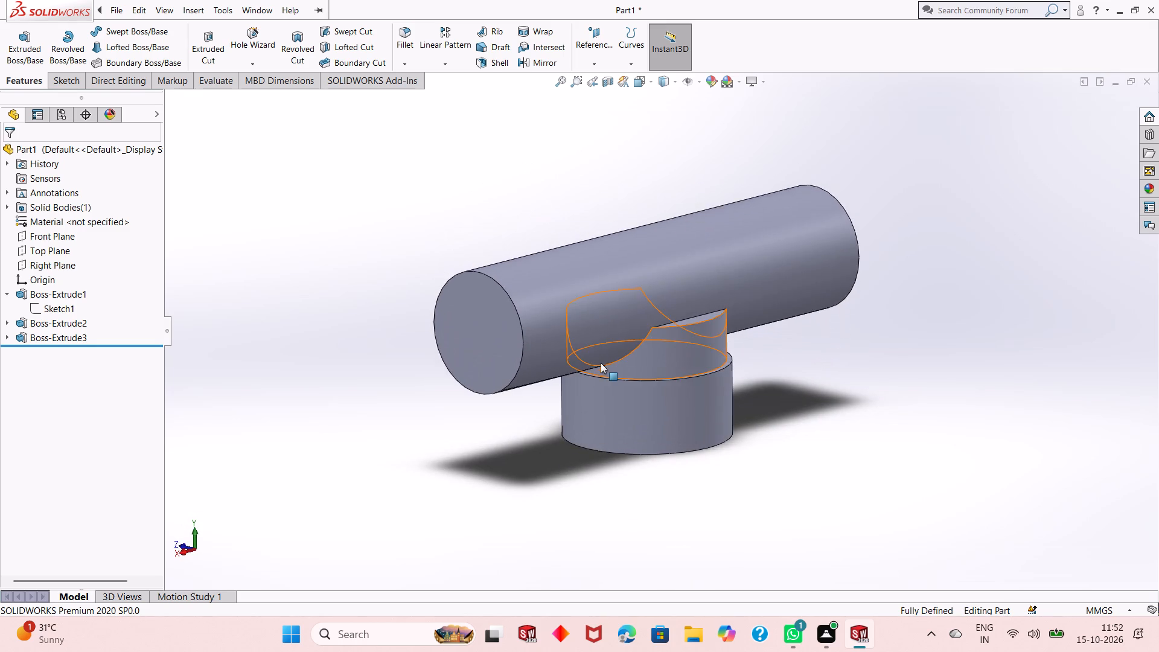
{"action": "scroll", "coordinate": [601, 363], "scroll_direction": "up", "scroll_amount": 1}
{"action": "scroll", "coordinate": [637, 302], "scroll_direction": "up", "scroll_amount": 1}
{"action": "scroll", "coordinate": [637, 270], "scroll_direction": "down", "scroll_amount": 3}
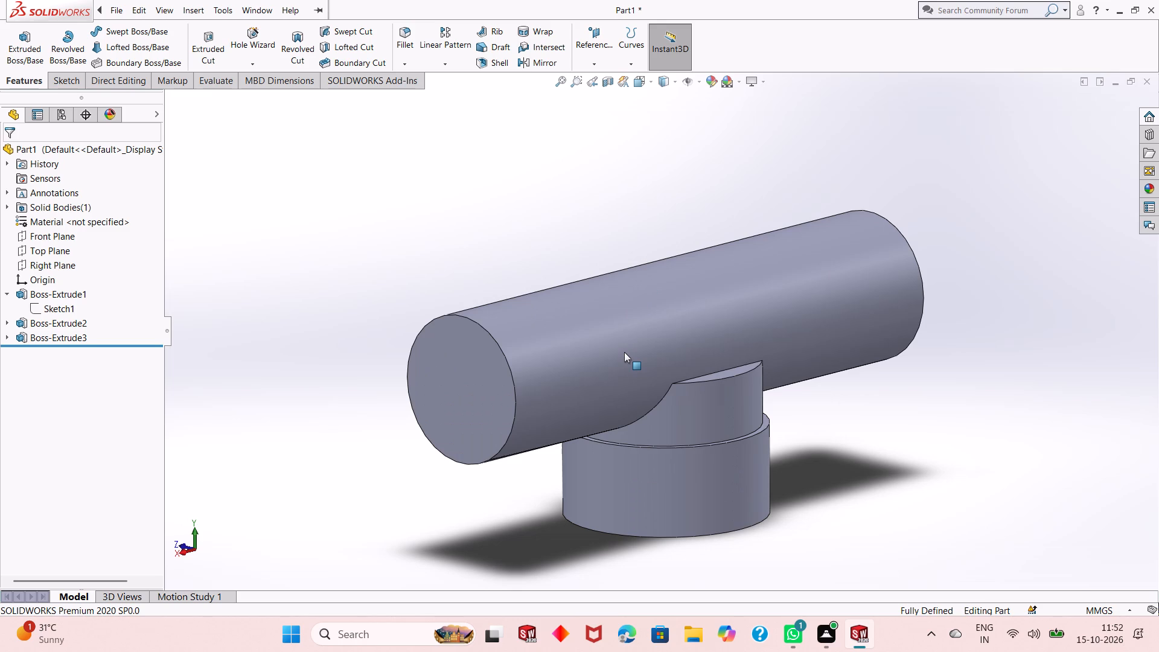
{"action": "scroll", "coordinate": [621, 346], "scroll_direction": "up", "scroll_amount": 1}
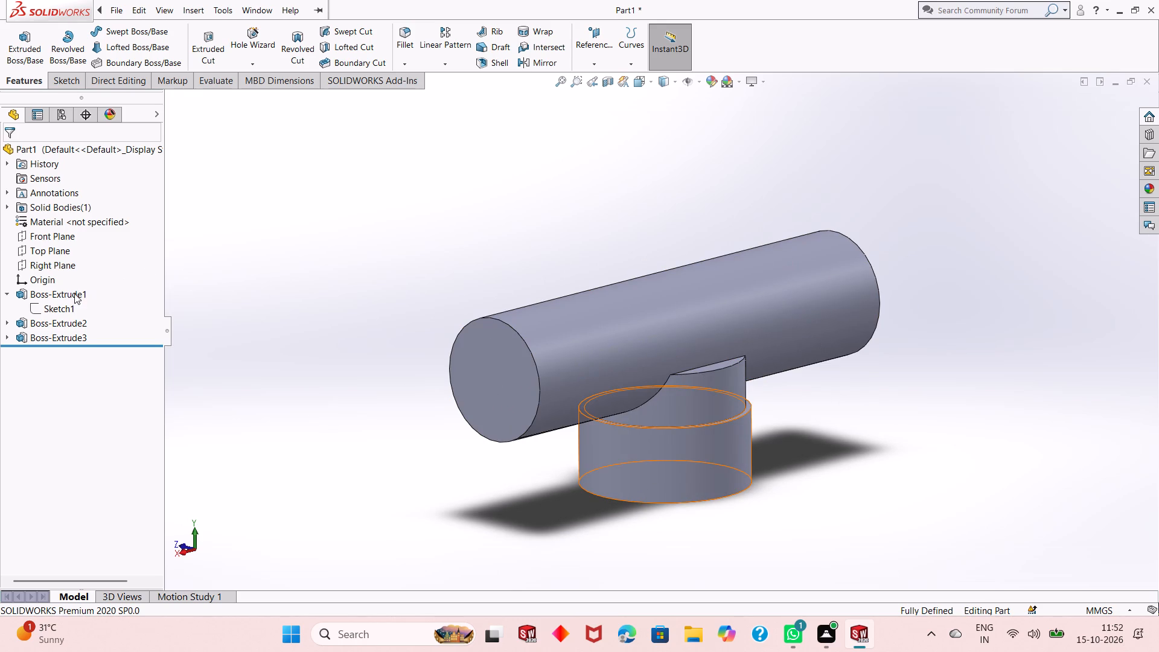
Create a reference plane above the Top Plane, with the offset entered as 73-14, giving 59 mm.
{"action": "left_click", "coordinate": [63, 248]}
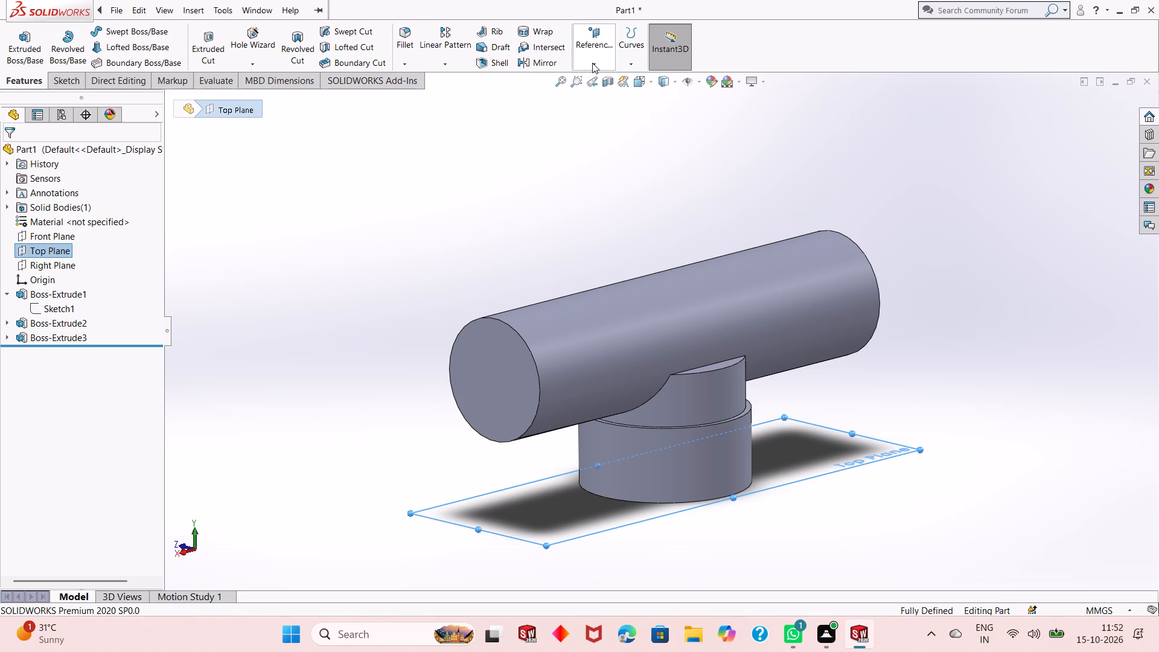
{"action": "left_click", "coordinate": [592, 63]}
{"action": "left_click", "coordinate": [597, 73]}
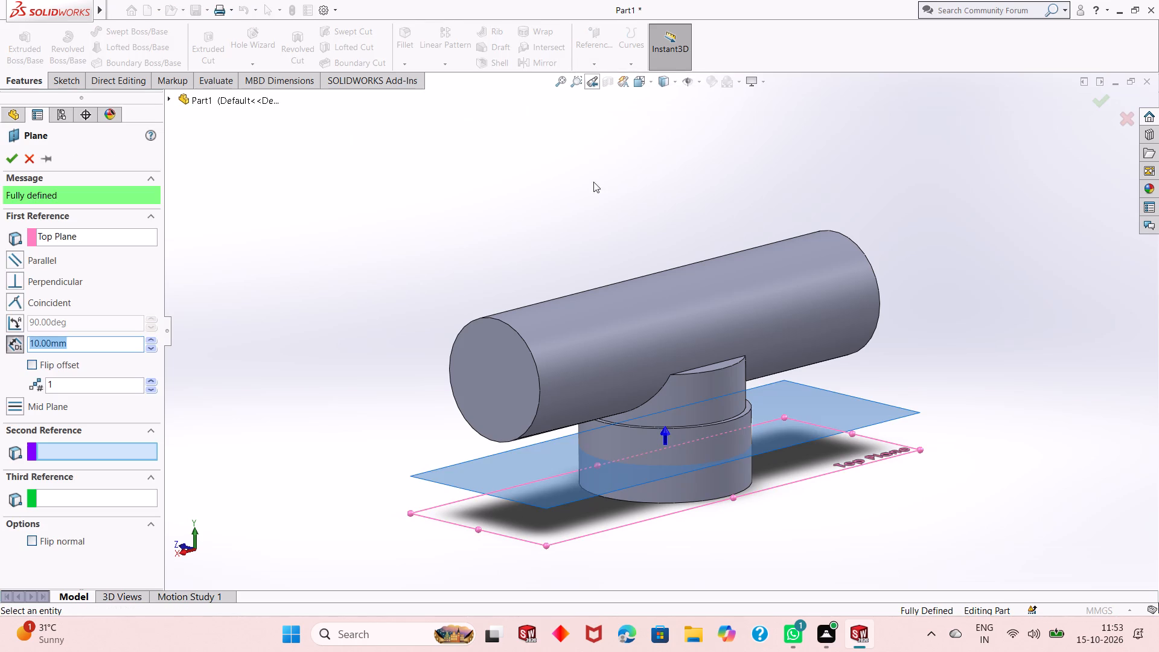
{"action": "type", "text": "73"}
{"action": "key", "text": "Return"}
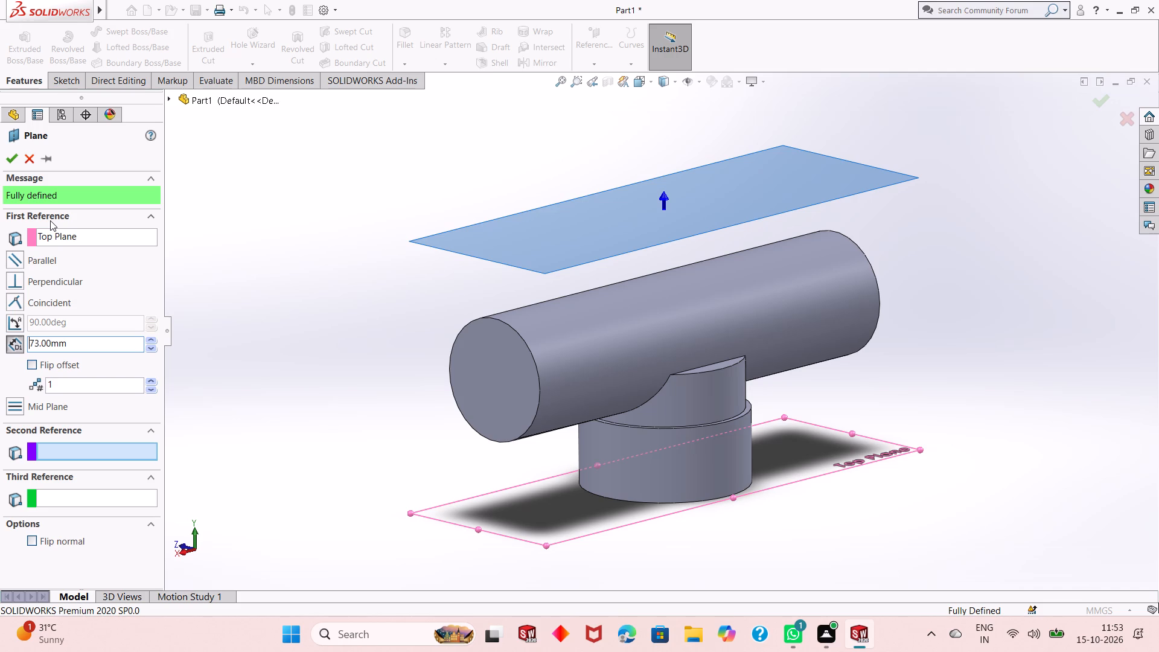
{"action": "double_click", "coordinate": [70, 342]}
{"action": "key", "text": "7"}
{"action": "key", "text": "3"}
{"action": "type", "text": "-14"}
{"action": "key", "text": "Return"}
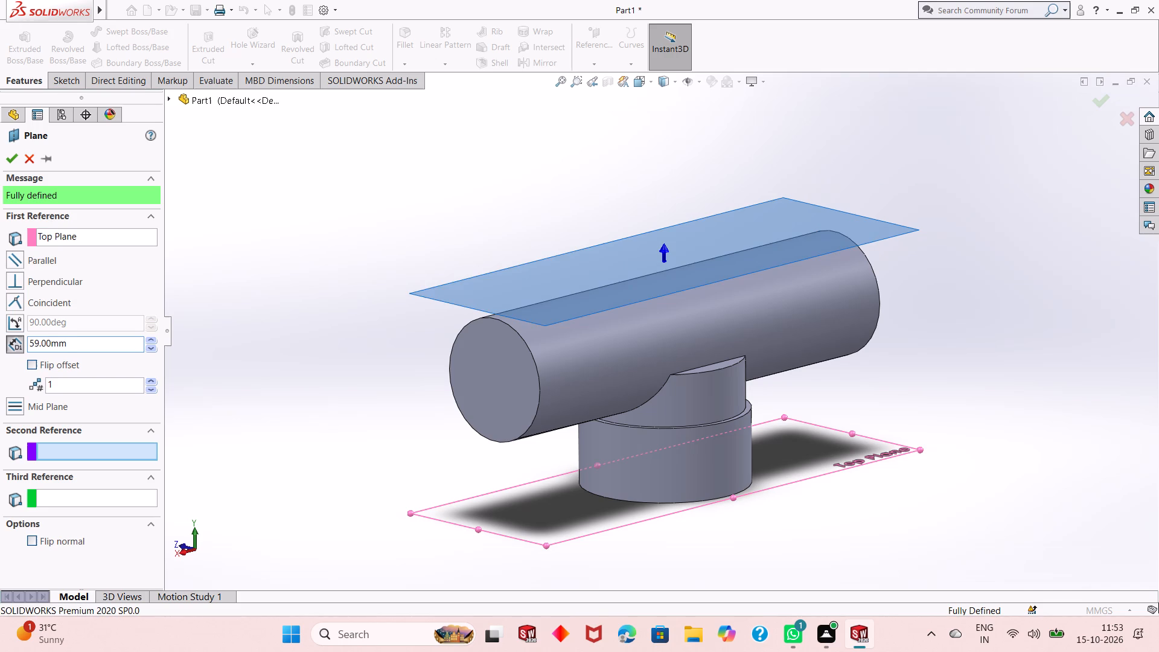
{"action": "left_click", "coordinate": [14, 158]}
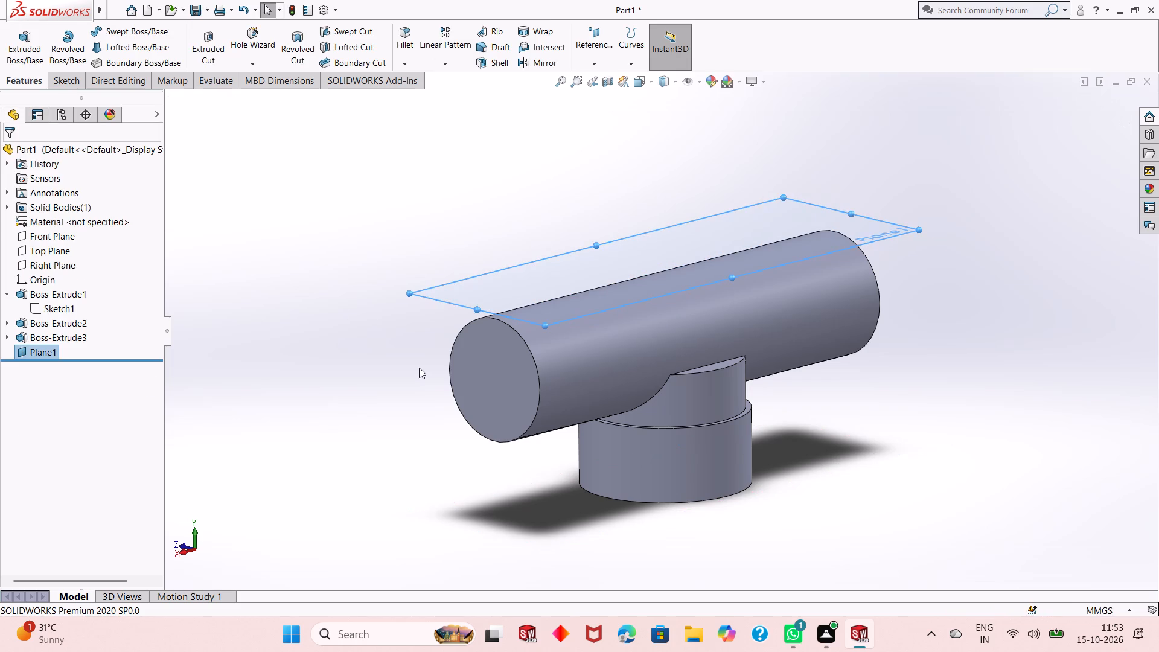
Start a new sketch on the offset plane above the horizontal cylinder and view it face-on.
{"action": "middle_click_drag", "start_coordinate": [424, 372], "coordinate": [392, 442]}
{"action": "left_click", "coordinate": [525, 284]}
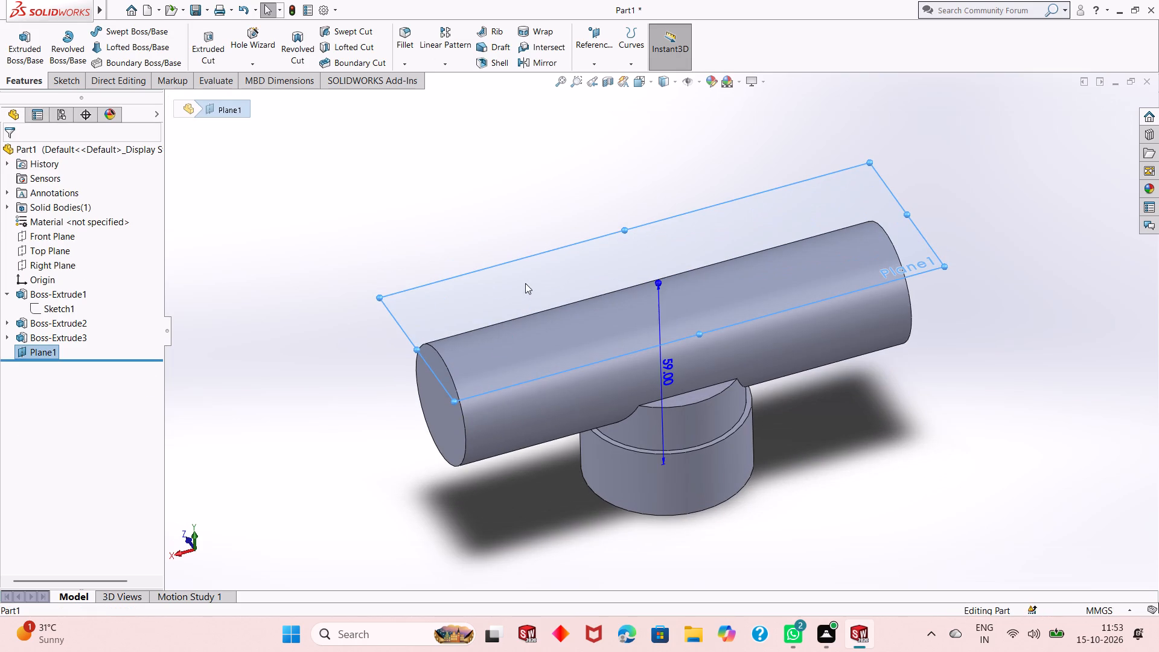
{"action": "left_click", "coordinate": [576, 251]}
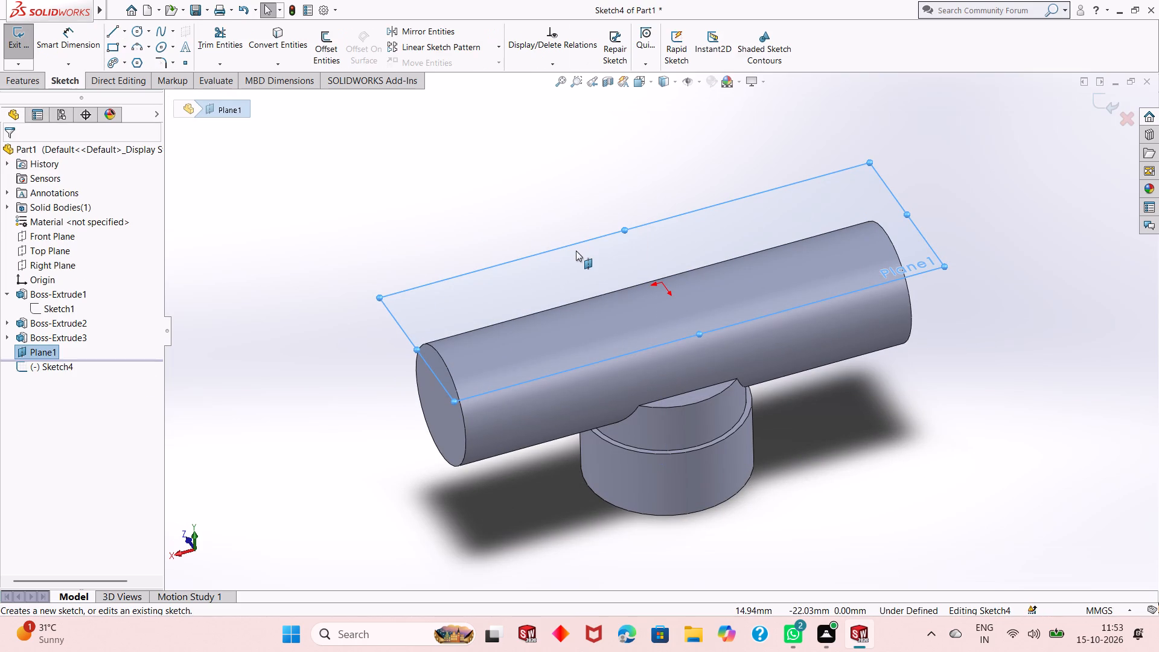
{"action": "key", "text": "ctrl+8"}
{"action": "scroll", "coordinate": [615, 375], "scroll_direction": "up", "scroll_amount": 1}
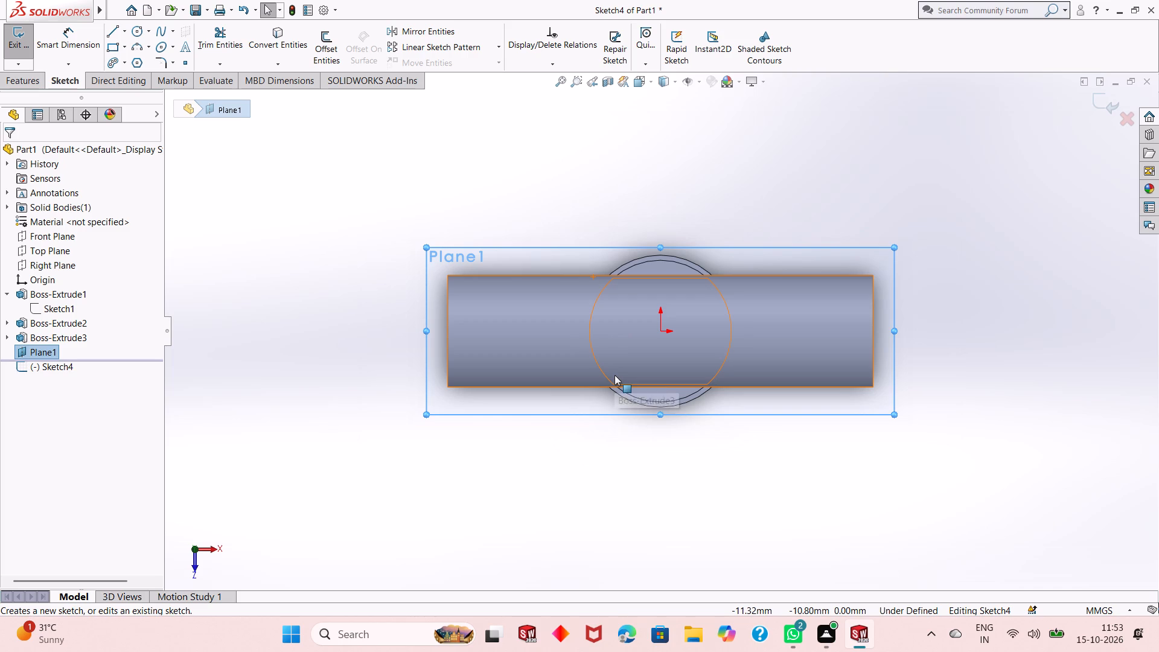
{"action": "scroll", "coordinate": [650, 376], "scroll_direction": "up", "scroll_amount": 2}
{"action": "scroll", "coordinate": [699, 322], "scroll_direction": "down", "scroll_amount": 1}
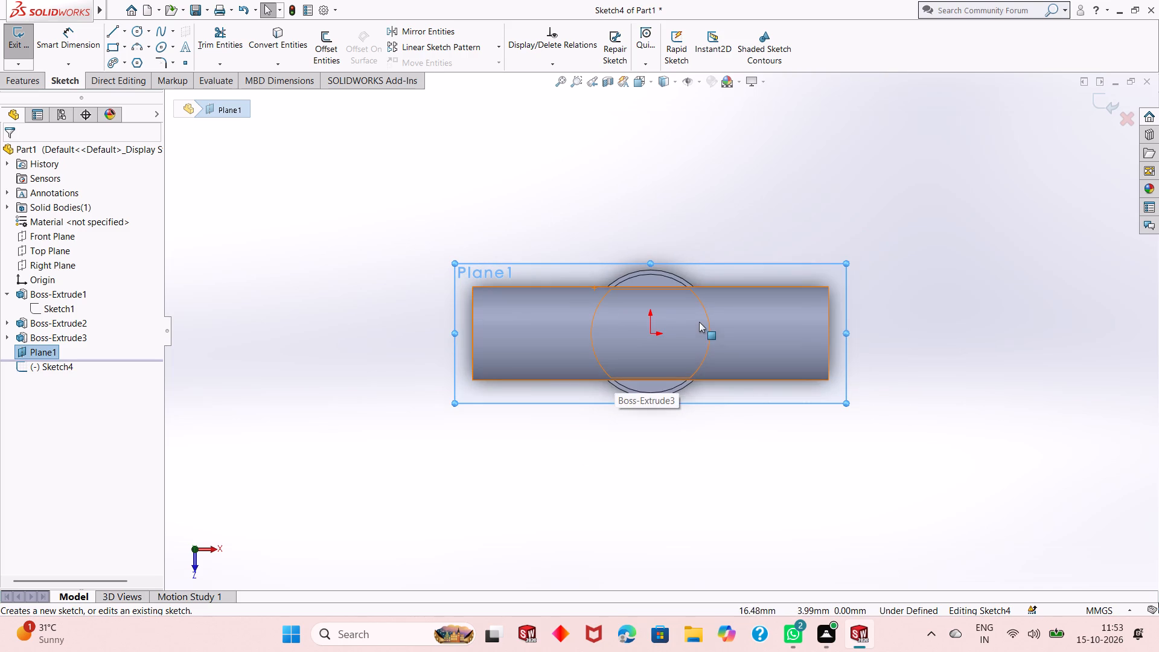
{"action": "left_click", "coordinate": [460, 243]}
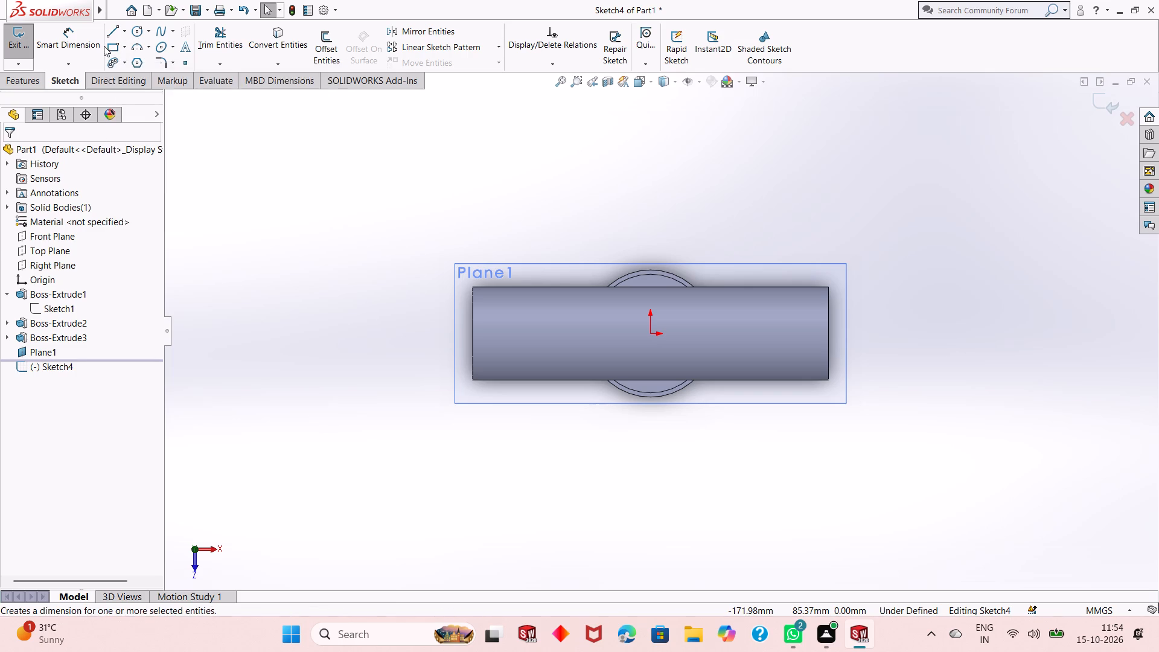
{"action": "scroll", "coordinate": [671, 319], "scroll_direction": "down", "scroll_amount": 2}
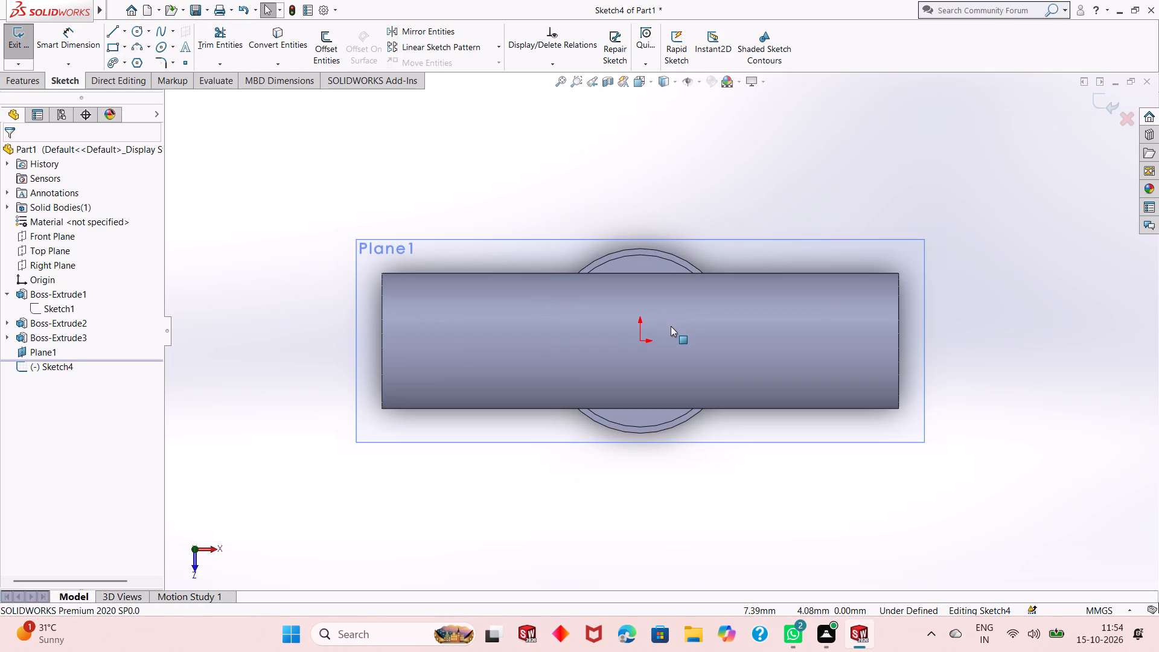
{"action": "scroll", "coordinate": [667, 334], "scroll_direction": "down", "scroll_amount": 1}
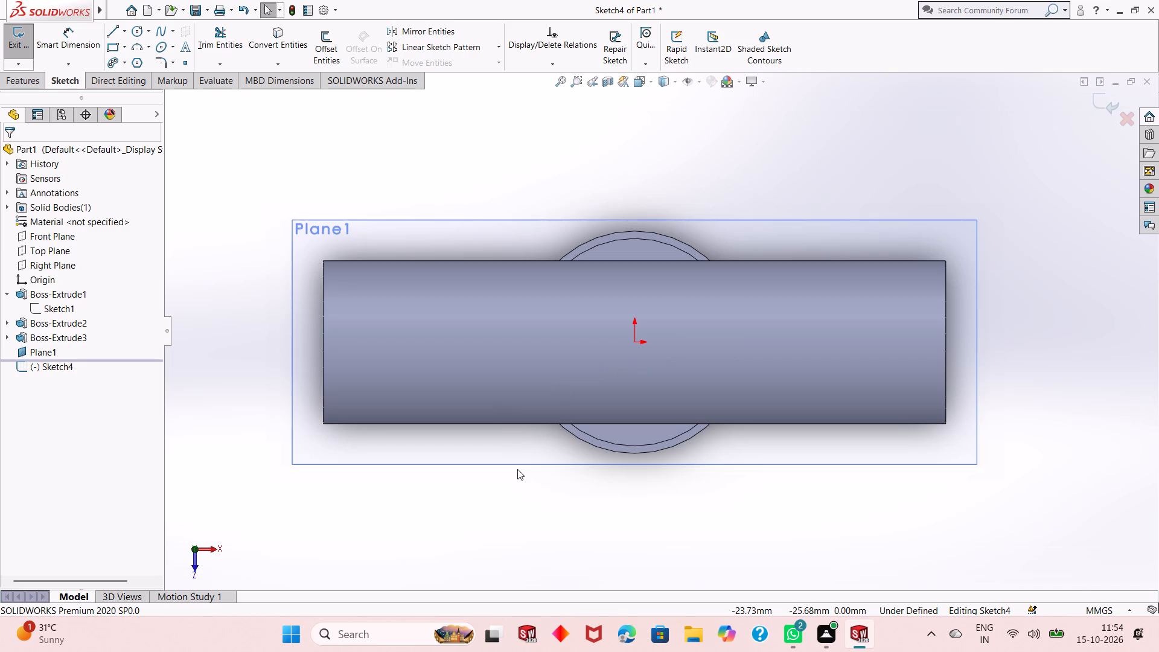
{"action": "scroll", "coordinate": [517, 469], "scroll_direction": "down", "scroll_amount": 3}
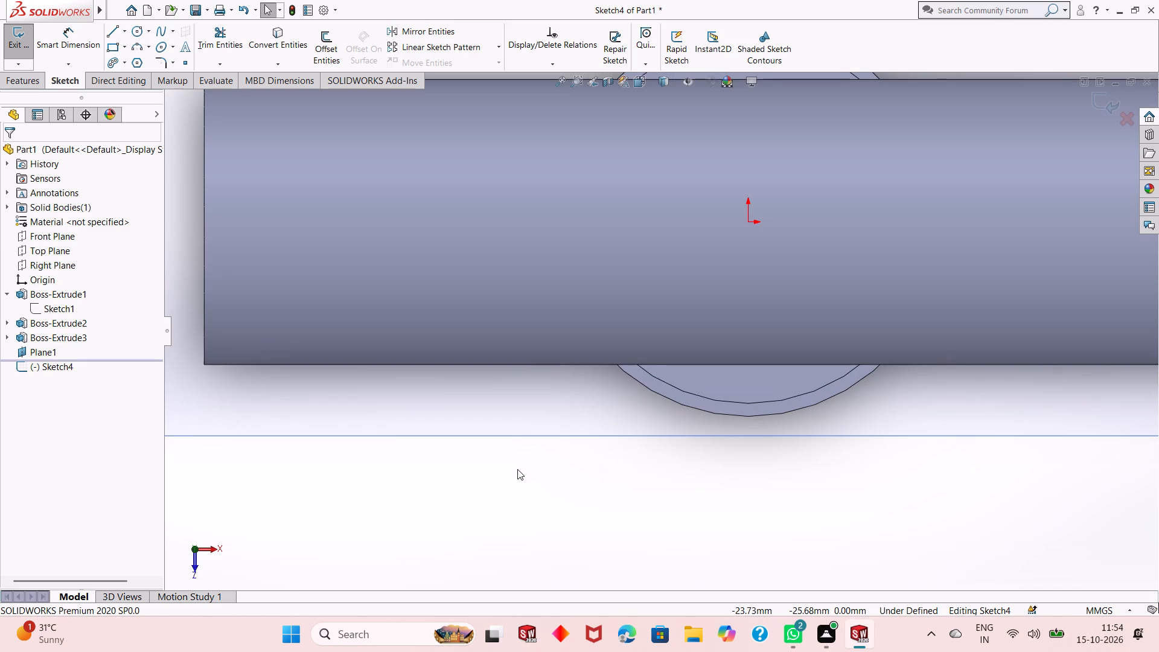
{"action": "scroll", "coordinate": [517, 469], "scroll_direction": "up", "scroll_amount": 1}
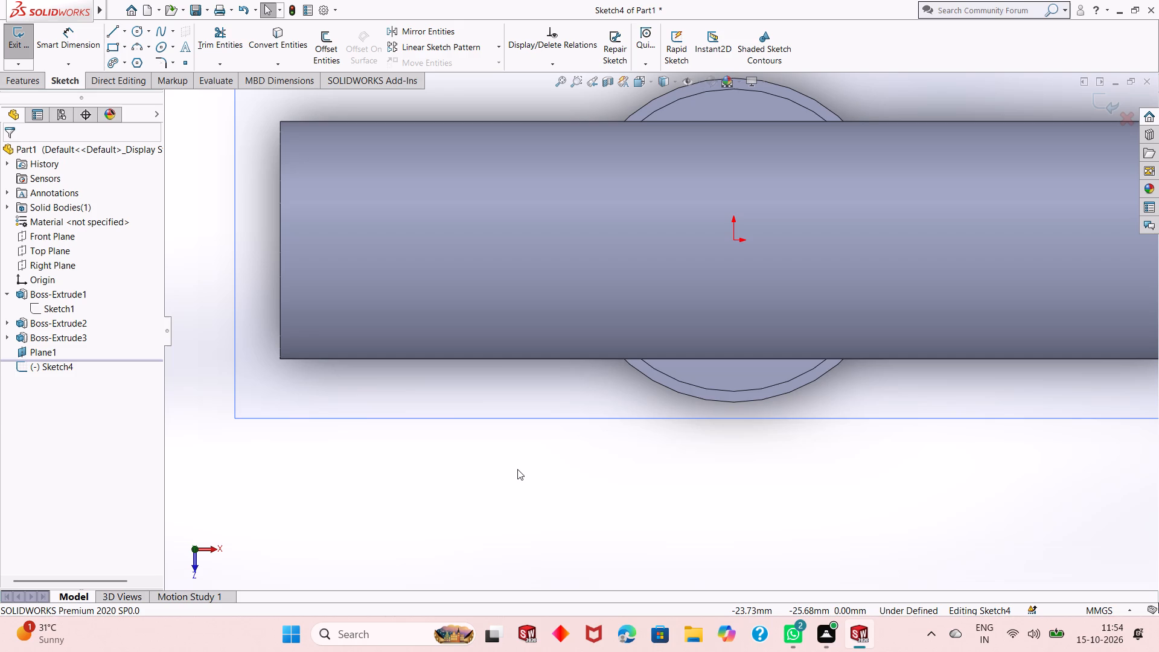
Sketch a circle about 72 mm in diameter on the offset plane, centred on the origin.
{"action": "scroll", "coordinate": [517, 469], "scroll_direction": "up", "scroll_amount": 1}
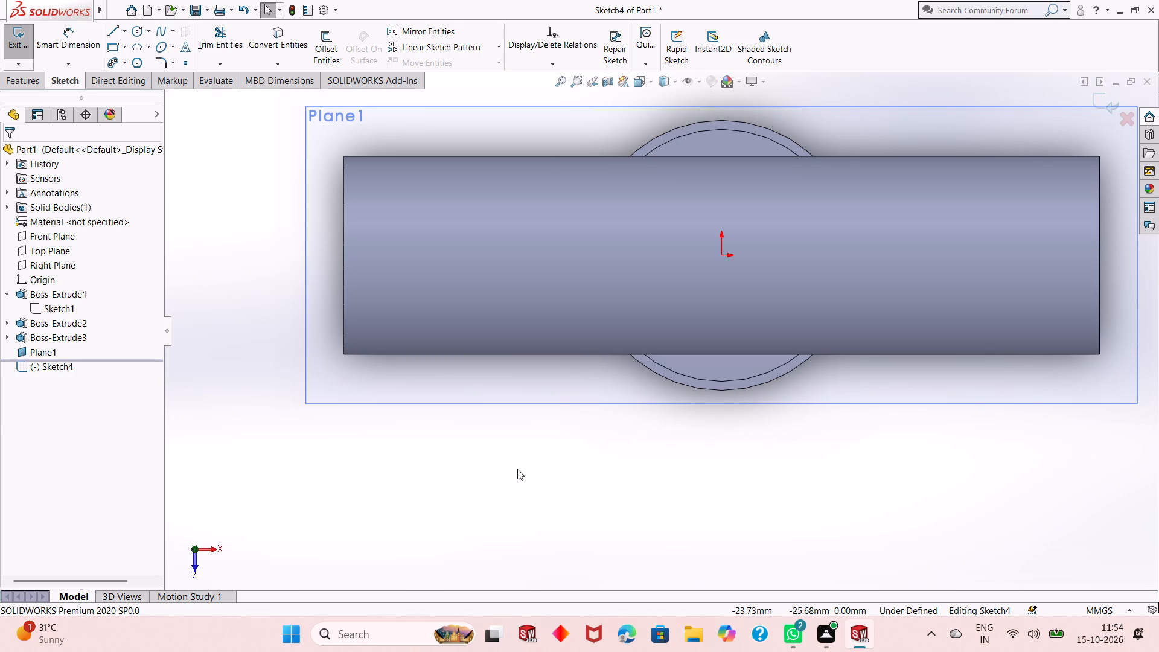
{"action": "scroll", "coordinate": [517, 469], "scroll_direction": "down", "scroll_amount": 1}
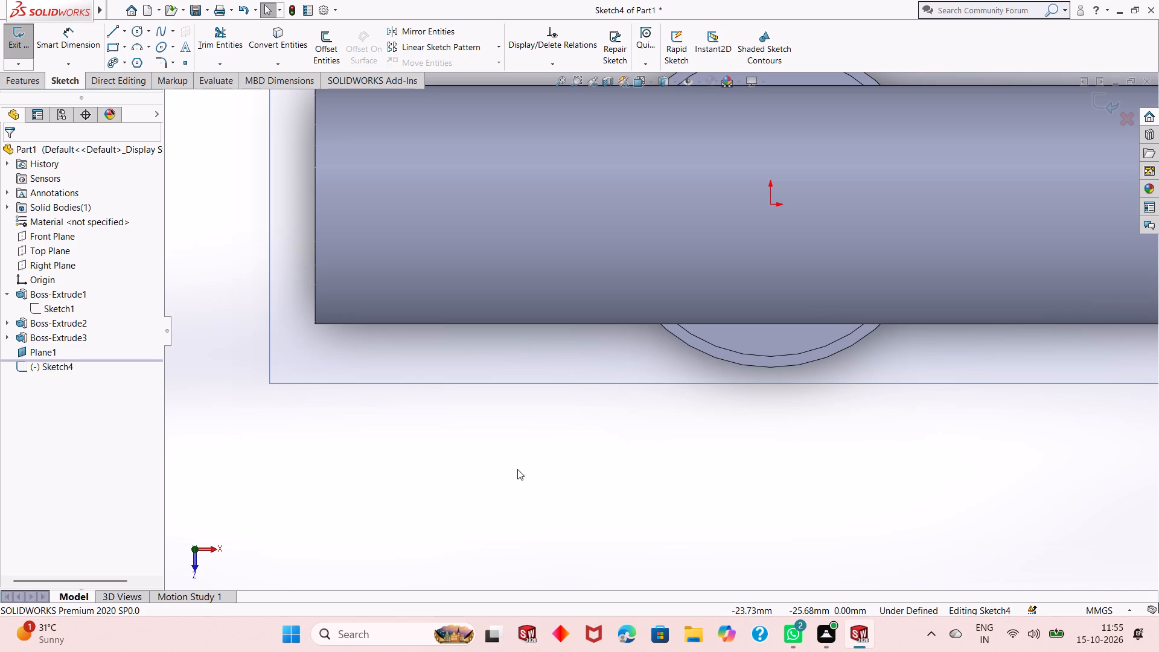
{"action": "scroll", "coordinate": [672, 488], "scroll_direction": "up", "scroll_amount": 2}
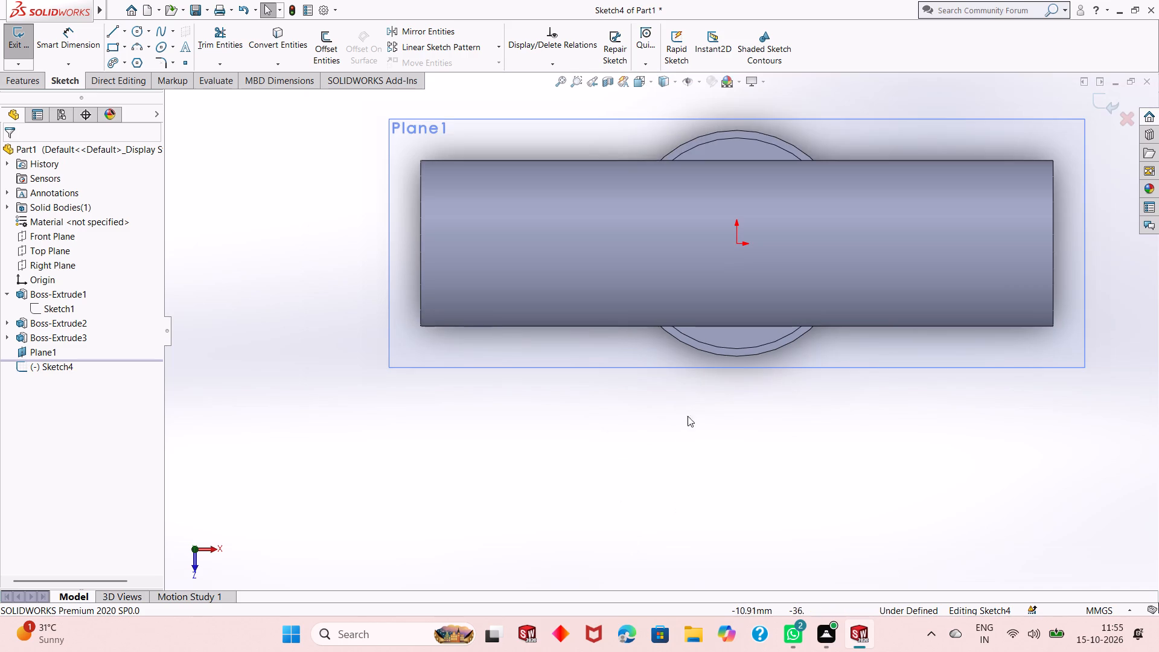
{"action": "middle_click_drag", "start_coordinate": [695, 400], "coordinate": [699, 308]}
{"action": "scroll", "coordinate": [699, 293], "scroll_direction": "up", "scroll_amount": 3}
{"action": "scroll", "coordinate": [728, 178], "scroll_direction": "down", "scroll_amount": 2}
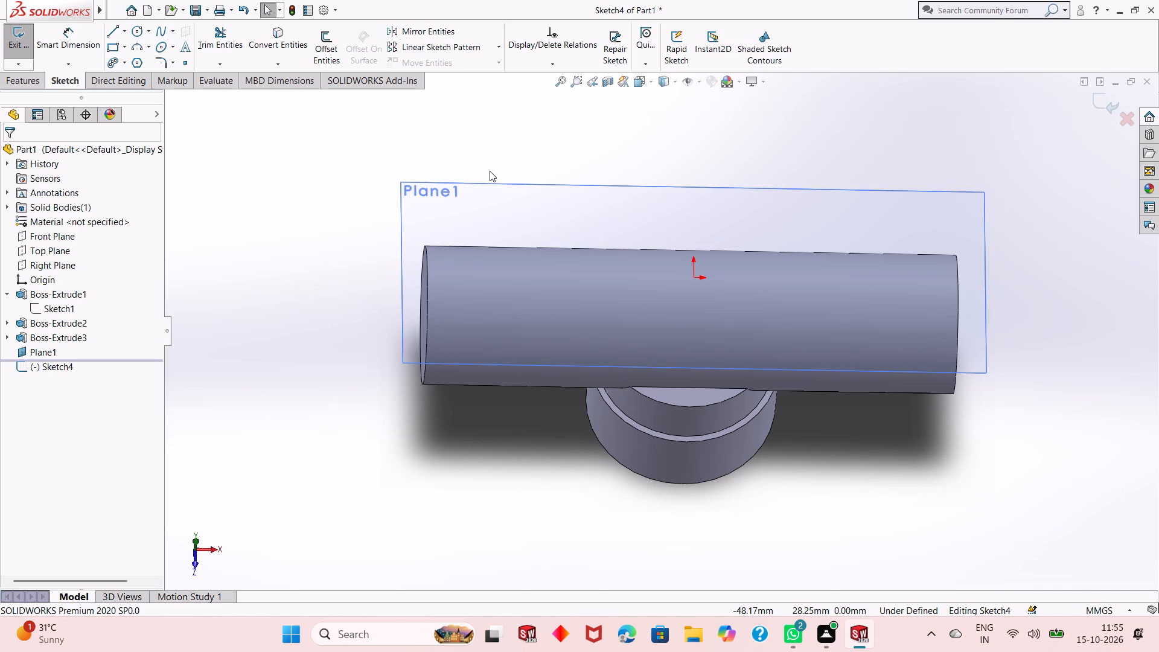
{"action": "key", "text": "ctrl+8"}
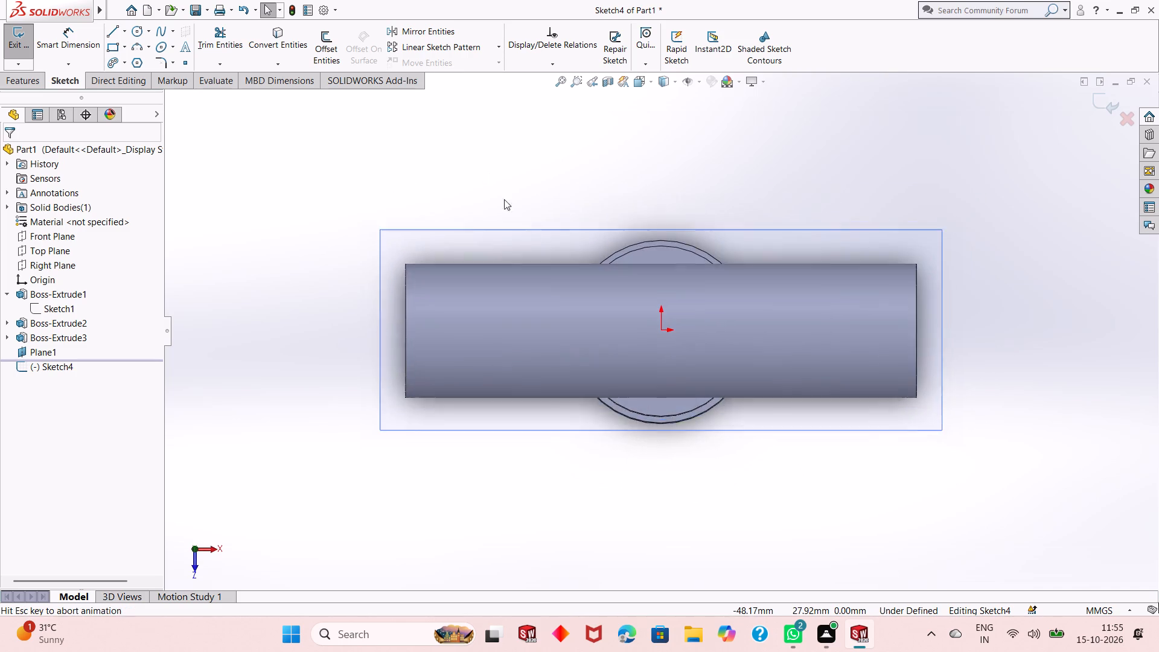
{"action": "scroll", "coordinate": [566, 237], "scroll_direction": "up", "scroll_amount": 1}
{"action": "left_click", "coordinate": [138, 38]}
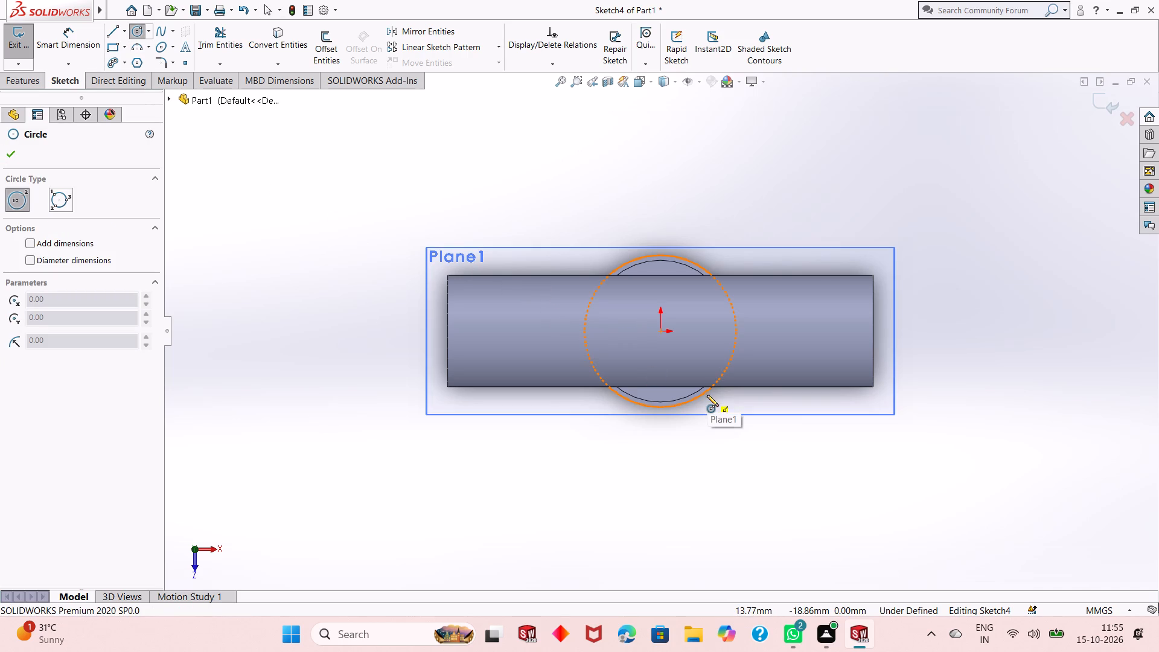
{"action": "left_click", "coordinate": [662, 332]}
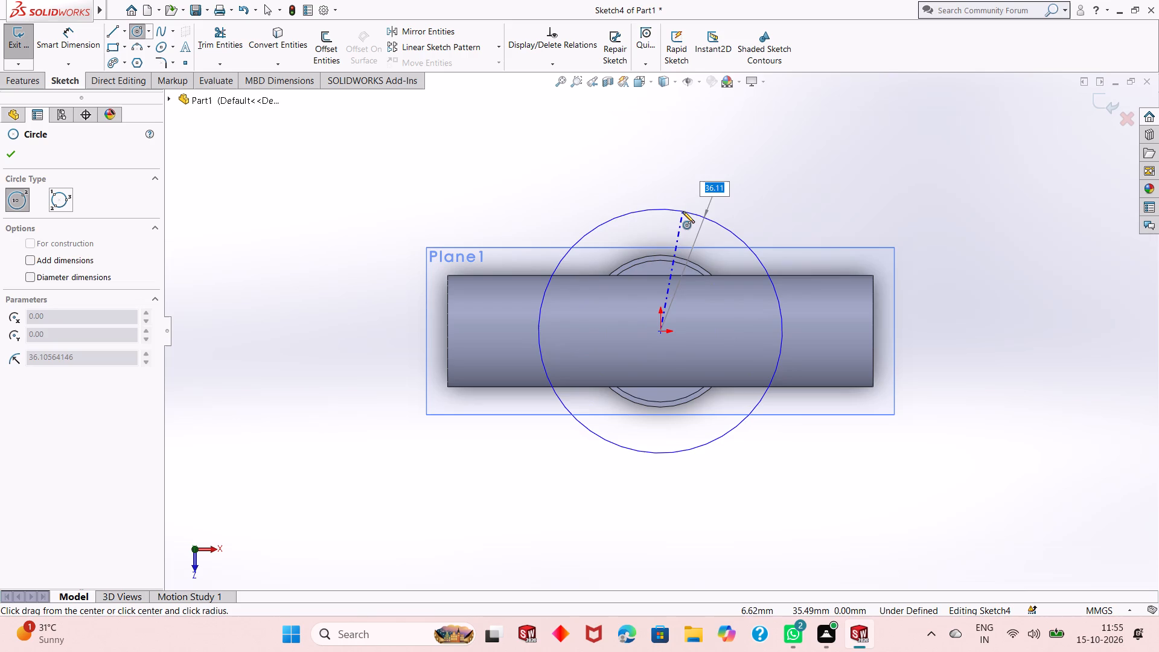
{"action": "left_click", "coordinate": [683, 211]}
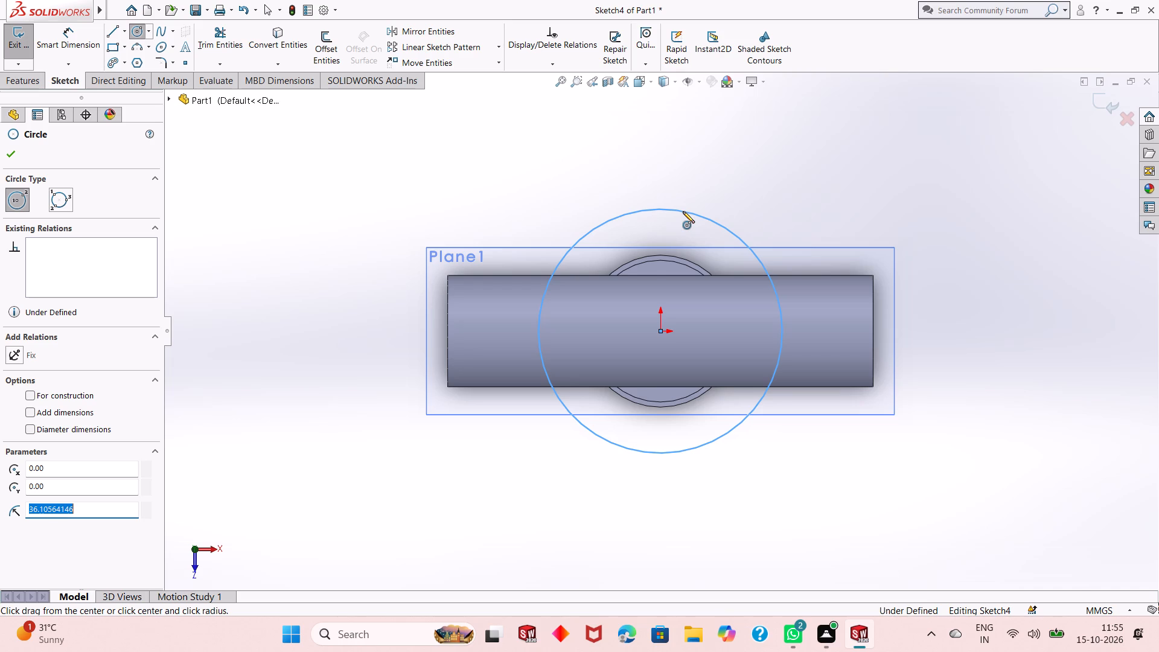
Dimension the circle's diameter to 60 mm.
{"action": "scroll", "coordinate": [683, 211], "scroll_direction": "up", "scroll_amount": 1}
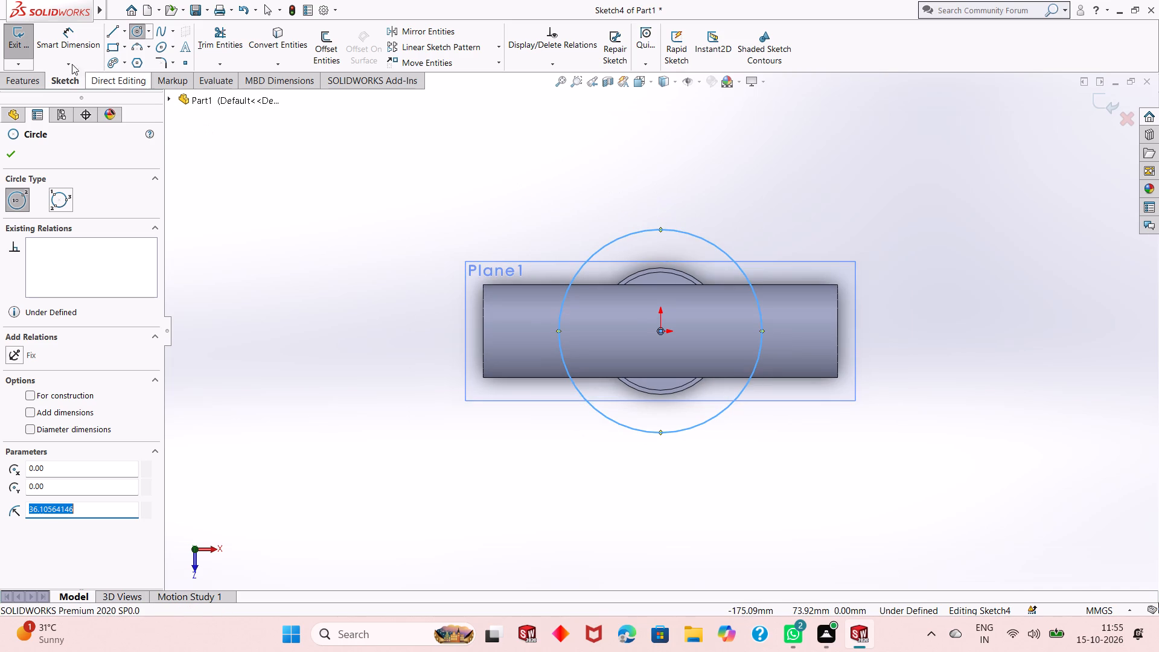
{"action": "left_click", "coordinate": [60, 54]}
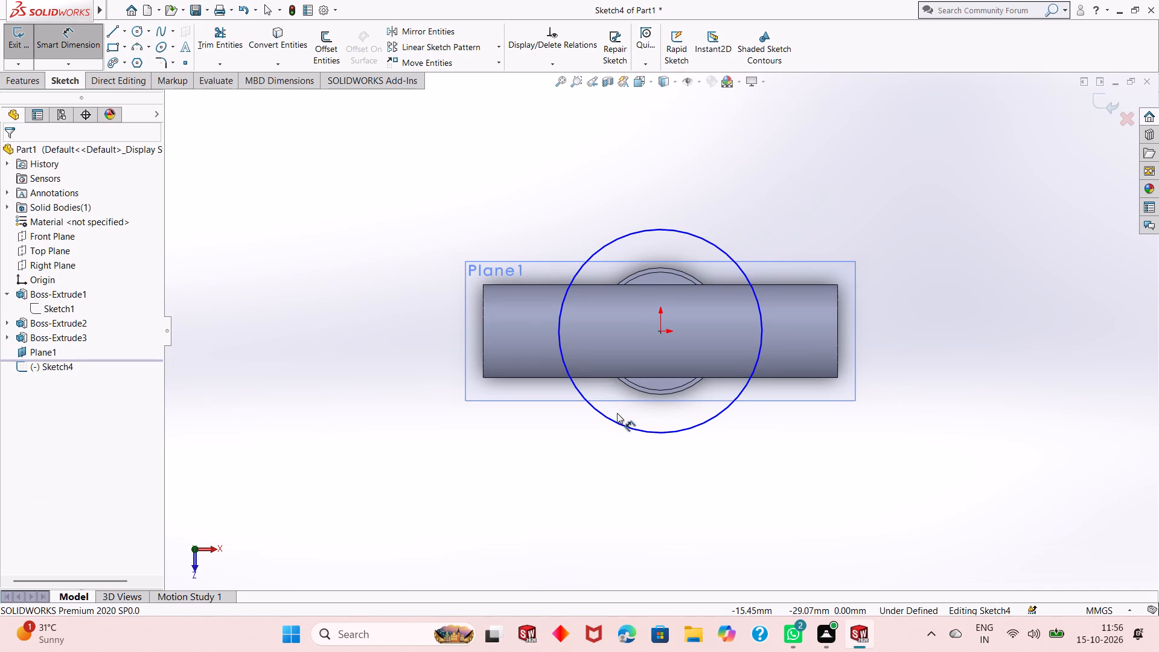
{"action": "left_click", "coordinate": [618, 421]}
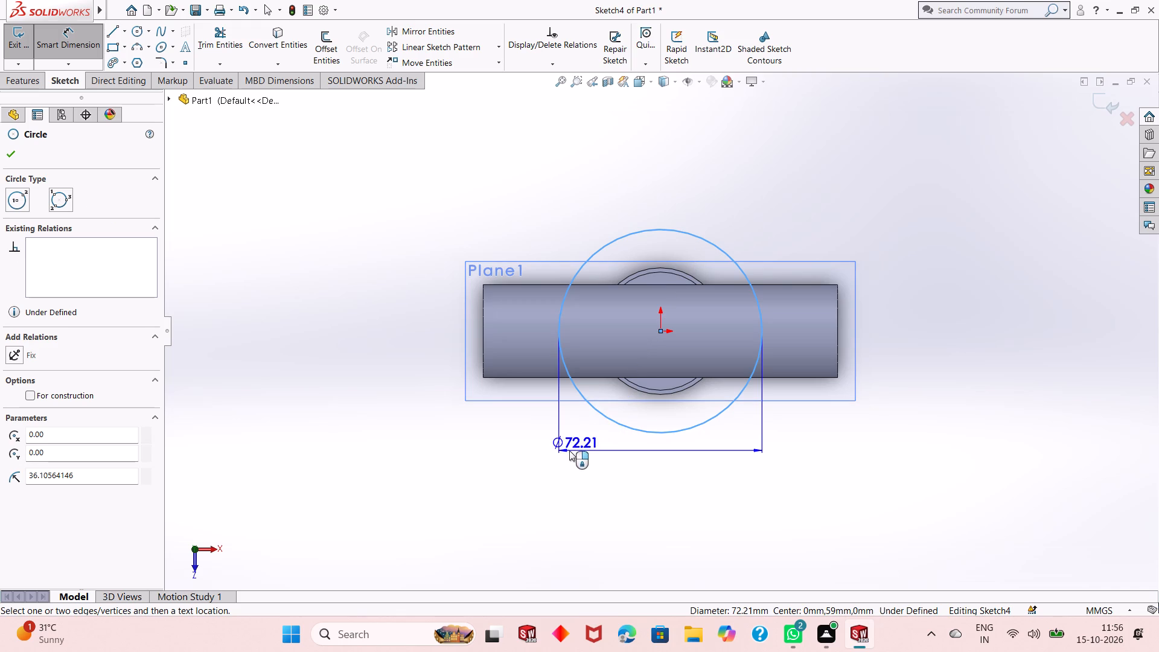
{"action": "left_click", "coordinate": [561, 455]}
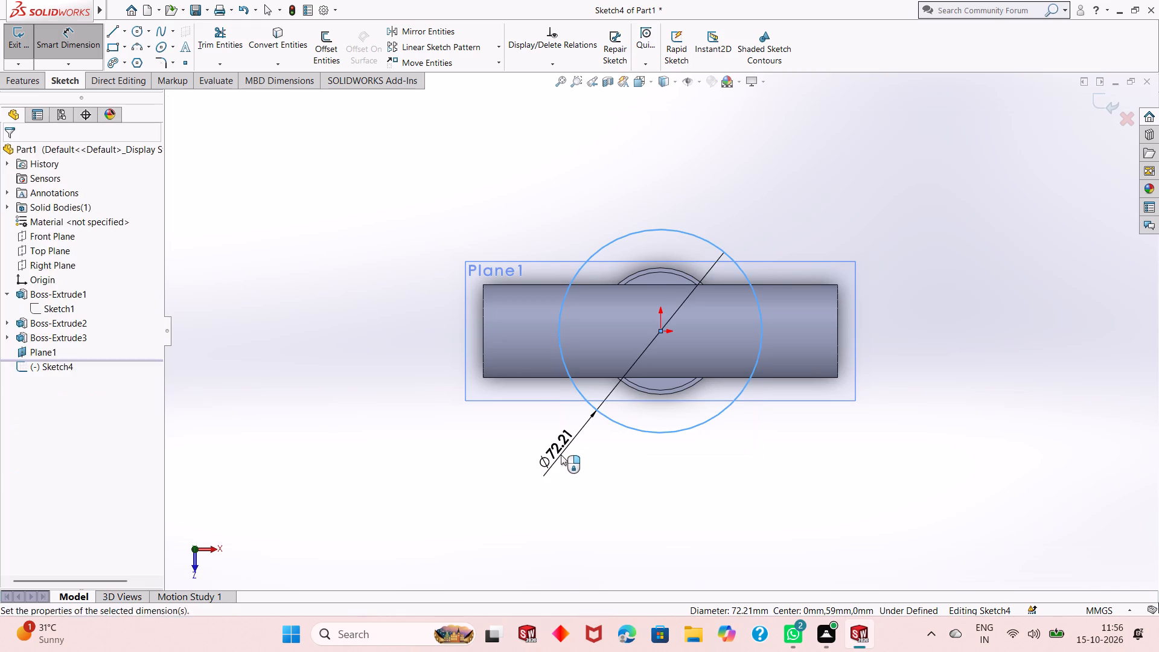
{"action": "type", "text": "60"}
{"action": "key", "text": "Return"}
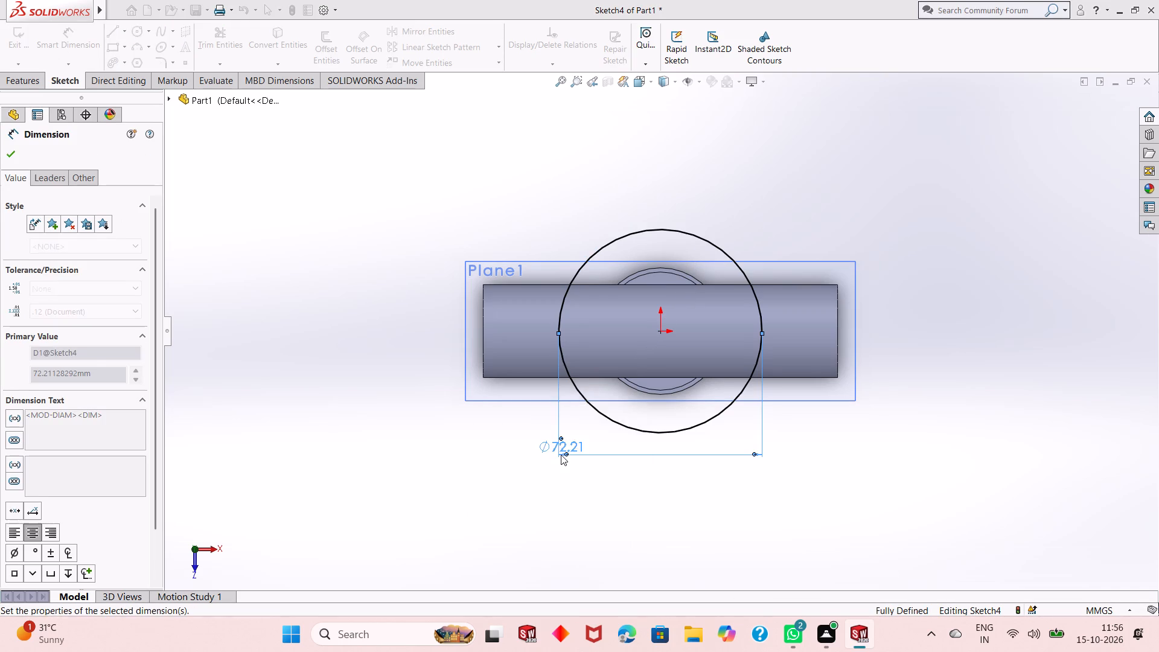
{"action": "left_click", "coordinate": [11, 150]}
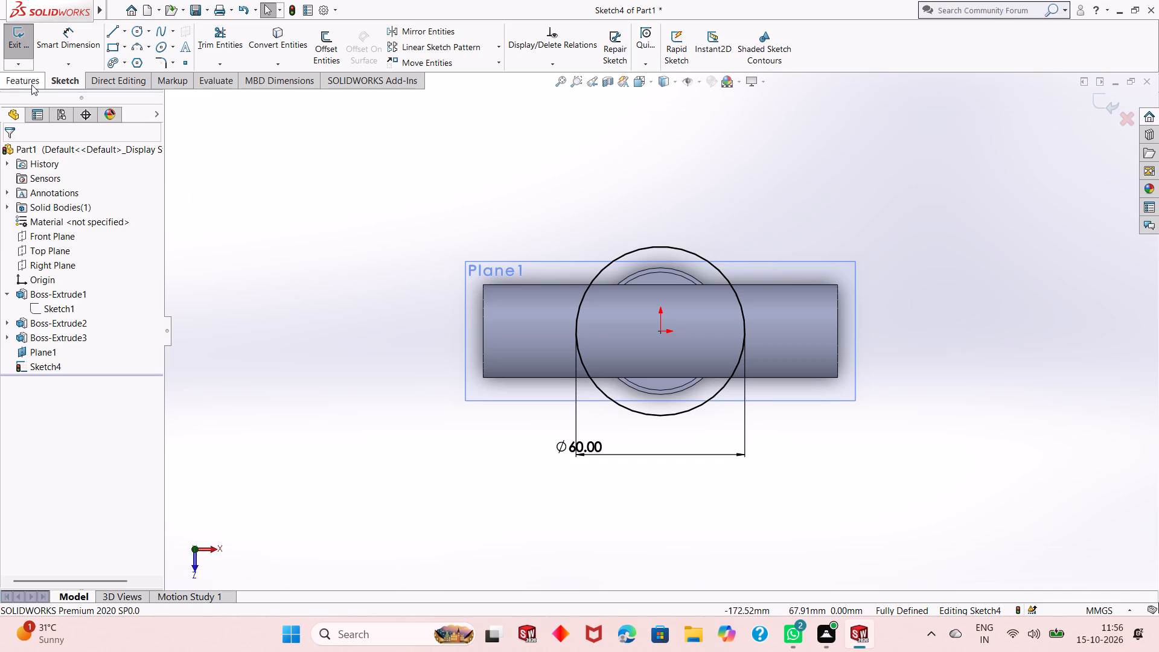
Start a boss extrusion of the 60 mm circle, reversed to run downward toward the horizontal cylinder.
{"action": "left_click", "coordinate": [31, 83]}
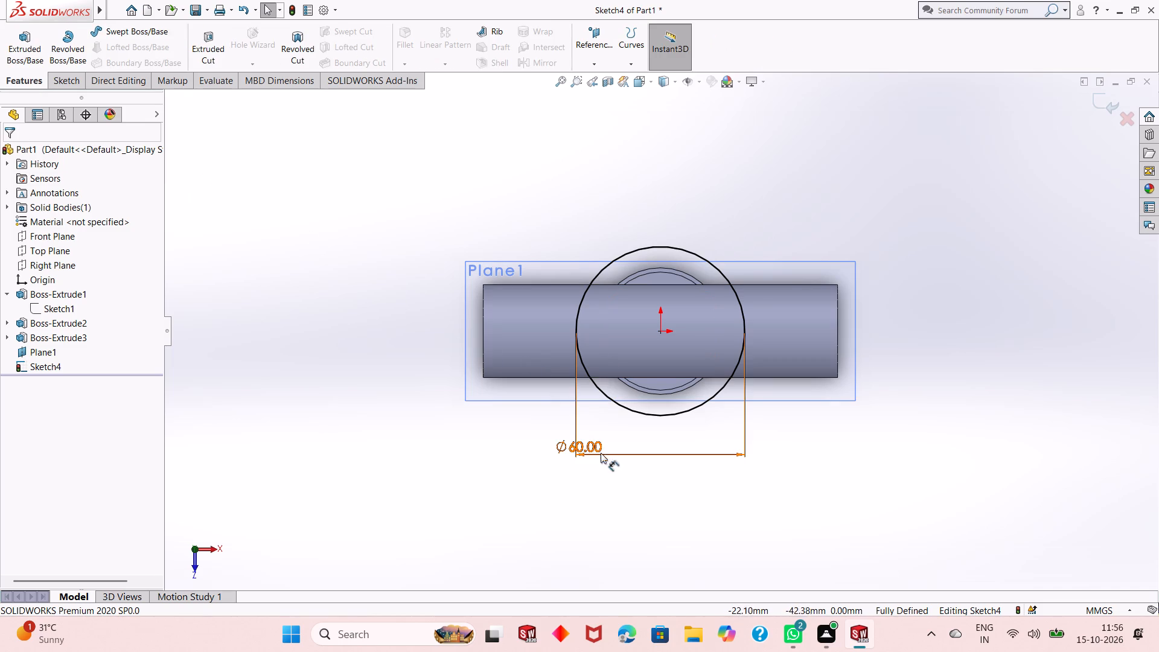
{"action": "middle_click_drag", "start_coordinate": [628, 468], "coordinate": [636, 186]}
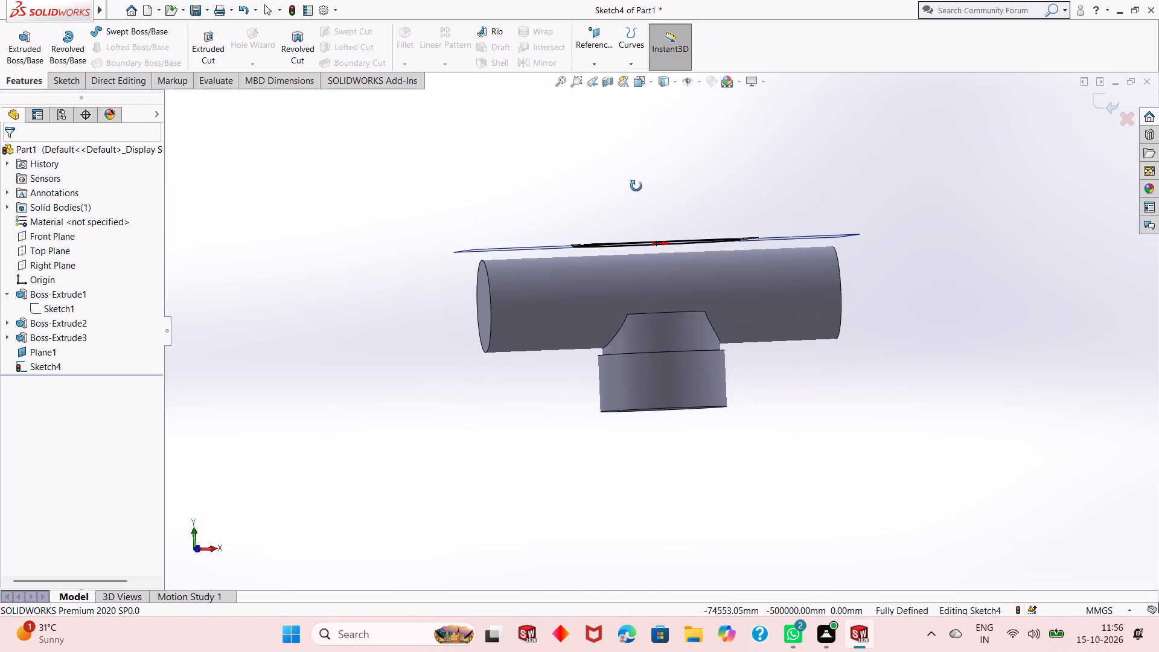
{"action": "middle_click_drag", "start_coordinate": [636, 186], "coordinate": [631, 258]}
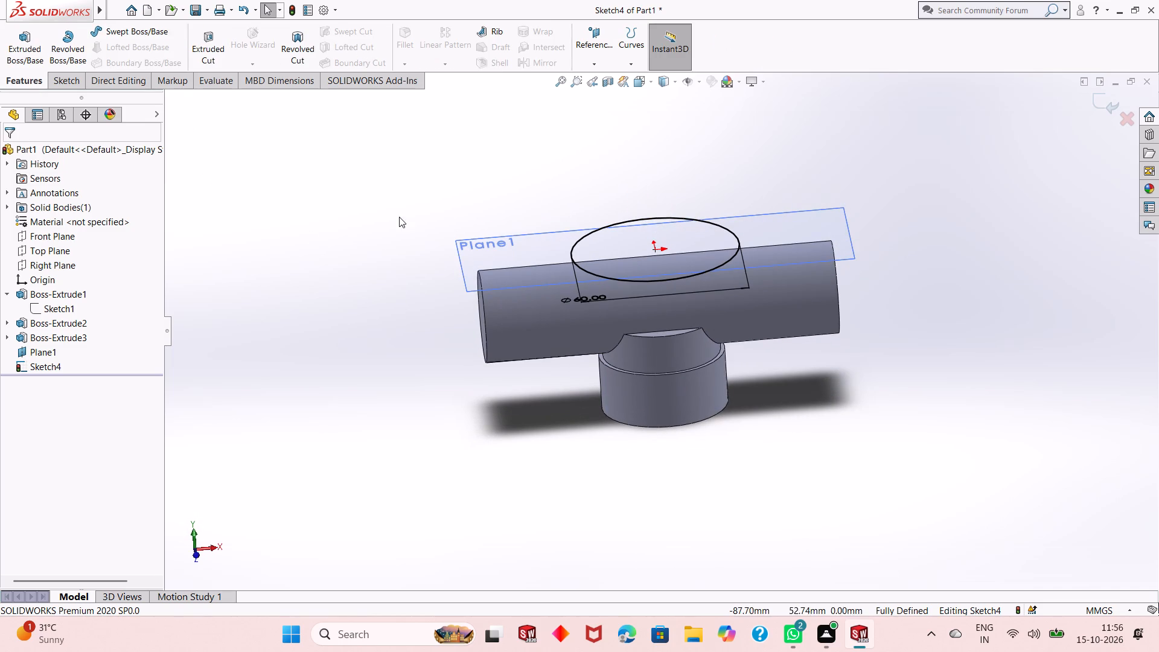
{"action": "left_click", "coordinate": [24, 56]}
{"action": "middle_click_drag", "start_coordinate": [543, 405], "coordinate": [552, 372]}
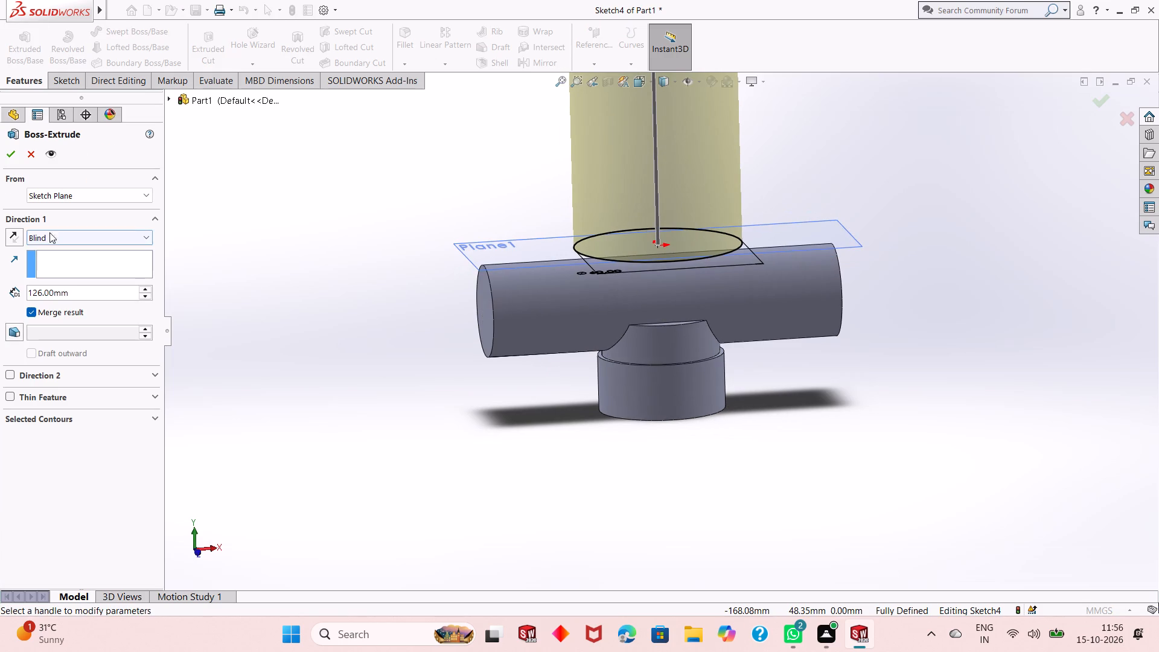
{"action": "left_click", "coordinate": [11, 233]}
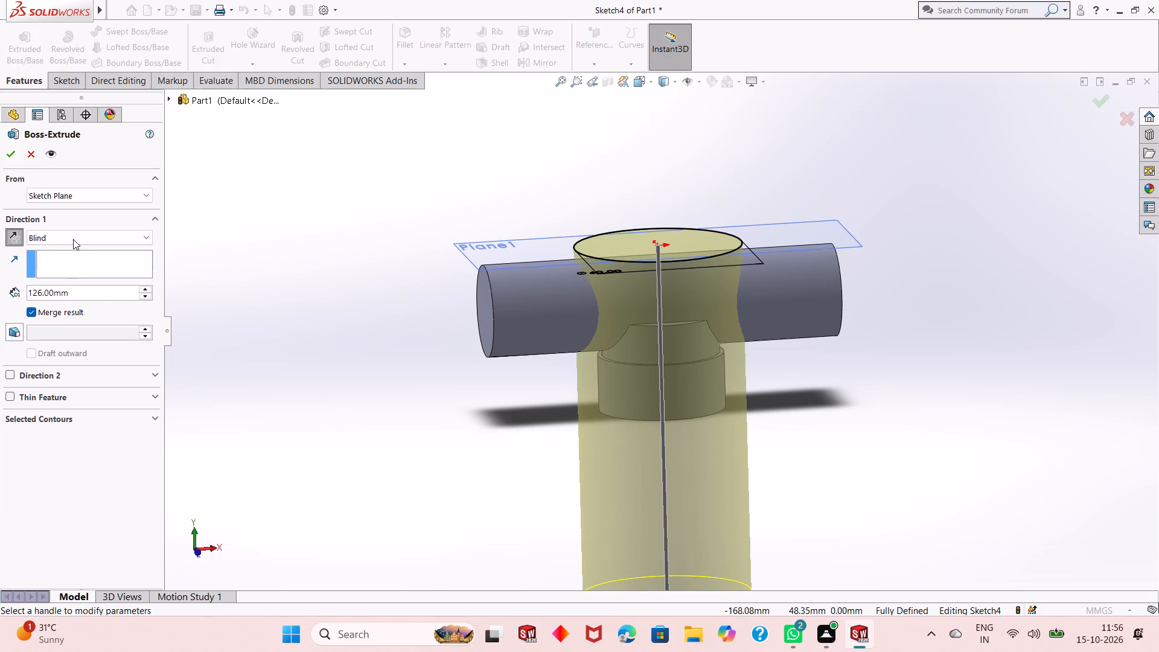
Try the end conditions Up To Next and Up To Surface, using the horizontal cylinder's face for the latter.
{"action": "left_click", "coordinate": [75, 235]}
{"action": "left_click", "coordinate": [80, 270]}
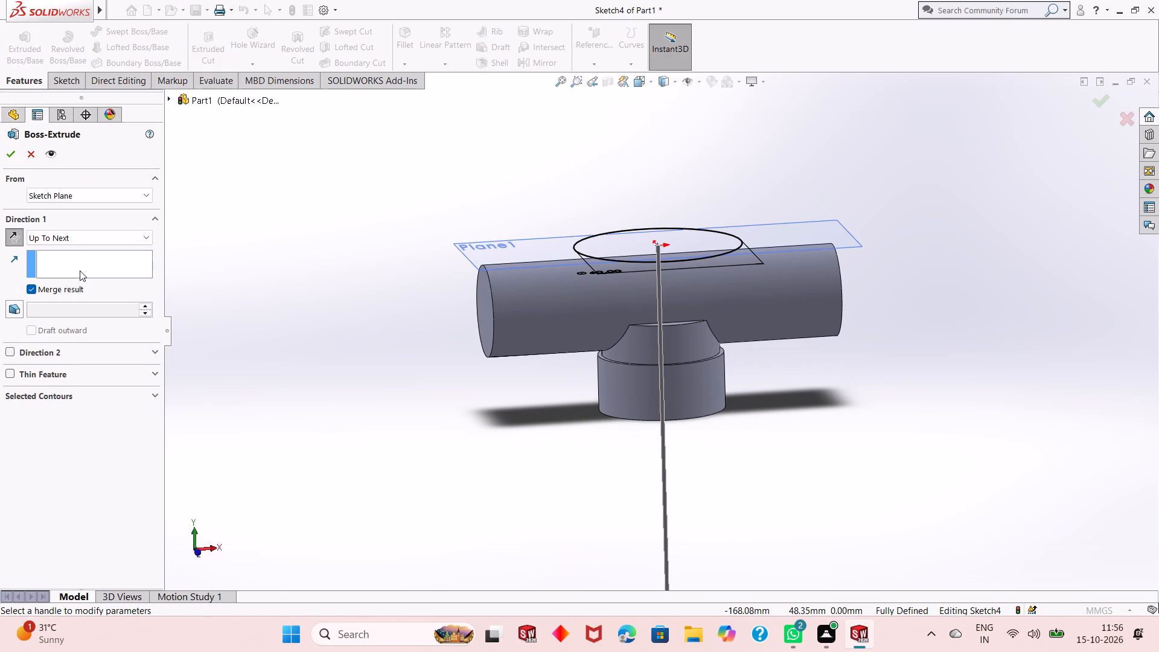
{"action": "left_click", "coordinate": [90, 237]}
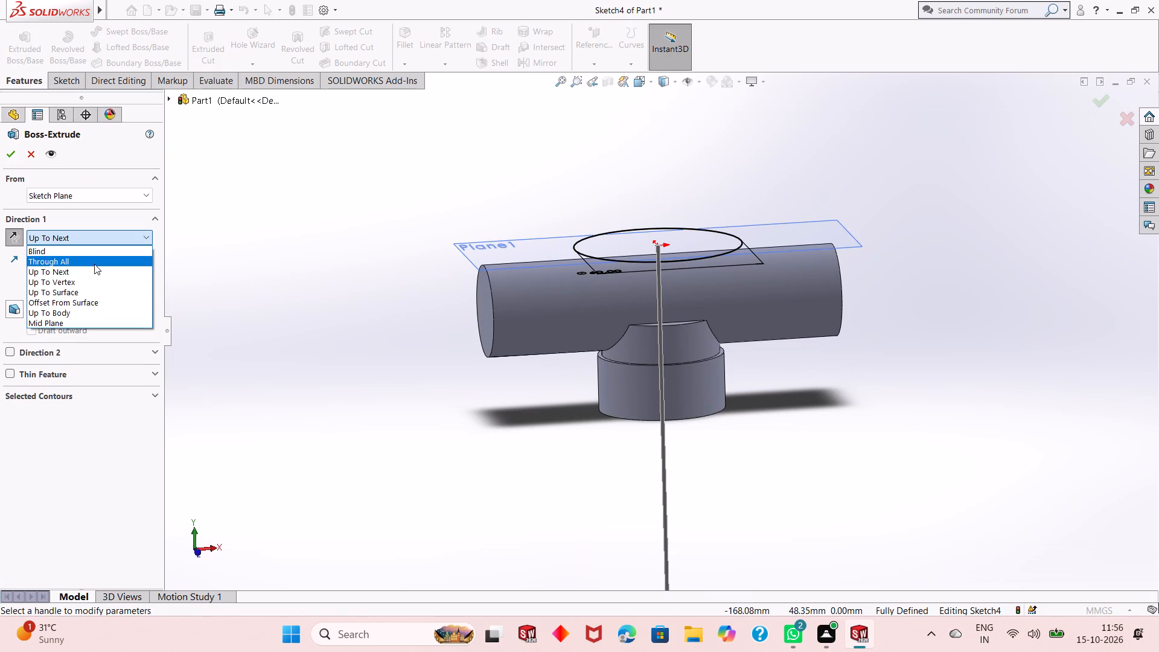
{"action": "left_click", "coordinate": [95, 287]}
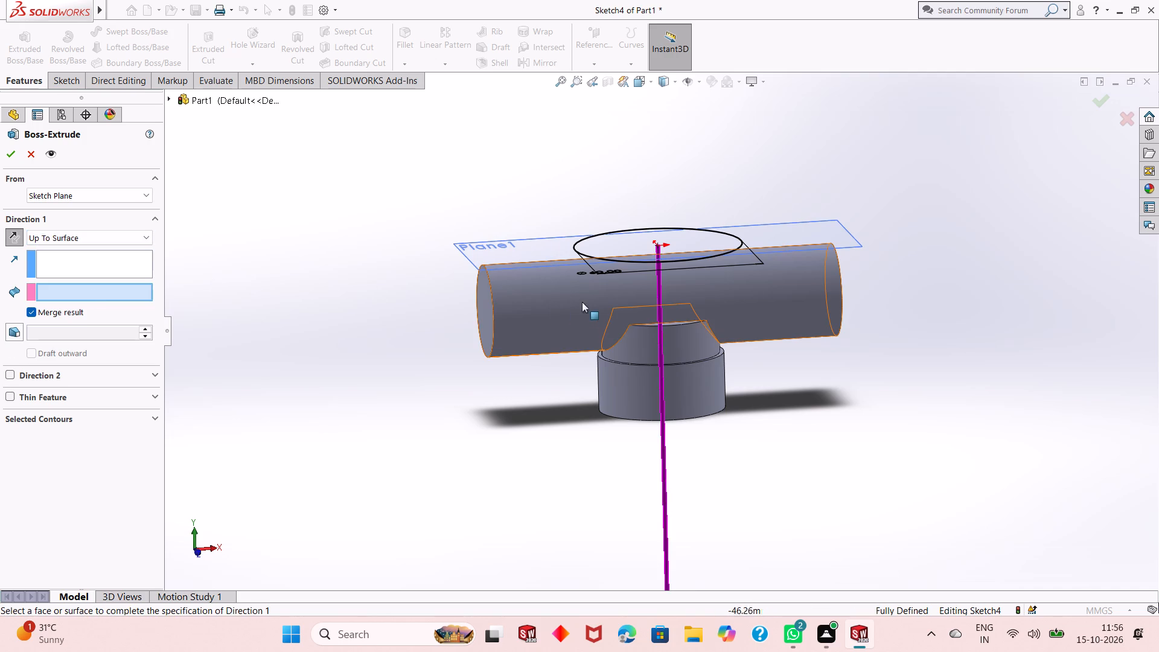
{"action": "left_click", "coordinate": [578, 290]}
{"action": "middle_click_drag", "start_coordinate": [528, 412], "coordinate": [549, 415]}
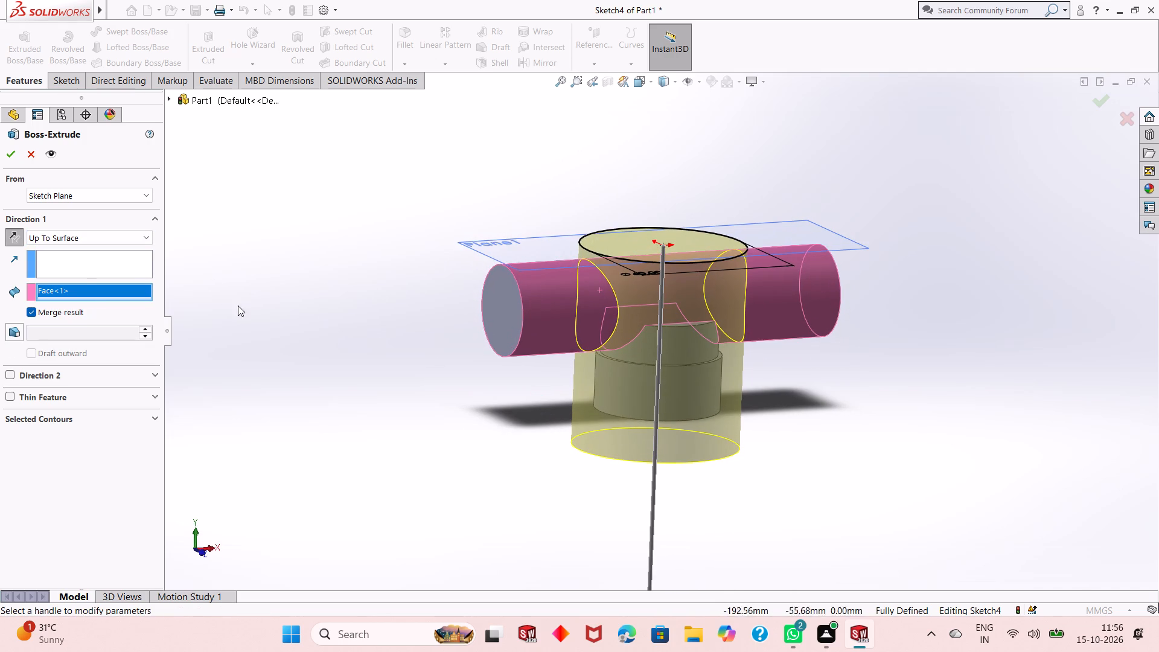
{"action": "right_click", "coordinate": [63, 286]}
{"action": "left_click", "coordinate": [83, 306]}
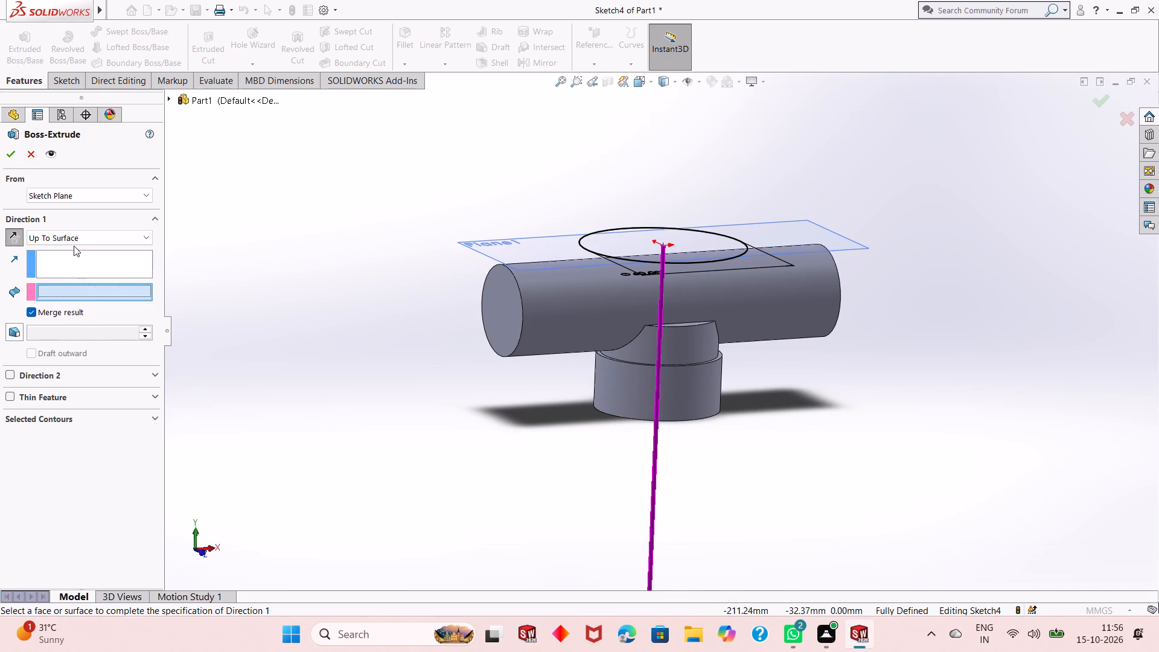
Complete the downward extrusion as a merged Blind boss with a depth of 14 mm.
{"action": "left_click", "coordinate": [78, 235]}
{"action": "left_click", "coordinate": [83, 252]}
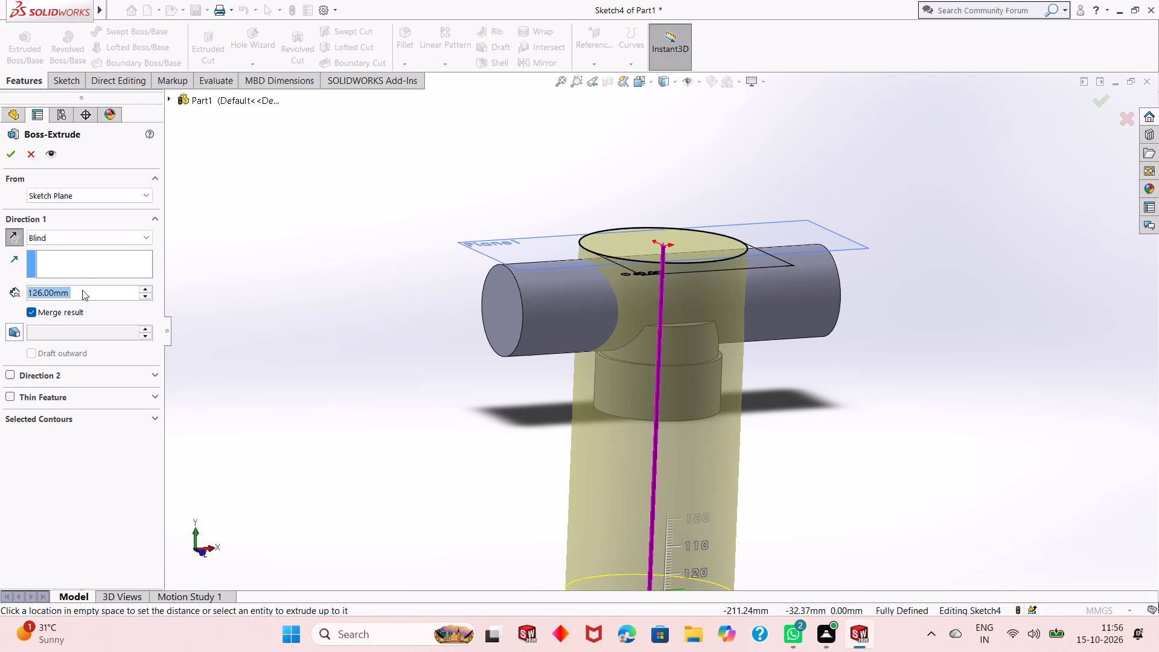
{"action": "type", "text": "14"}
{"action": "key", "text": "Return"}
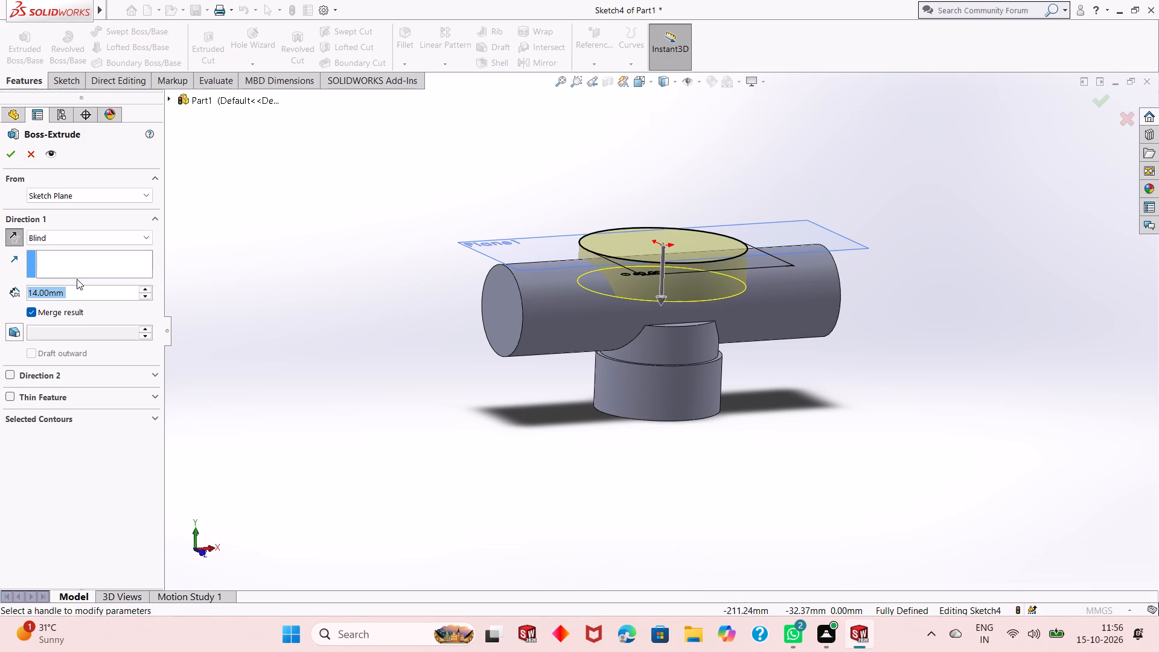
{"action": "left_click", "coordinate": [6, 158]}
{"action": "left_click", "coordinate": [384, 309]}
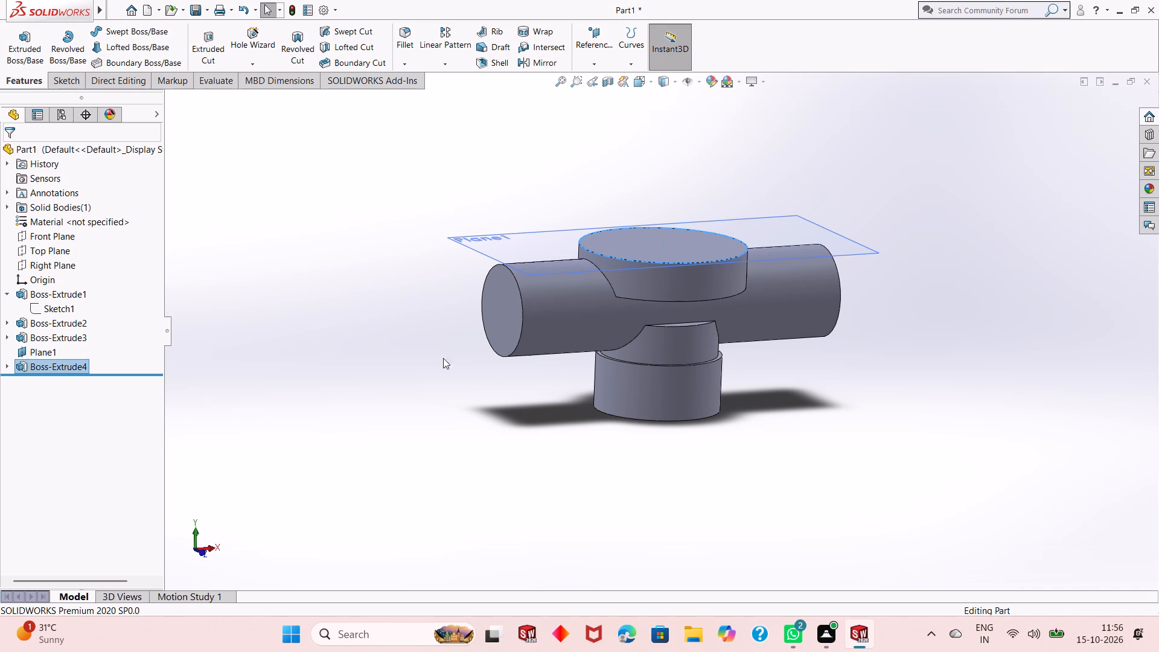
{"action": "left_click", "coordinate": [609, 418]}
Start a new sketch on the offset plane at the top of the 60 mm boss and view it face-on.
{"action": "middle_click_drag", "start_coordinate": [647, 449], "coordinate": [642, 407]}
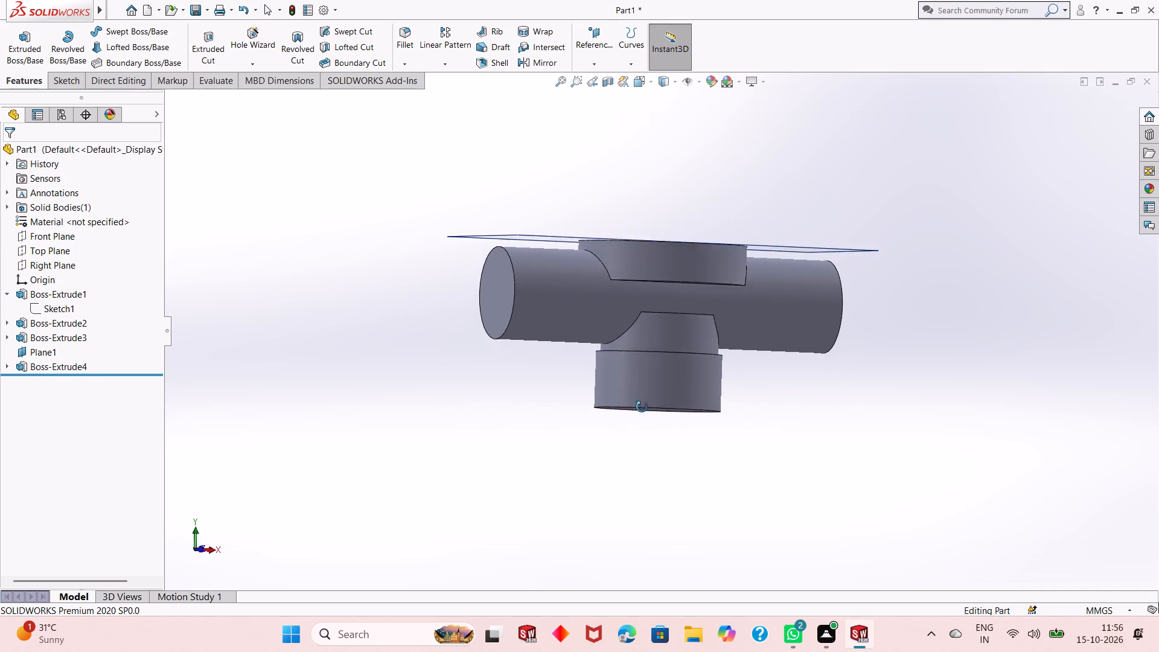
{"action": "middle_click_drag", "start_coordinate": [642, 407], "coordinate": [653, 393]}
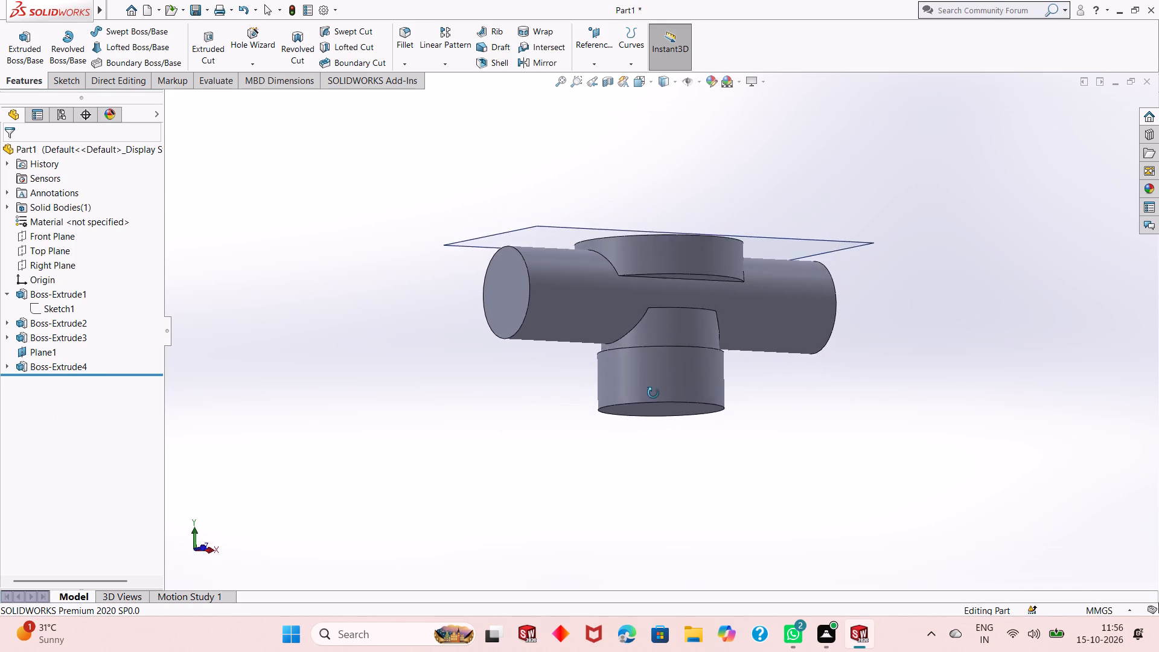
{"action": "middle_click_drag", "start_coordinate": [653, 393], "coordinate": [651, 427]}
{"action": "middle_click_drag", "start_coordinate": [680, 373], "coordinate": [681, 444]}
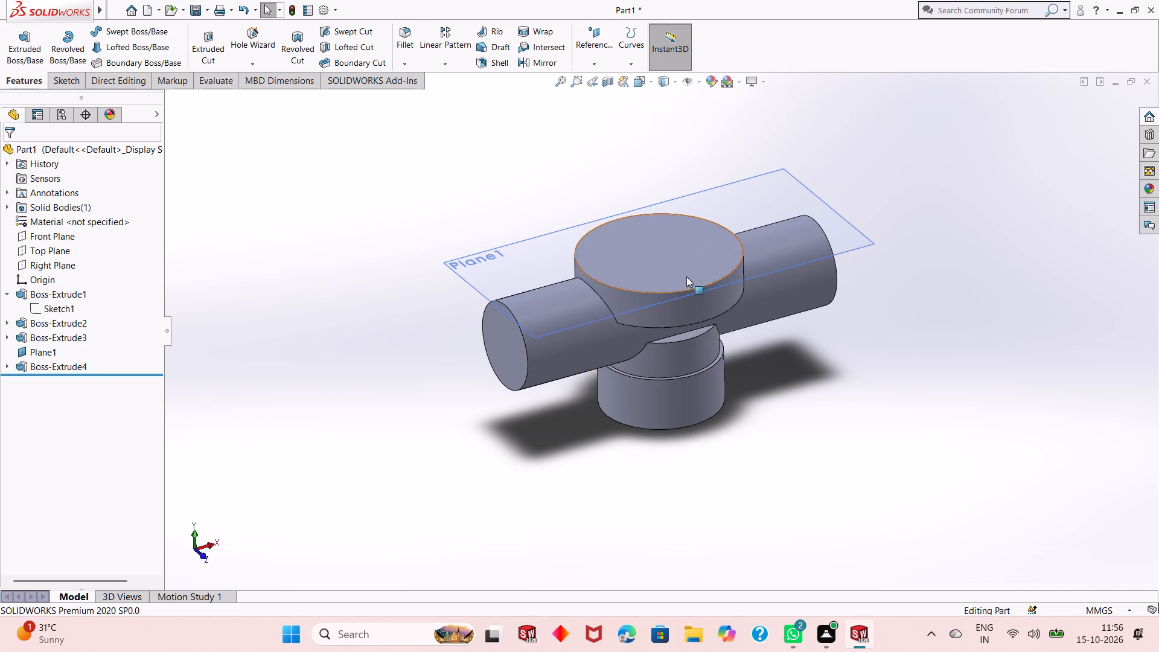
{"action": "middle_click_drag", "start_coordinate": [748, 403], "coordinate": [742, 369]}
{"action": "left_click", "coordinate": [761, 202]}
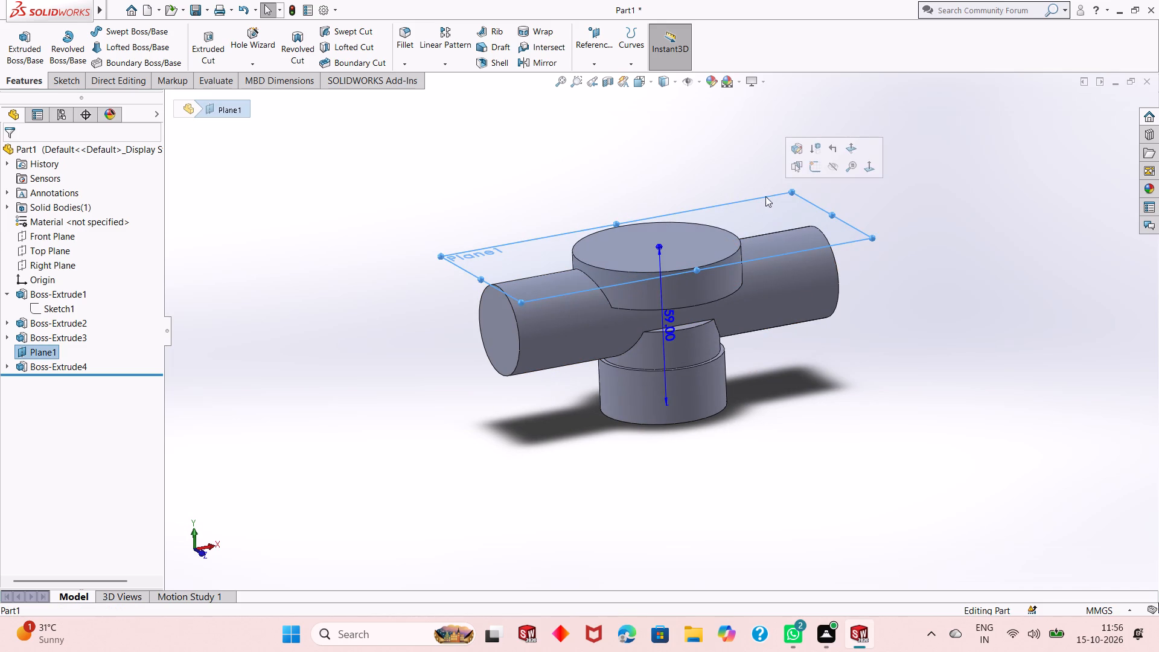
{"action": "left_click", "coordinate": [817, 174]}
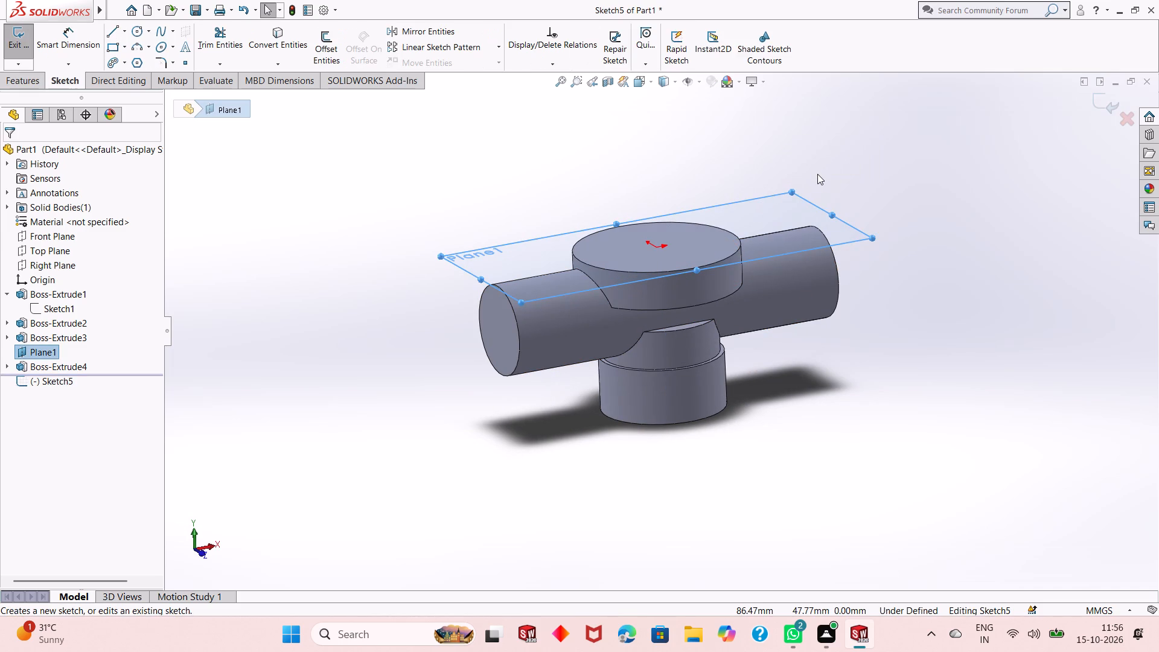
{"action": "key", "text": "ctrl+8"}
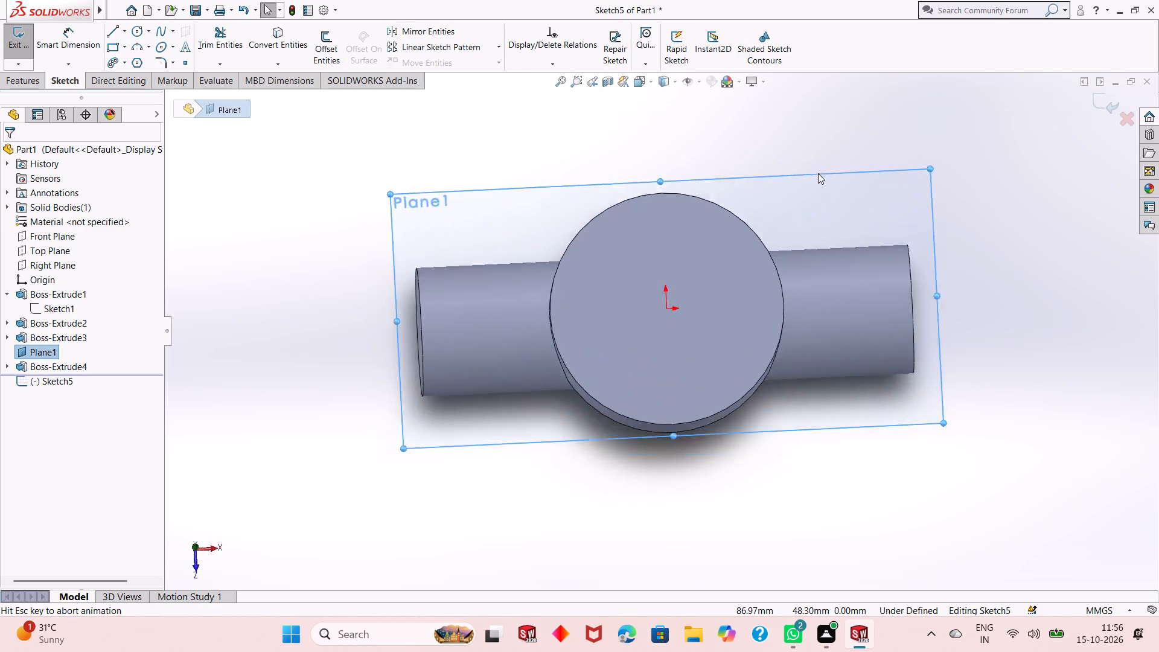
{"action": "scroll", "coordinate": [683, 317], "scroll_direction": "up", "scroll_amount": 2}
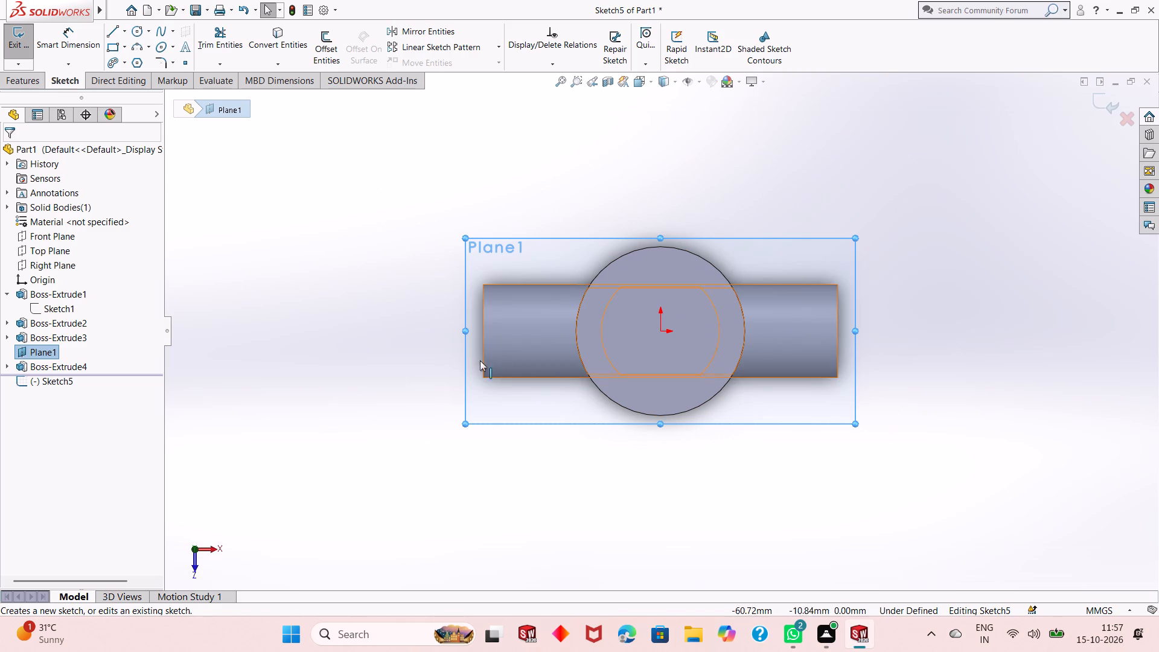
{"action": "left_click", "coordinate": [333, 320]}
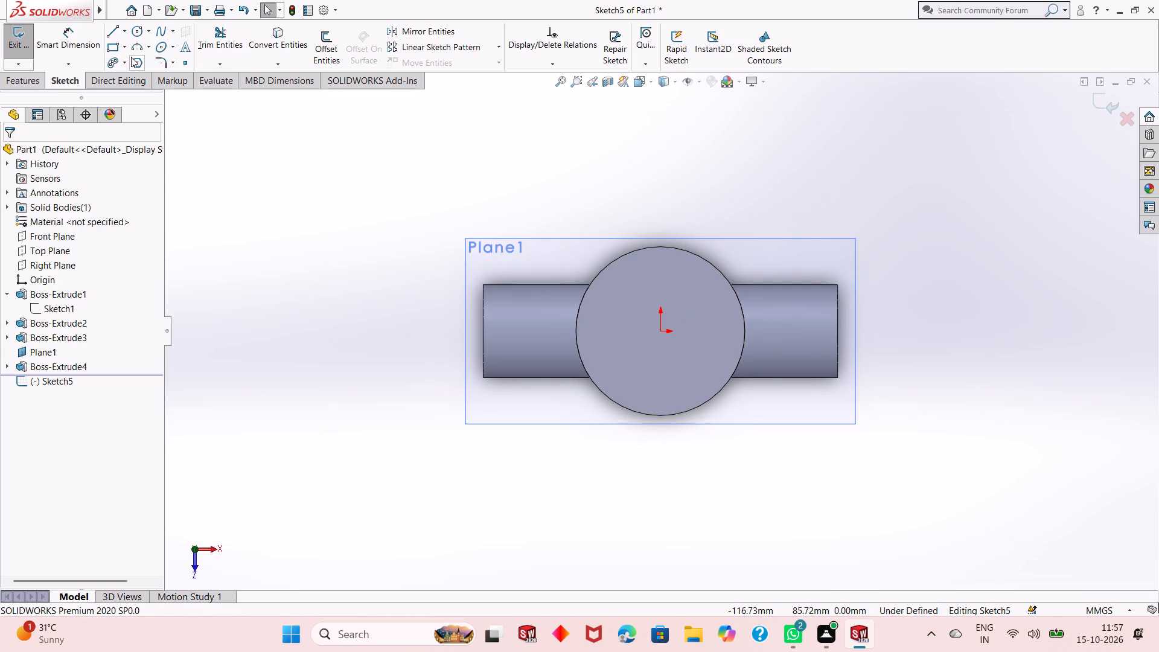
Sketch a center rectangle about 91 by 83 mm, centred on the origin around the round boss.
{"action": "left_click", "coordinate": [123, 46]}
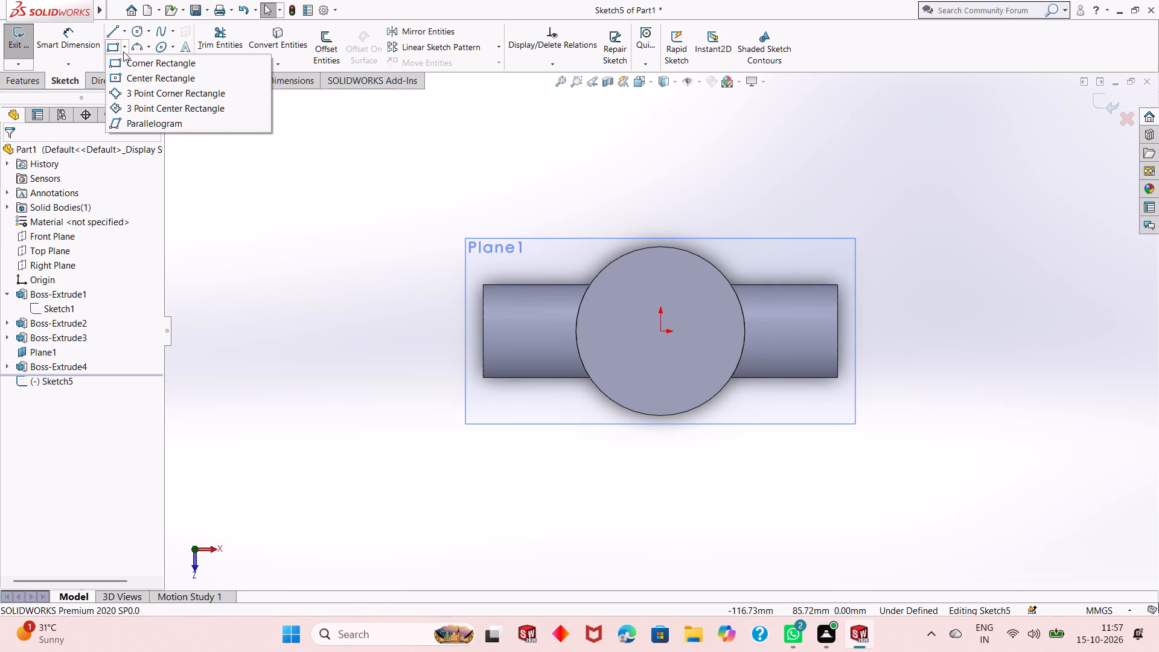
{"action": "left_click", "coordinate": [122, 80]}
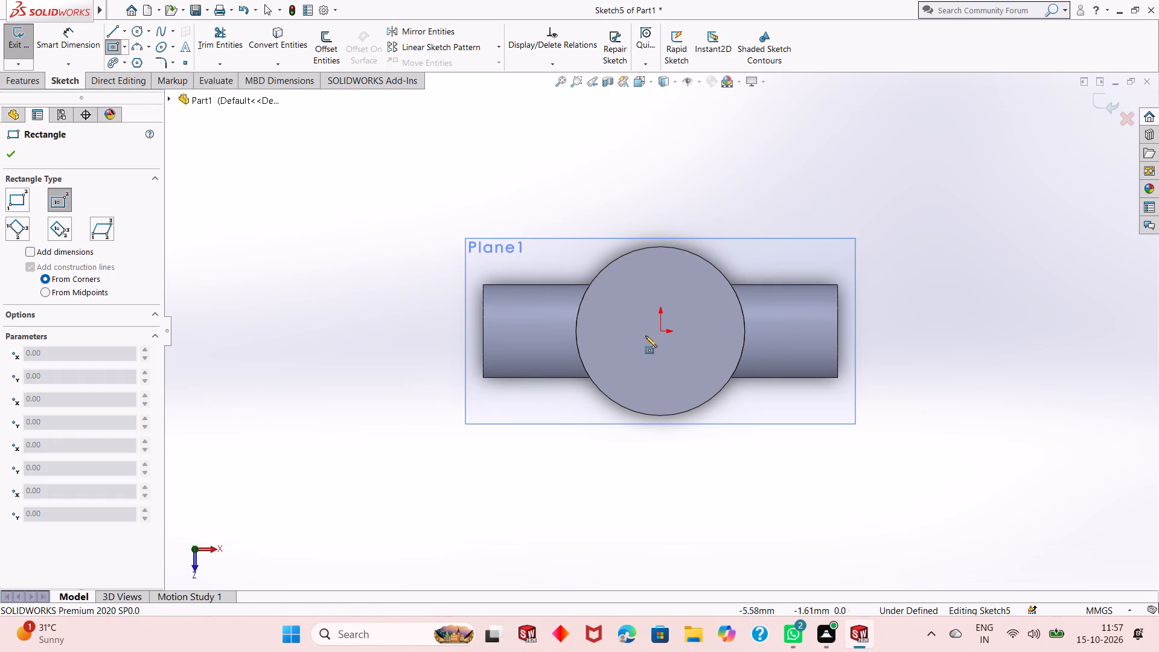
{"action": "left_click", "coordinate": [662, 328]}
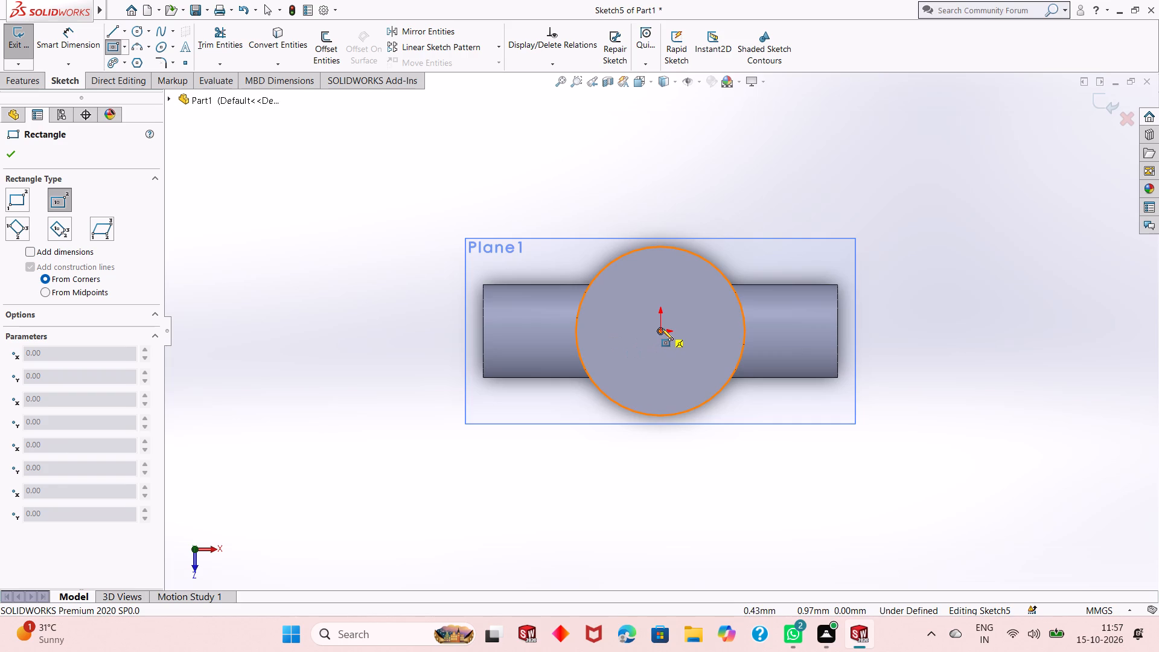
{"action": "left_click", "coordinate": [788, 215]}
{"action": "right_click", "coordinate": [809, 196]}
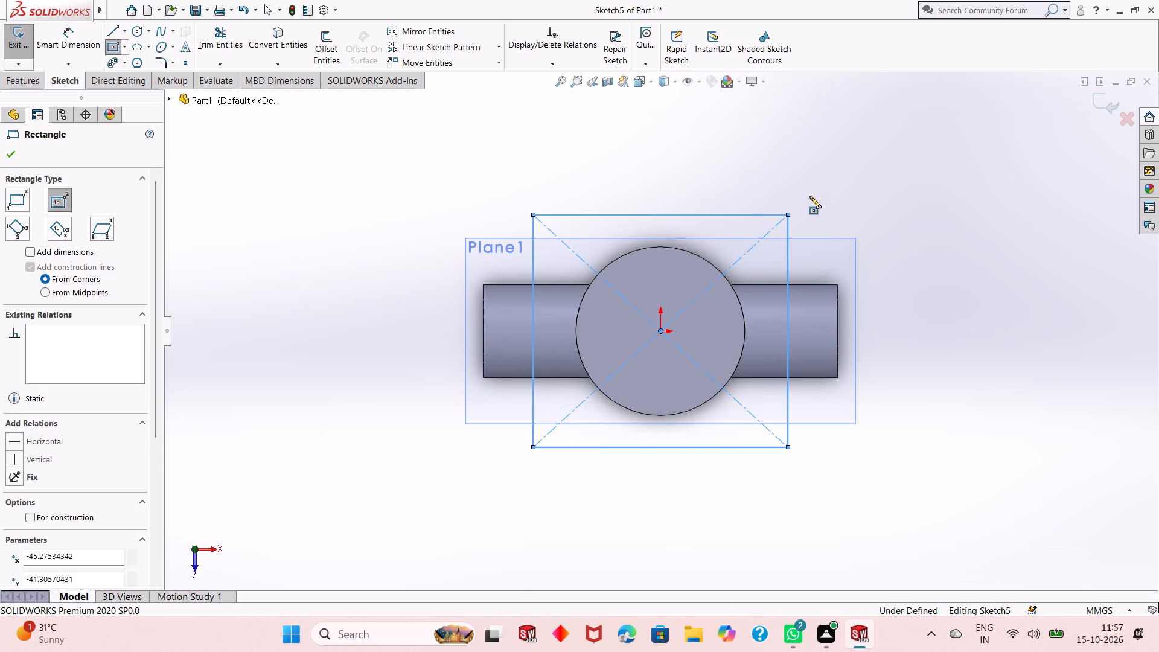
{"action": "left_click", "coordinate": [826, 204]}
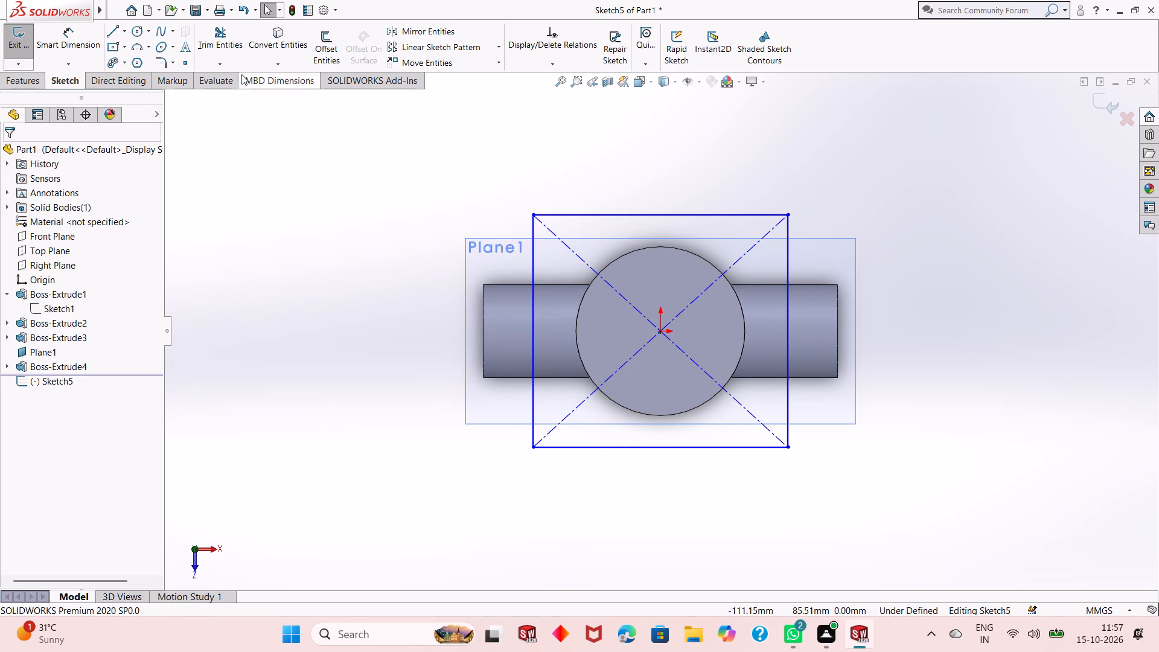
Dimension the rectangle's width and height to 75 mm each.
{"action": "left_click", "coordinate": [72, 51]}
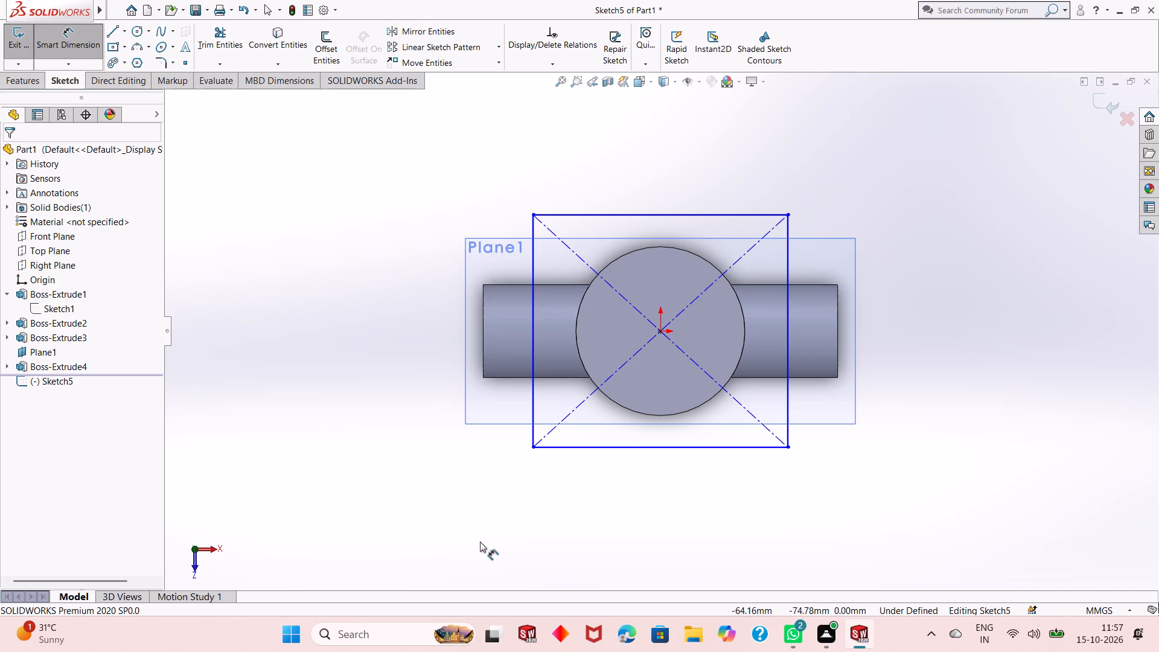
{"action": "left_click", "coordinate": [689, 217]}
{"action": "left_click", "coordinate": [686, 145]}
{"action": "type", "text": "75"}
{"action": "key", "text": "Return"}
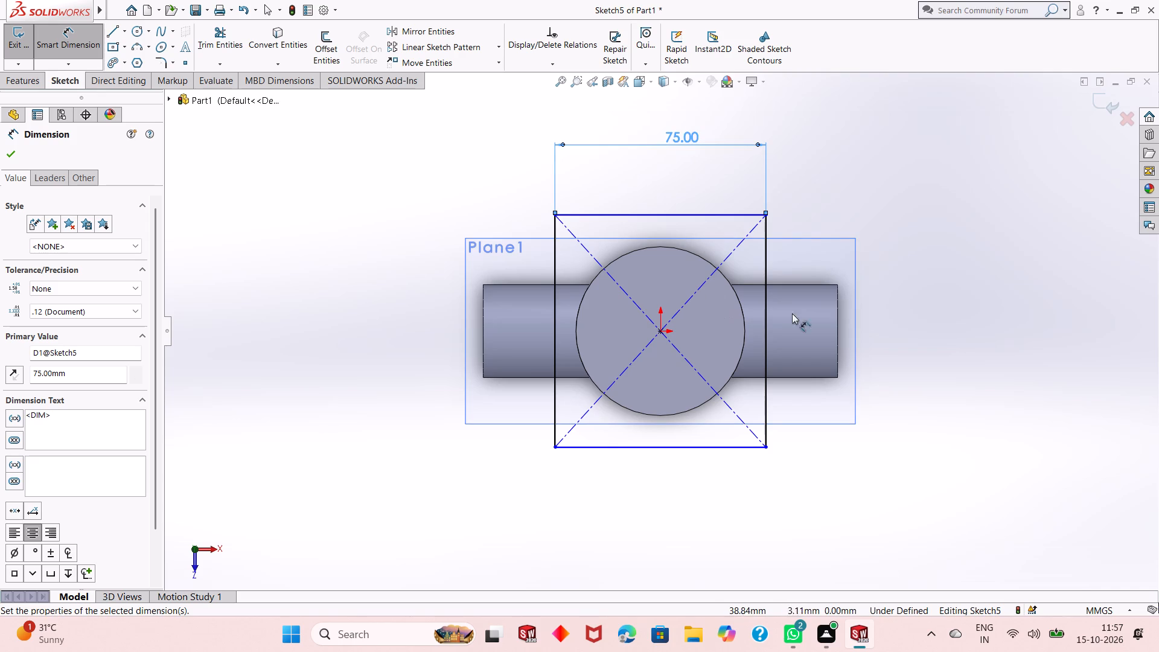
{"action": "left_click", "coordinate": [766, 297]}
{"action": "left_click", "coordinate": [930, 300]}
{"action": "type", "text": "75"}
{"action": "key", "text": "Return"}
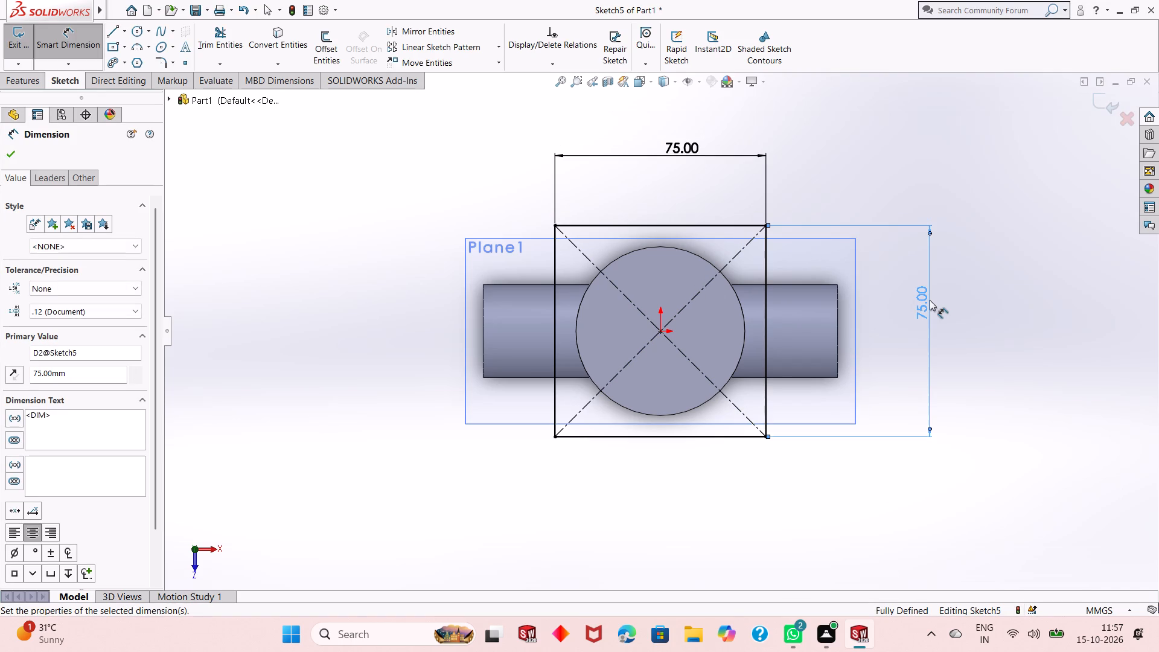
{"action": "right_click", "coordinate": [855, 179]}
{"action": "left_click", "coordinate": [872, 215]}
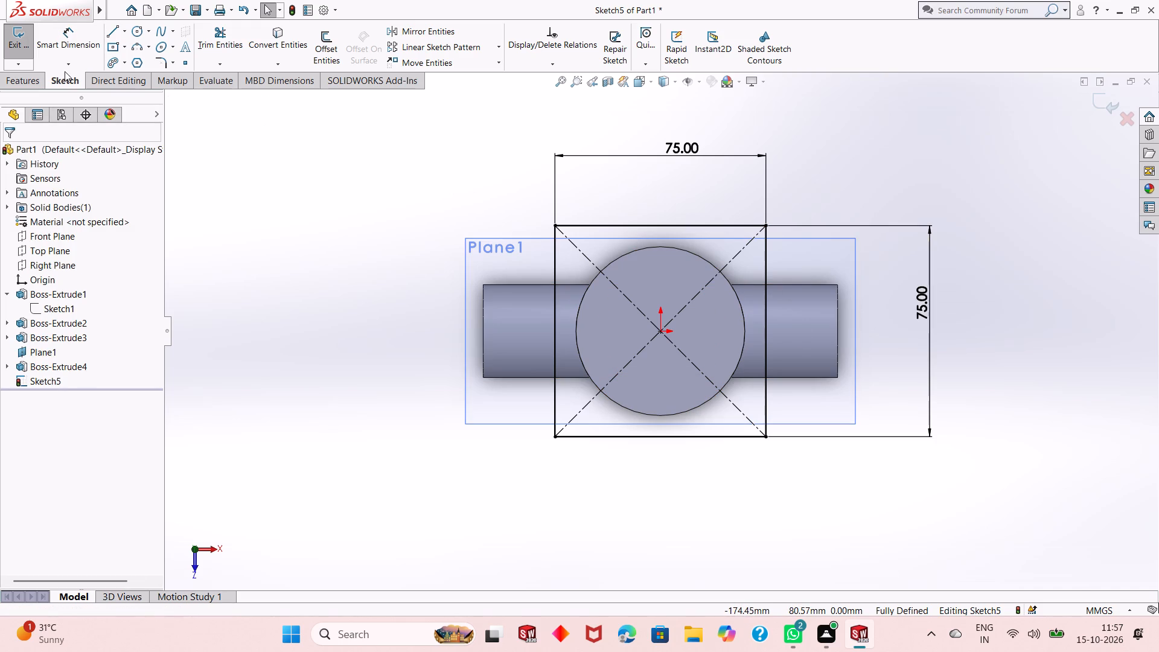
Extrude the 75 mm square upward from the sketch plane as a merged Blind boss 14 mm deep.
{"action": "left_click", "coordinate": [34, 83]}
{"action": "left_click", "coordinate": [31, 50]}
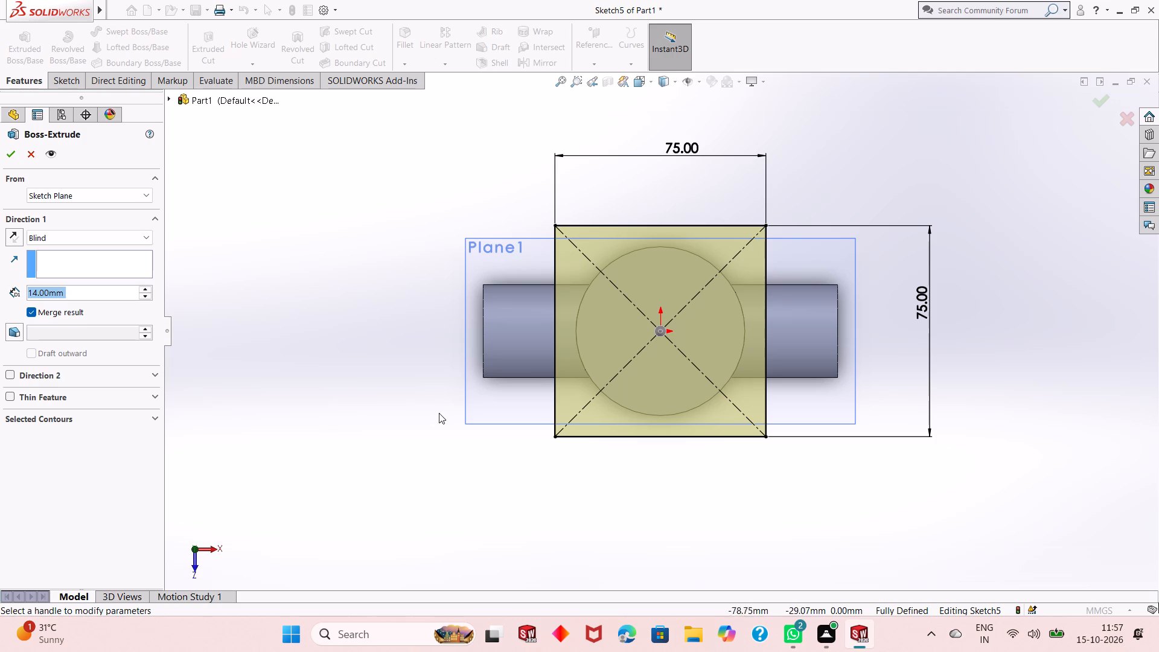
{"action": "middle_click_drag", "start_coordinate": [602, 457], "coordinate": [618, 289]}
{"action": "double_click", "coordinate": [79, 298]}
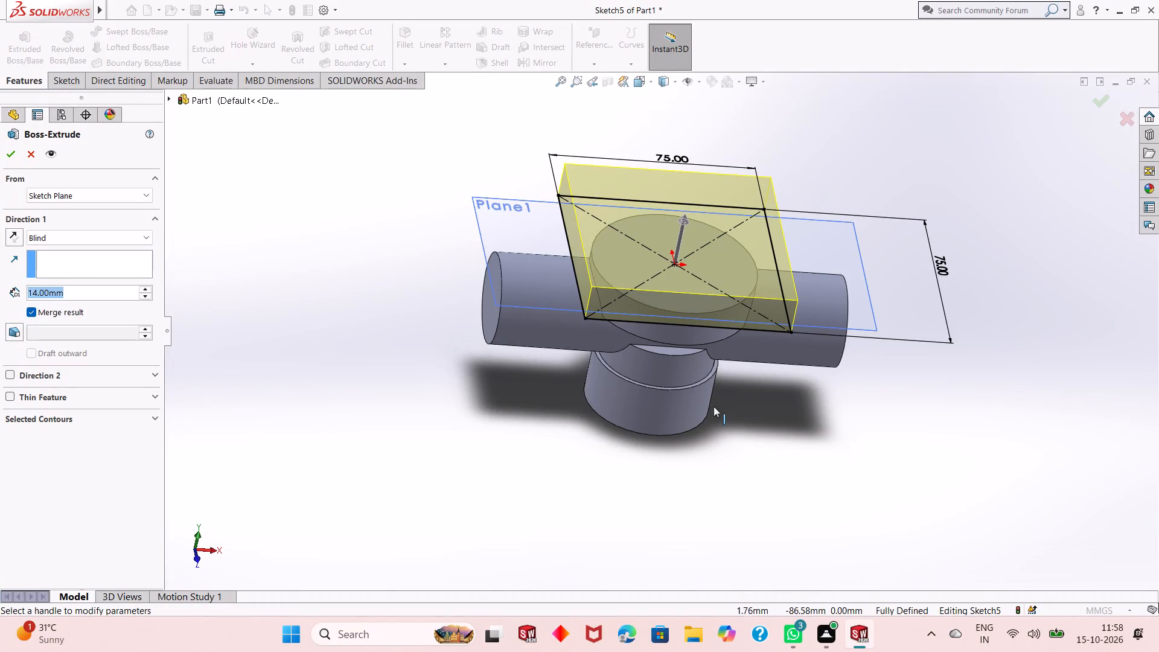
{"action": "middle_click_drag", "start_coordinate": [762, 406], "coordinate": [773, 322]}
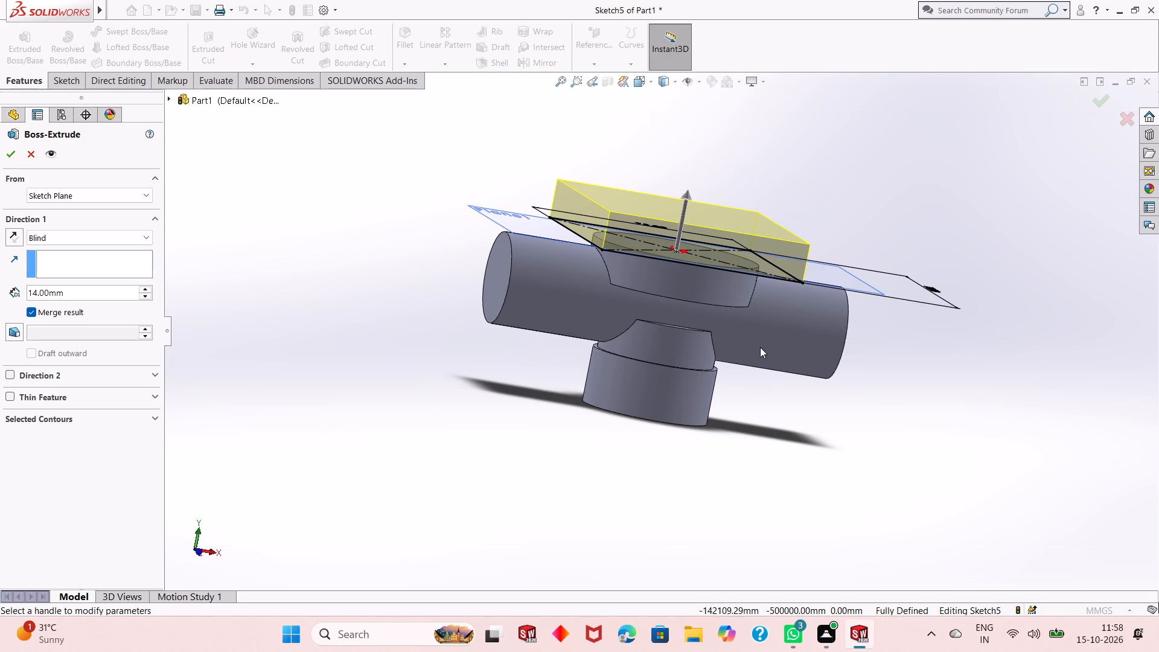
{"action": "middle_click_drag", "start_coordinate": [753, 348], "coordinate": [762, 324]}
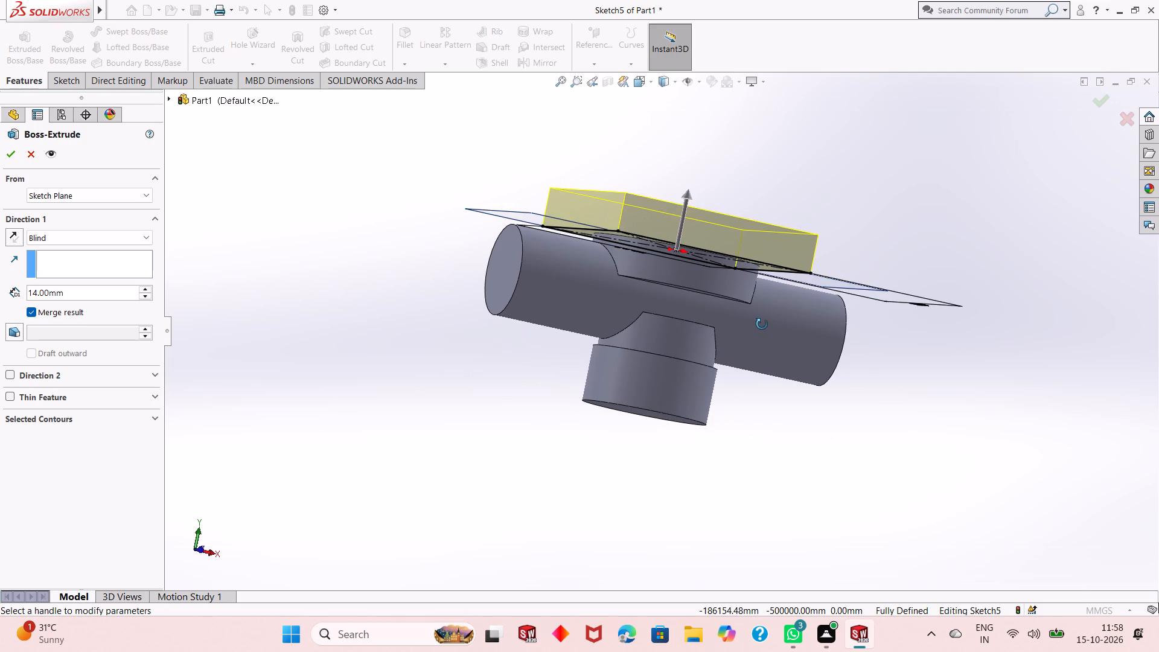
{"action": "middle_click_drag", "start_coordinate": [762, 324], "coordinate": [793, 316]}
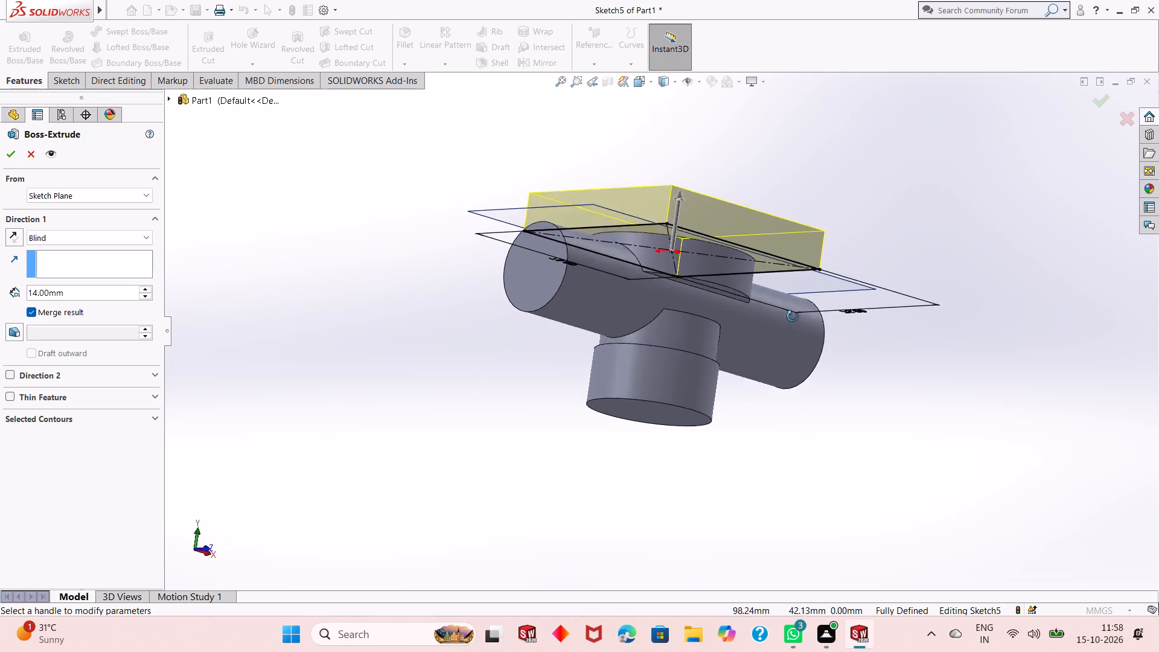
{"action": "middle_click_drag", "start_coordinate": [793, 316], "coordinate": [754, 371]}
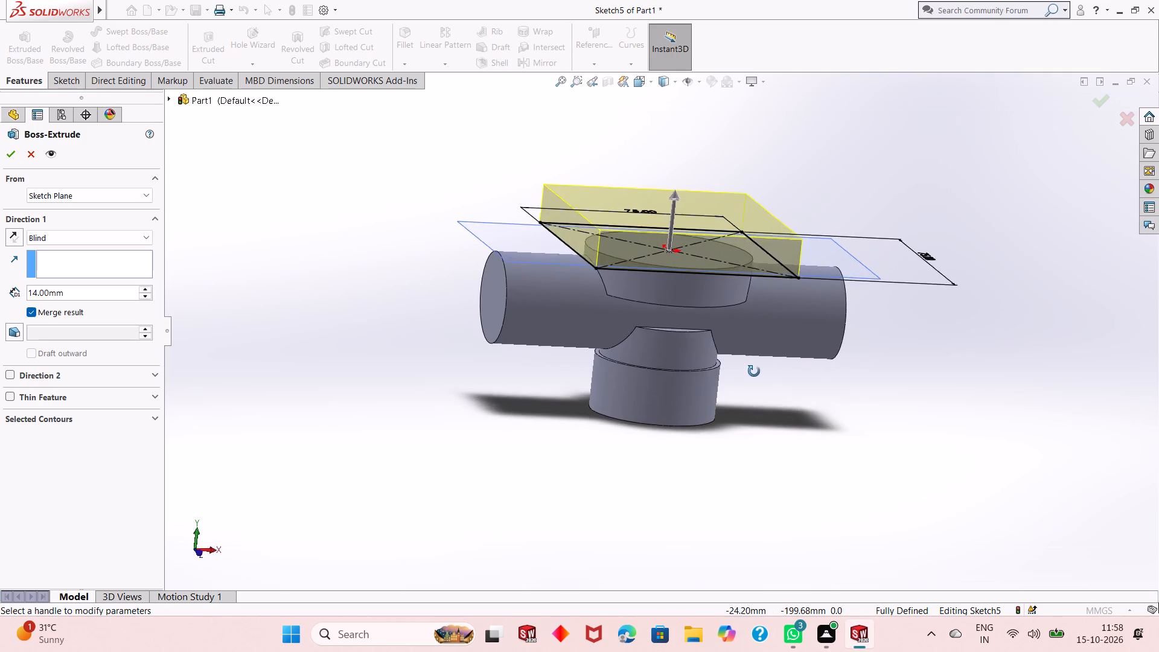
{"action": "middle_click_drag", "start_coordinate": [754, 371], "coordinate": [754, 374]}
{"action": "scroll", "coordinate": [700, 271], "scroll_direction": "down", "scroll_amount": 2}
{"action": "middle_click_drag", "start_coordinate": [723, 330], "coordinate": [715, 312]}
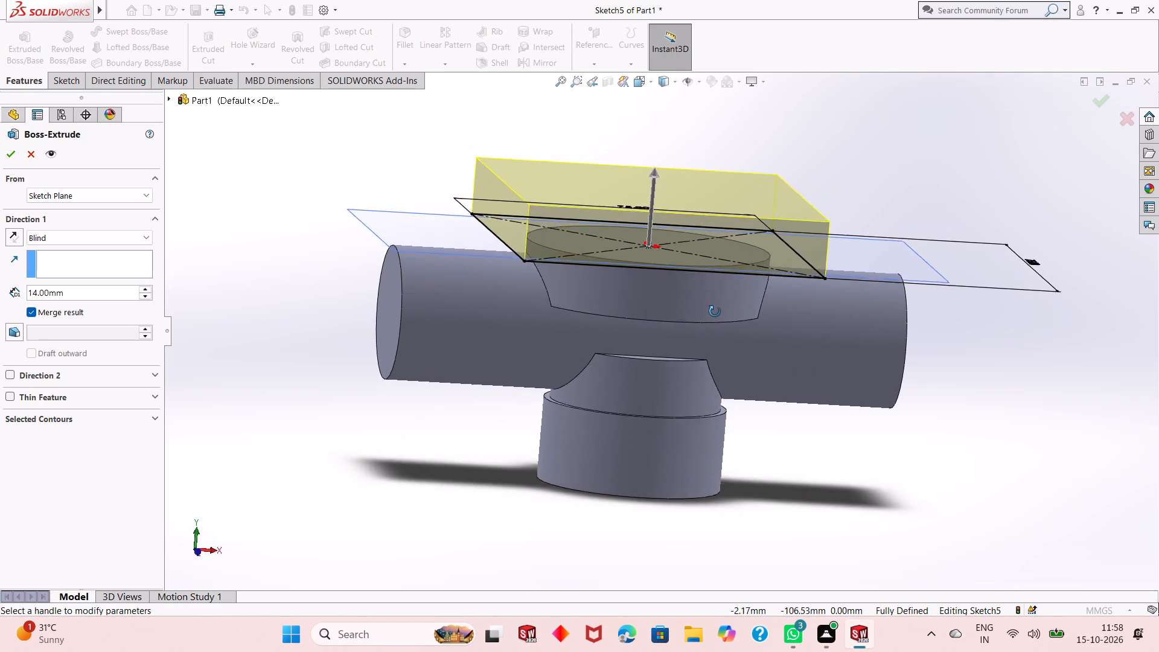
{"action": "middle_click_drag", "start_coordinate": [715, 312], "coordinate": [699, 296]}
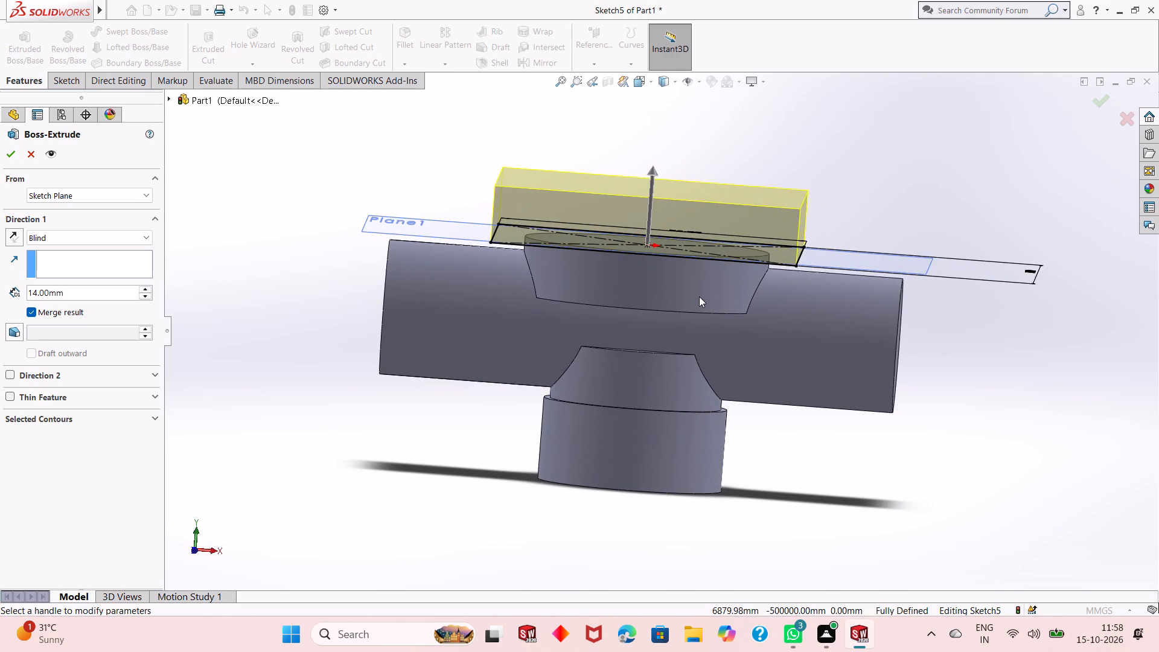
{"action": "scroll", "coordinate": [699, 296], "scroll_direction": "up", "scroll_amount": 2}
{"action": "middle_click_drag", "start_coordinate": [699, 296], "coordinate": [707, 329]}
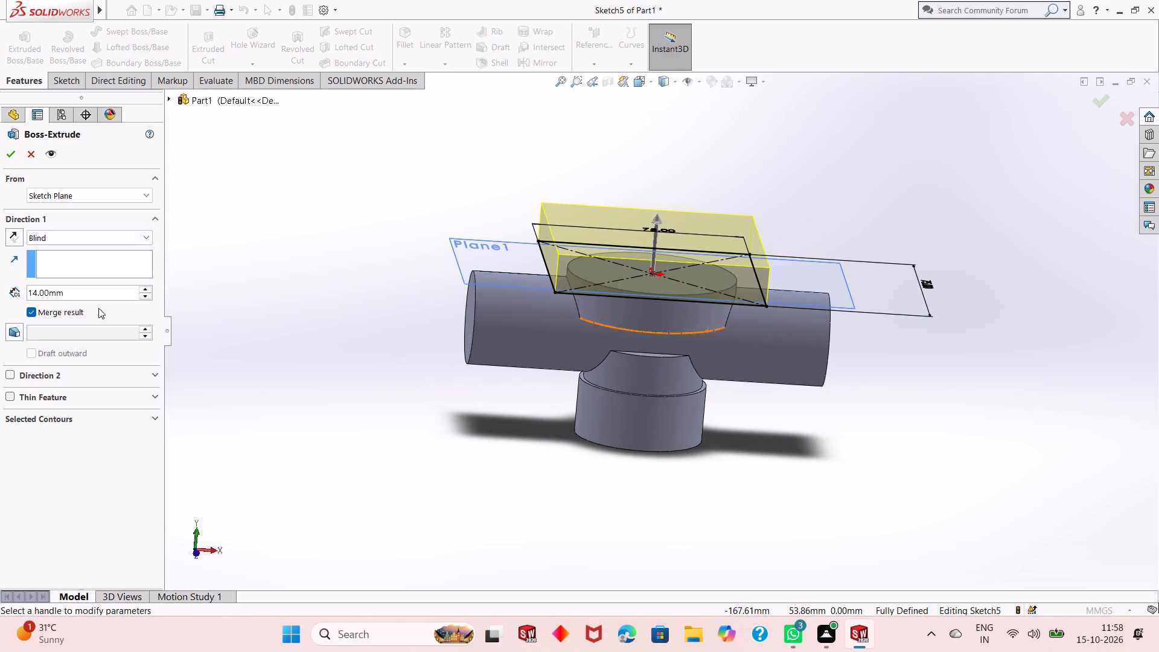
{"action": "left_click", "coordinate": [8, 154]}
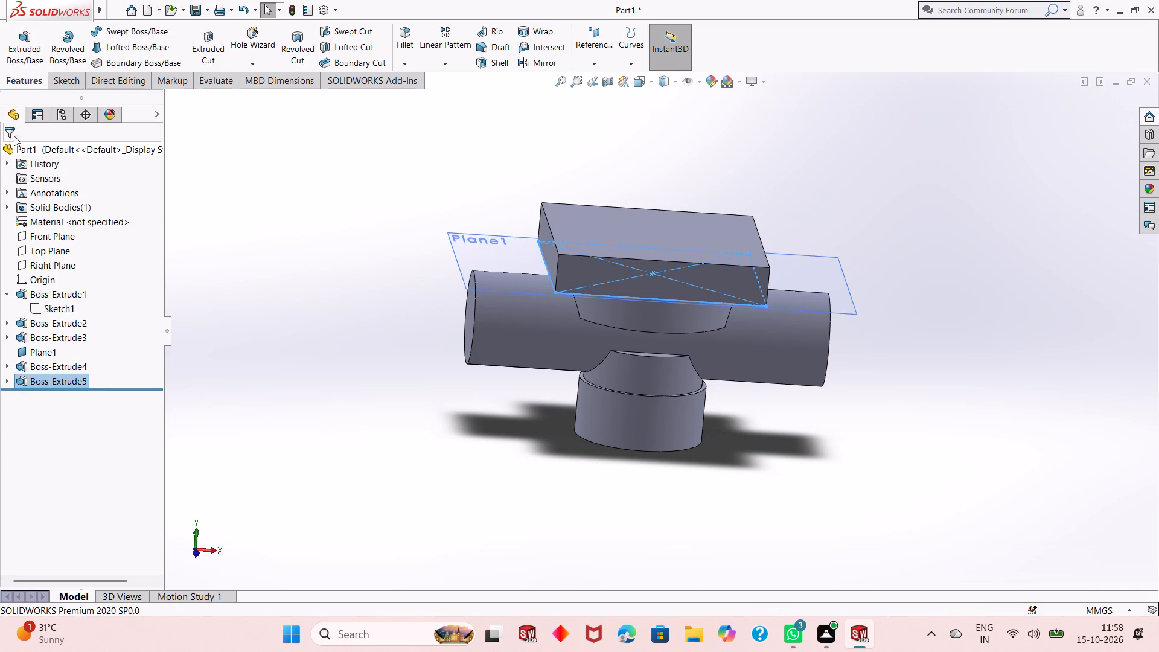
Examine the square plate and its junction with the round boss from below, the side and above.
{"action": "scroll", "coordinate": [21, 197], "scroll_direction": "down", "scroll_amount": 1}
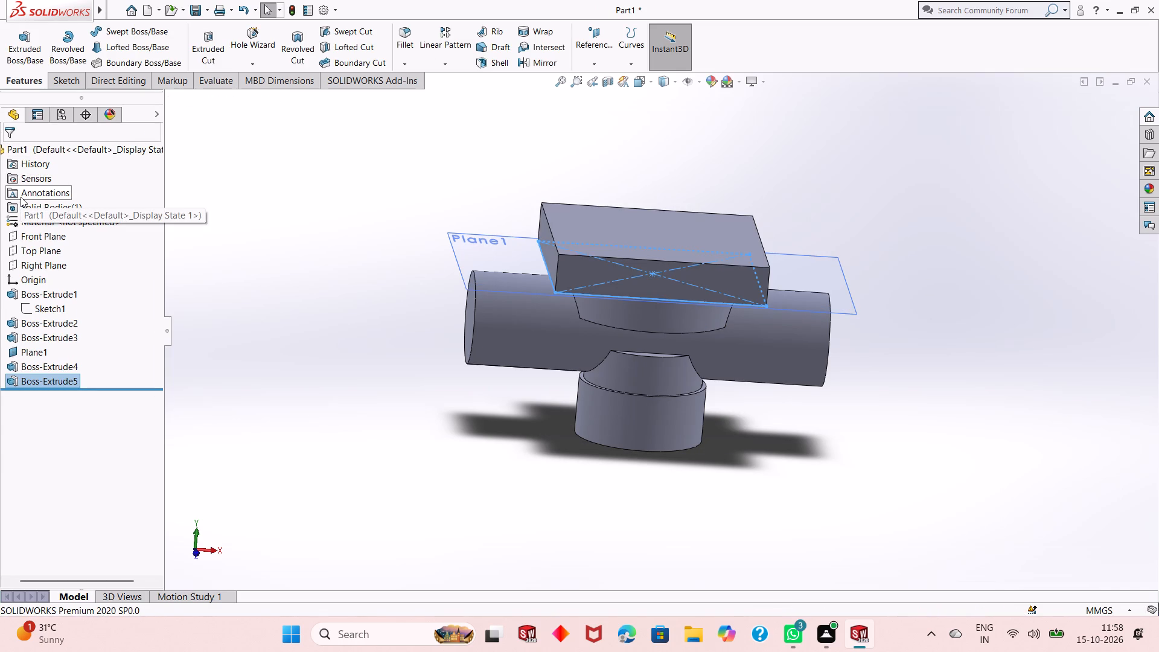
{"action": "scroll", "coordinate": [21, 197], "scroll_direction": "down", "scroll_amount": 1}
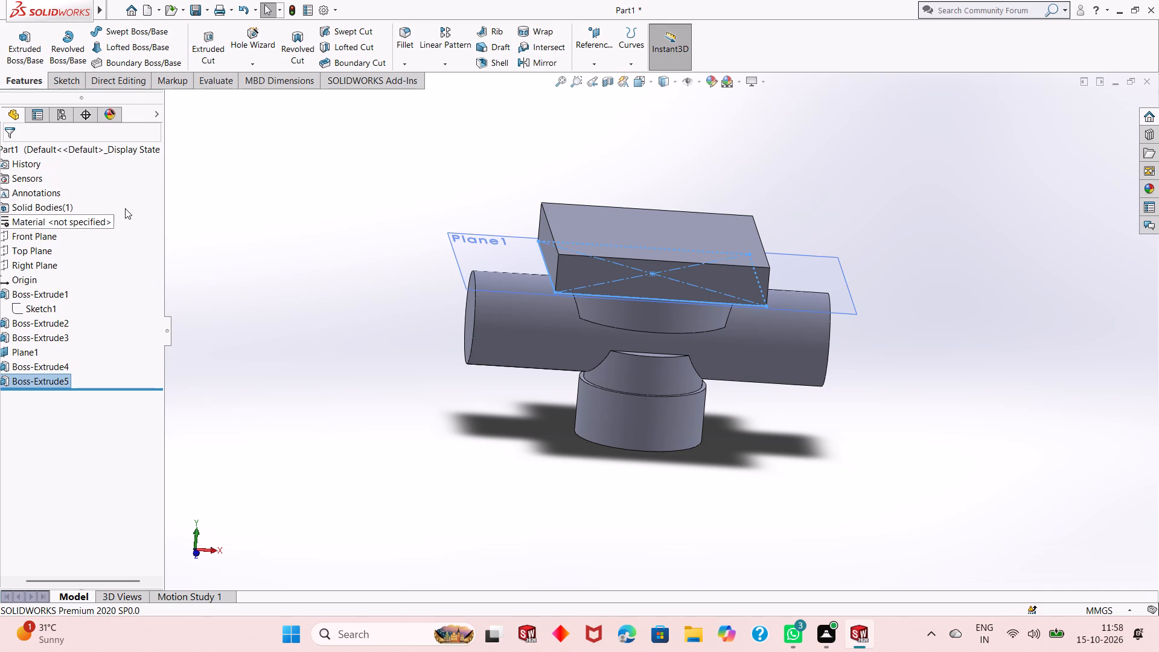
{"action": "scroll", "coordinate": [123, 206], "scroll_direction": "down", "scroll_amount": 2}
{"action": "scroll", "coordinate": [126, 295], "scroll_direction": "up", "scroll_amount": 2}
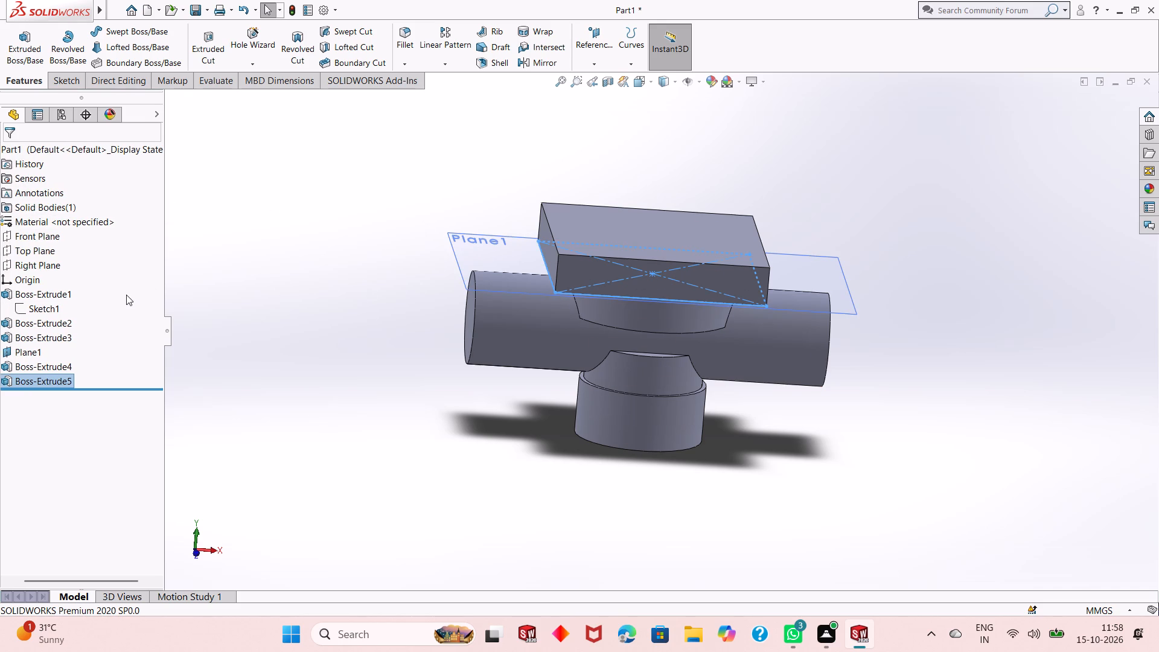
{"action": "scroll", "coordinate": [579, 309], "scroll_direction": "down", "scroll_amount": 1}
{"action": "left_click", "coordinate": [286, 375]}
{"action": "middle_click_drag", "start_coordinate": [689, 352], "coordinate": [677, 302]}
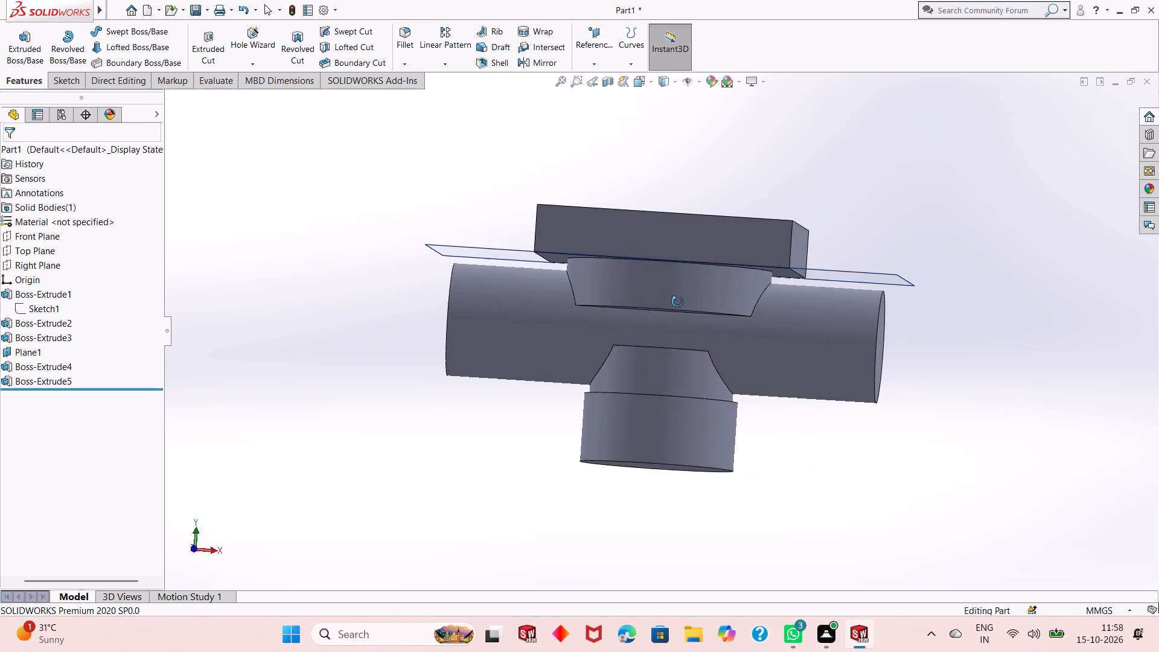
{"action": "middle_click_drag", "start_coordinate": [677, 302], "coordinate": [677, 296]}
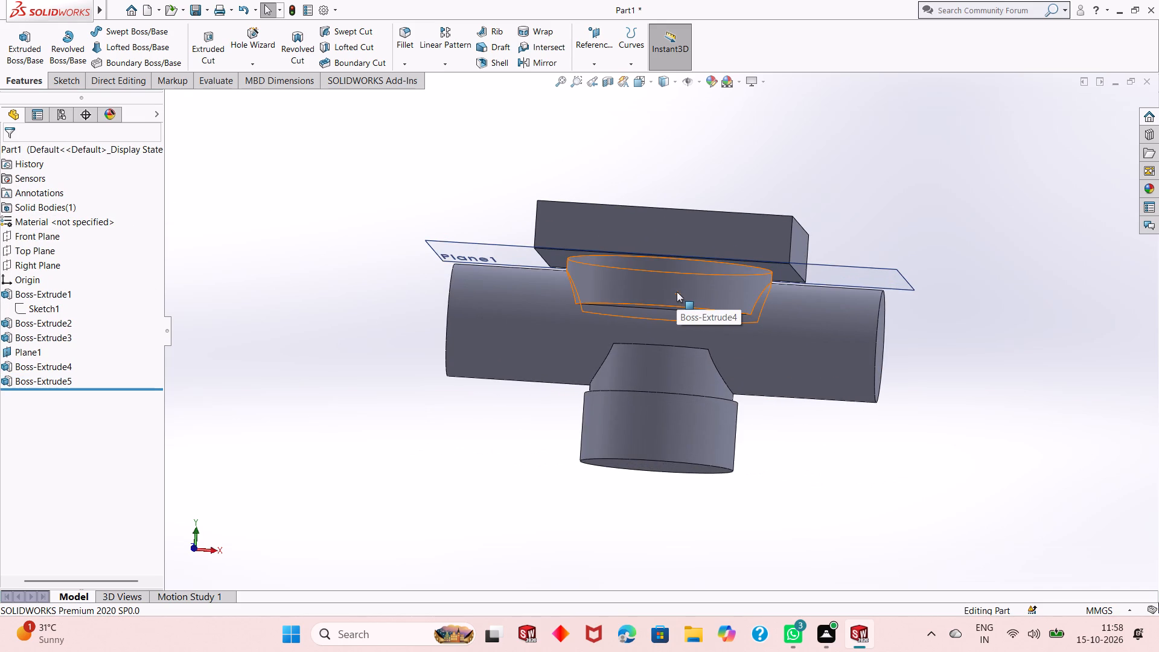
{"action": "middle_click_drag", "start_coordinate": [794, 400], "coordinate": [835, 447]}
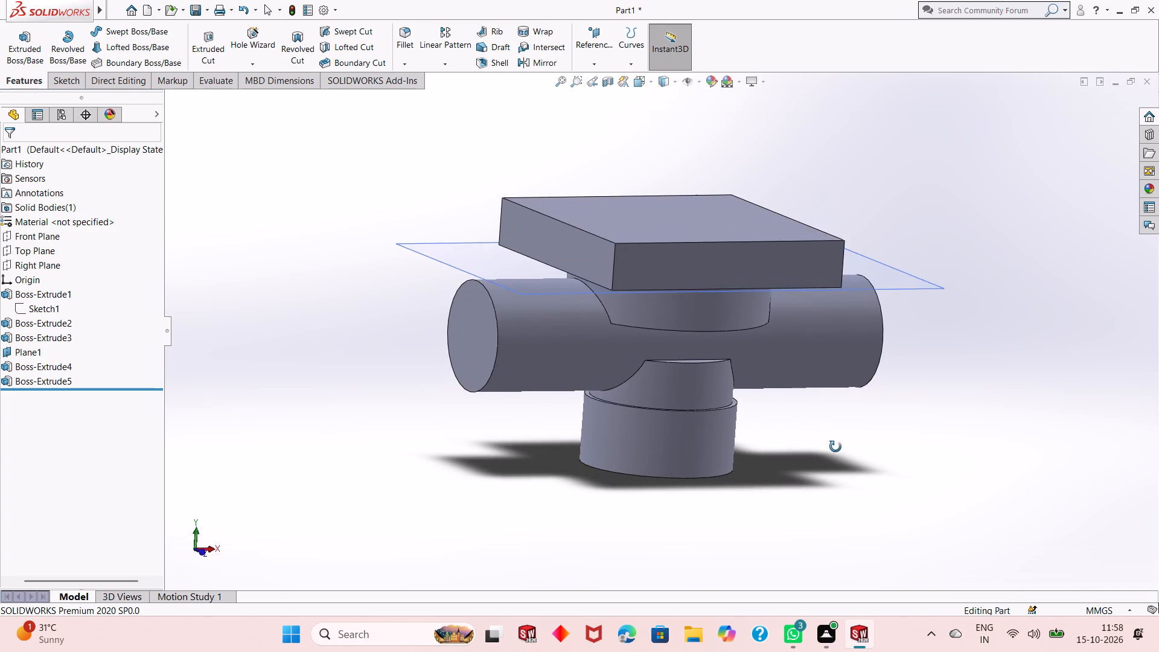
{"action": "middle_click_drag", "start_coordinate": [835, 447], "coordinate": [817, 458]}
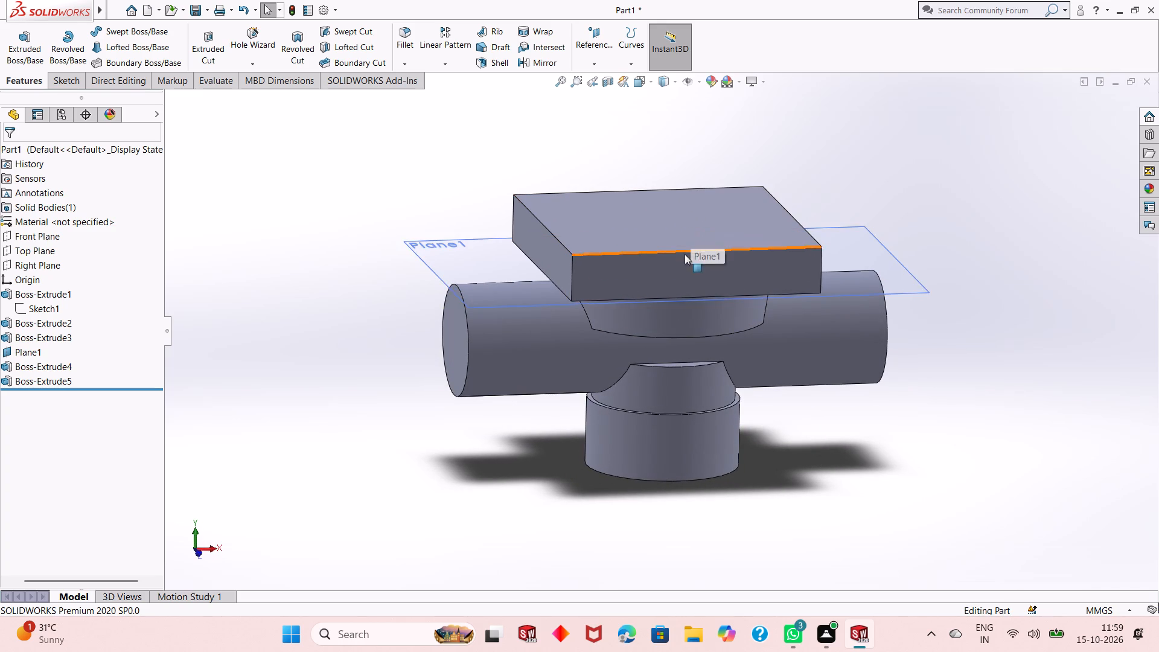
{"action": "scroll", "coordinate": [702, 298], "scroll_direction": "up", "scroll_amount": 1}
{"action": "middle_click_drag", "start_coordinate": [697, 197], "coordinate": [693, 251]}
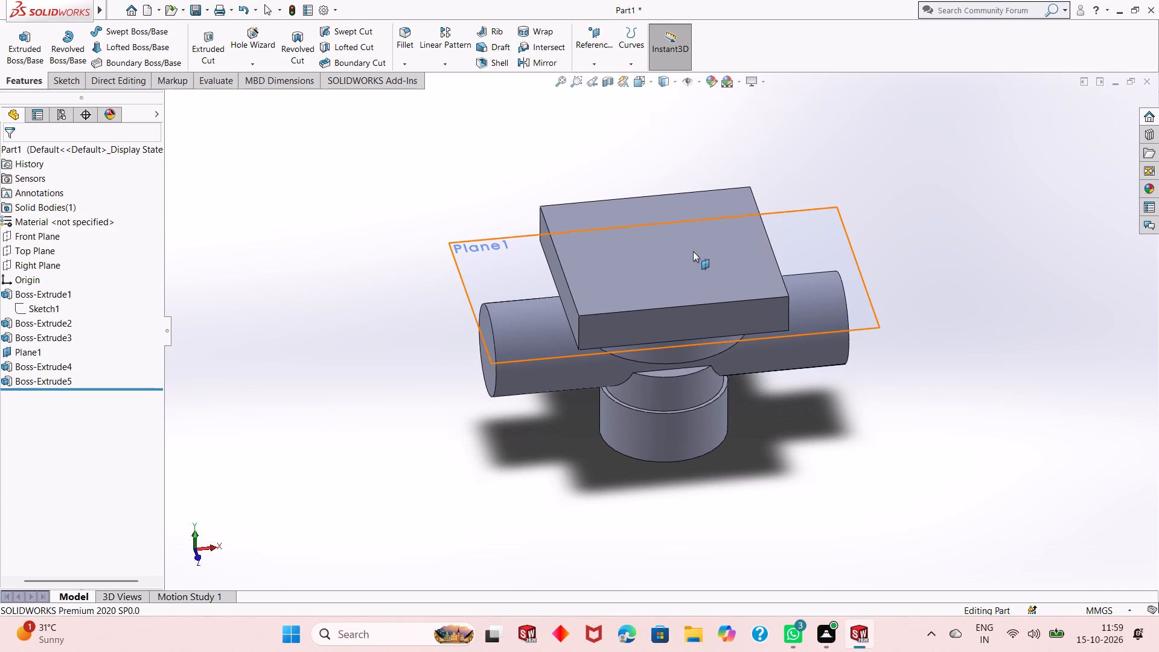
Fillet the four vertical corner edges of the square plate with a symmetric 8 mm radius.
{"action": "left_click", "coordinate": [405, 42]}
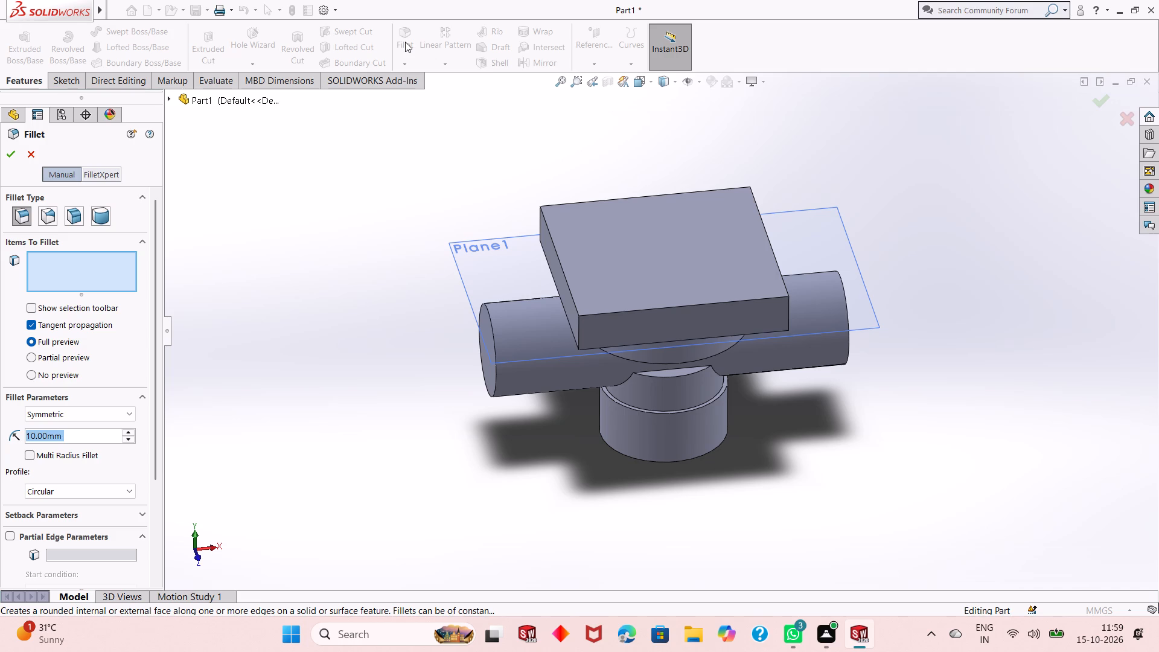
{"action": "key", "text": "8"}
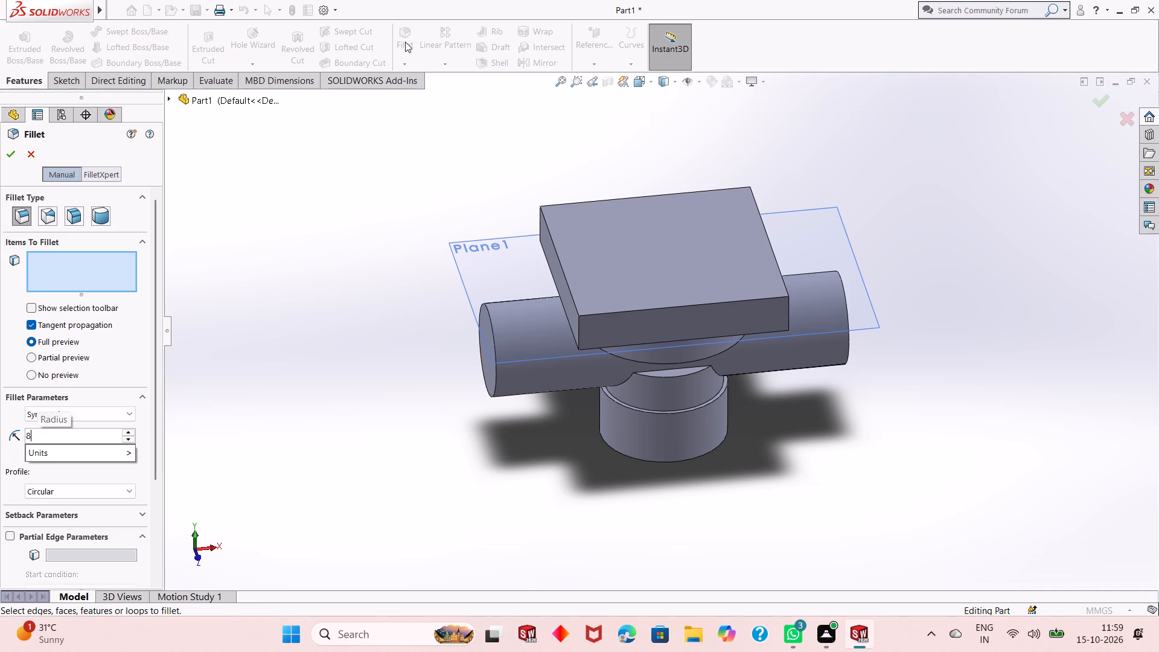
{"action": "key", "text": "Return"}
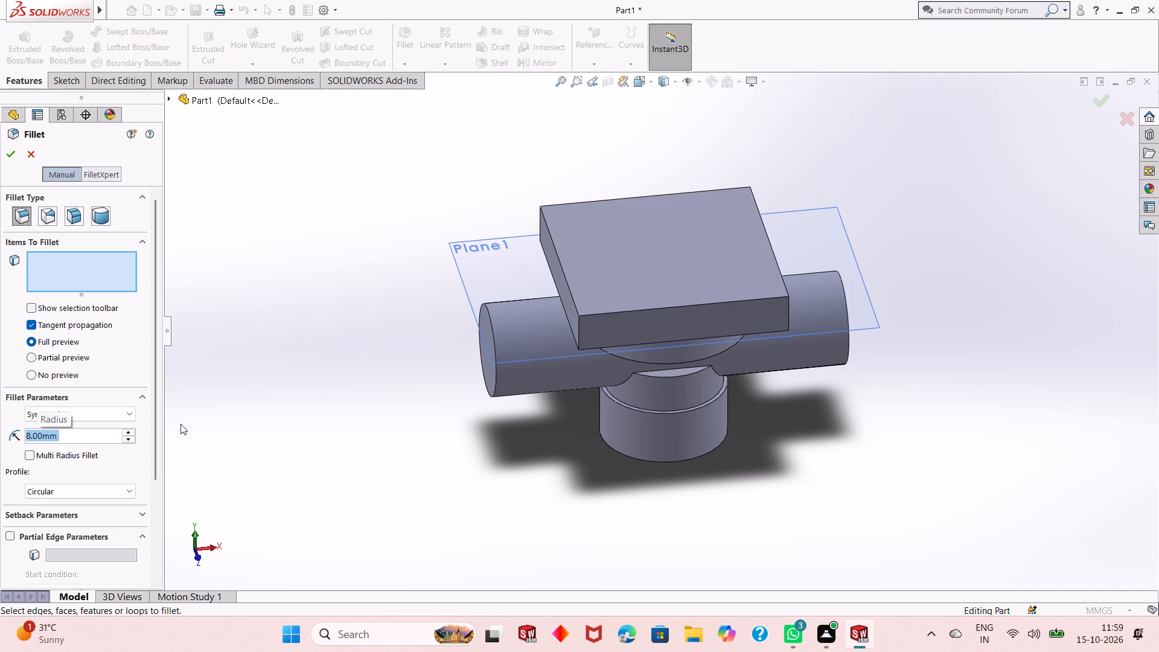
{"action": "scroll", "coordinate": [159, 472], "scroll_direction": "down", "scroll_amount": 5}
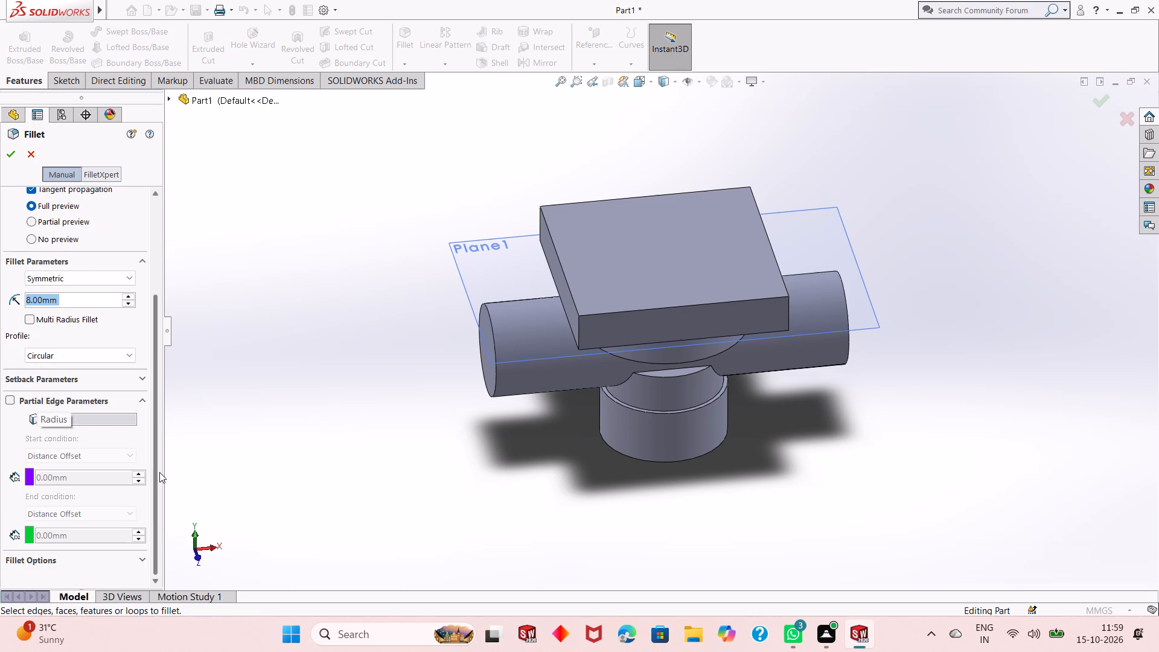
{"action": "scroll", "coordinate": [159, 472], "scroll_direction": "up", "scroll_amount": 5}
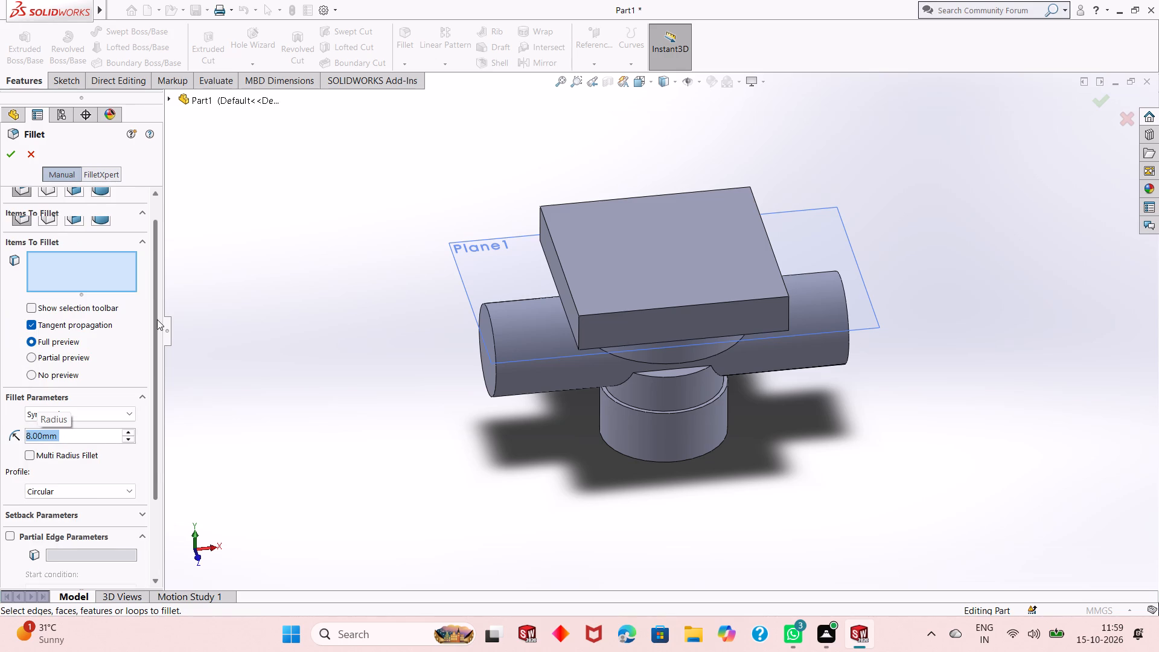
{"action": "left_click", "coordinate": [581, 328]}
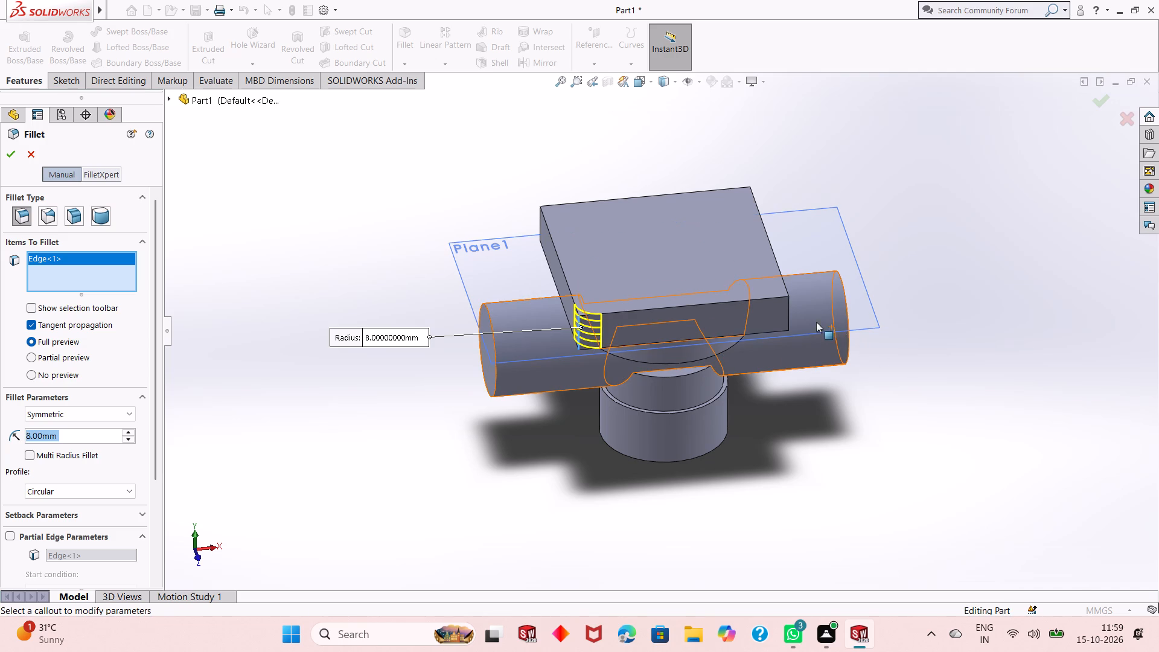
{"action": "left_click", "coordinate": [790, 316]}
{"action": "middle_click_drag", "start_coordinate": [803, 366], "coordinate": [787, 322]}
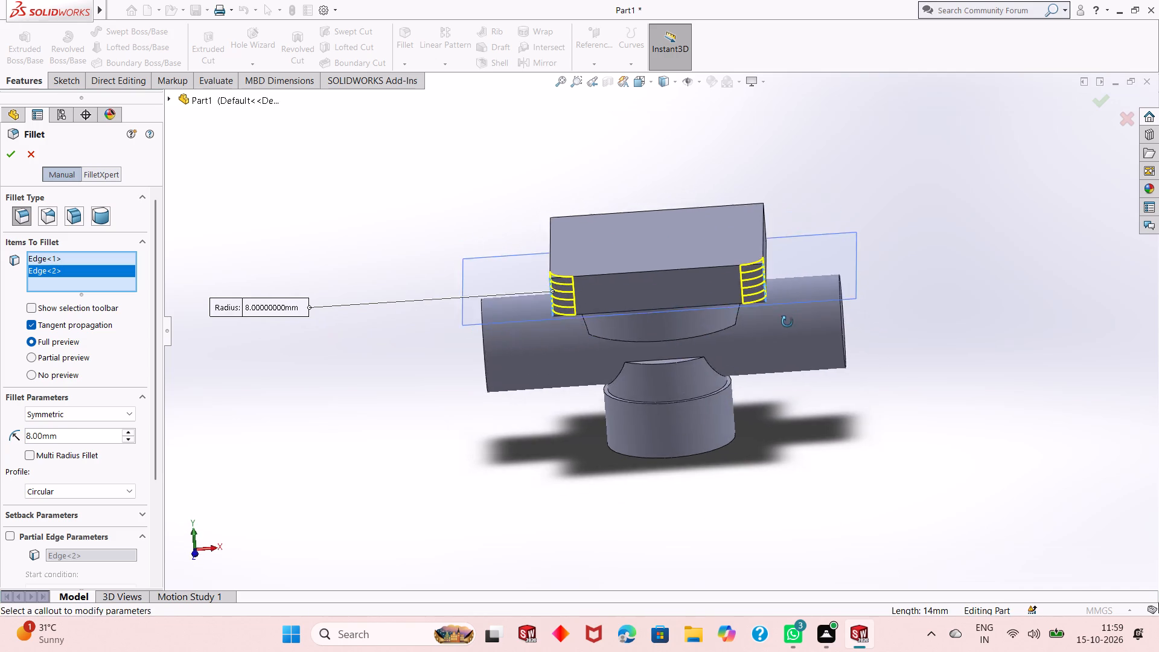
{"action": "middle_click_drag", "start_coordinate": [787, 322], "coordinate": [594, 452]}
{"action": "scroll", "coordinate": [717, 254], "scroll_direction": "down", "scroll_amount": 2}
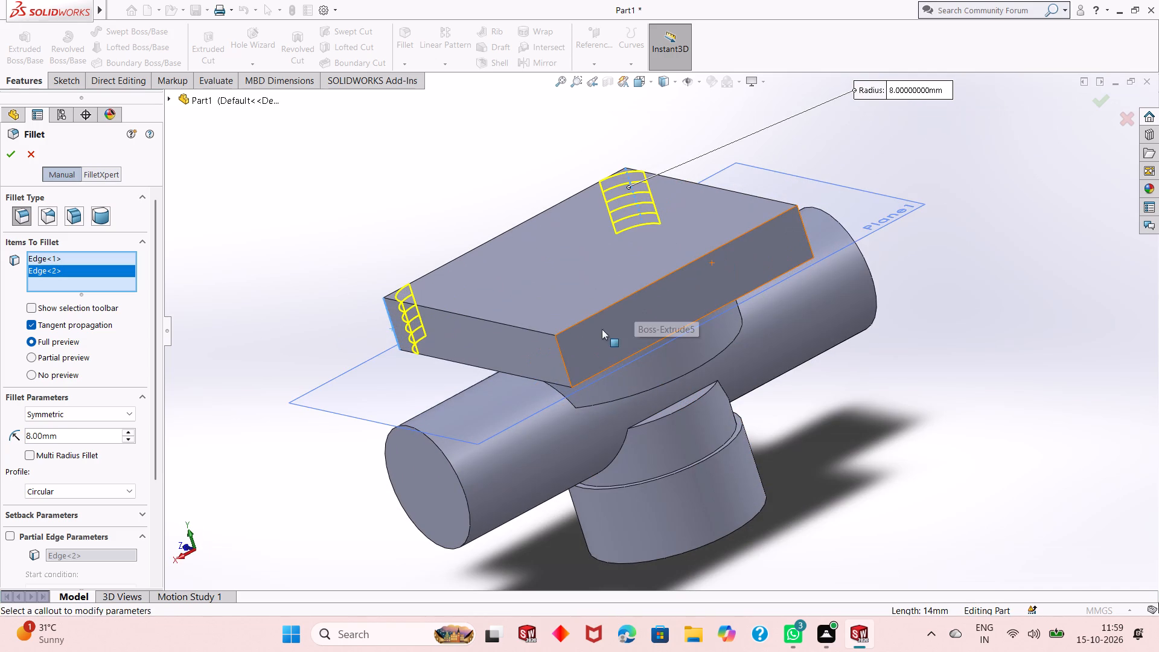
{"action": "left_click", "coordinate": [566, 369]}
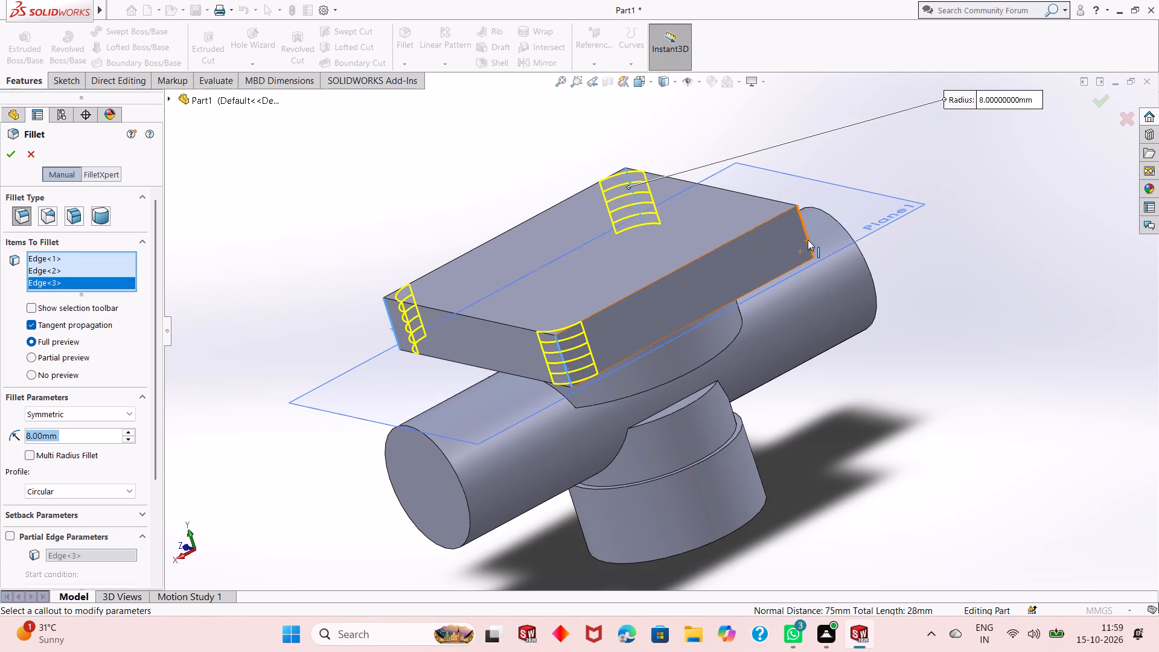
{"action": "left_click", "coordinate": [808, 238]}
{"action": "scroll", "coordinate": [666, 269], "scroll_direction": "up", "scroll_amount": 2}
{"action": "middle_click_drag", "start_coordinate": [668, 260], "coordinate": [699, 337]}
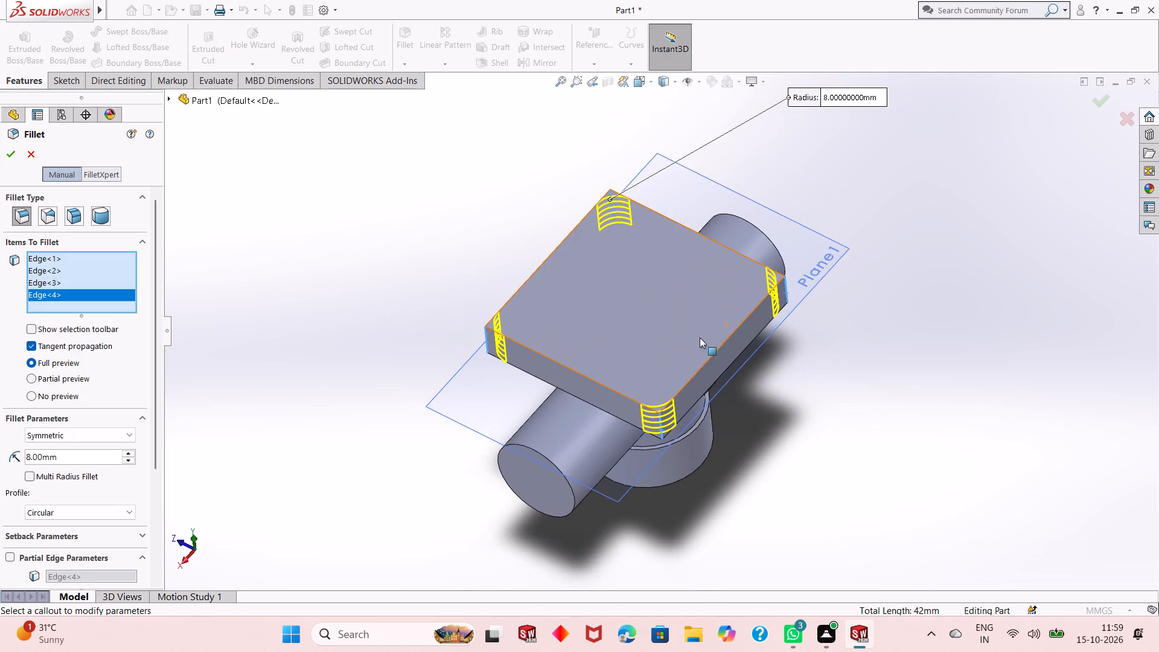
{"action": "left_click", "coordinate": [4, 153]}
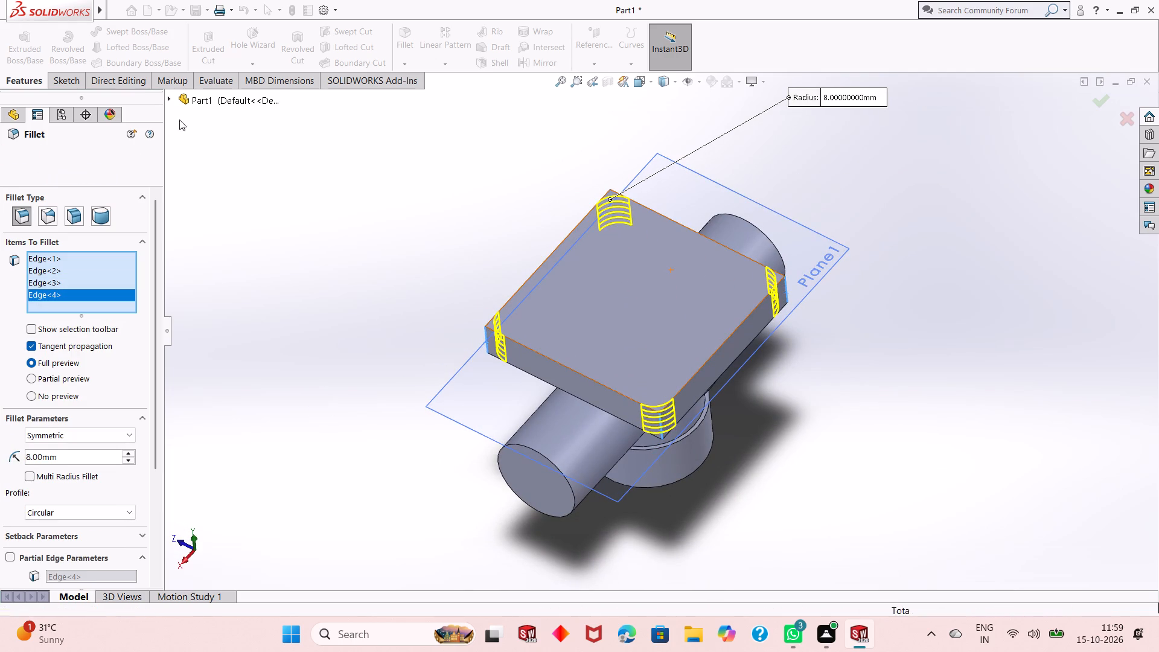
Hide the reference plane Plane1.
{"action": "middle_click_drag", "start_coordinate": [547, 242], "coordinate": [537, 165]}
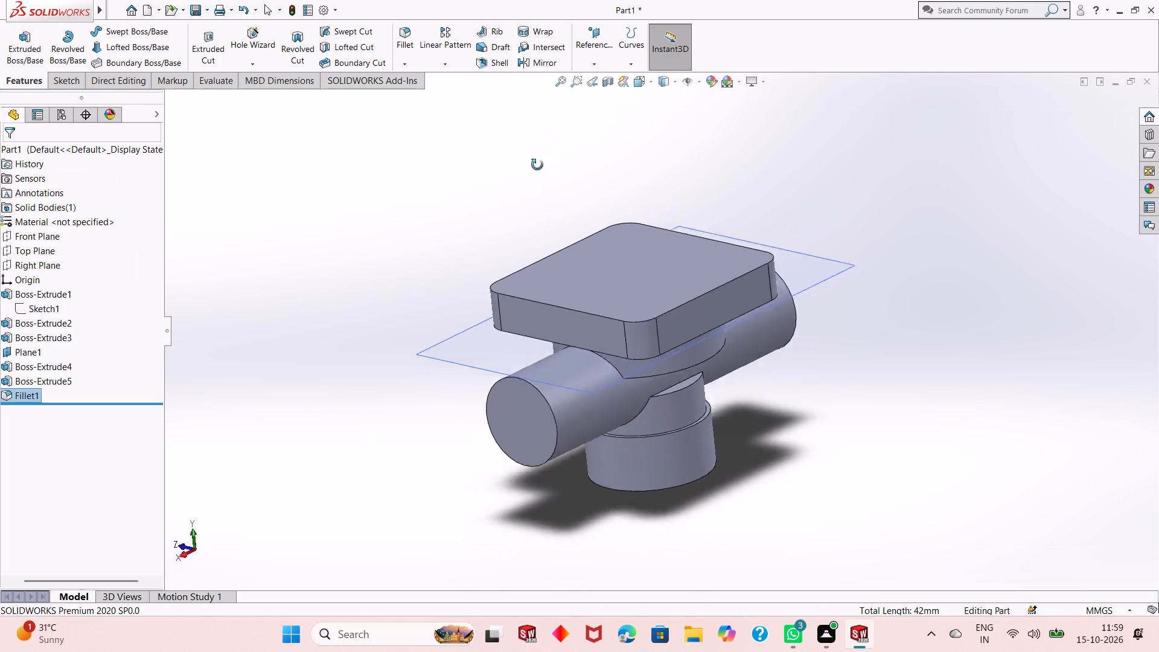
{"action": "middle_click_drag", "start_coordinate": [537, 165], "coordinate": [541, 260]}
{"action": "right_click", "coordinate": [669, 155]}
{"action": "left_click", "coordinate": [712, 134]}
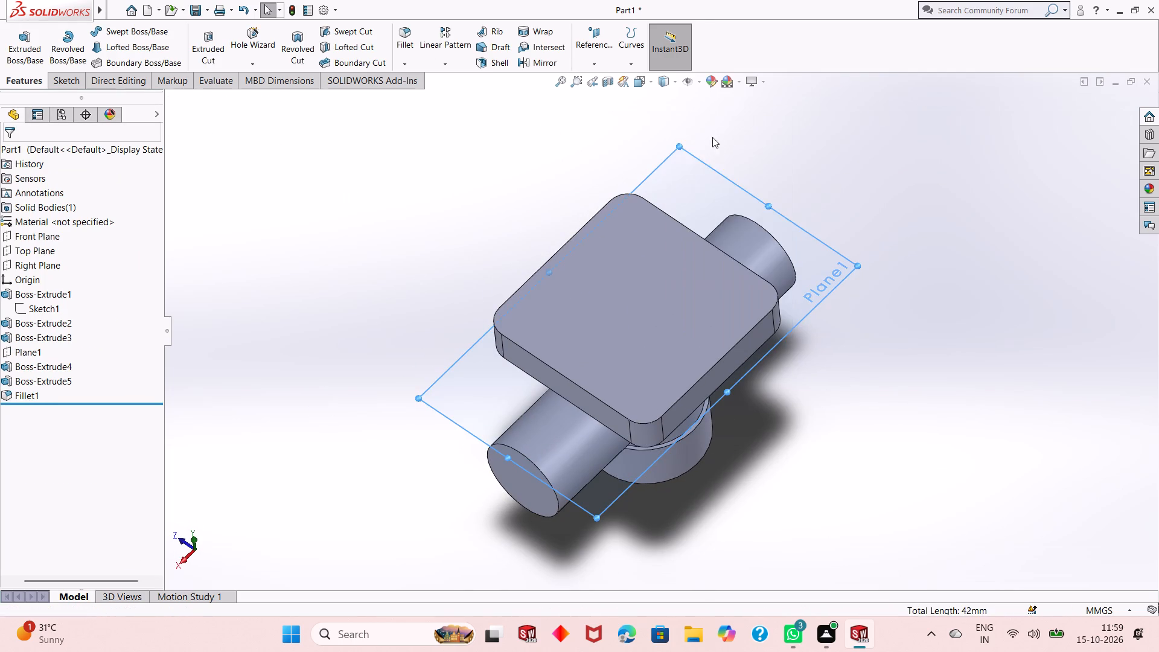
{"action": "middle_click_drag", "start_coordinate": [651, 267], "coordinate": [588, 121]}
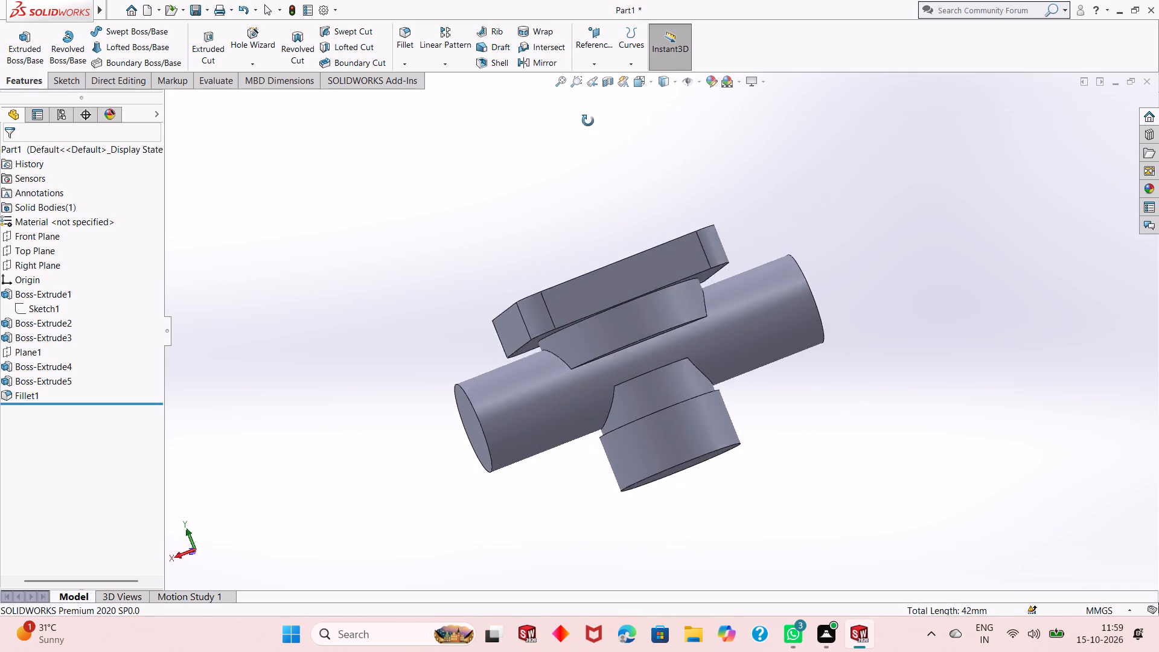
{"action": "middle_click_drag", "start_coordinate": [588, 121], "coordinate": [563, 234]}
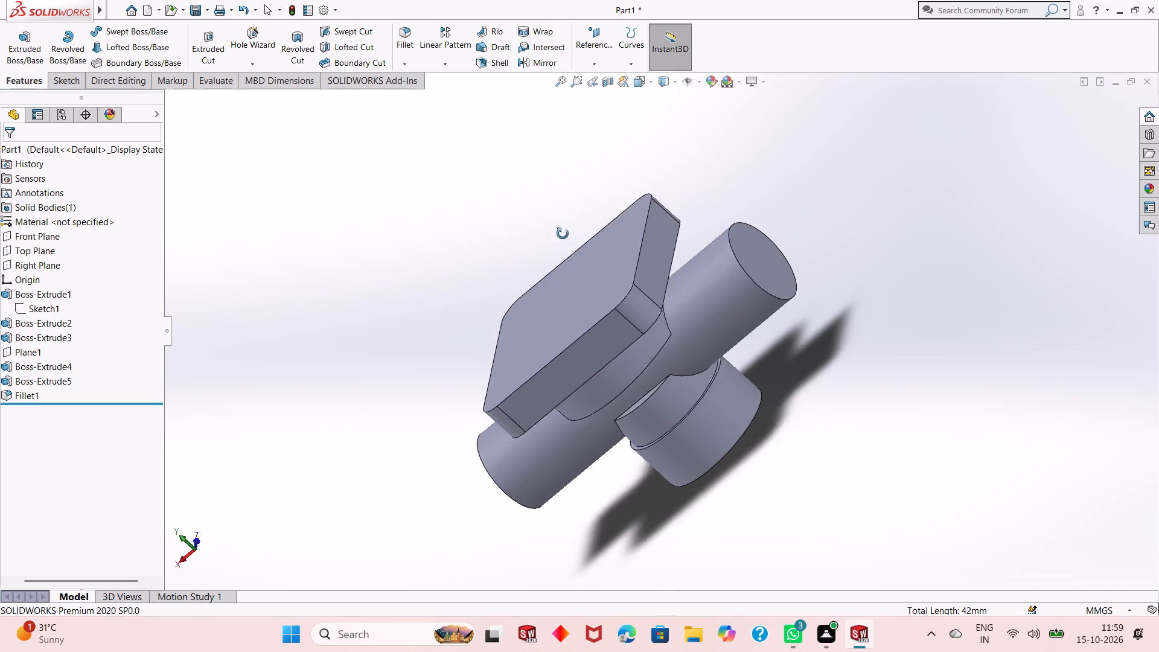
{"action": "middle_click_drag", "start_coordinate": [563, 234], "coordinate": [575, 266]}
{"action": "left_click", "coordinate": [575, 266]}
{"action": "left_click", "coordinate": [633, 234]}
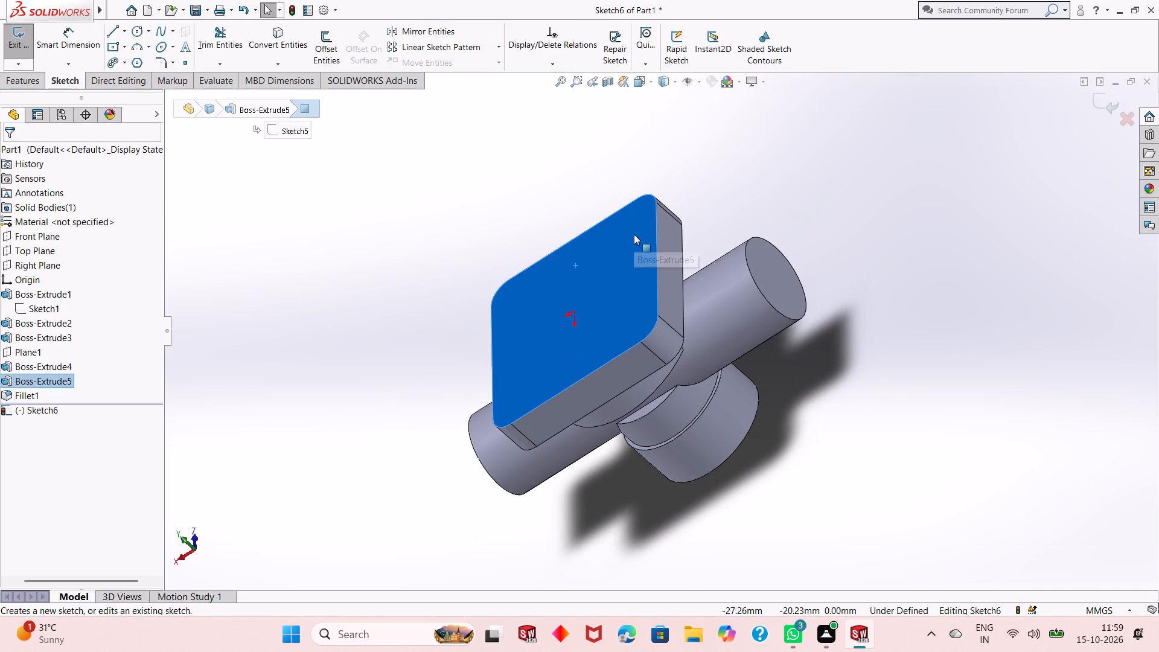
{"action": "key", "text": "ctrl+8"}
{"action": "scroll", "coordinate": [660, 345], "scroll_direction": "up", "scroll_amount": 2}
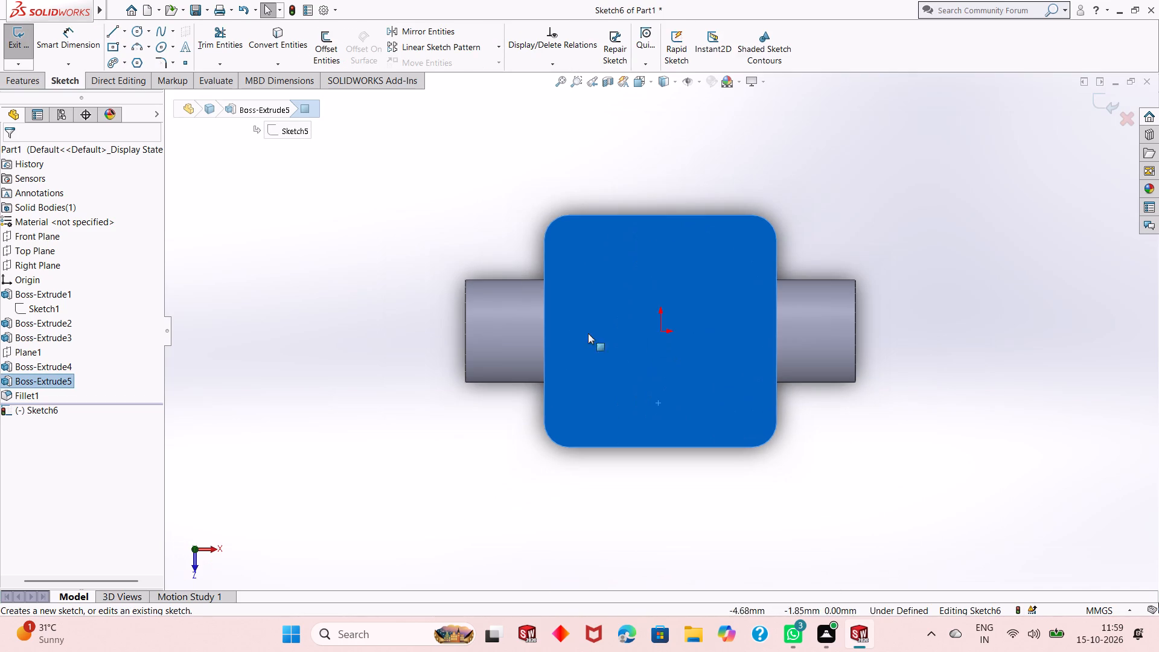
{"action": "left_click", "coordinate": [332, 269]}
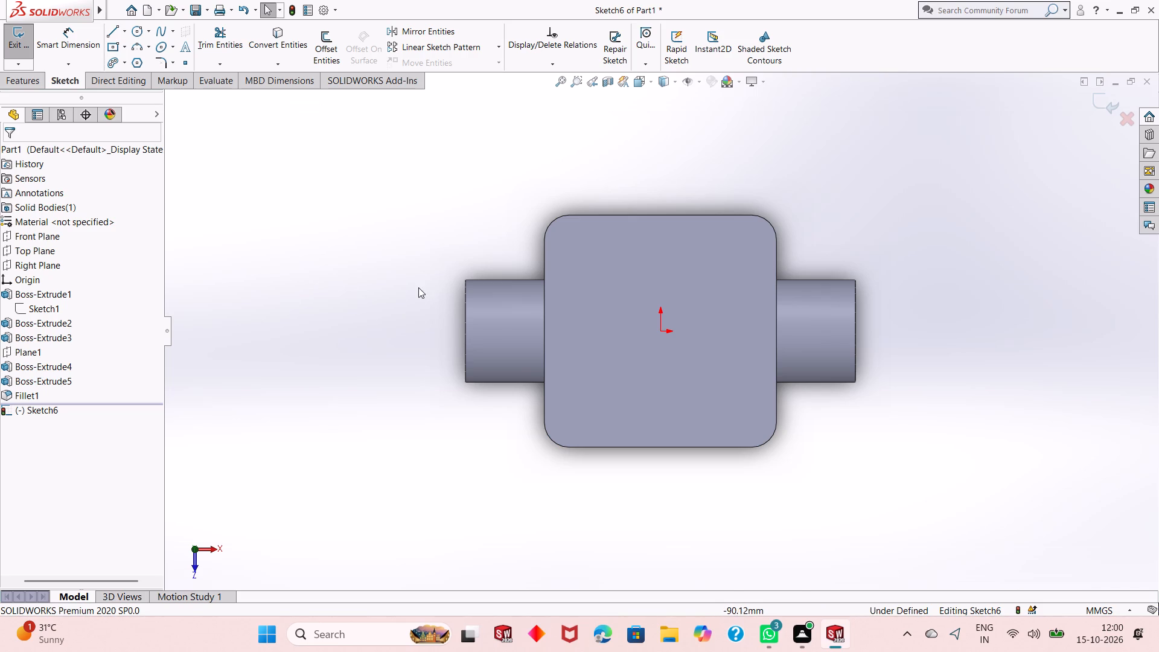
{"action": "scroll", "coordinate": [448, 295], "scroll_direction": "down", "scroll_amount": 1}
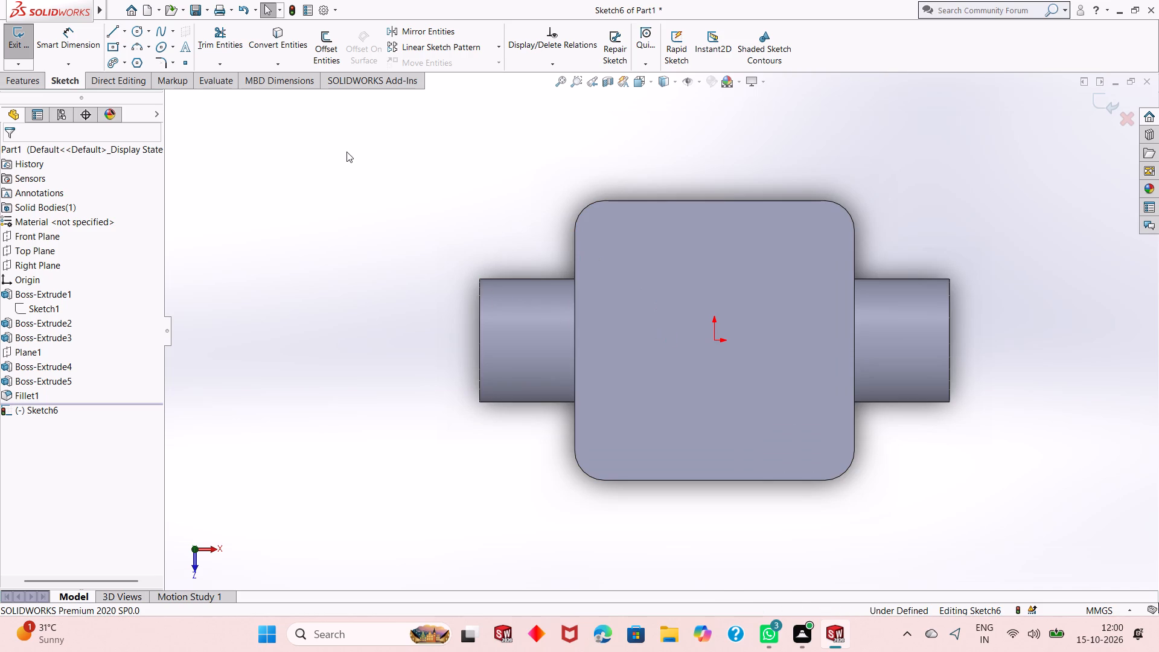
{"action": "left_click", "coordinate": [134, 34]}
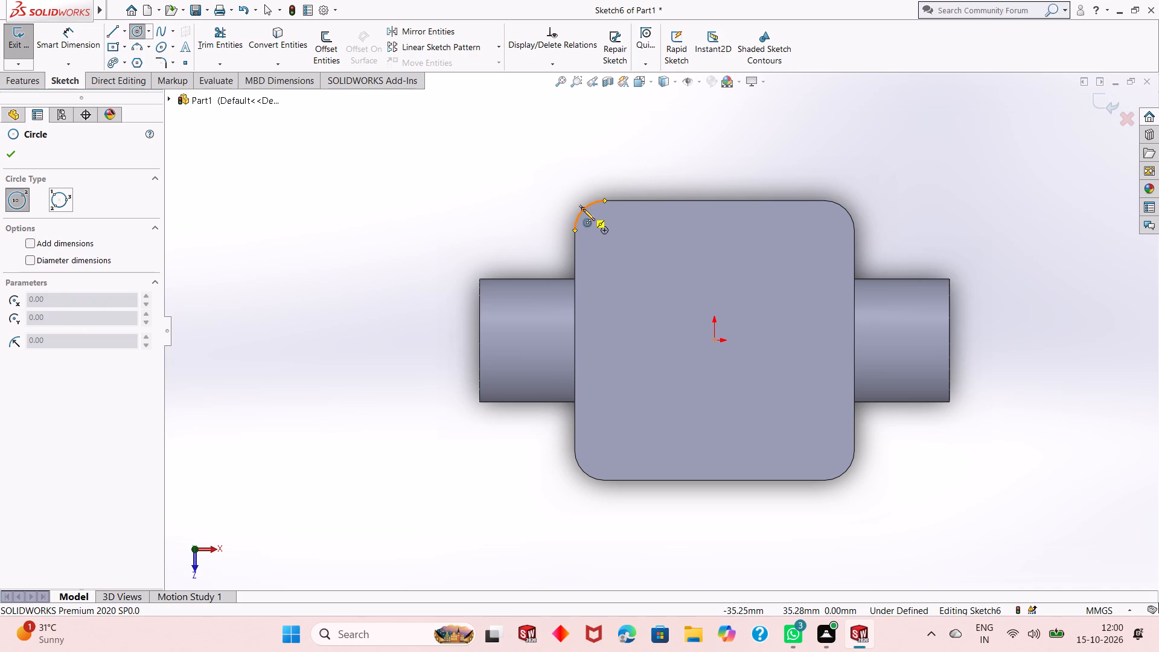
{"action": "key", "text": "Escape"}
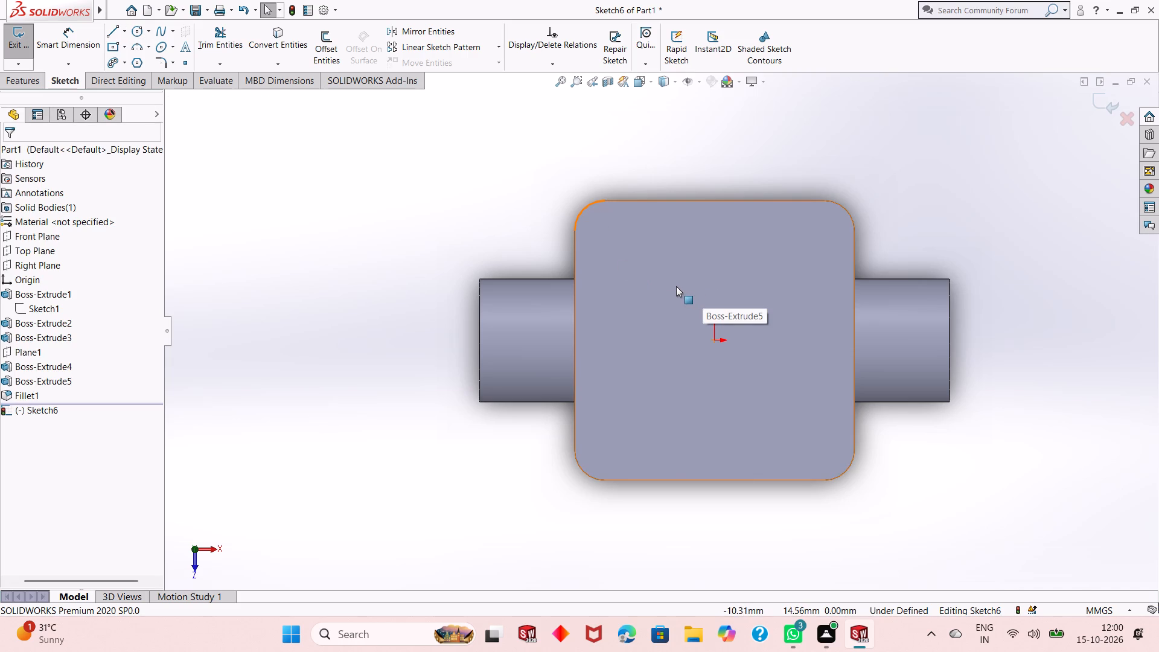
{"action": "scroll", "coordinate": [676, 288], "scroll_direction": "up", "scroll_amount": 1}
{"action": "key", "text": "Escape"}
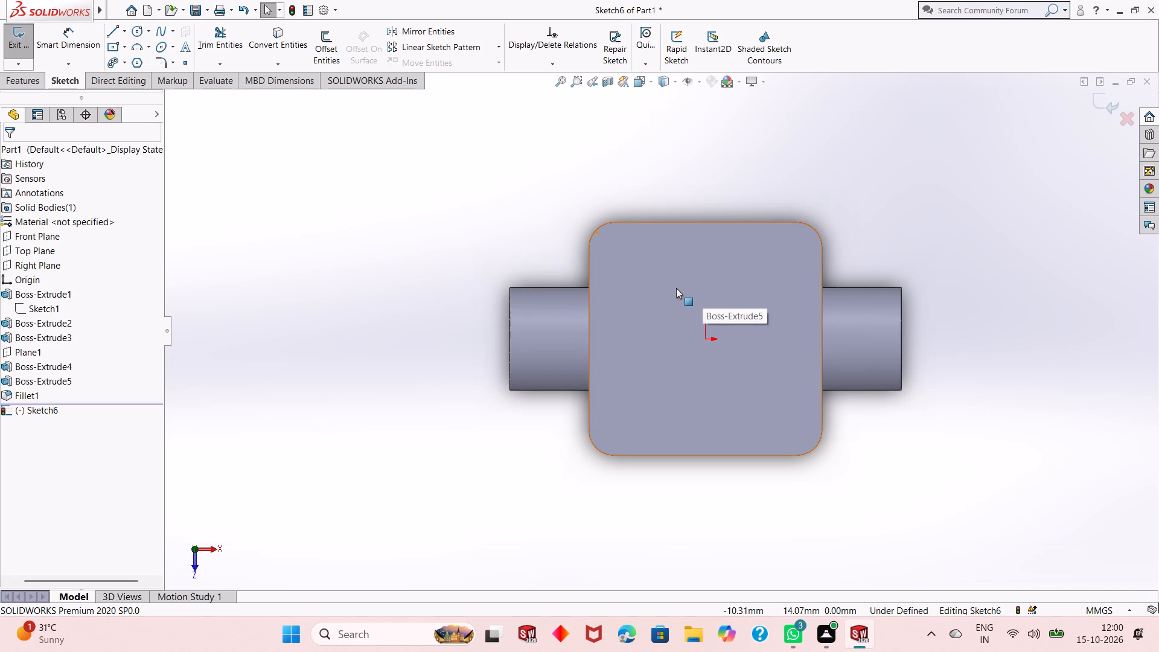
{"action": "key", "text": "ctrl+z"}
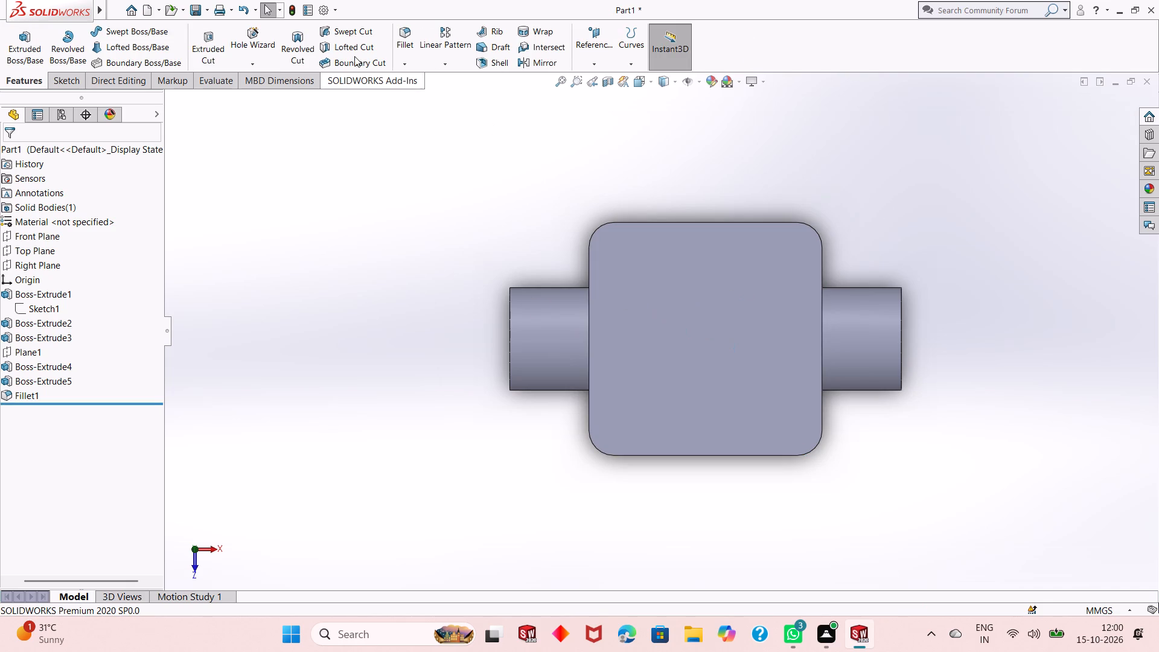
Start a Hole Wizard hole and set its hole type to Countersink.
{"action": "left_click", "coordinate": [234, 40]}
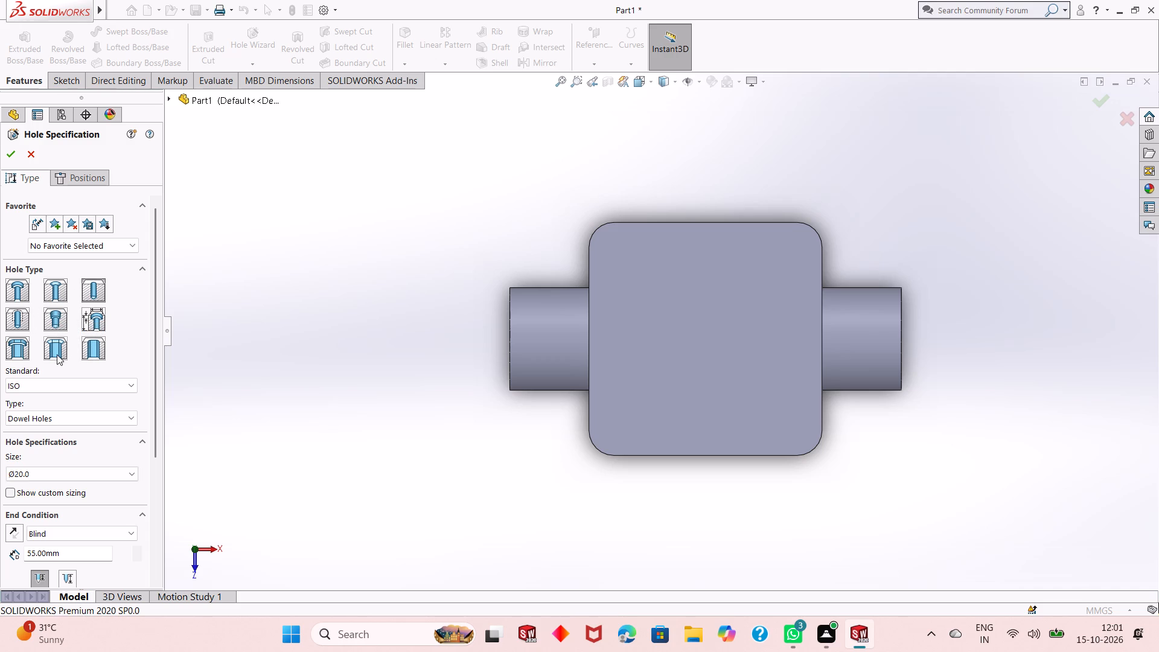
{"action": "left_click", "coordinate": [57, 290]}
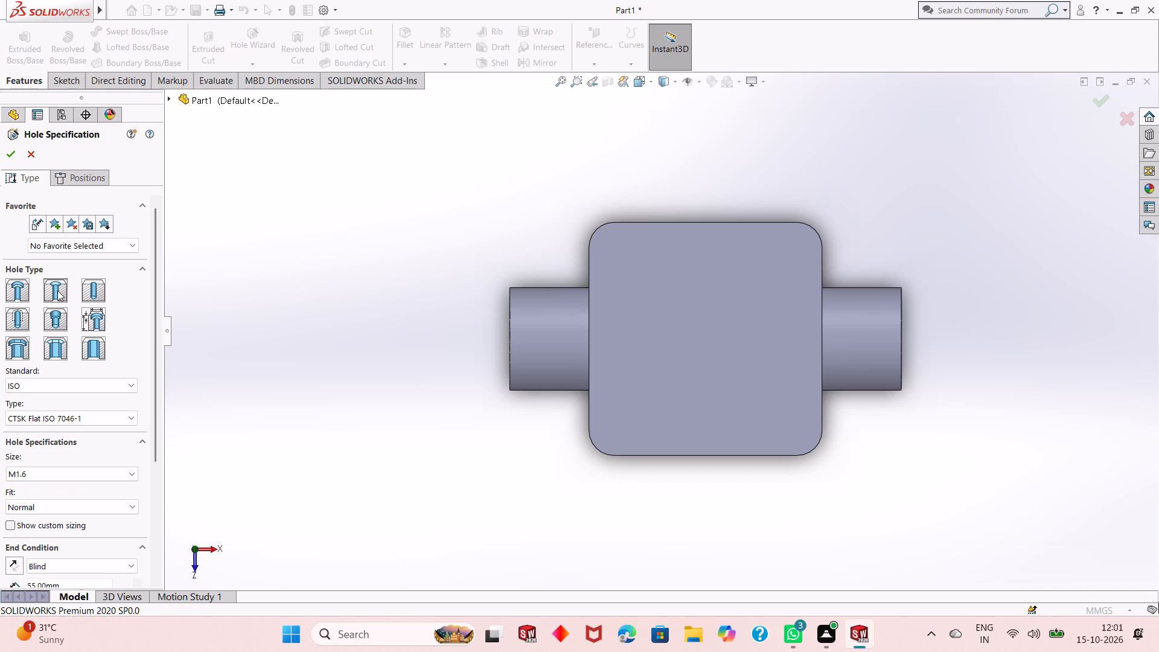
{"action": "left_click", "coordinate": [88, 292]}
{"action": "left_click", "coordinate": [65, 296]}
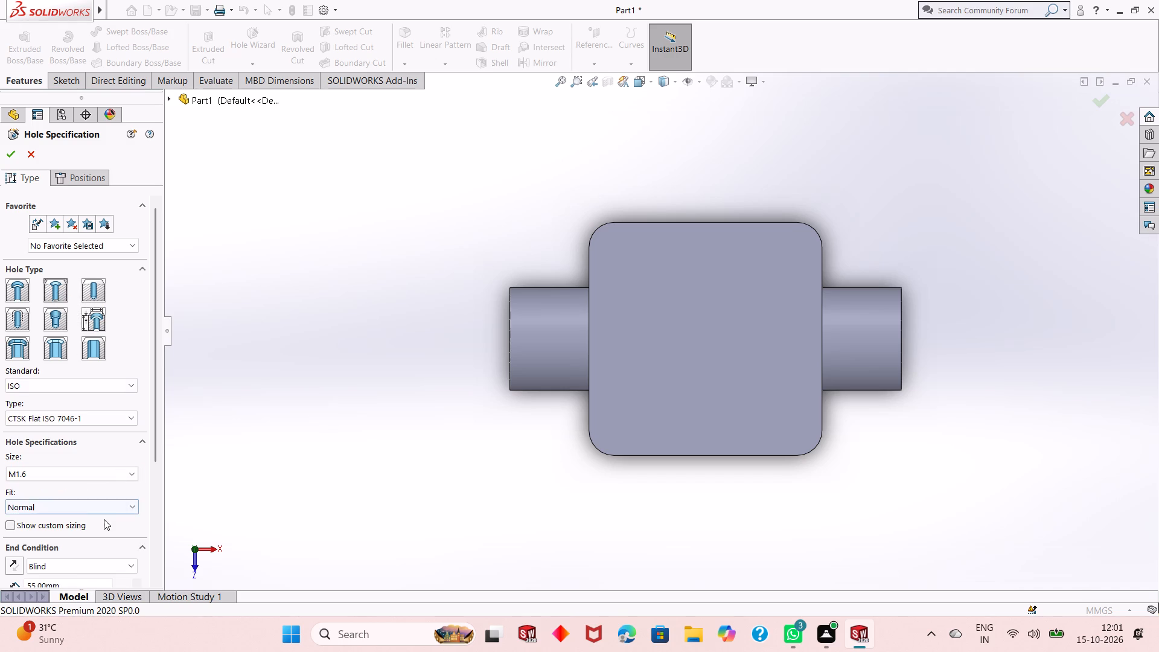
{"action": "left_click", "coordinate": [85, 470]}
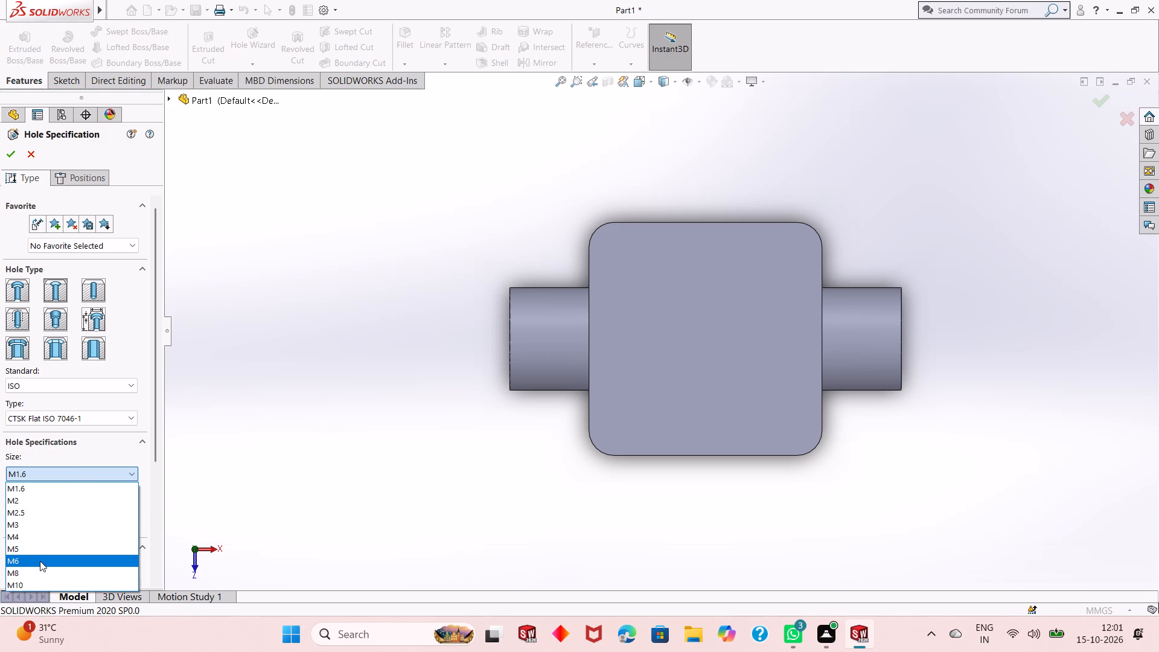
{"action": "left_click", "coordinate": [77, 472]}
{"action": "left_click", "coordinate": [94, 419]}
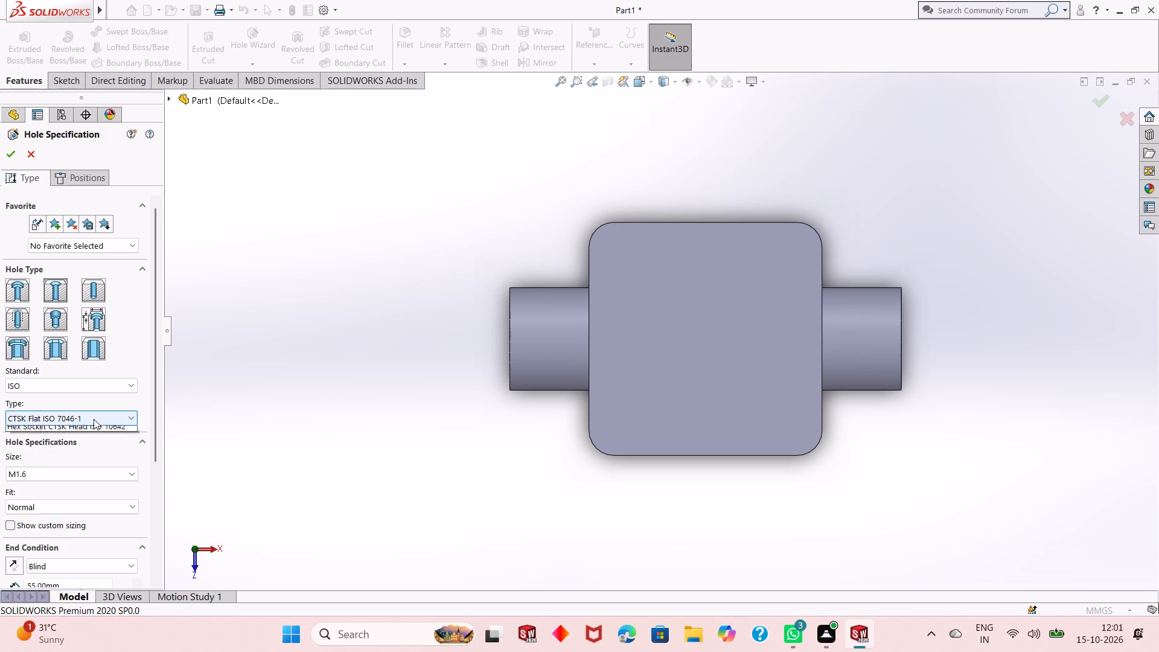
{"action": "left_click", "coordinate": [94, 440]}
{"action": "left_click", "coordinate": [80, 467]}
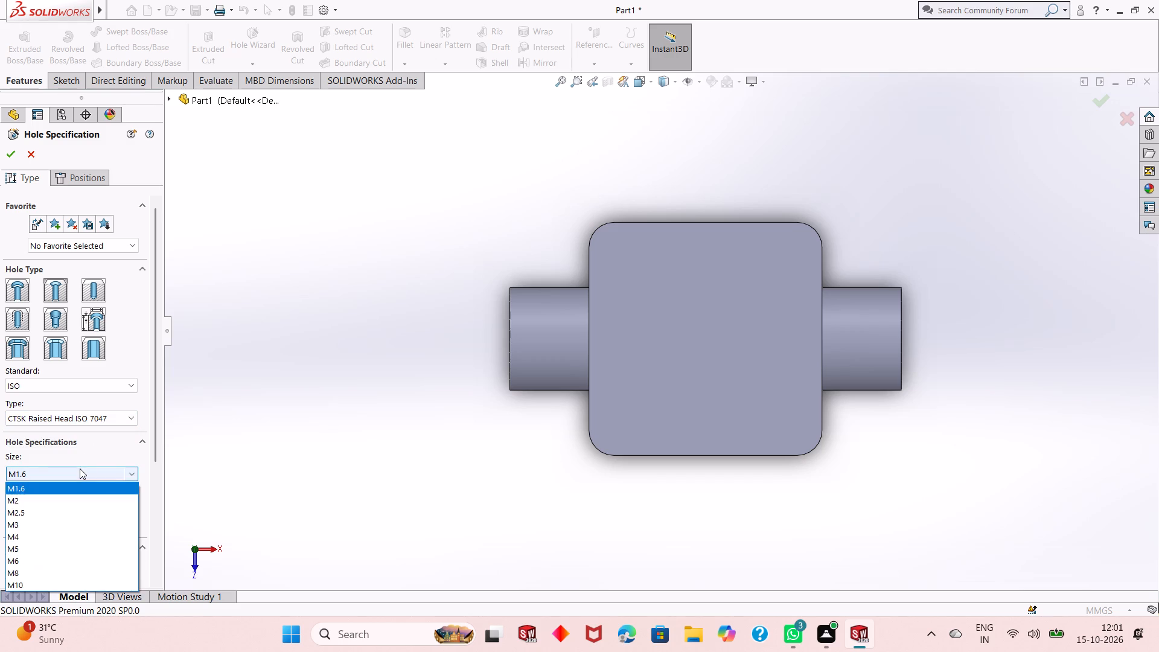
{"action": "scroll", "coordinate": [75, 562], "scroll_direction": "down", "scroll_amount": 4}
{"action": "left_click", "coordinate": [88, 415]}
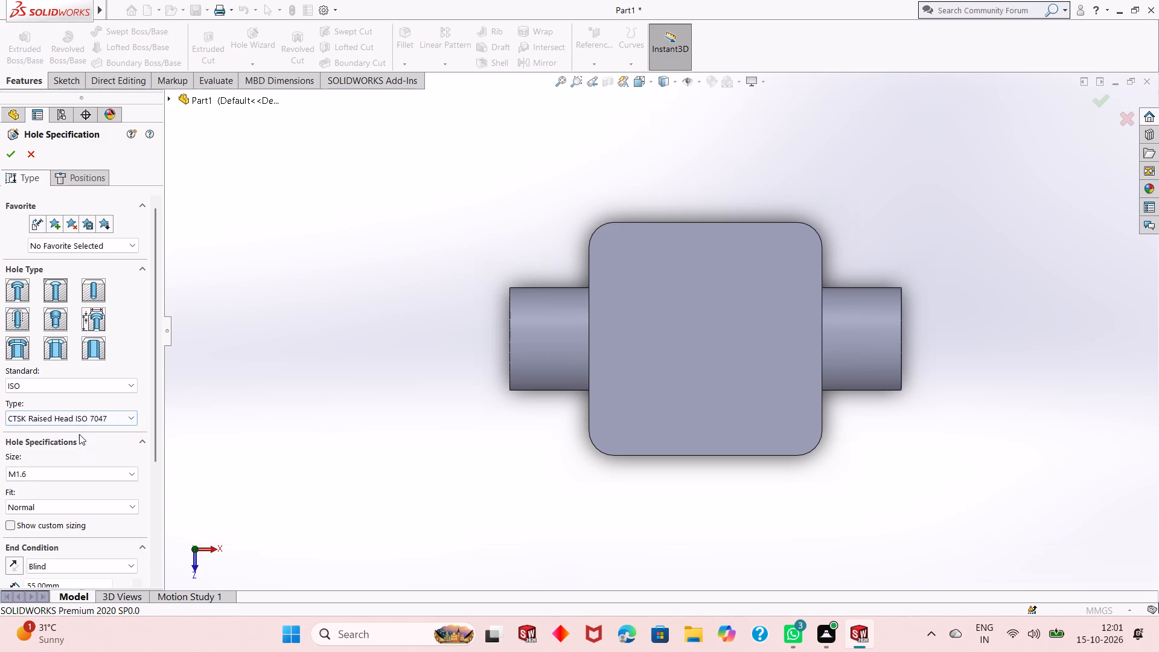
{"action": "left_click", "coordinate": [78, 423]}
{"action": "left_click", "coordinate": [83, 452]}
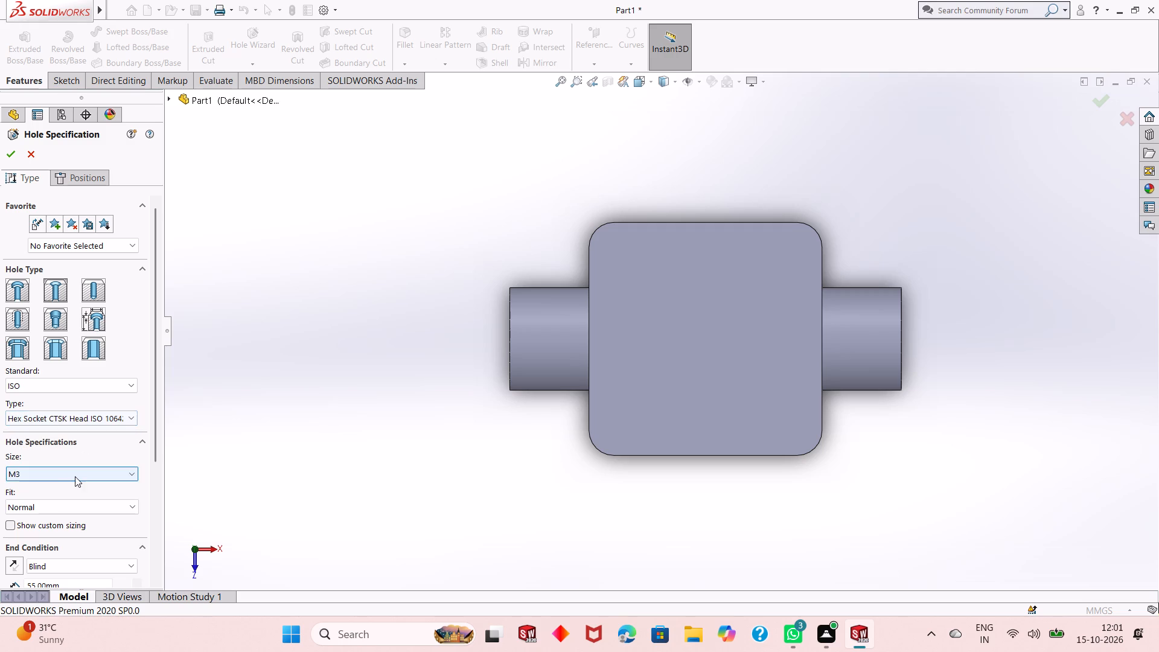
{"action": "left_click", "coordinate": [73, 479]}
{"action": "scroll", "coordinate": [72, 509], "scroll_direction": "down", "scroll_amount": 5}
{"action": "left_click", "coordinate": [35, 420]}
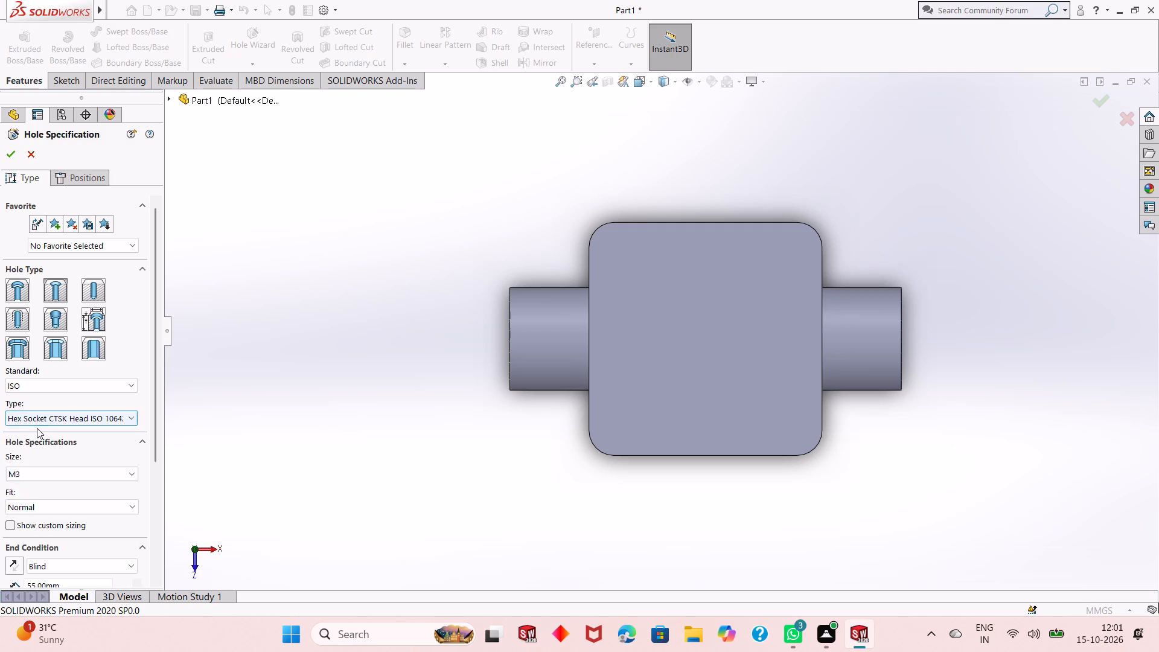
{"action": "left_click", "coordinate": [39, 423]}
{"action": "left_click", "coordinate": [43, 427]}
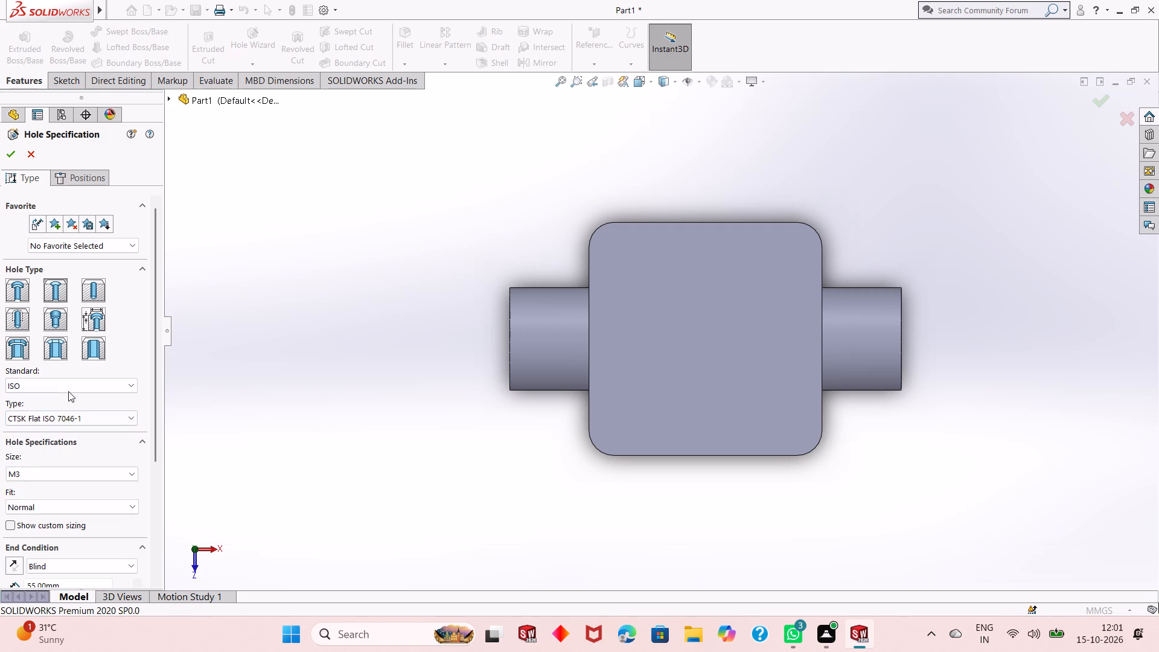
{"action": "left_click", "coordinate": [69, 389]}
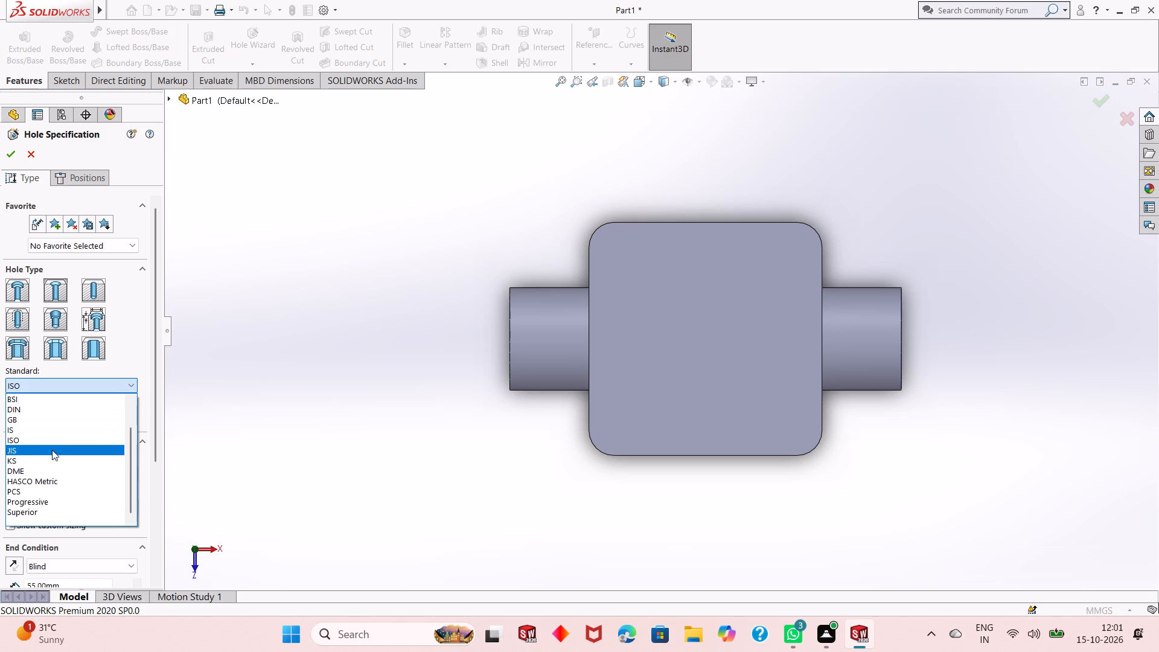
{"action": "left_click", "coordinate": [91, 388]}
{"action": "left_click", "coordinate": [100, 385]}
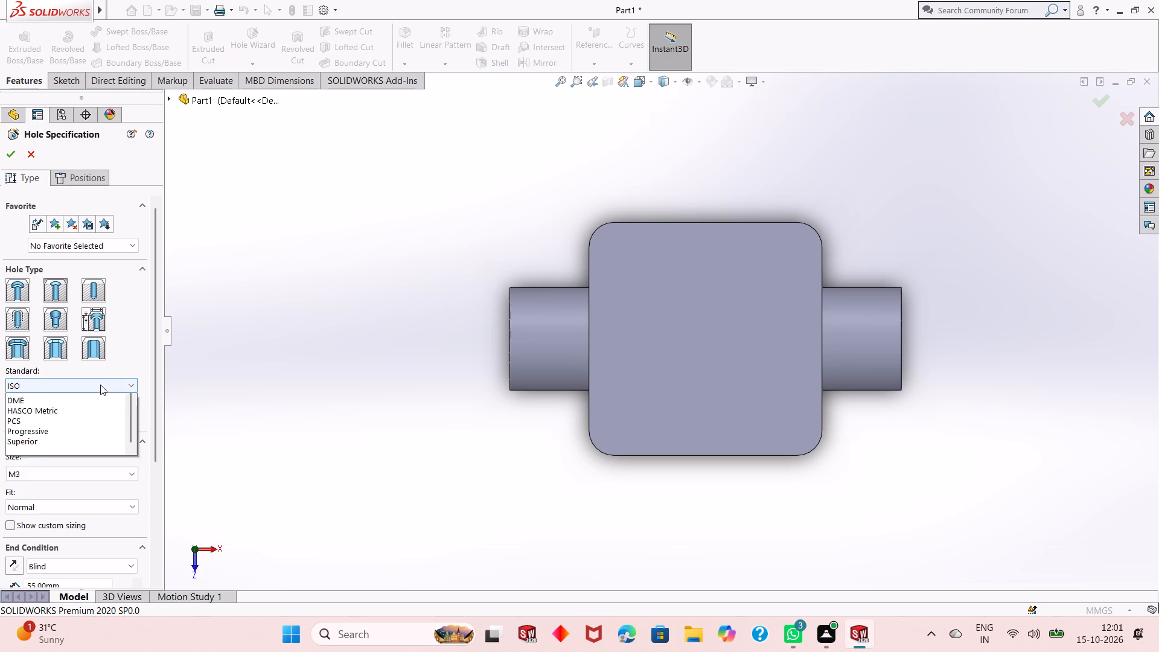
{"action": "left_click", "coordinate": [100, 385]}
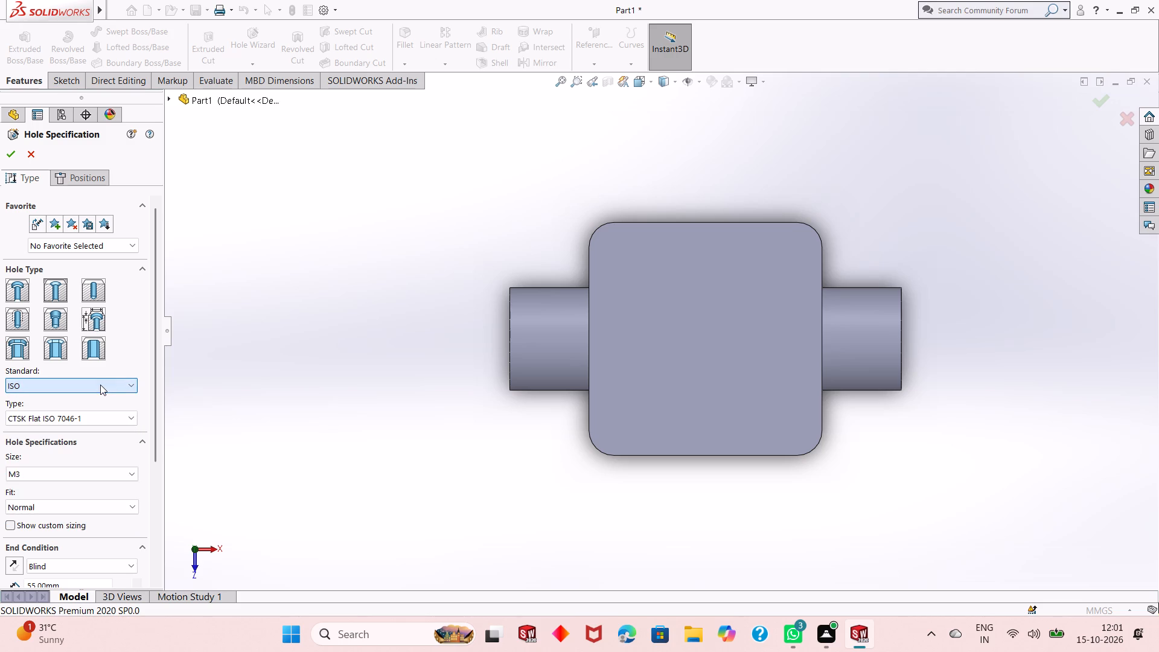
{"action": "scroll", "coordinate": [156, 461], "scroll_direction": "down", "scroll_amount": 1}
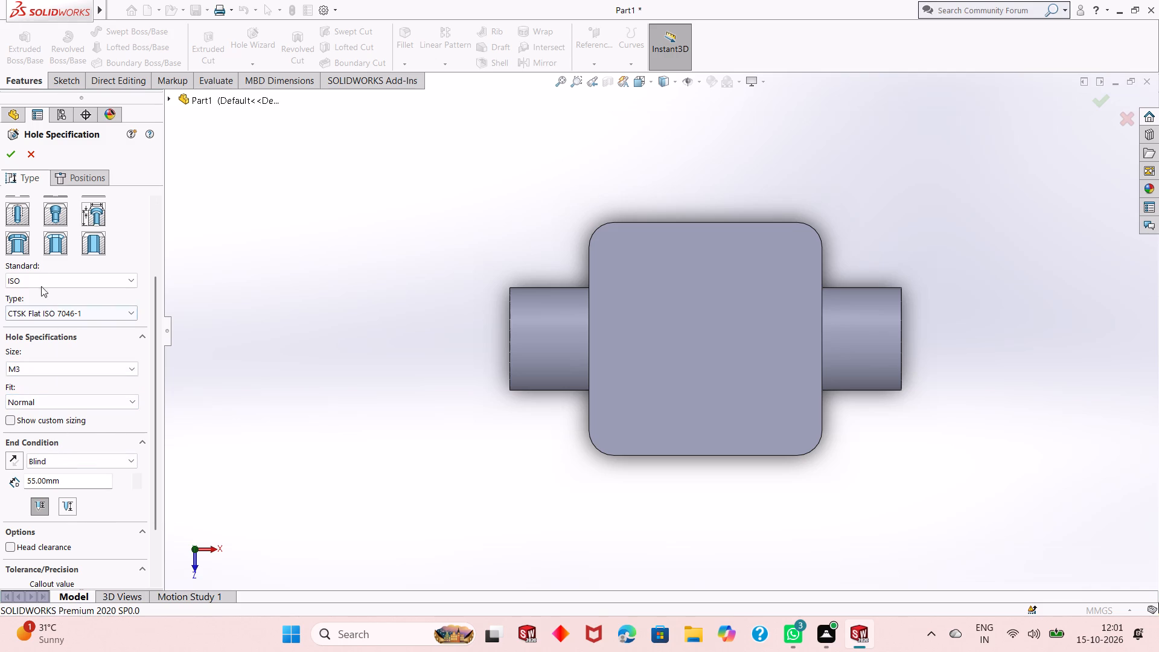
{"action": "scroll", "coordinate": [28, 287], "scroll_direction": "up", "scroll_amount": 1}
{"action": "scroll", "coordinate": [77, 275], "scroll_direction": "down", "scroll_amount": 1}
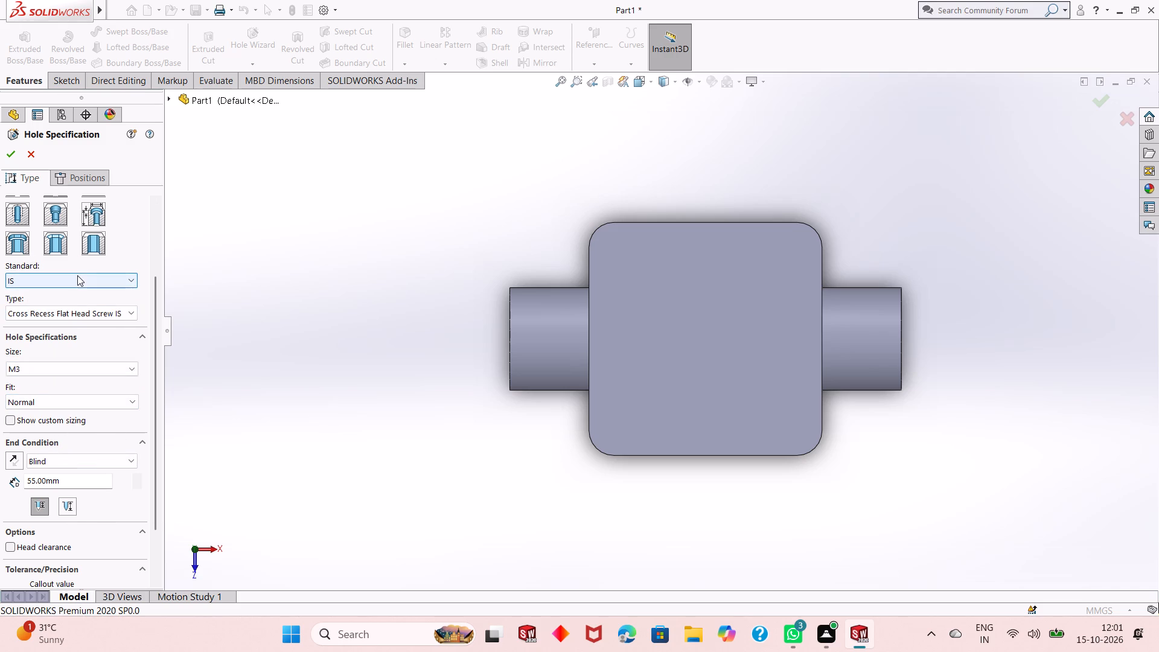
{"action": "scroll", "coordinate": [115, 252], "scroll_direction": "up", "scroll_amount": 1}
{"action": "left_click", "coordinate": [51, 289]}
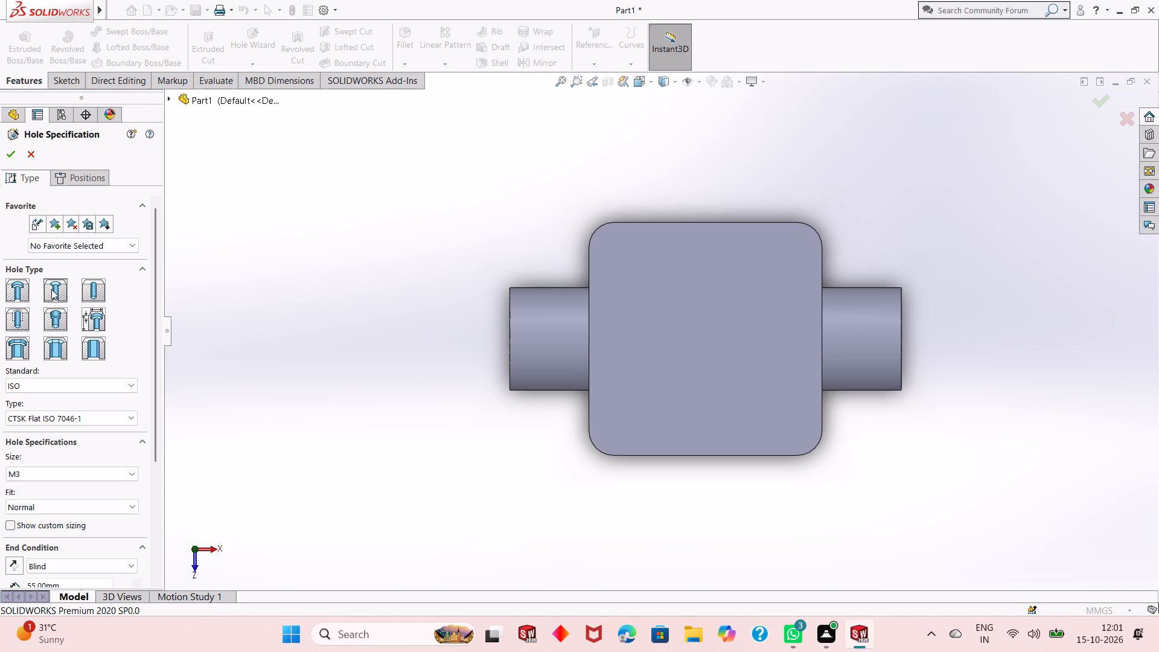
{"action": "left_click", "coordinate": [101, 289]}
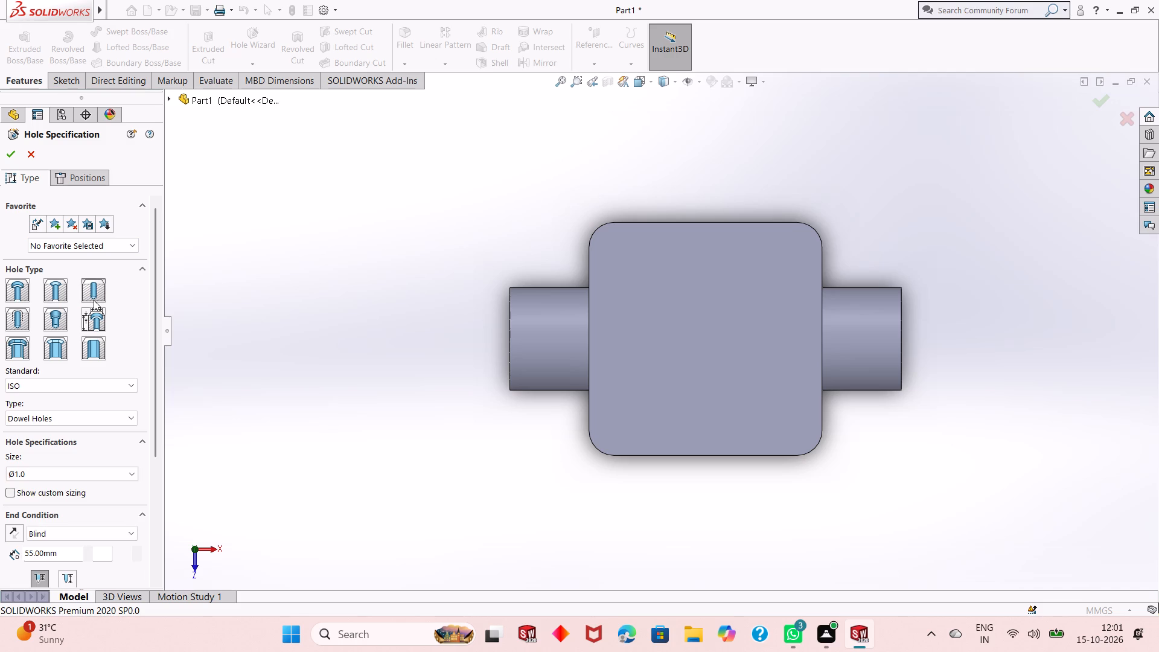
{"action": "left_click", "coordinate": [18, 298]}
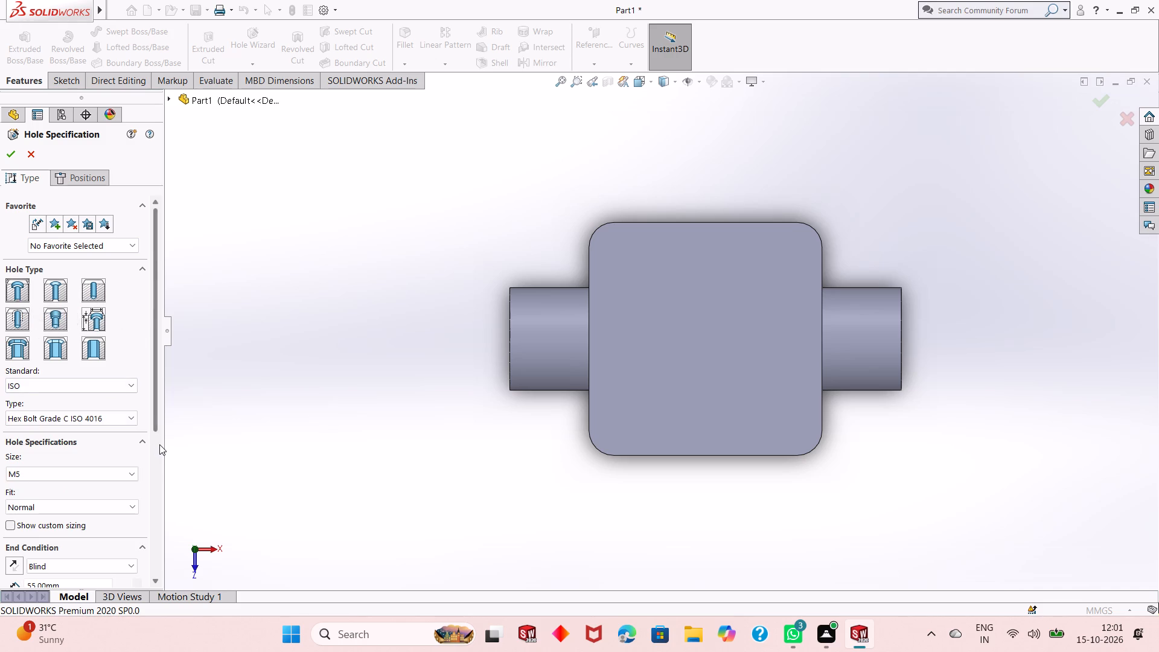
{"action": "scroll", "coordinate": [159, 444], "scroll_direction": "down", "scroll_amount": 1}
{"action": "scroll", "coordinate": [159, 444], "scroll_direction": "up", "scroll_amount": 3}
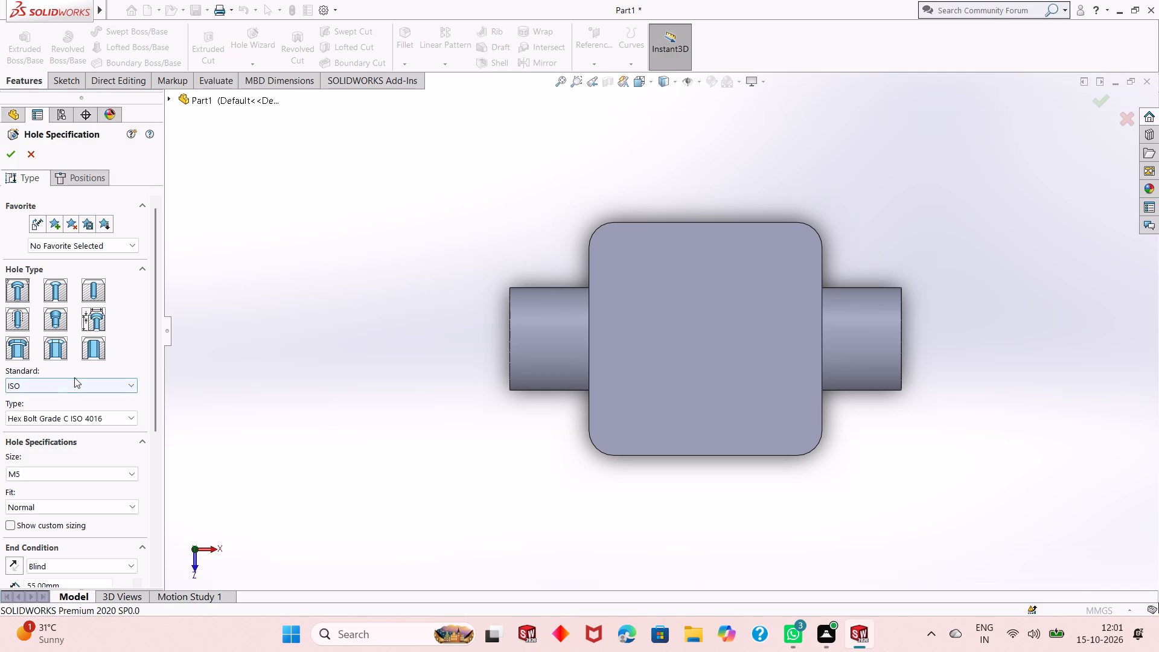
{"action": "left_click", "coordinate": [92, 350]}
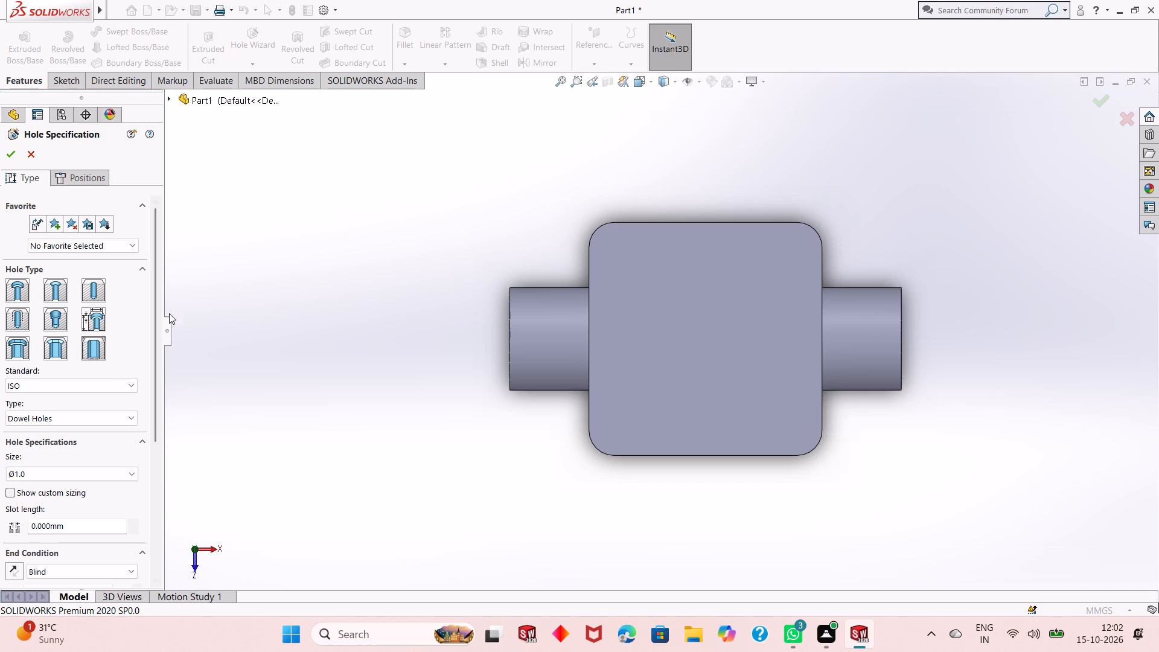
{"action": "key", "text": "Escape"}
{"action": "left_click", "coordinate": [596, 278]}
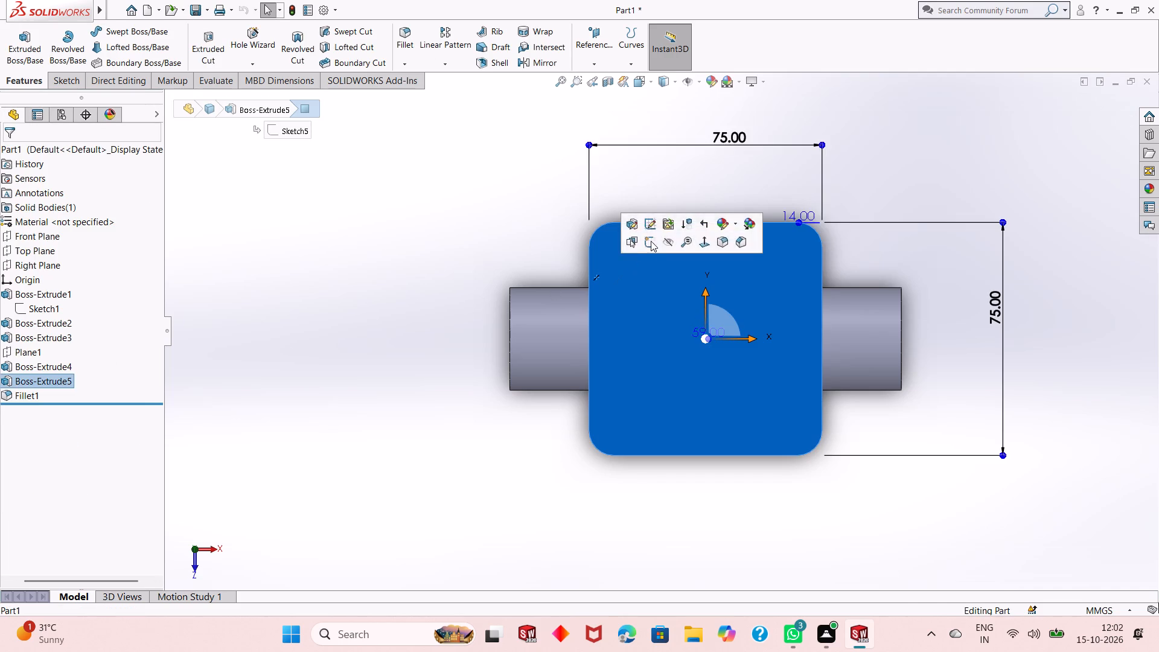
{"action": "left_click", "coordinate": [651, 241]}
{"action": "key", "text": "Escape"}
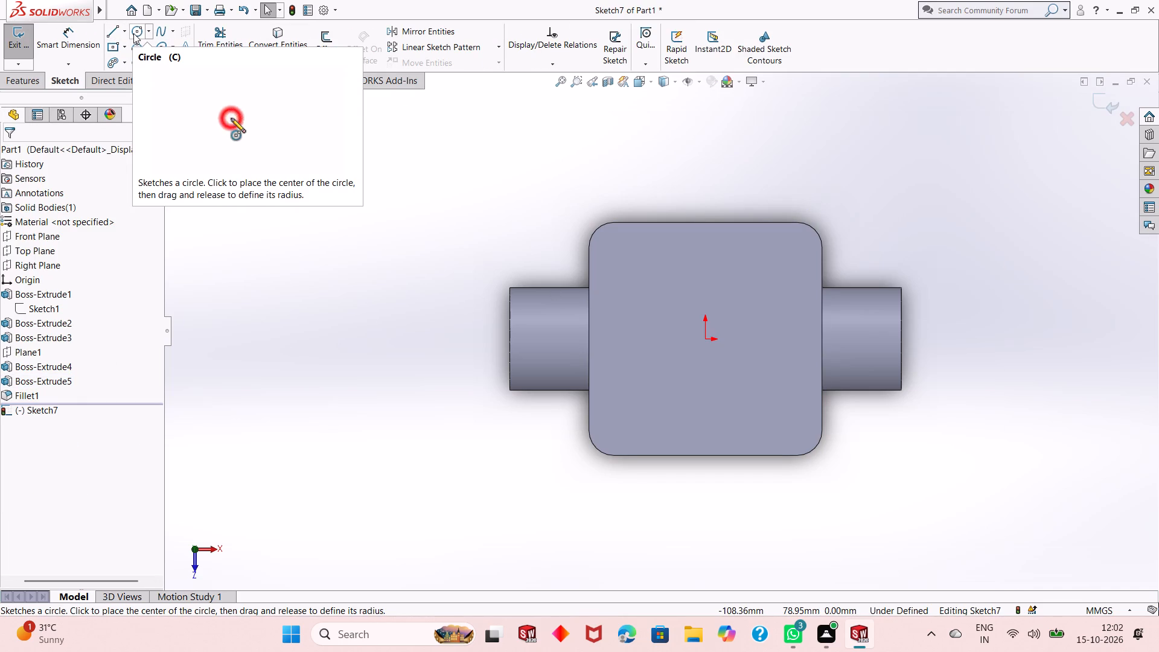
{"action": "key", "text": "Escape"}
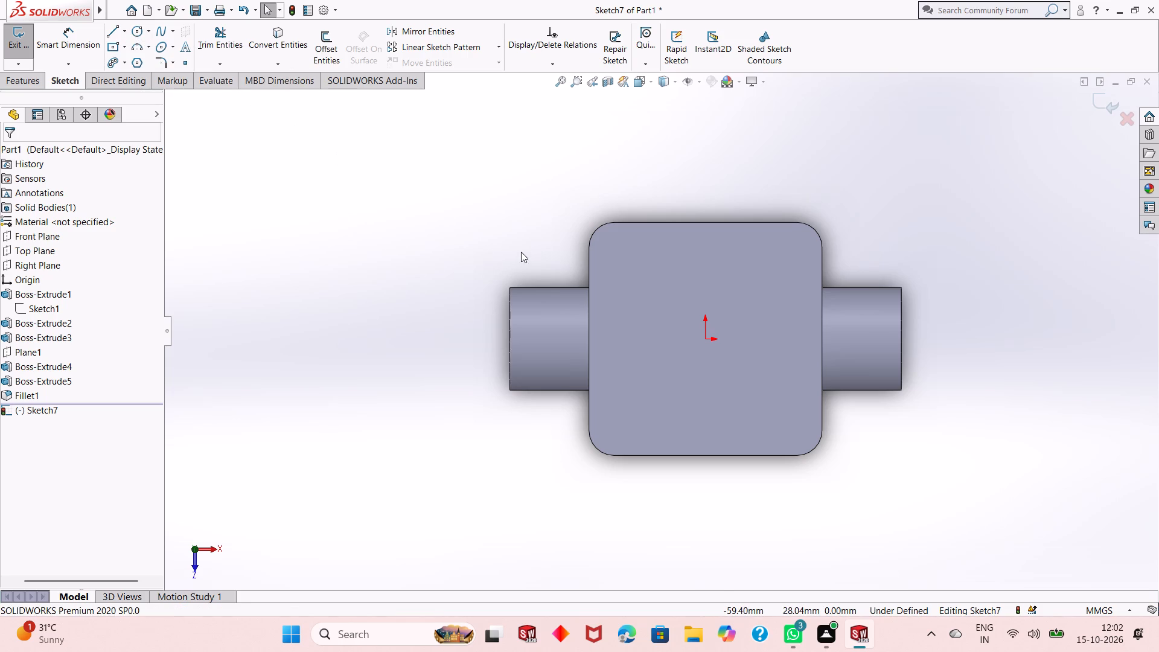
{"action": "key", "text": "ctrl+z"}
Sketch a circle about 38.6 mm in diameter on the horizontal cylinder's end face, concentric with the cylinder.
{"action": "middle_click_drag", "start_coordinate": [723, 394], "coordinate": [725, 237]}
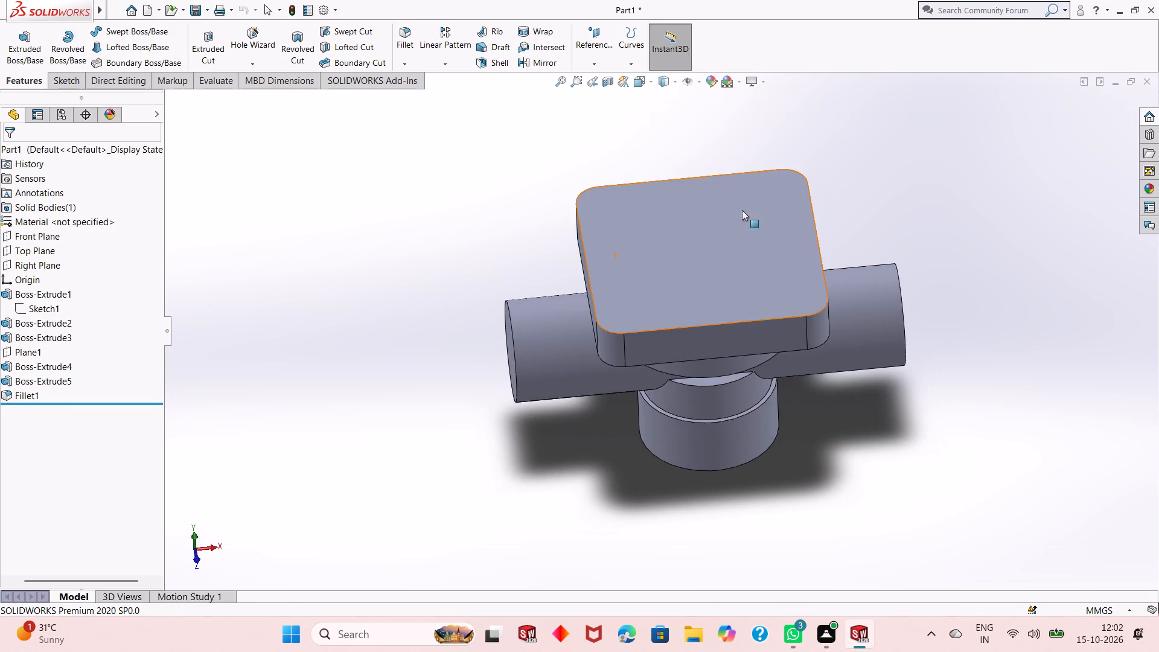
{"action": "scroll", "coordinate": [710, 317], "scroll_direction": "up", "scroll_amount": 1}
{"action": "middle_click_drag", "start_coordinate": [710, 317], "coordinate": [798, 203]}
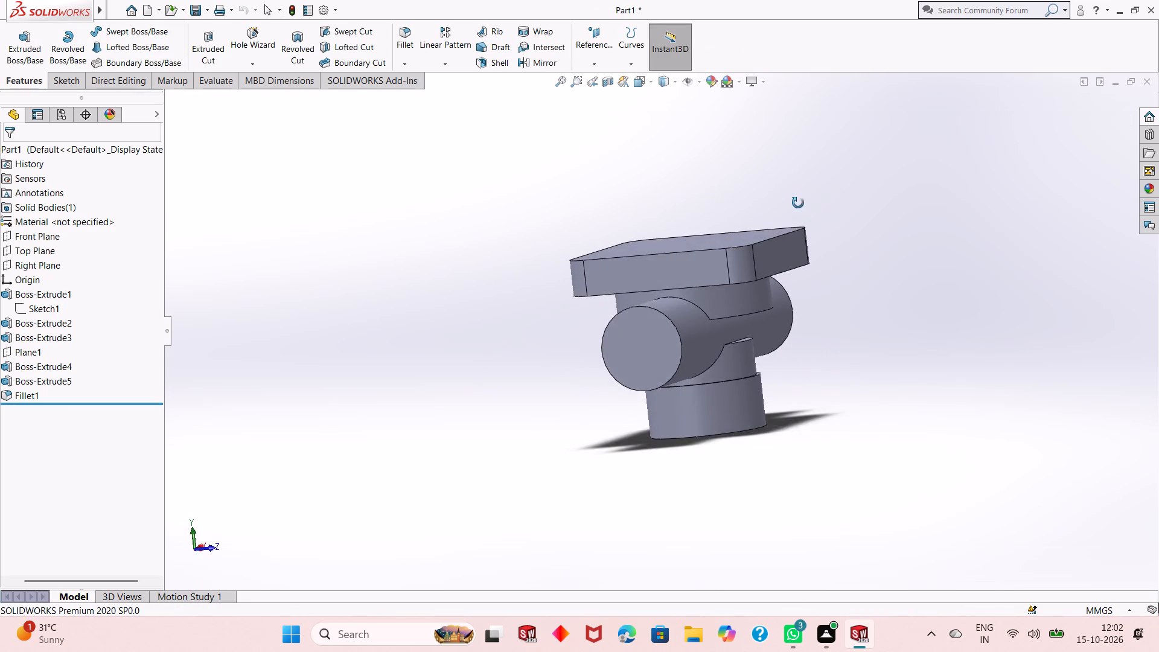
{"action": "middle_click_drag", "start_coordinate": [798, 203], "coordinate": [806, 230]}
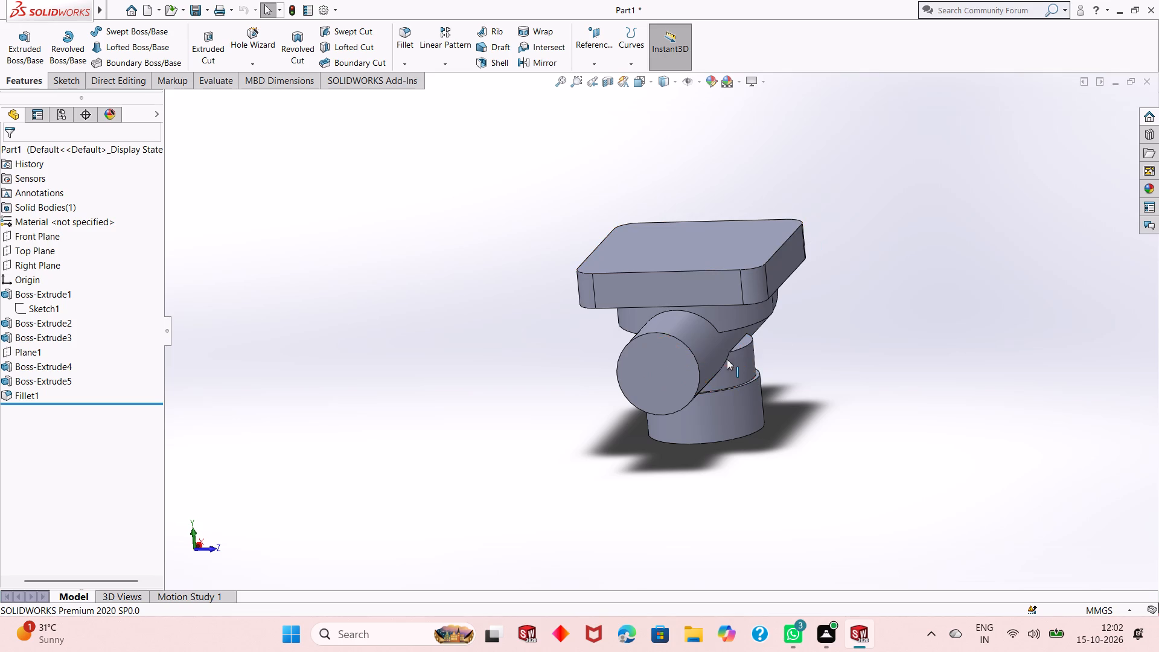
{"action": "middle_click_drag", "start_coordinate": [727, 359], "coordinate": [741, 336]}
{"action": "left_click", "coordinate": [689, 345]}
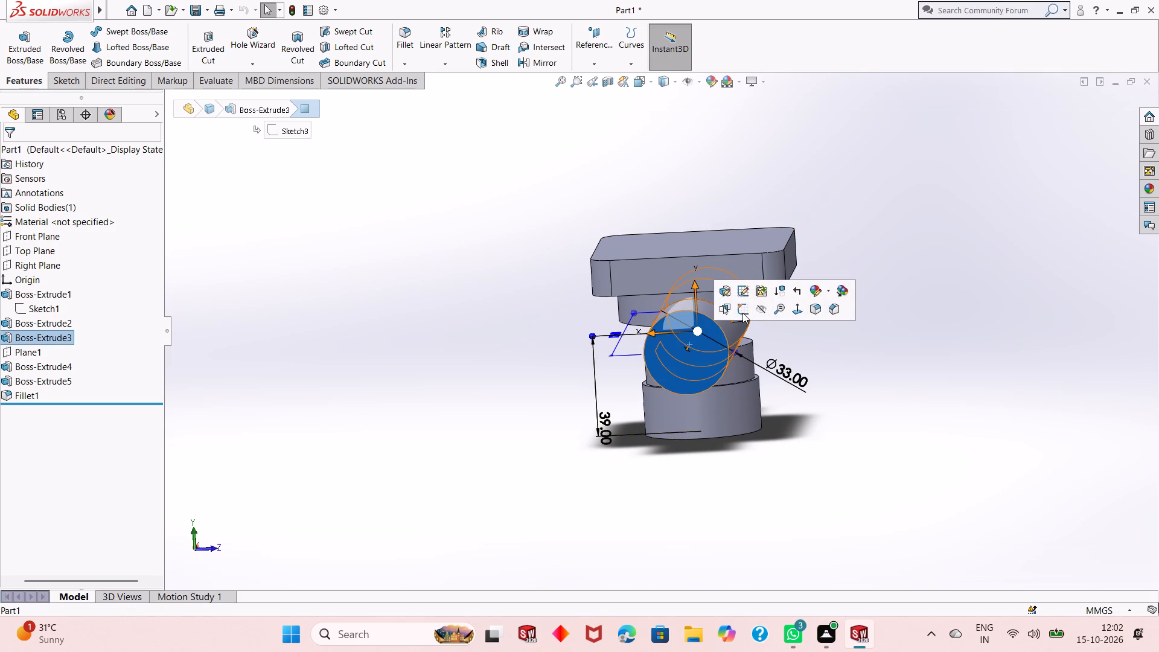
{"action": "left_click", "coordinate": [742, 313]}
{"action": "key", "text": "ctrl+8"}
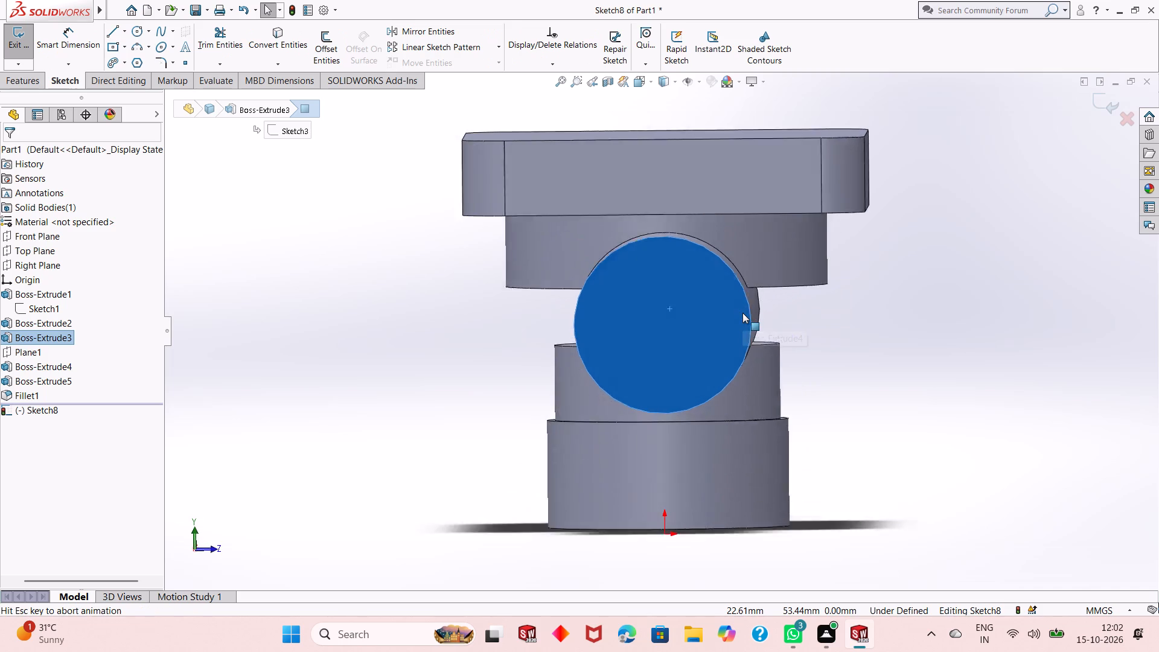
{"action": "scroll", "coordinate": [681, 394], "scroll_direction": "up", "scroll_amount": 1}
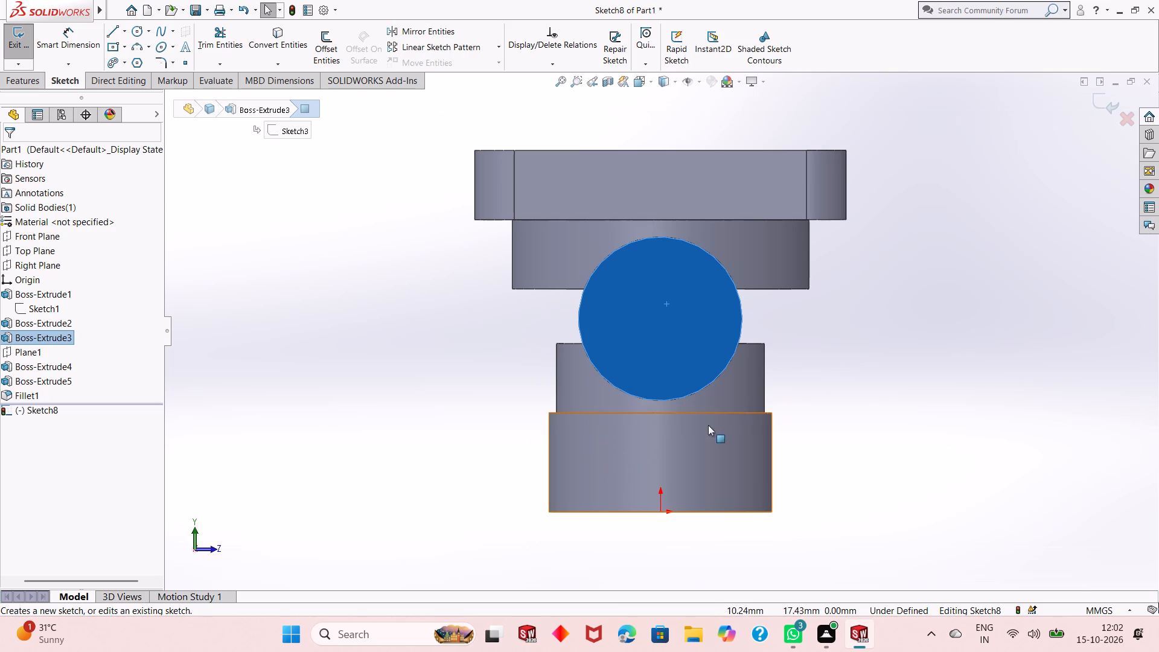
{"action": "key", "text": "Escape"}
{"action": "left_click", "coordinate": [134, 25]}
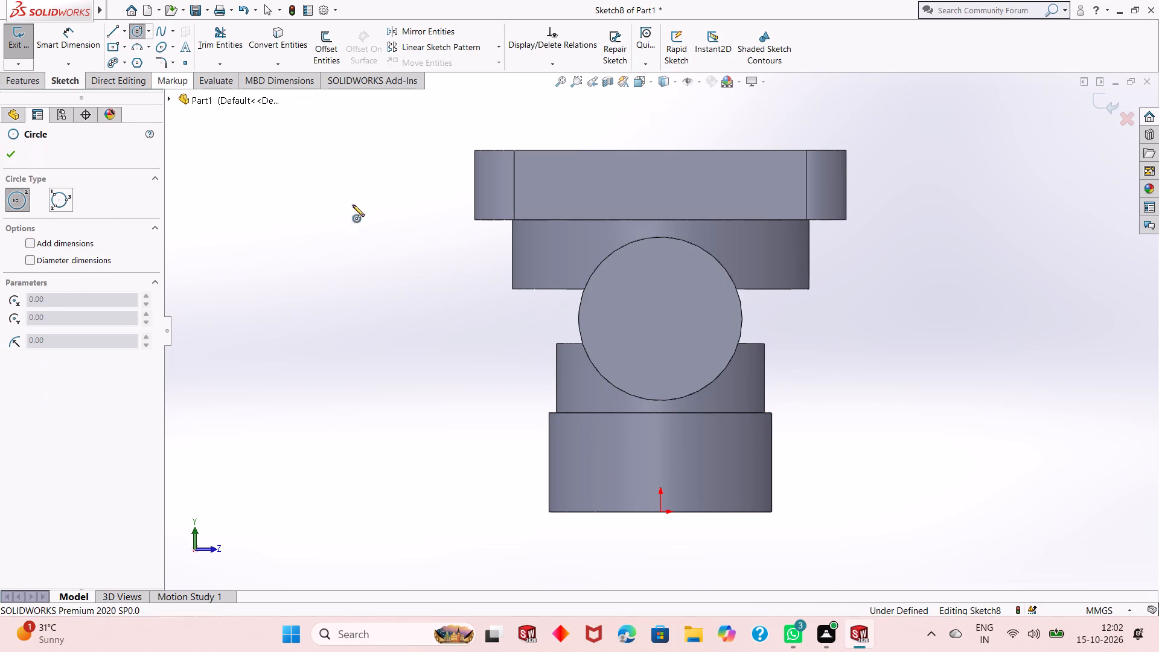
{"action": "left_click", "coordinate": [662, 317]}
{"action": "left_click", "coordinate": [738, 263]}
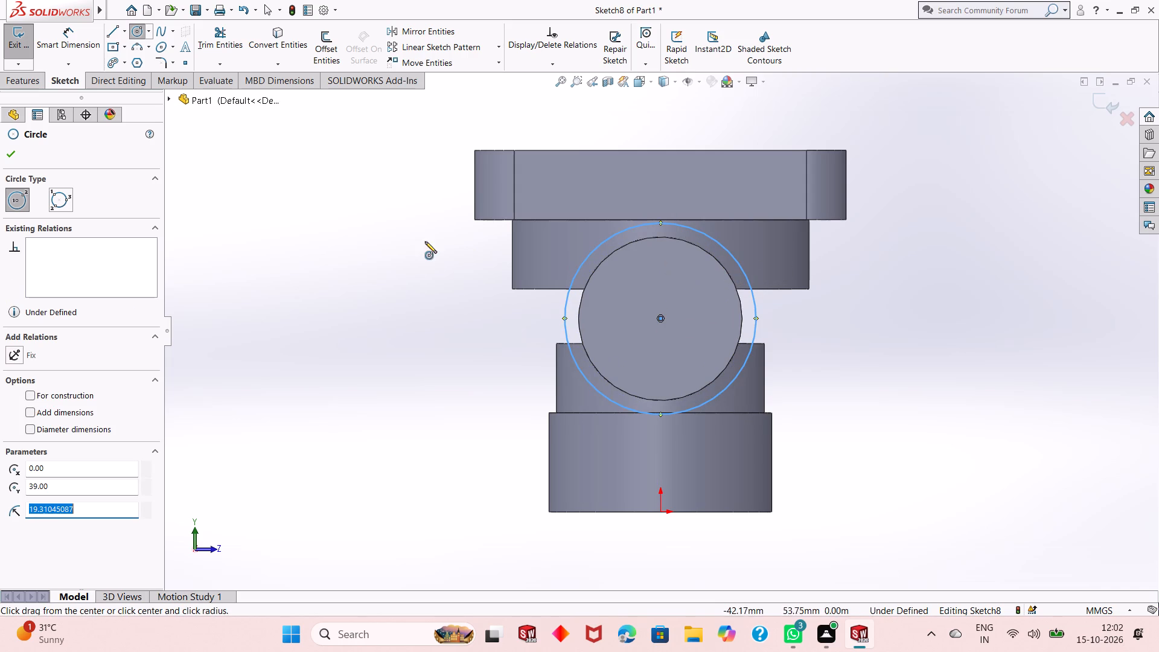
{"action": "right_click", "coordinate": [302, 241]}
{"action": "left_click", "coordinate": [333, 250]}
Dimension the new circle's diameter as 38 mm.
{"action": "left_click", "coordinate": [96, 33]}
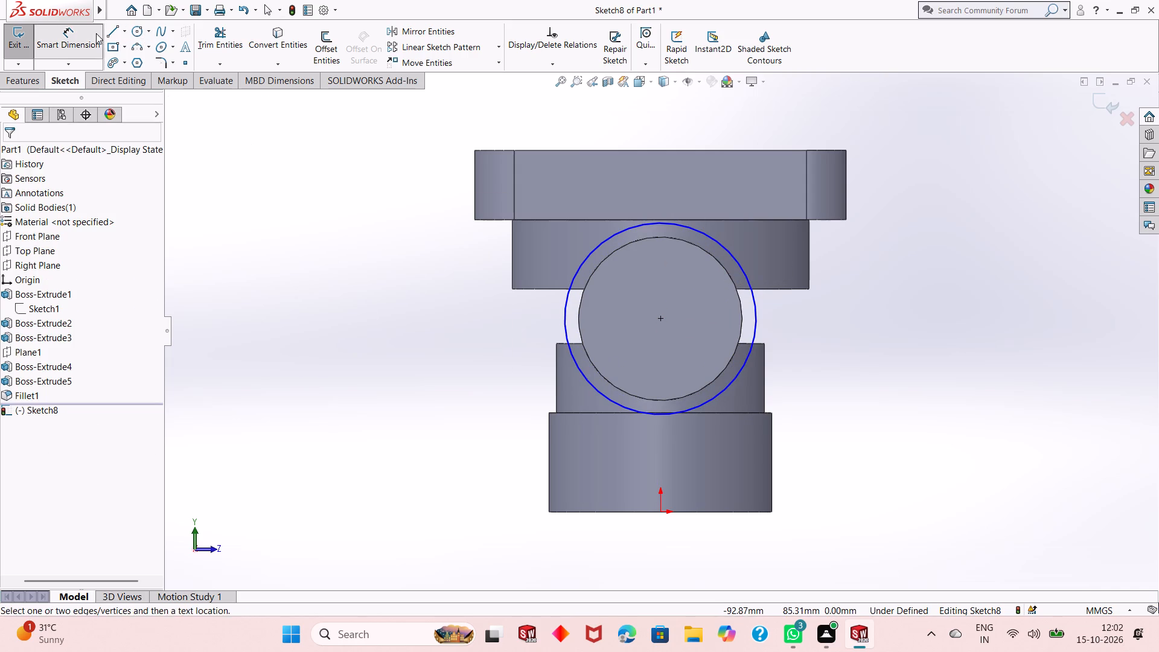
{"action": "left_click", "coordinate": [688, 407]}
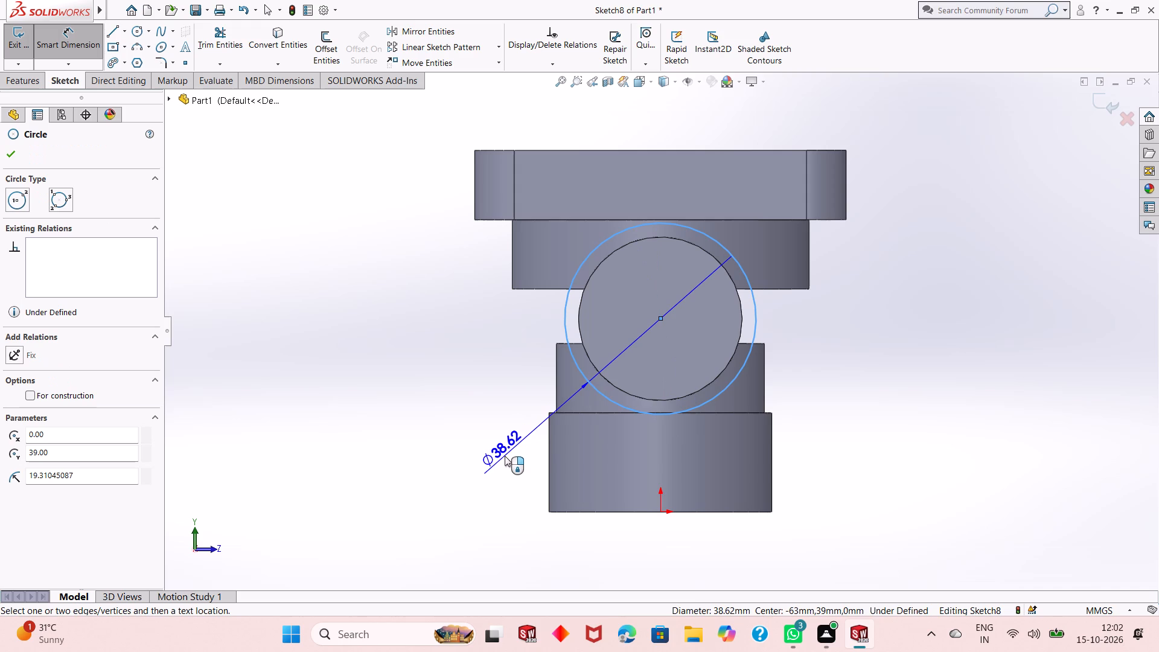
{"action": "left_click", "coordinate": [505, 456]}
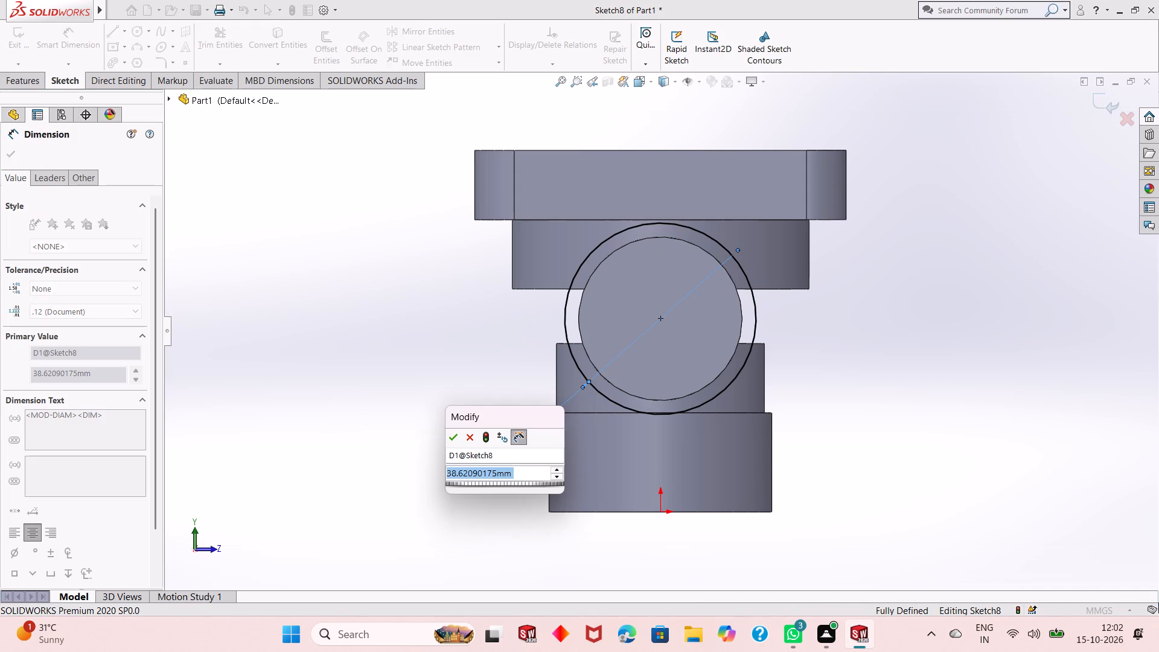
{"action": "type", "text": "38"}
{"action": "key", "text": "Return"}
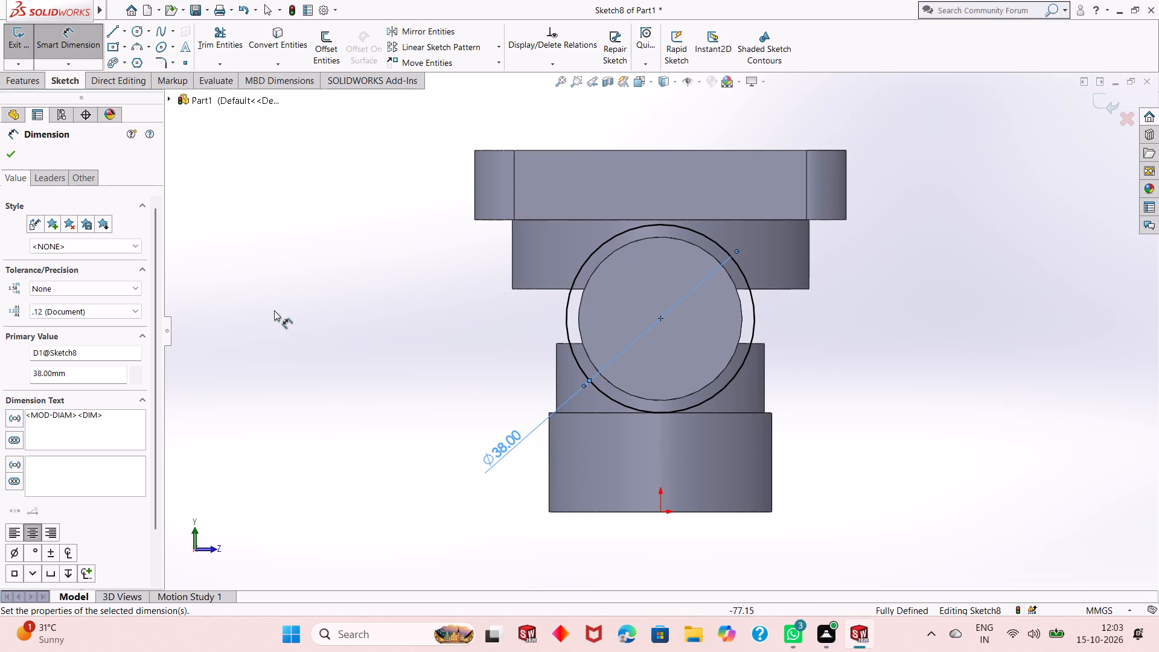
{"action": "right_click", "coordinate": [255, 245]}
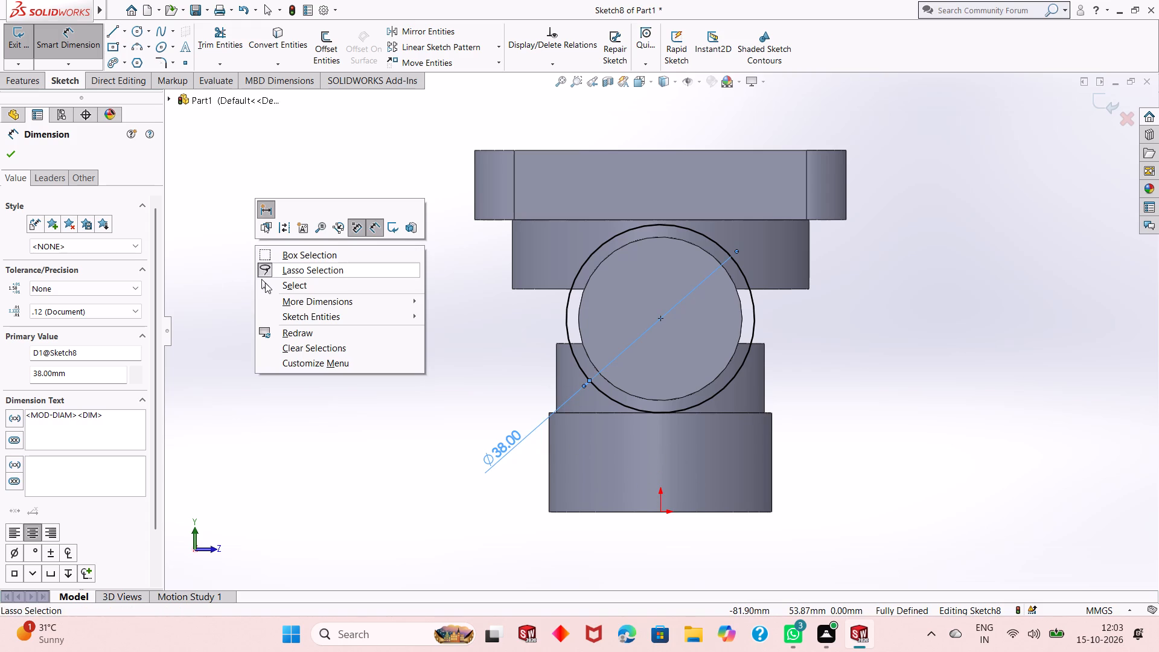
{"action": "left_click", "coordinate": [265, 283]}
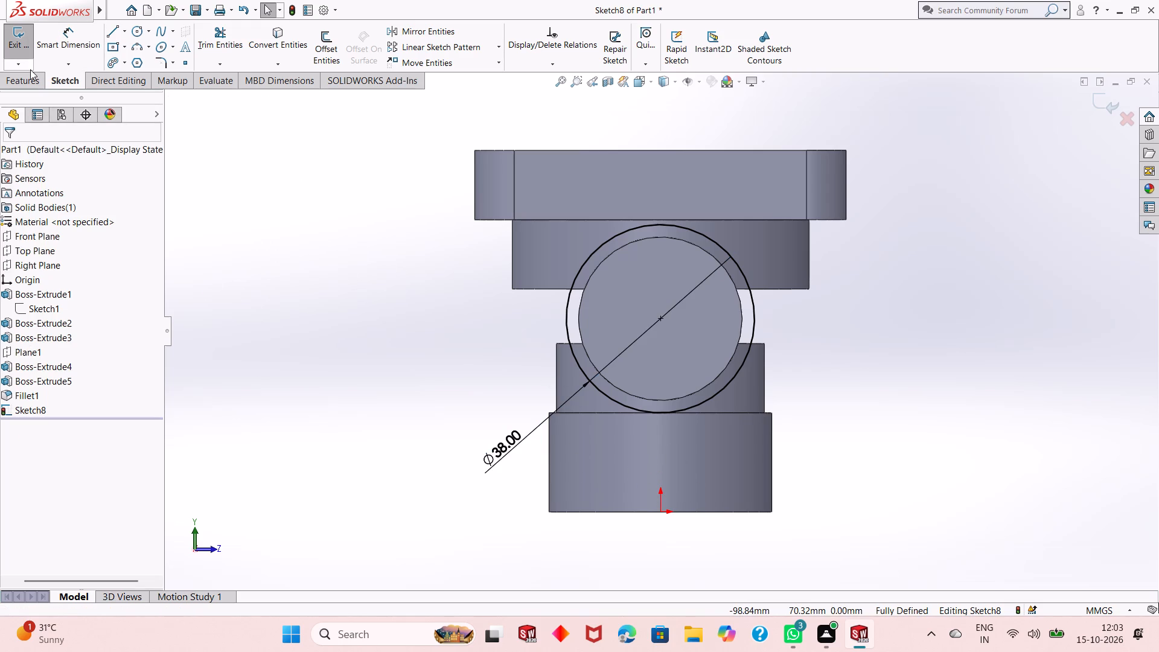
Extrude the 38 mm circle 7 mm in the reversed direction, back over the horizontal cylinder, with merged result.
{"action": "left_click", "coordinate": [31, 81]}
{"action": "left_click", "coordinate": [27, 44]}
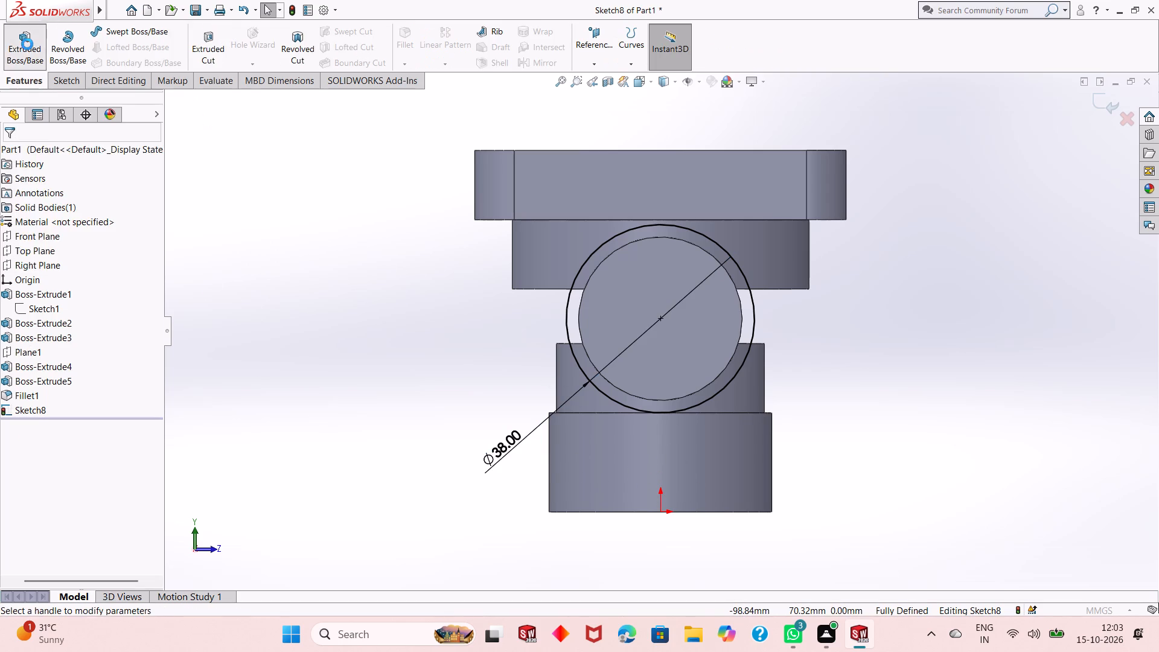
{"action": "middle_click_drag", "start_coordinate": [437, 276], "coordinate": [395, 312]}
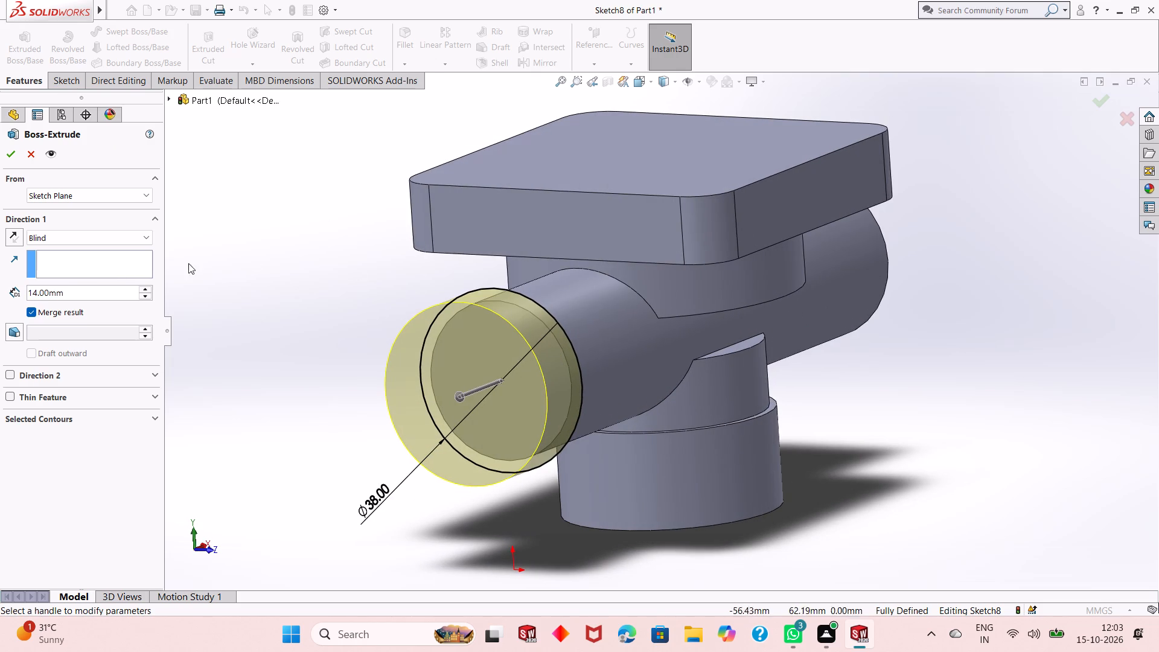
{"action": "triple_click", "coordinate": [94, 293]}
{"action": "left_click", "coordinate": [94, 293]}
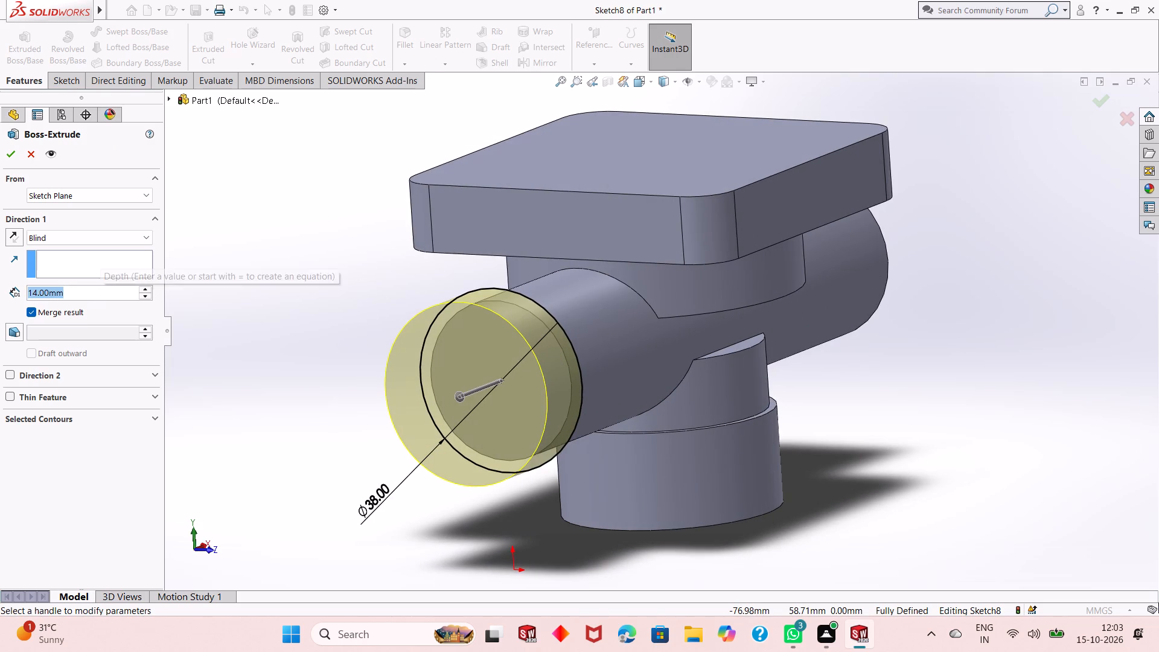
{"action": "key", "text": "7"}
{"action": "key", "text": "Return"}
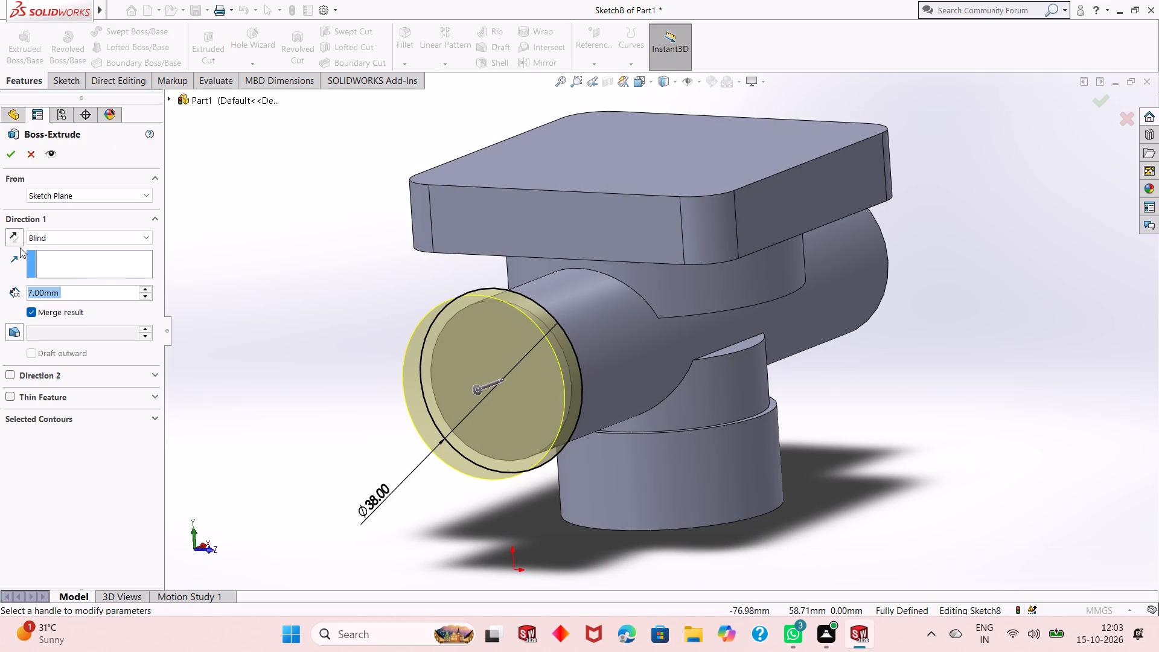
{"action": "left_click", "coordinate": [10, 235]}
{"action": "middle_click_drag", "start_coordinate": [400, 296], "coordinate": [354, 287]}
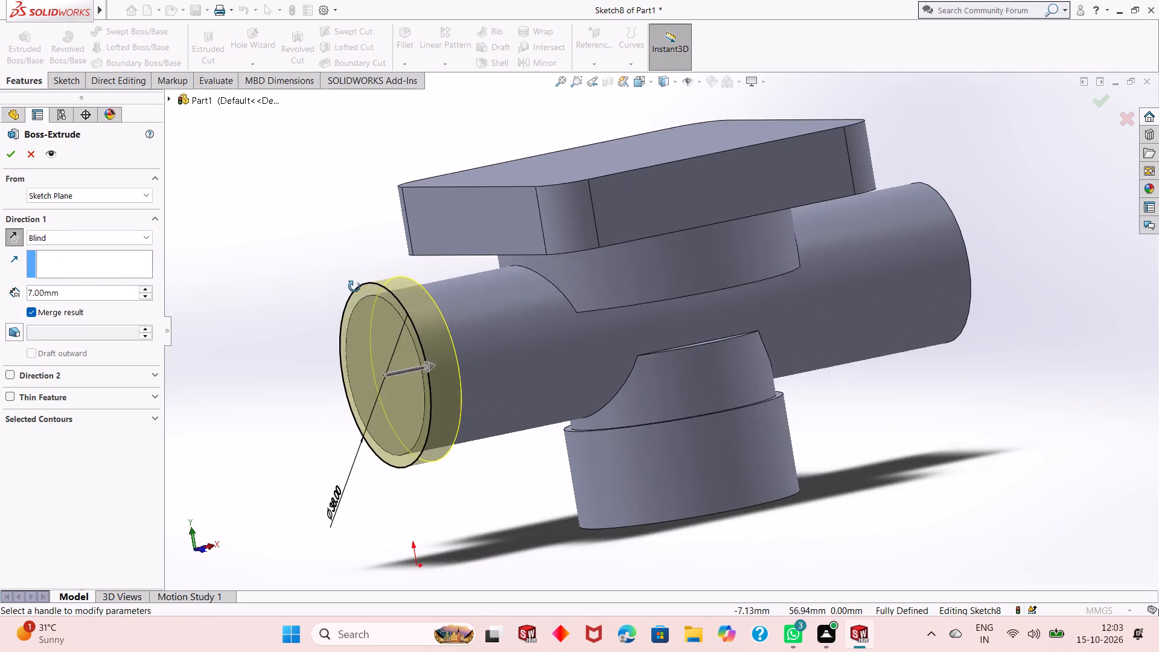
{"action": "middle_click_drag", "start_coordinate": [354, 287], "coordinate": [325, 322]}
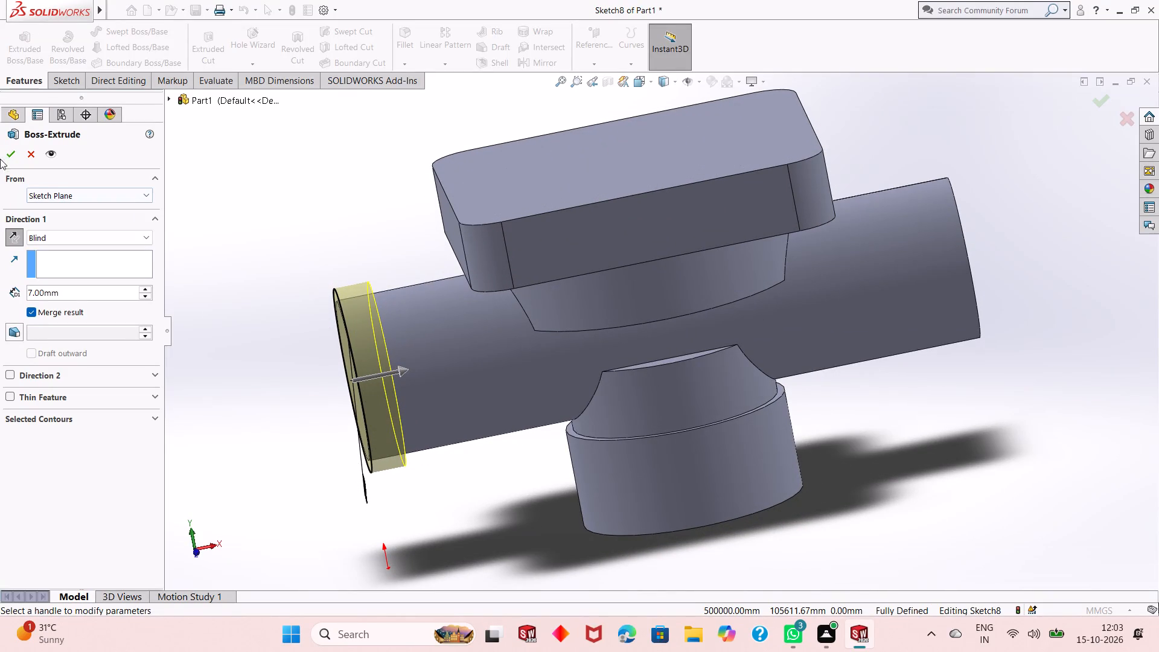
{"action": "left_click", "coordinate": [8, 157]}
{"action": "left_click", "coordinate": [346, 229]}
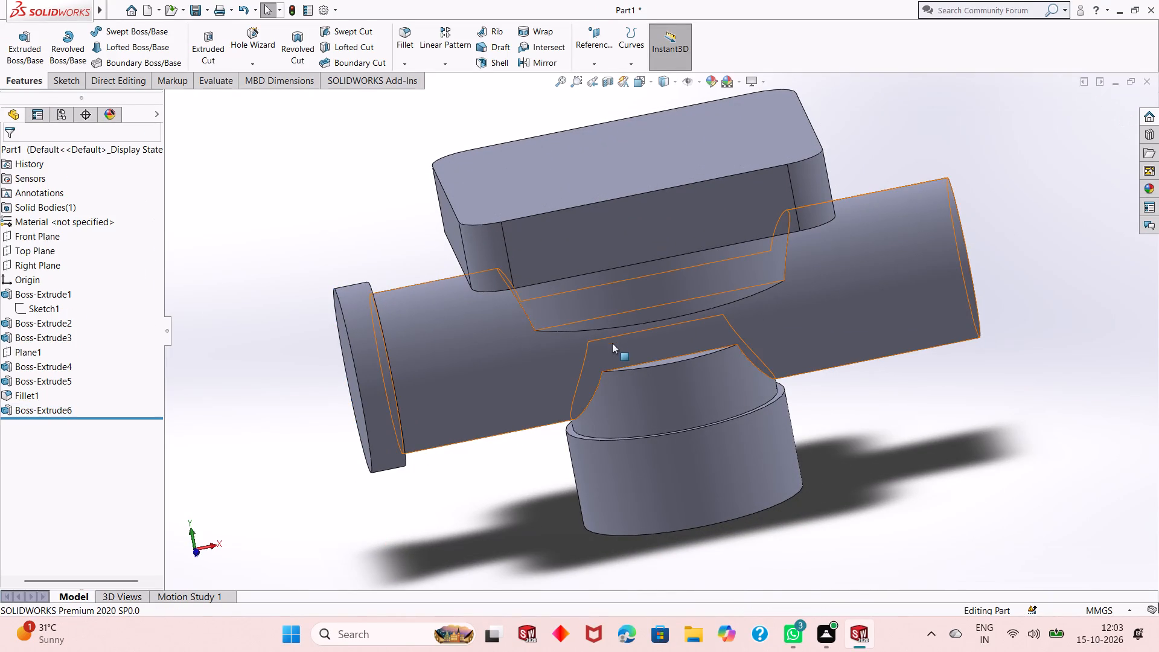
Sketch on the cylinder's opposite end face and convert the existing collar's 38 mm circular edge, temporarily showing hidden lines.
{"action": "scroll", "coordinate": [613, 344], "scroll_direction": "up", "scroll_amount": 1}
{"action": "middle_click_drag", "start_coordinate": [641, 356], "coordinate": [443, 387]}
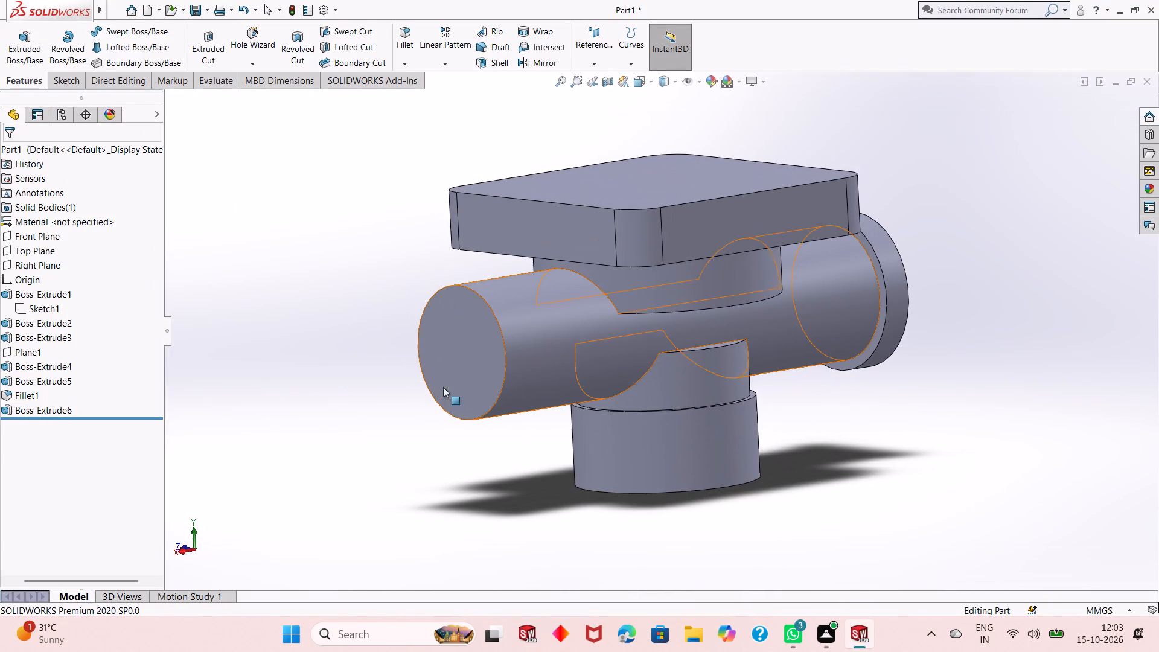
{"action": "left_click", "coordinate": [455, 350]}
{"action": "left_click", "coordinate": [507, 318]}
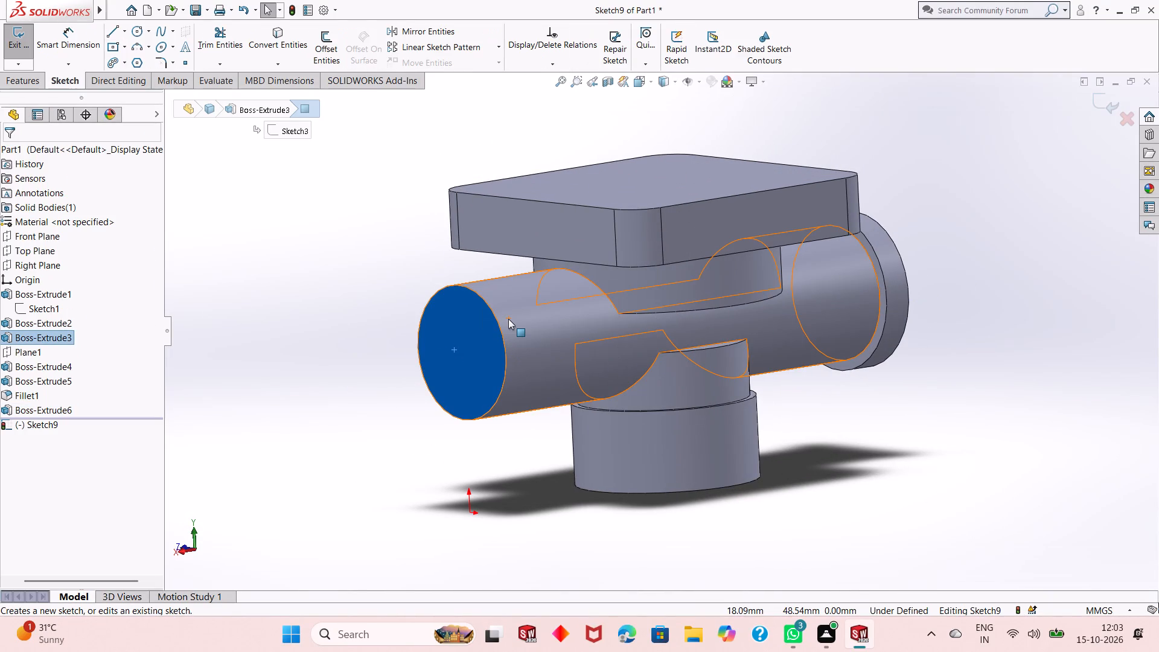
{"action": "key", "text": "ctrl+8"}
{"action": "scroll", "coordinate": [570, 359], "scroll_direction": "up", "scroll_amount": 1}
{"action": "key", "text": "Escape"}
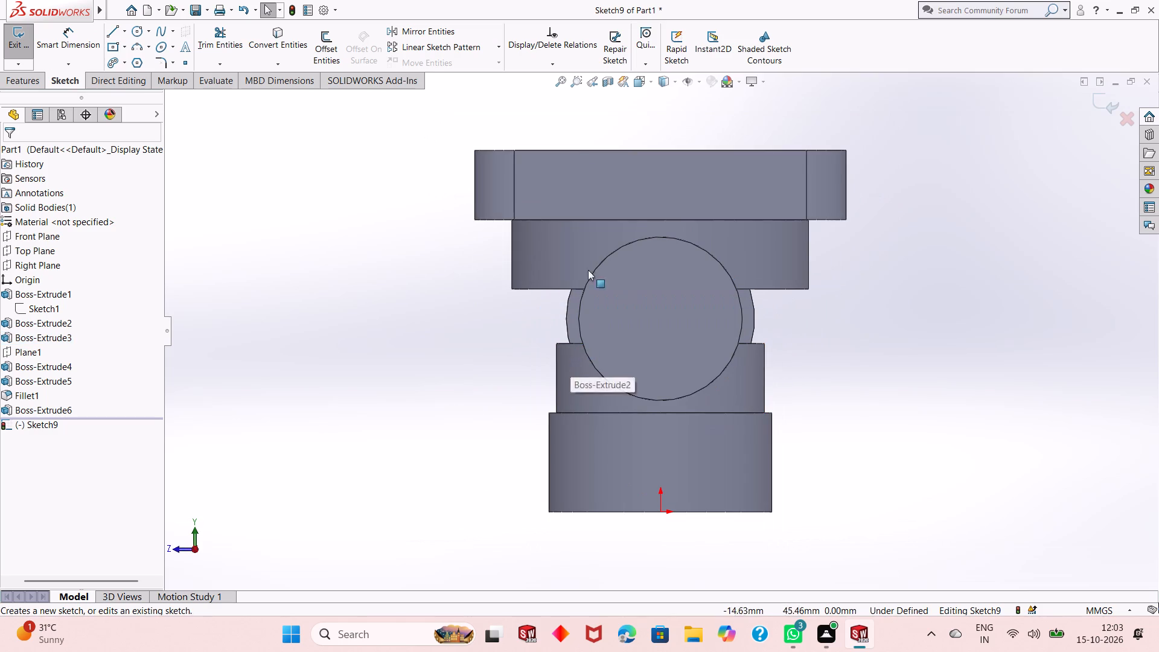
{"action": "left_click", "coordinate": [665, 86]}
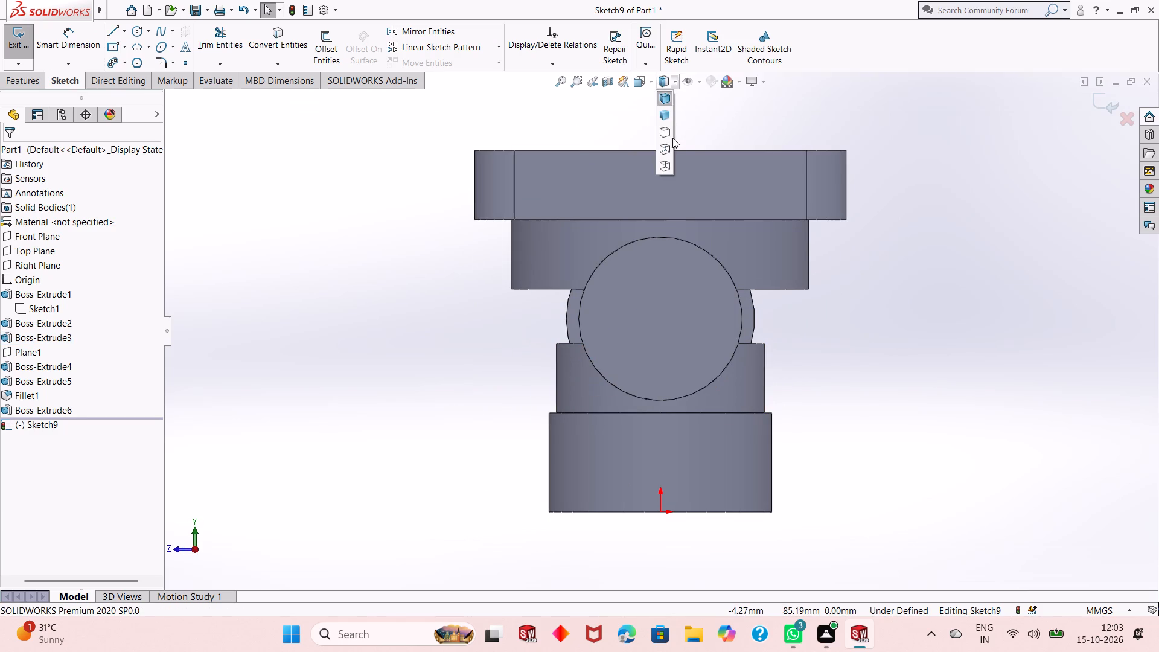
{"action": "left_click", "coordinate": [672, 148]}
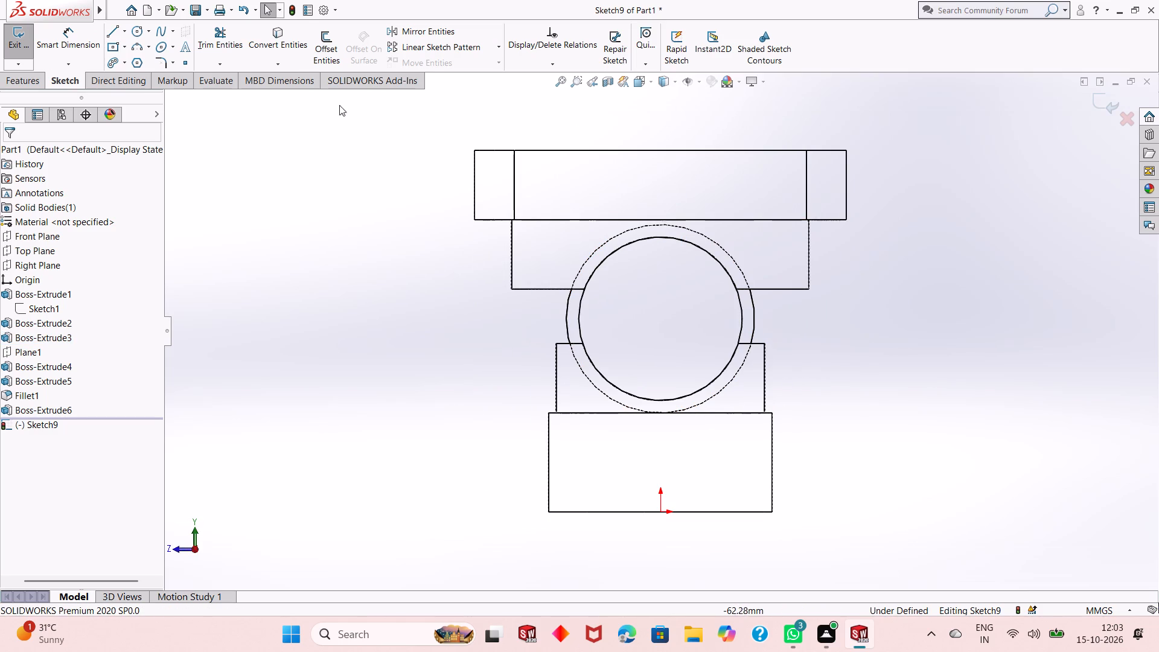
{"action": "left_click", "coordinate": [289, 55]}
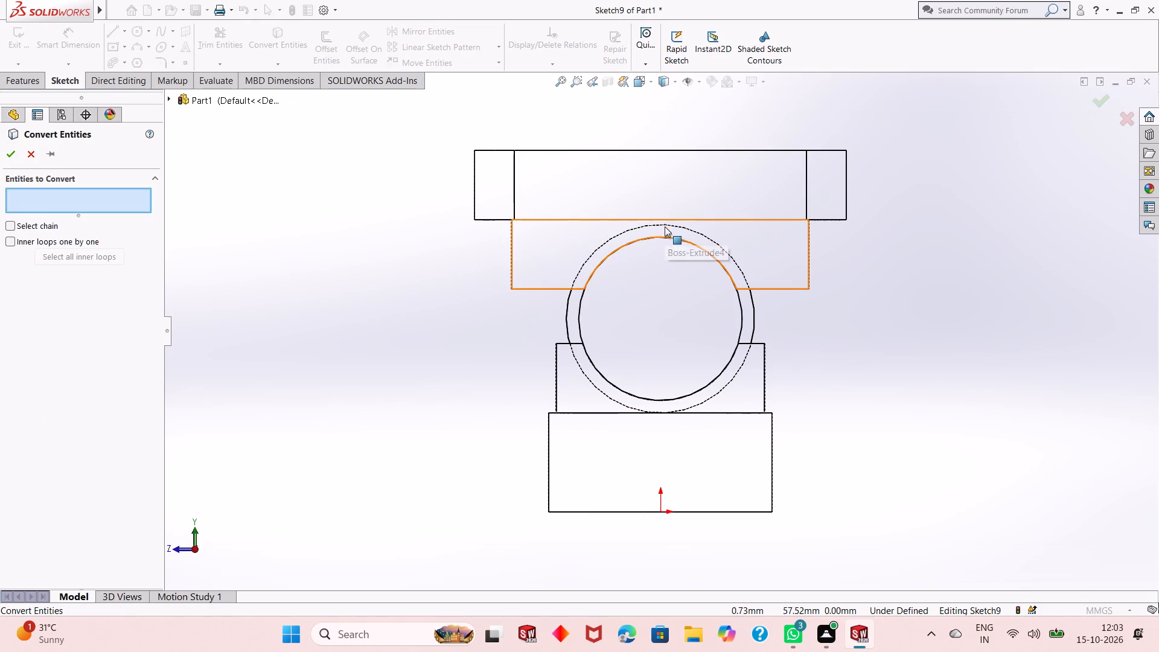
{"action": "left_click", "coordinate": [665, 224]}
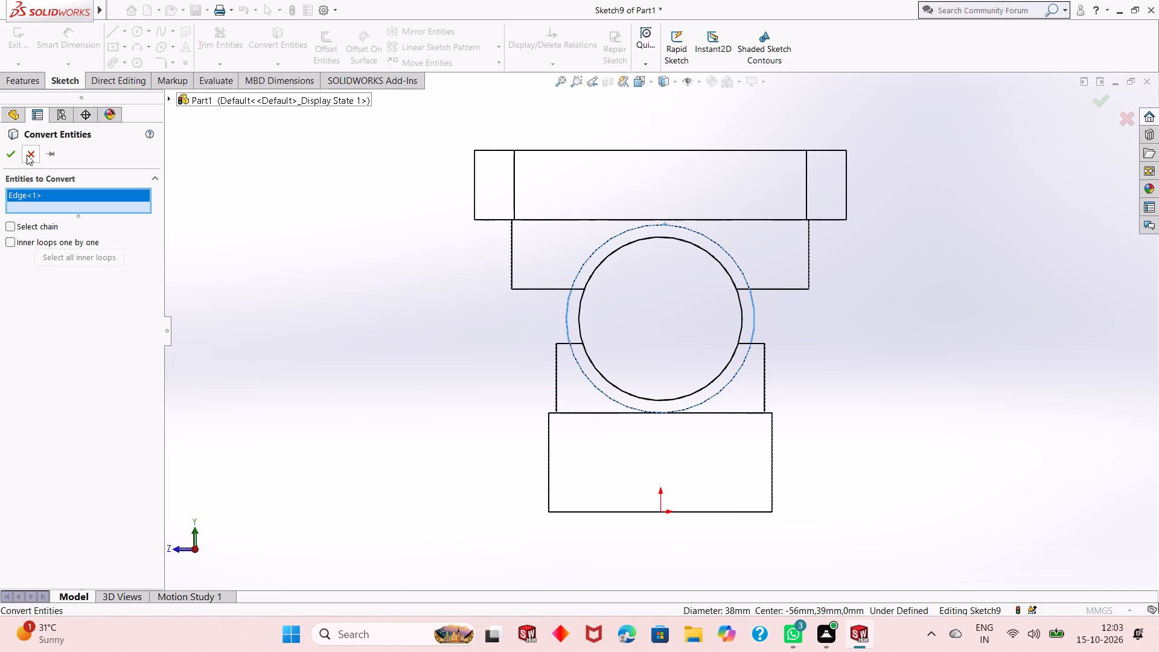
{"action": "left_click", "coordinate": [14, 158]}
{"action": "left_click", "coordinate": [674, 82]}
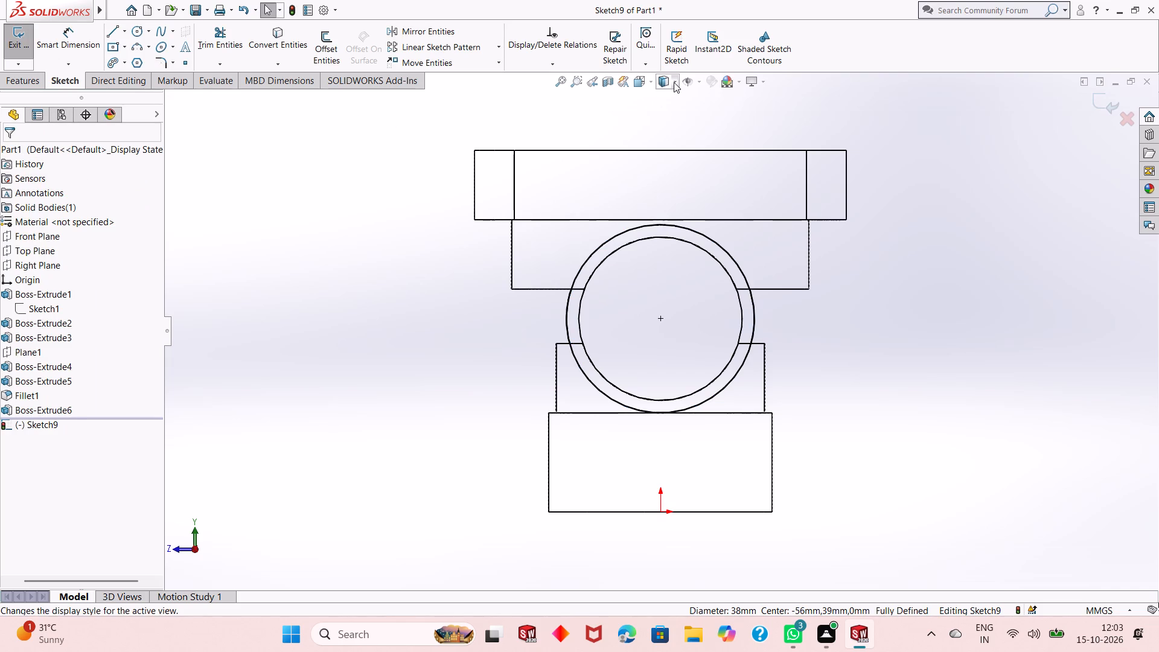
{"action": "left_click", "coordinate": [666, 100]}
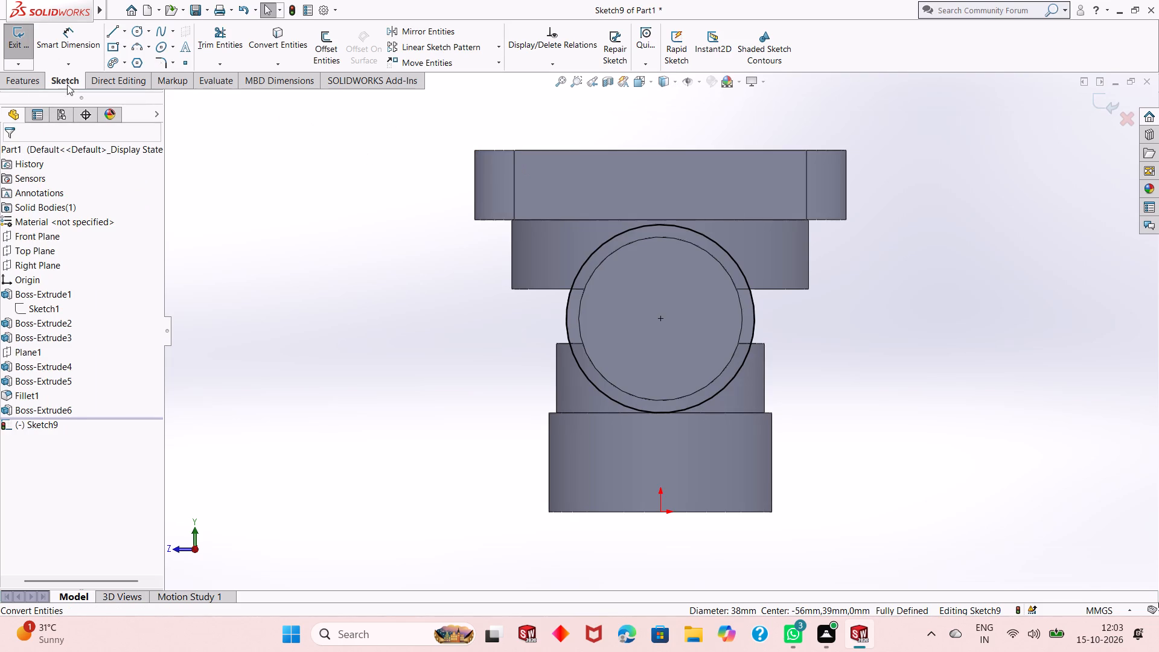
Extrude the converted circle 7 mm in the reversed direction, back over the cylinder, as the second end collar.
{"action": "left_click", "coordinate": [40, 80]}
{"action": "left_click", "coordinate": [28, 51]}
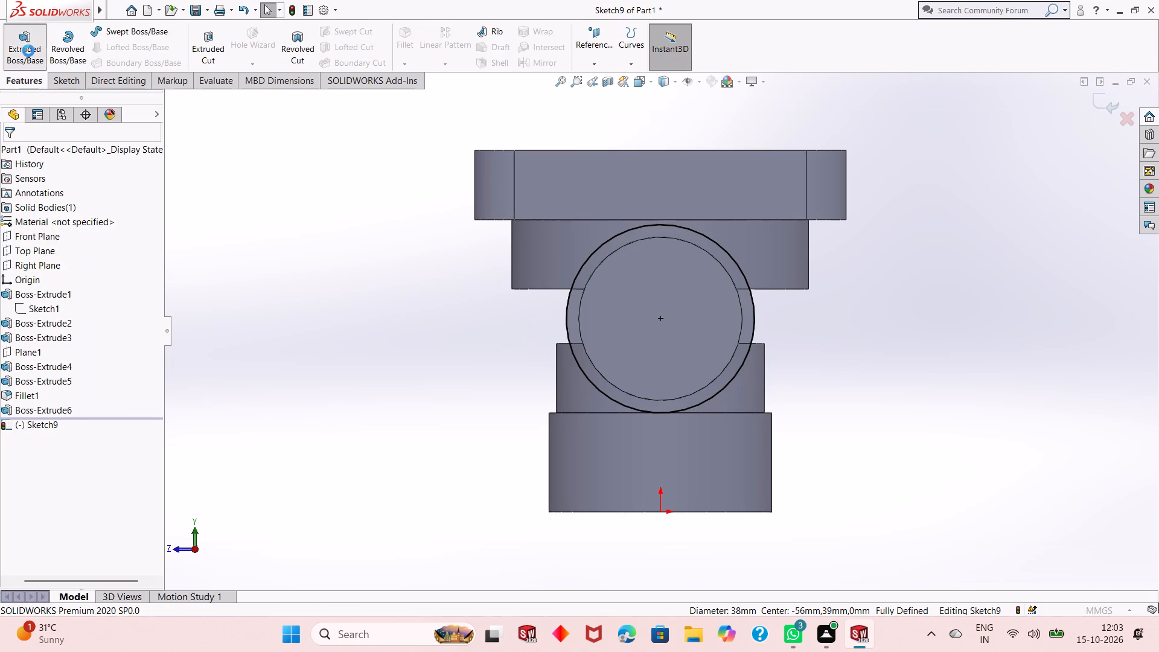
{"action": "middle_click_drag", "start_coordinate": [650, 284], "coordinate": [588, 296]}
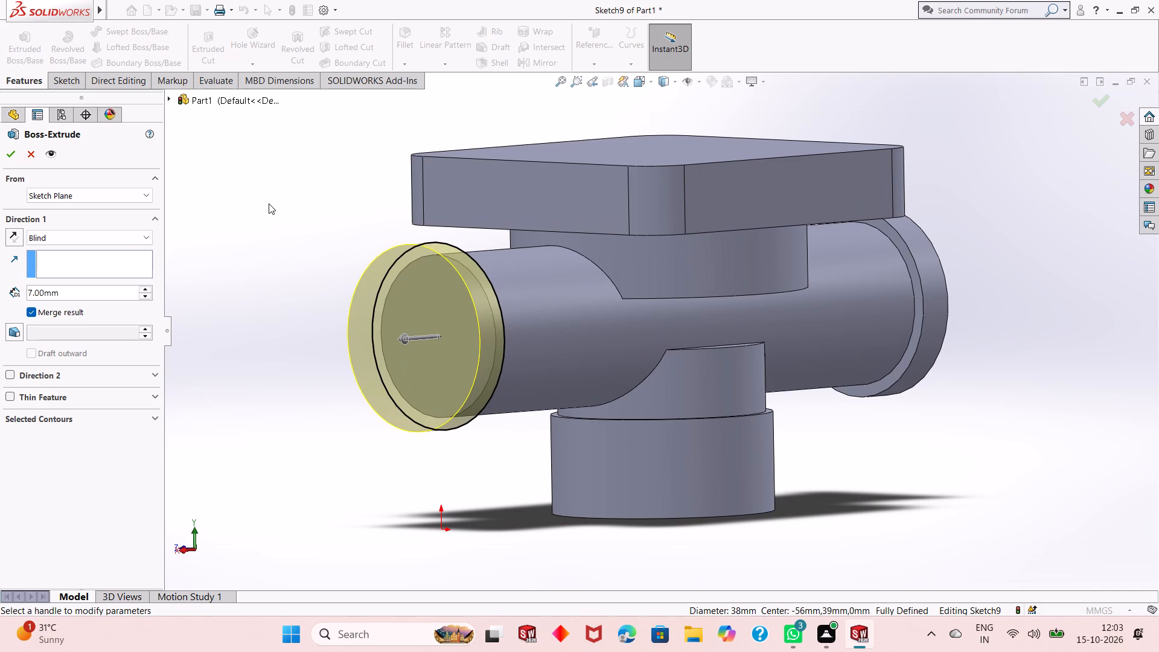
{"action": "left_click", "coordinate": [16, 237]}
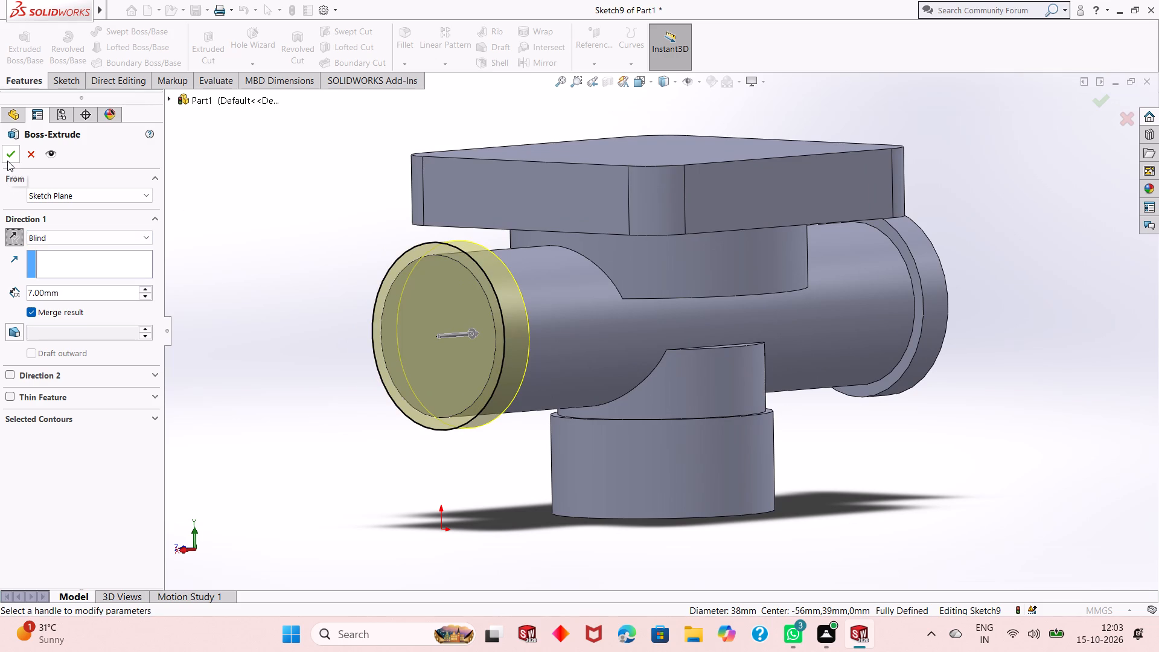
{"action": "left_click", "coordinate": [7, 161]}
{"action": "key", "text": "Escape"}
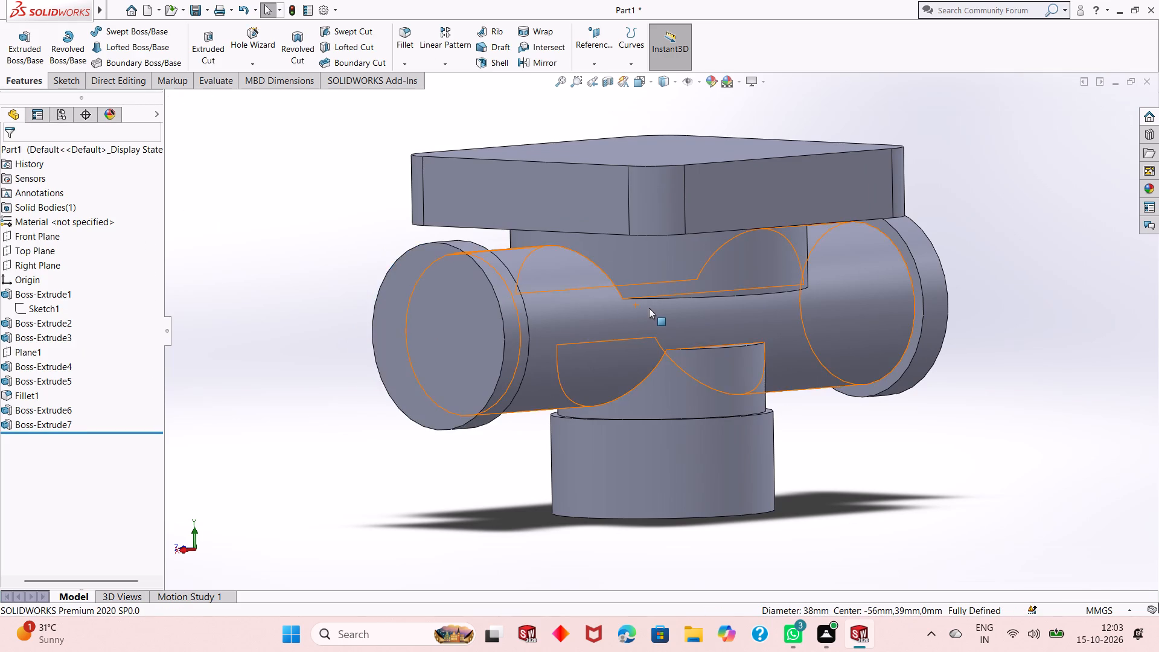
On the square plate's flat side face, sketch a circle about 25.2 mm in diameter, centred just above the plate's upper corner.
{"action": "scroll", "coordinate": [650, 310], "scroll_direction": "up", "scroll_amount": 2}
{"action": "middle_click_drag", "start_coordinate": [650, 310], "coordinate": [543, 289]}
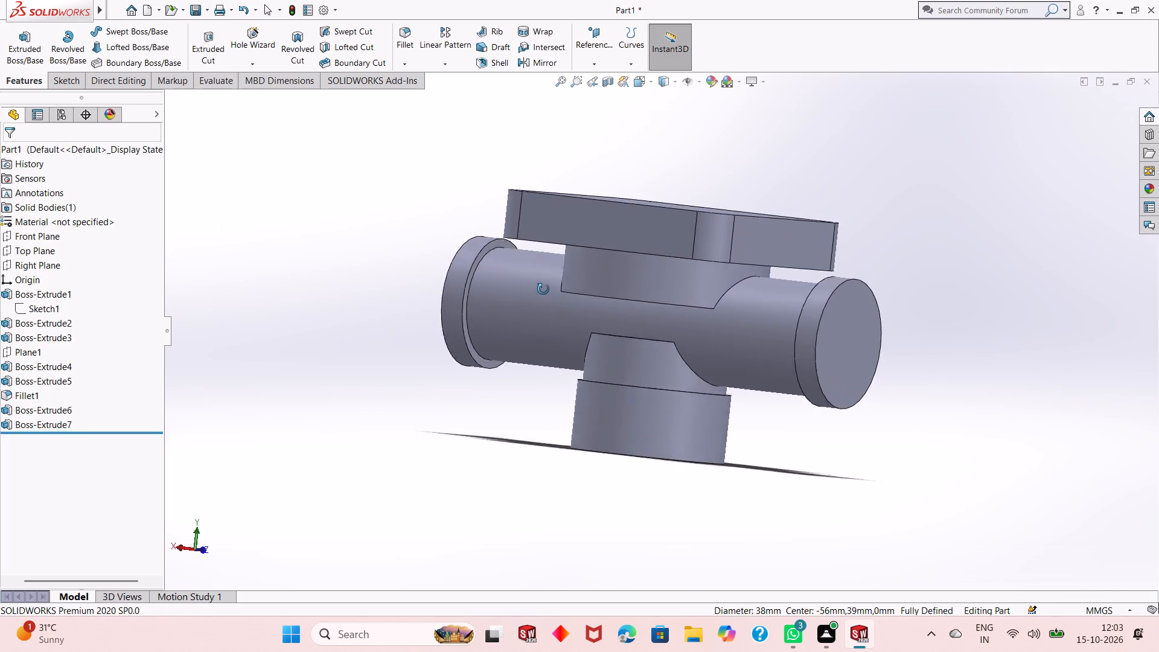
{"action": "middle_click_drag", "start_coordinate": [543, 289], "coordinate": [683, 246]}
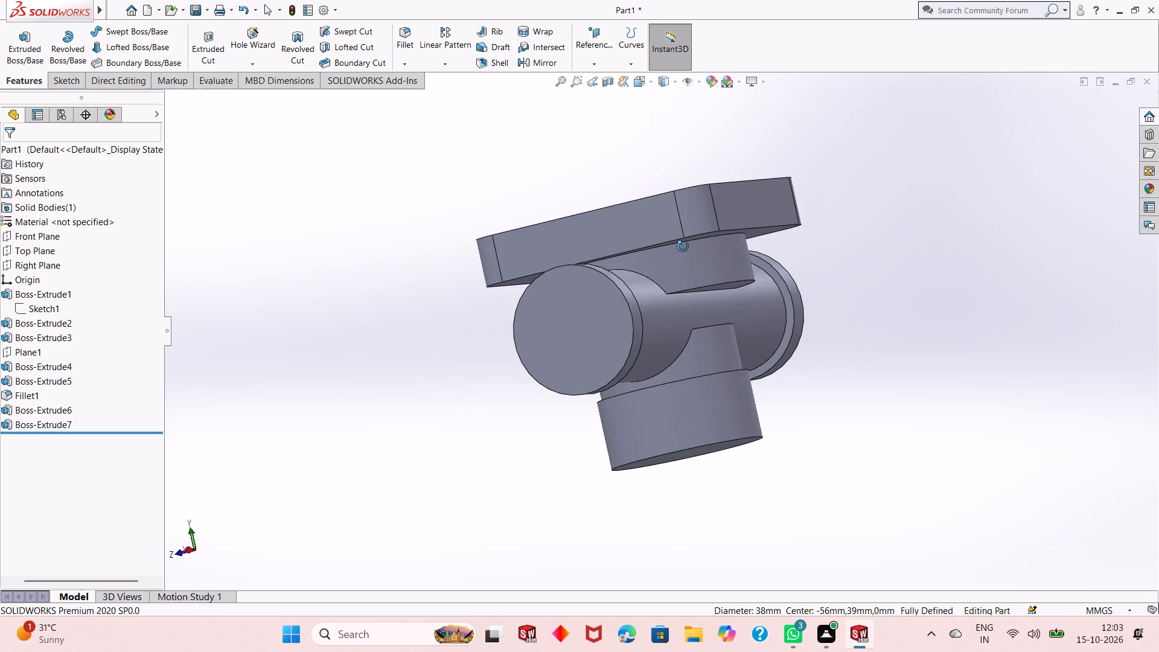
{"action": "middle_click_drag", "start_coordinate": [683, 246], "coordinate": [612, 360]}
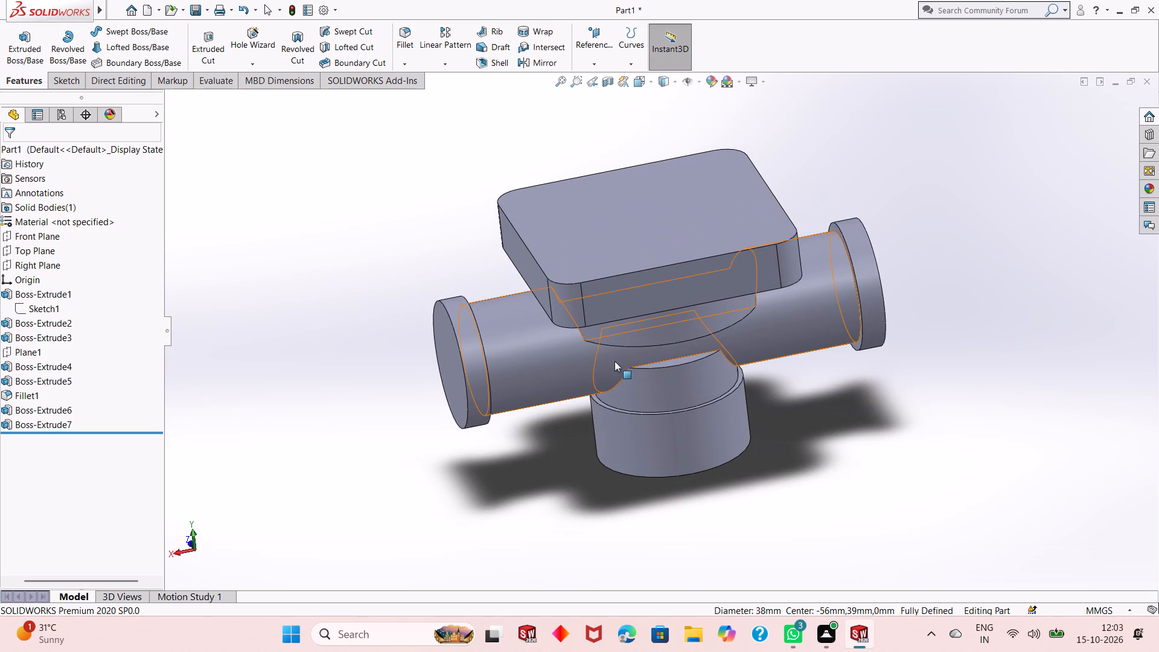
{"action": "scroll", "coordinate": [784, 464], "scroll_direction": "up", "scroll_amount": 1}
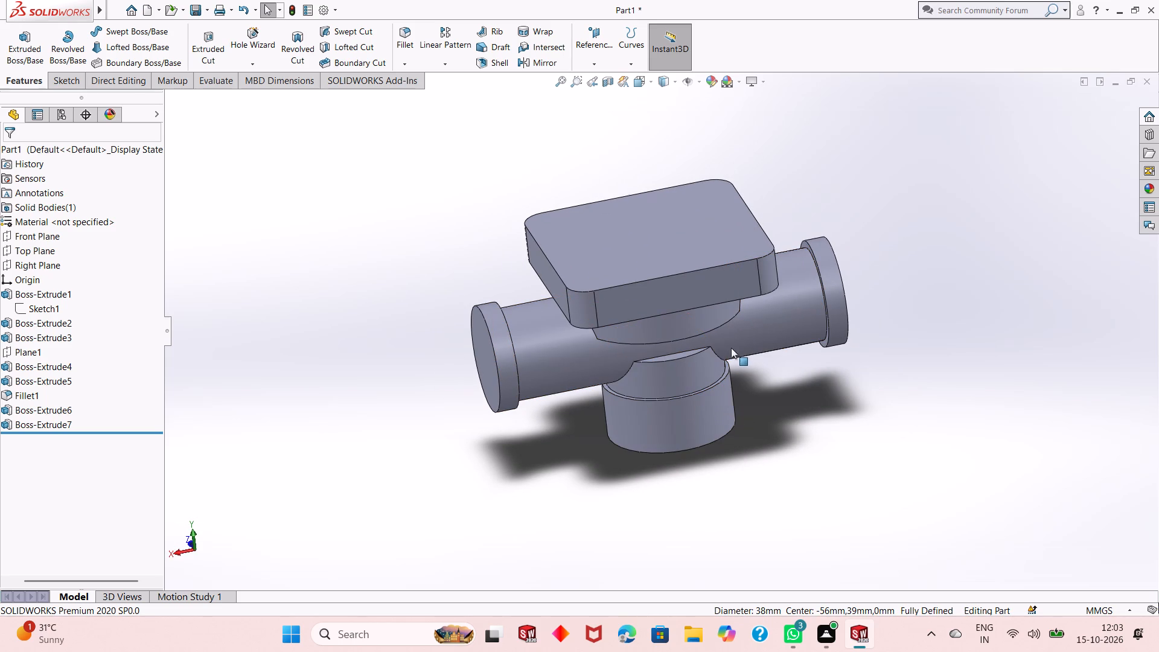
{"action": "left_click", "coordinate": [748, 278]}
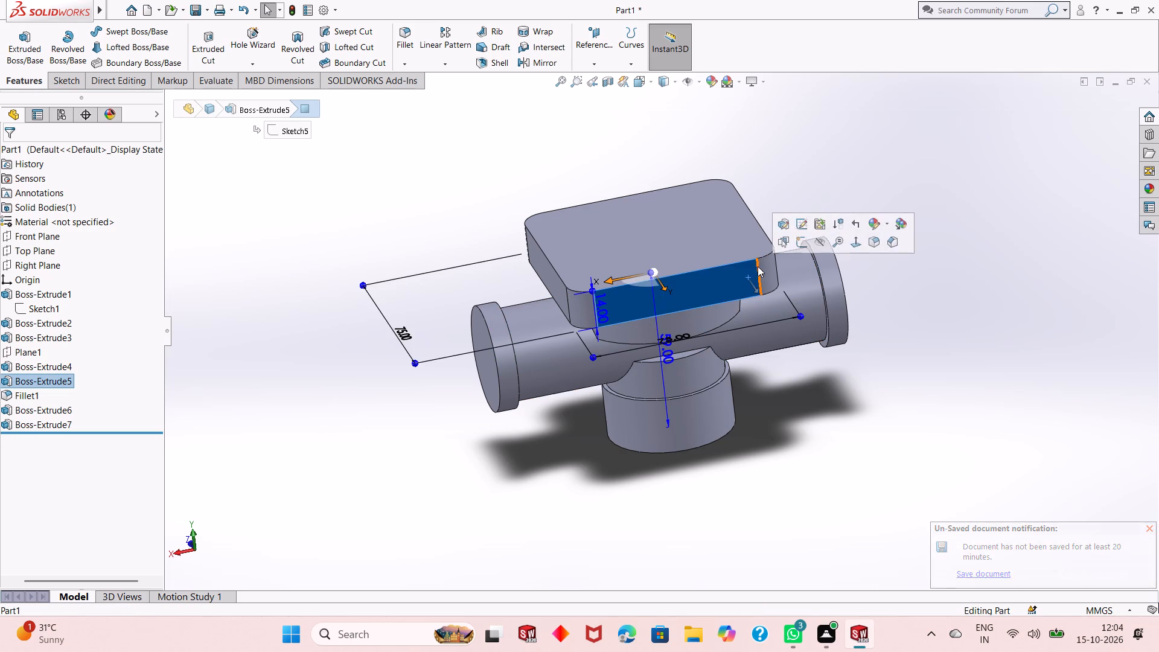
{"action": "left_click", "coordinate": [802, 241]}
{"action": "key", "text": "ctrl+8"}
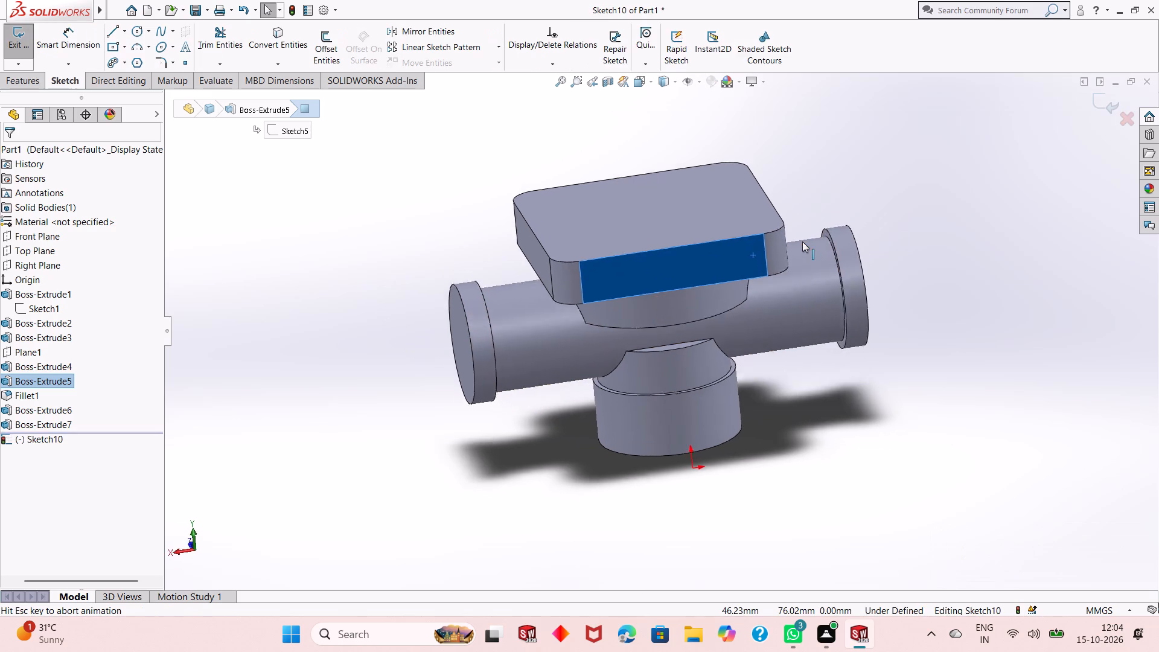
{"action": "key", "text": "Escape"}
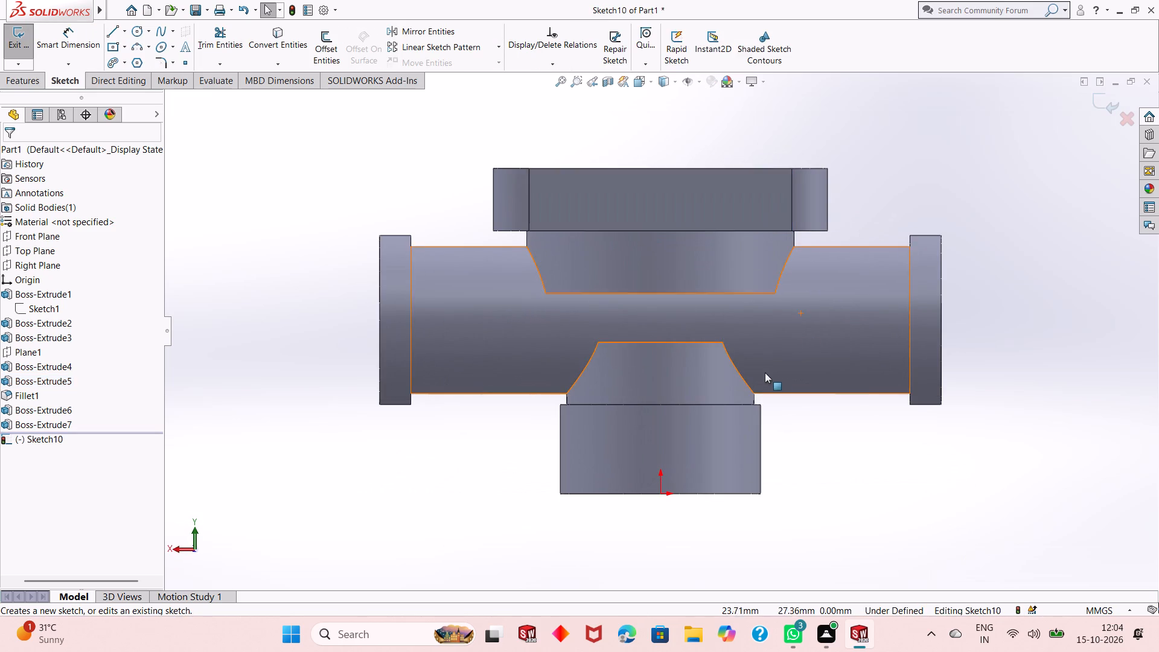
{"action": "scroll", "coordinate": [764, 373], "scroll_direction": "up", "scroll_amount": 2}
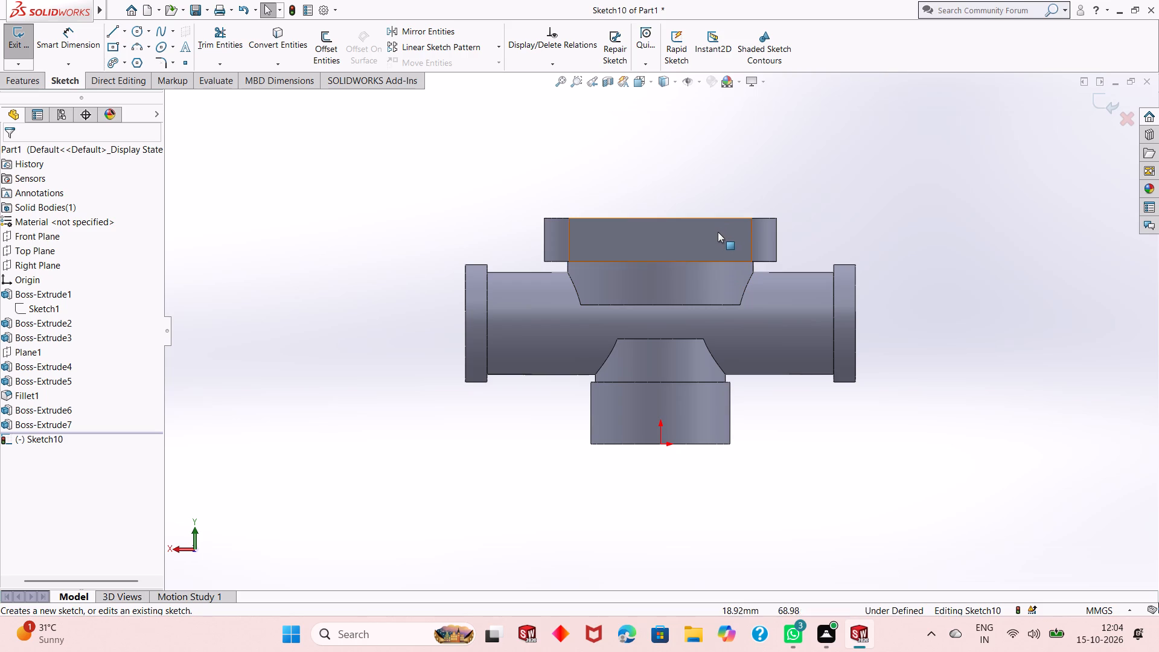
{"action": "scroll", "coordinate": [717, 264], "scroll_direction": "up", "scroll_amount": 1}
{"action": "scroll", "coordinate": [695, 209], "scroll_direction": "down", "scroll_amount": 1}
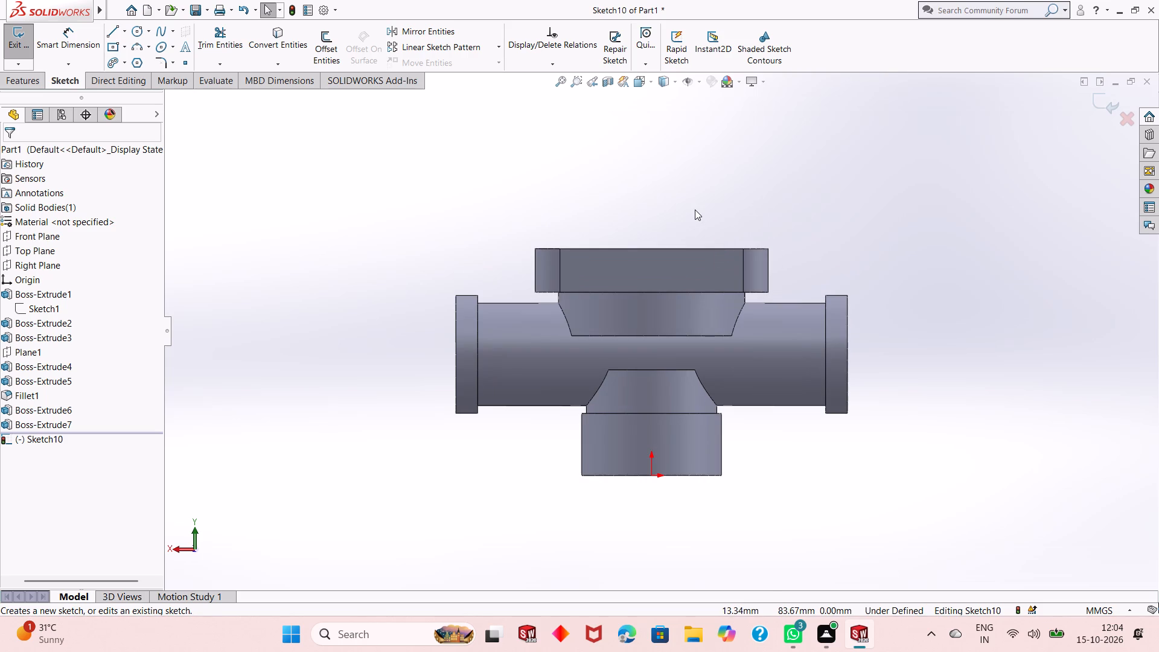
{"action": "left_click", "coordinate": [136, 32]}
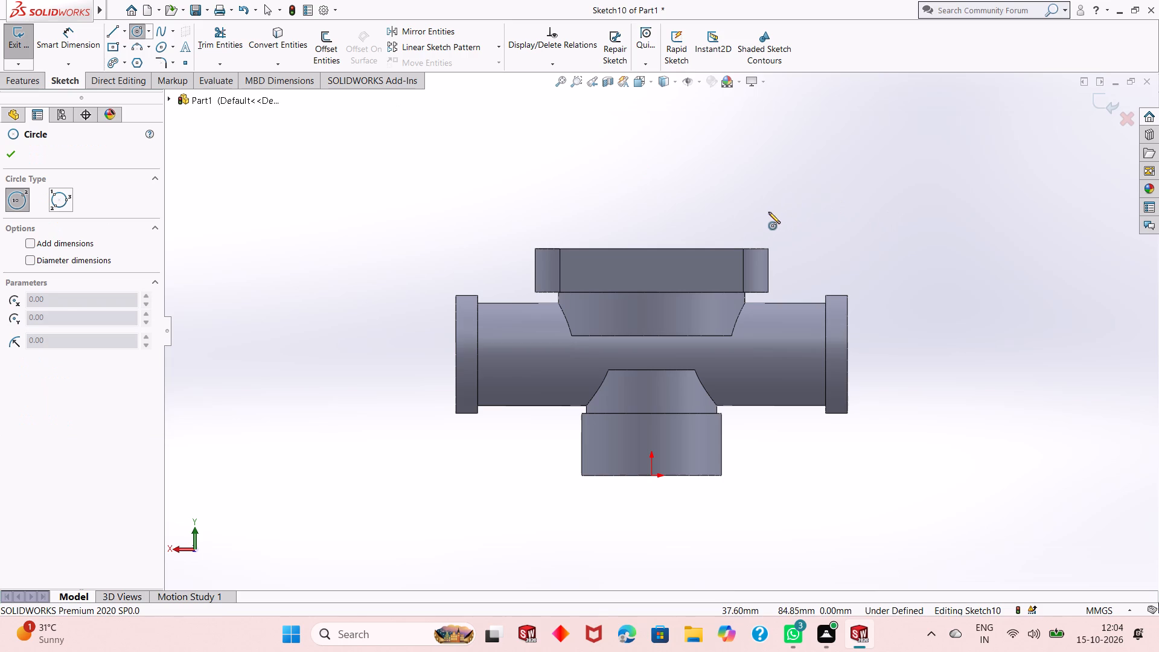
{"action": "left_click", "coordinate": [768, 212]}
{"action": "left_click", "coordinate": [785, 176]}
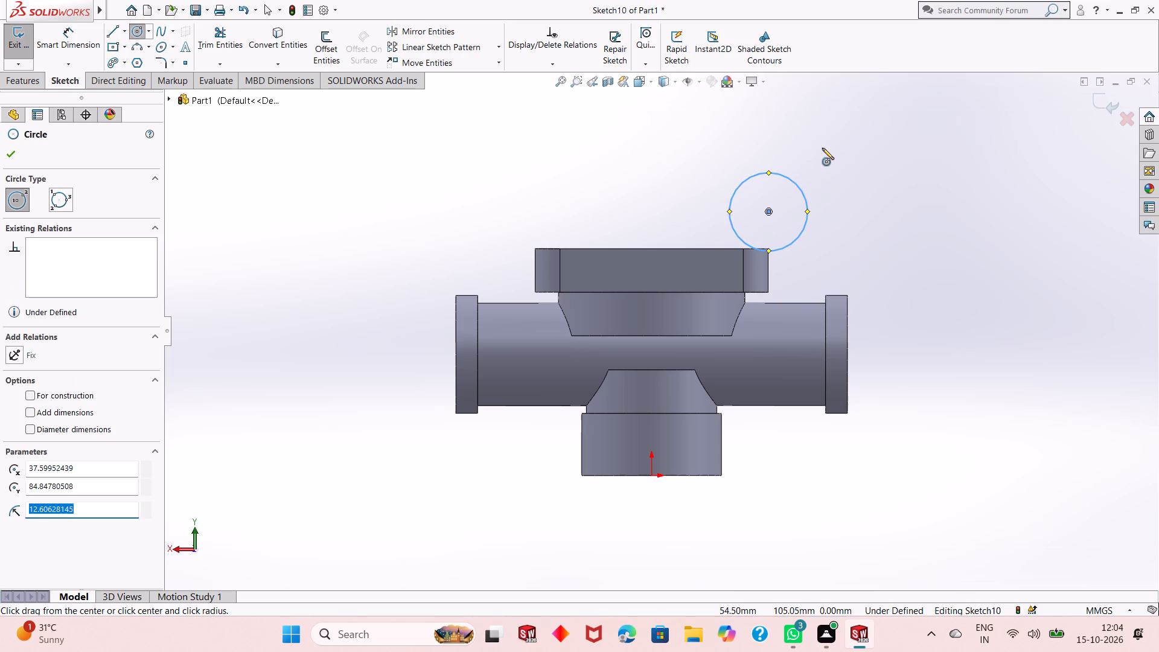
{"action": "right_click", "coordinate": [822, 148]}
{"action": "left_click", "coordinate": [840, 156]}
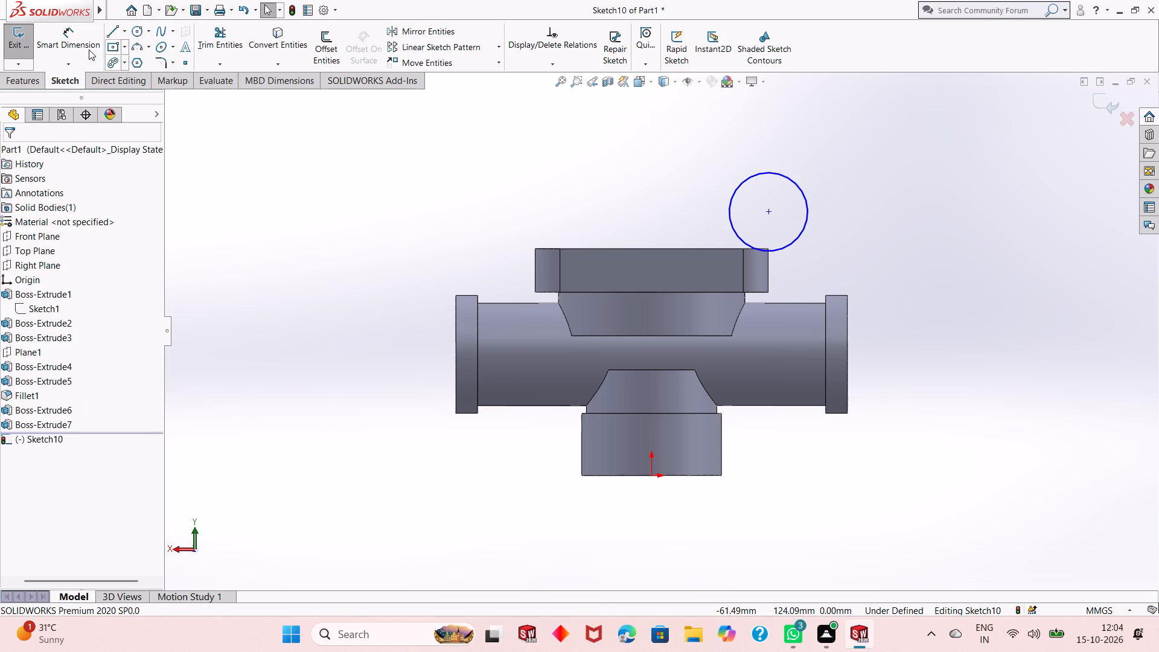
Dimension the sketched circle's diameter at 24 mm.
{"action": "left_click", "coordinate": [89, 50]}
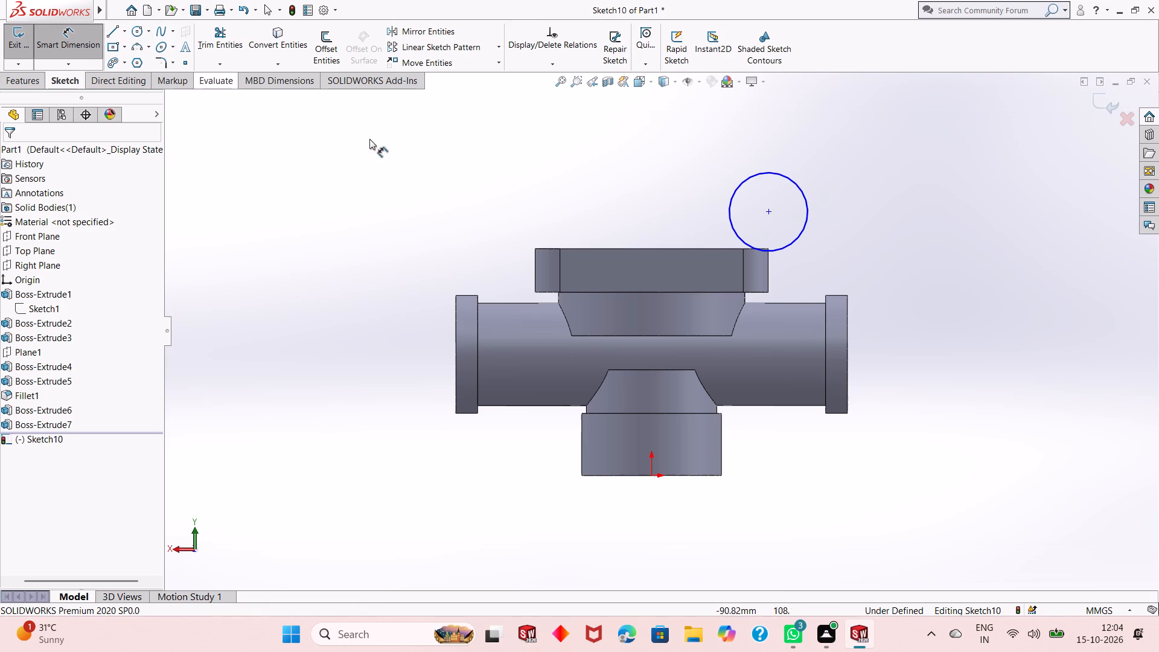
{"action": "left_click", "coordinate": [793, 240]}
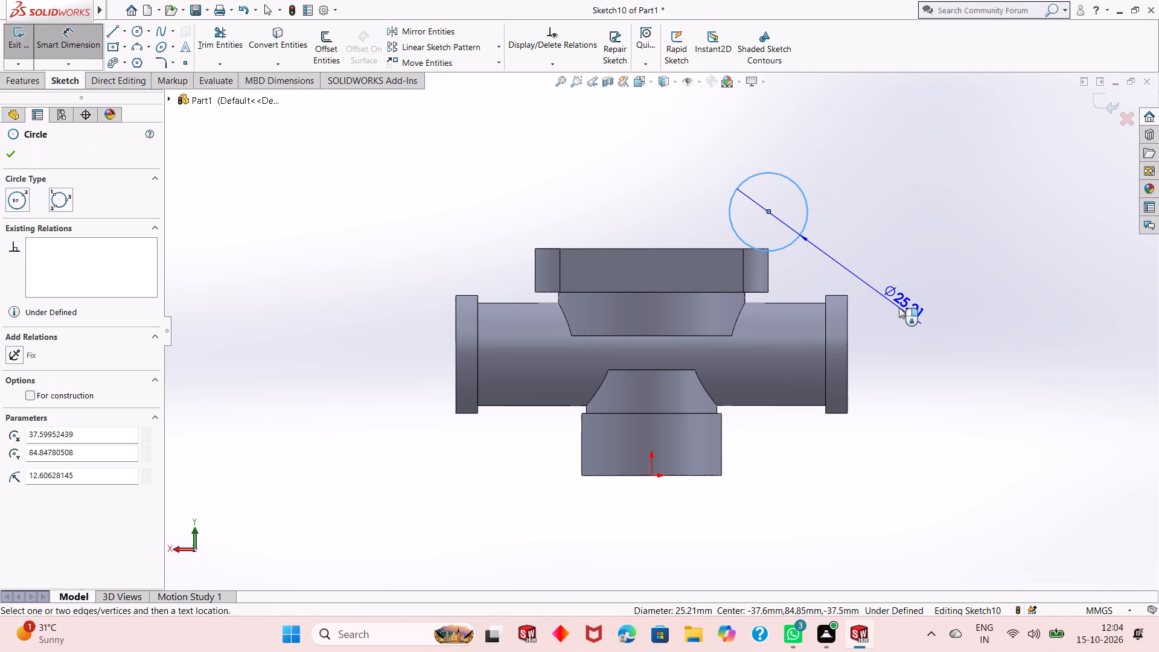
{"action": "left_click", "coordinate": [899, 307]}
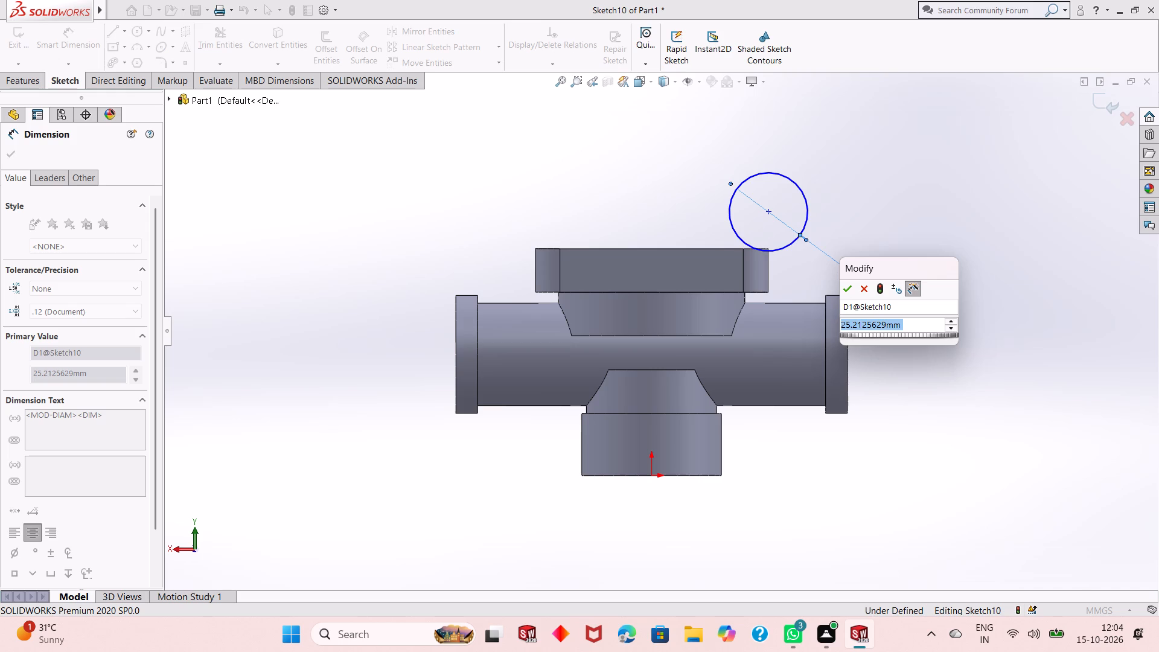
{"action": "type", "text": "24"}
{"action": "key", "text": "Return"}
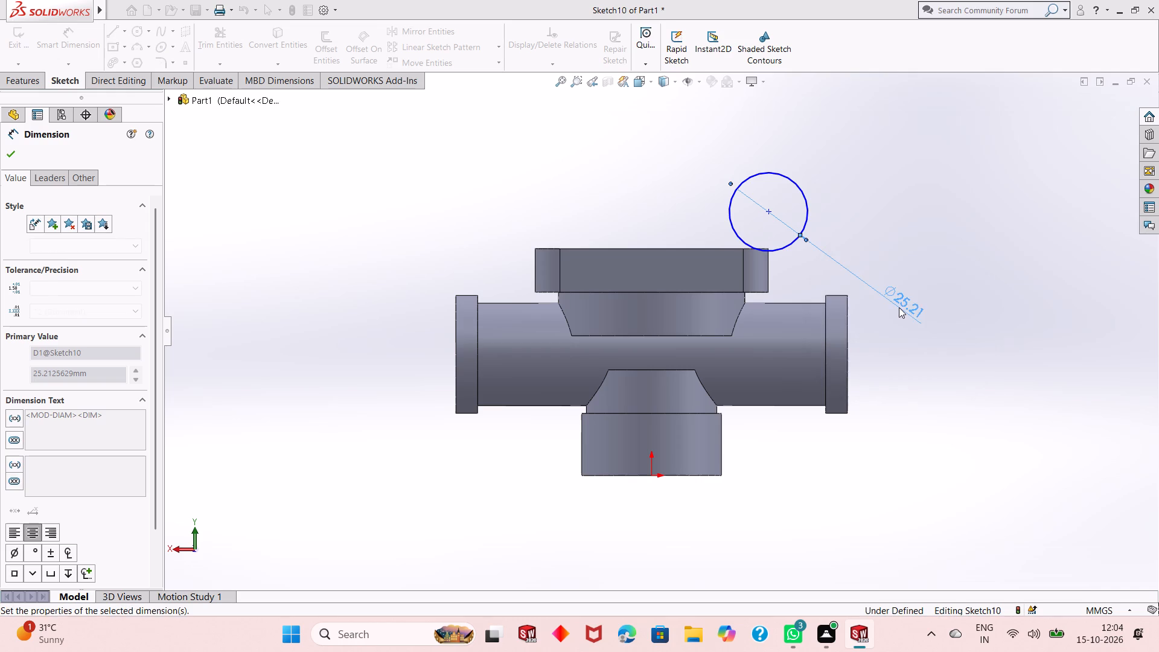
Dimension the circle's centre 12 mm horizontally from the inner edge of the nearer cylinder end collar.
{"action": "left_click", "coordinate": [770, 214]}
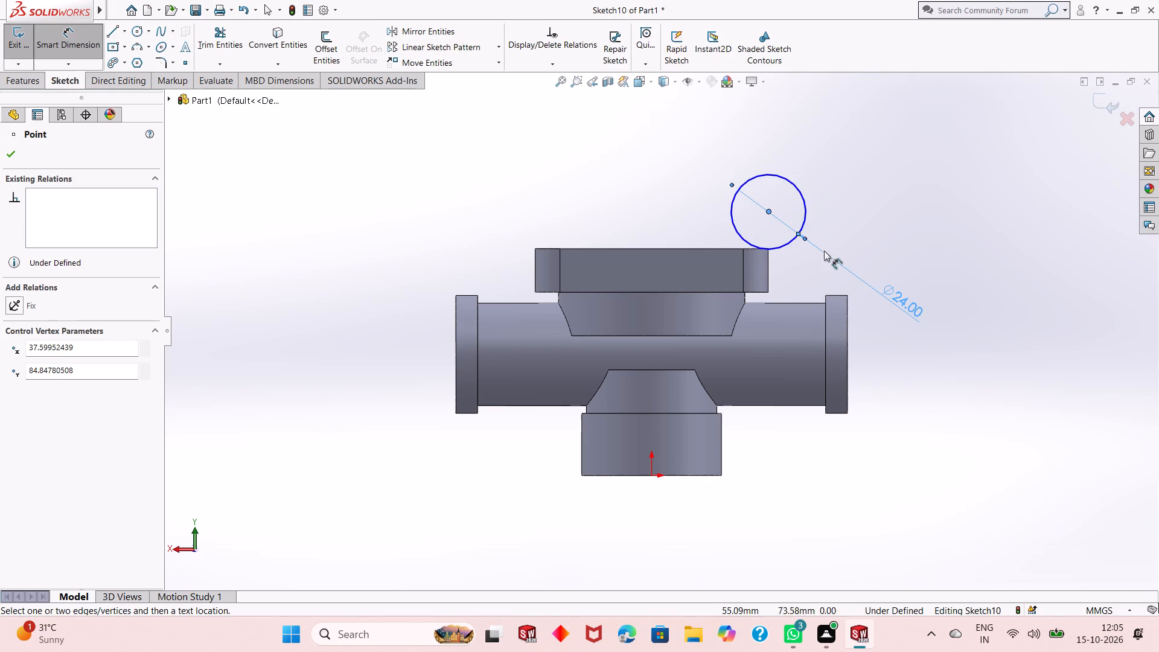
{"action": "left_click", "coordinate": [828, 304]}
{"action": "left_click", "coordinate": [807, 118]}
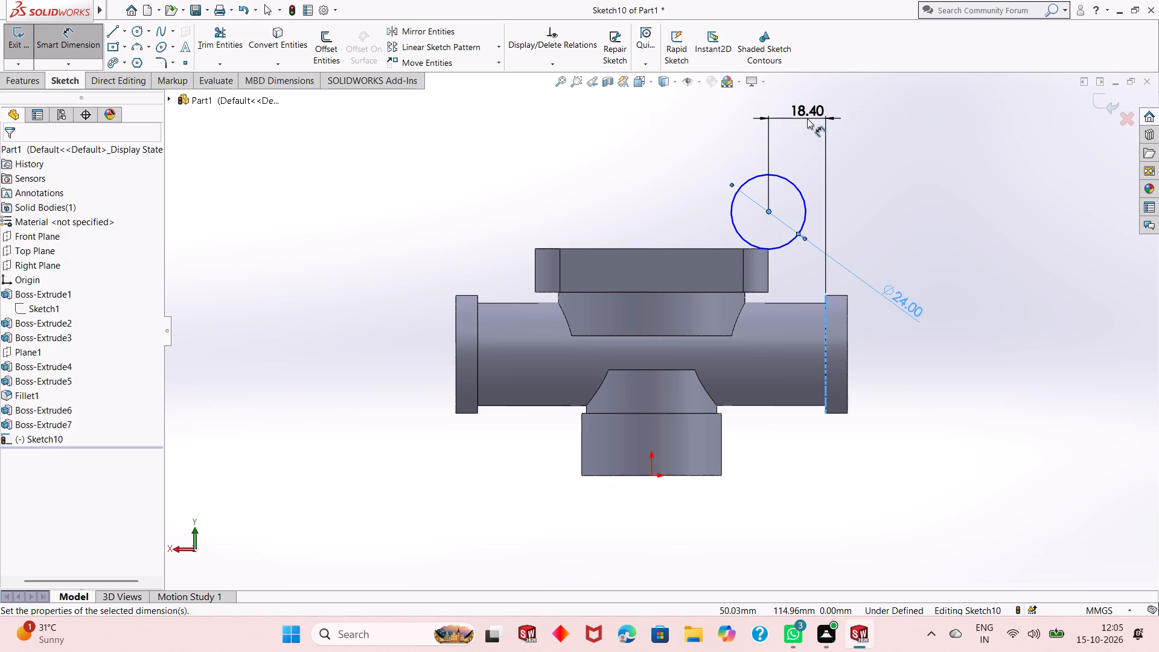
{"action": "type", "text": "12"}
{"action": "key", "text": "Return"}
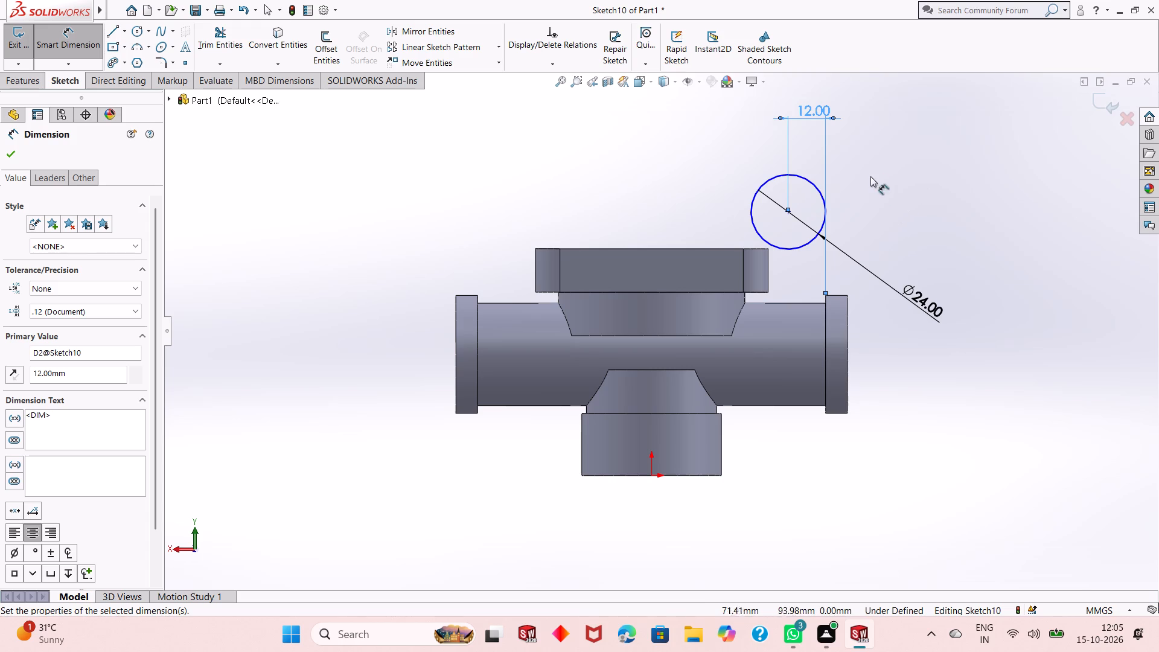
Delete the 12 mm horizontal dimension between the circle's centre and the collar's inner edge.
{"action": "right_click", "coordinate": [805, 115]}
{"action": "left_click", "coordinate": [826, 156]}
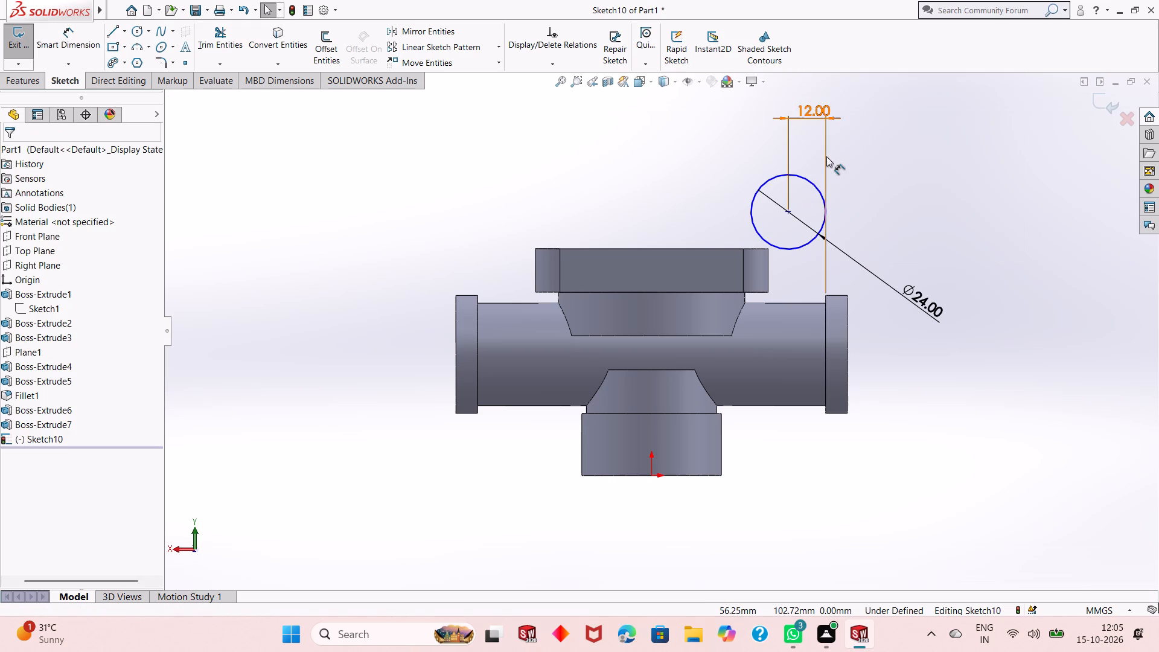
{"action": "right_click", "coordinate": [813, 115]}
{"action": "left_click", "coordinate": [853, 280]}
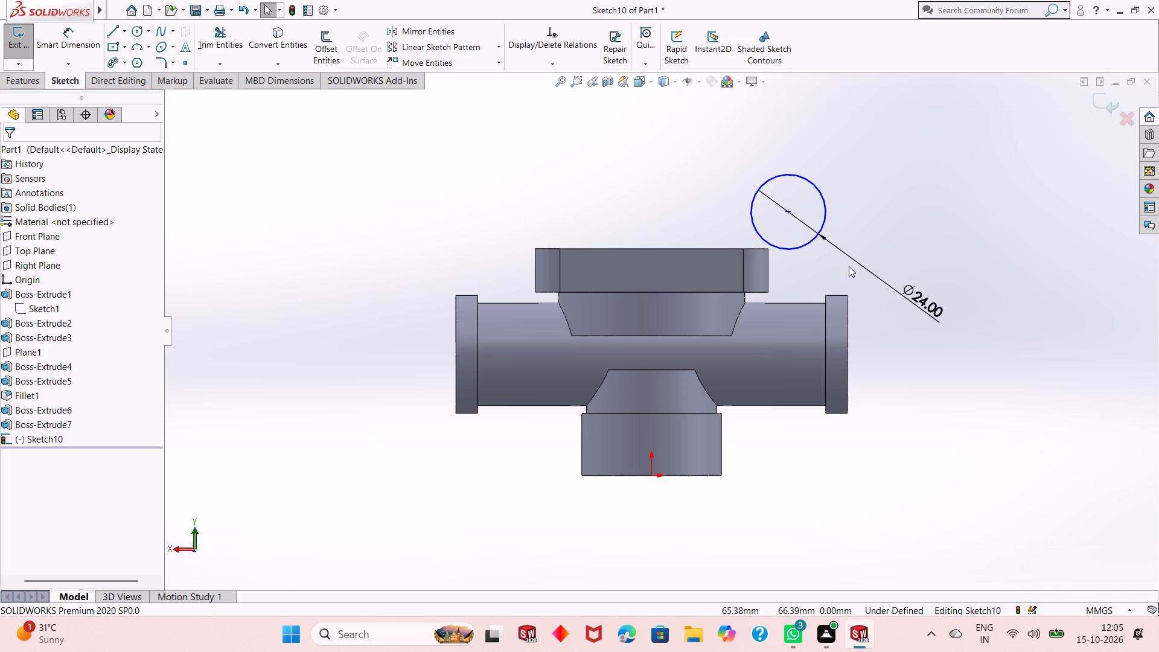
Dimension the circle's centre 18 mm horizontally from the outer end edge of the nearer cylinder collar.
{"action": "left_click", "coordinate": [87, 36]}
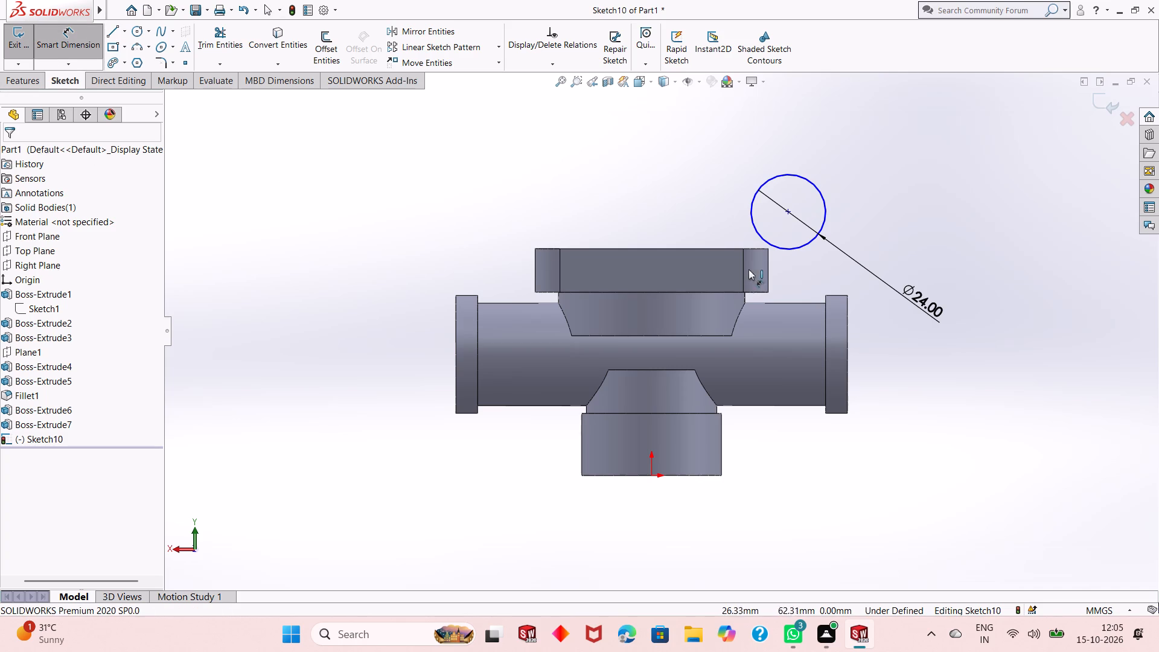
{"action": "left_click", "coordinate": [788, 214]}
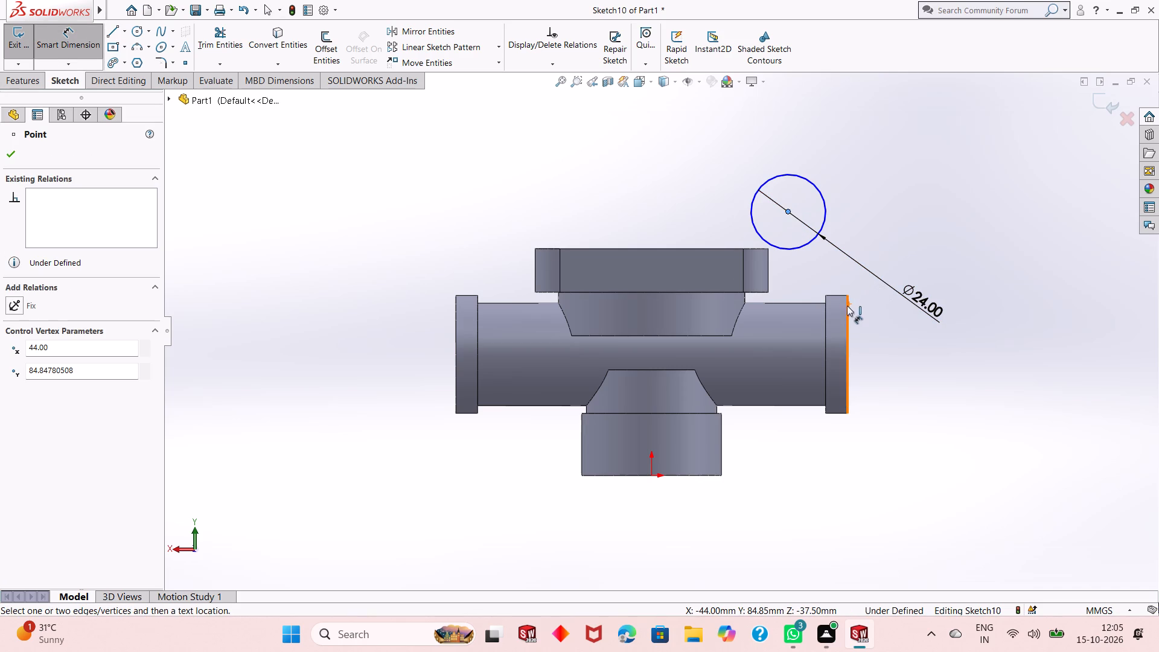
{"action": "left_click", "coordinate": [845, 309]}
{"action": "left_click", "coordinate": [848, 304]}
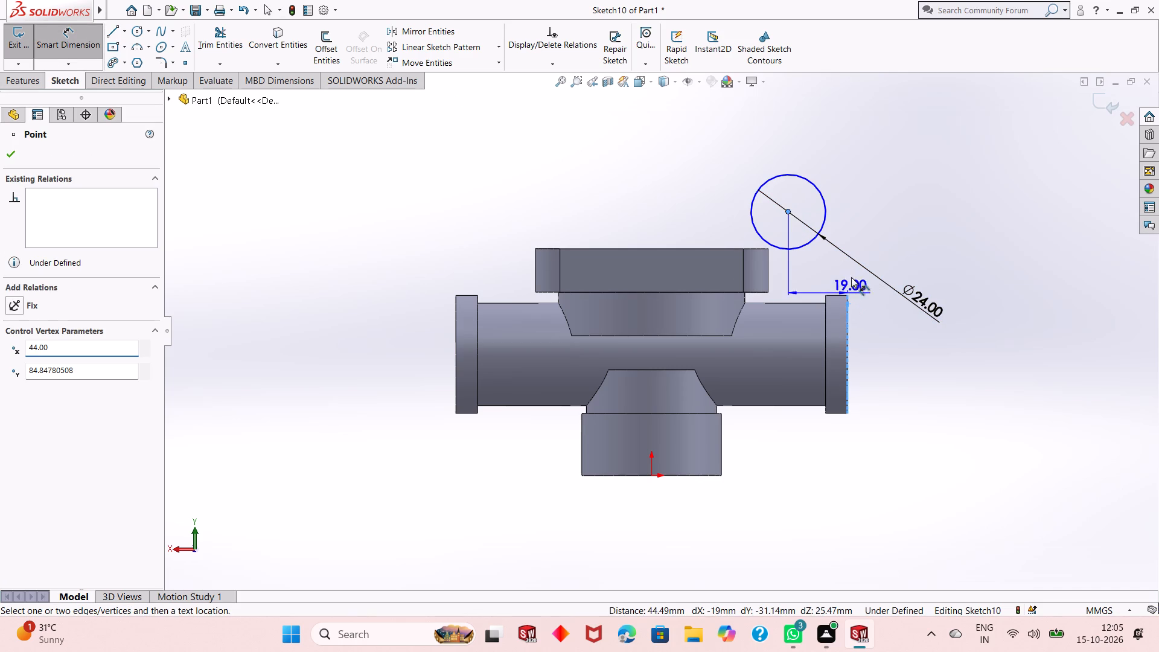
{"action": "left_click", "coordinate": [829, 103]}
{"action": "type", "text": "18"}
{"action": "key", "text": "Return"}
{"action": "right_click", "coordinate": [885, 232]}
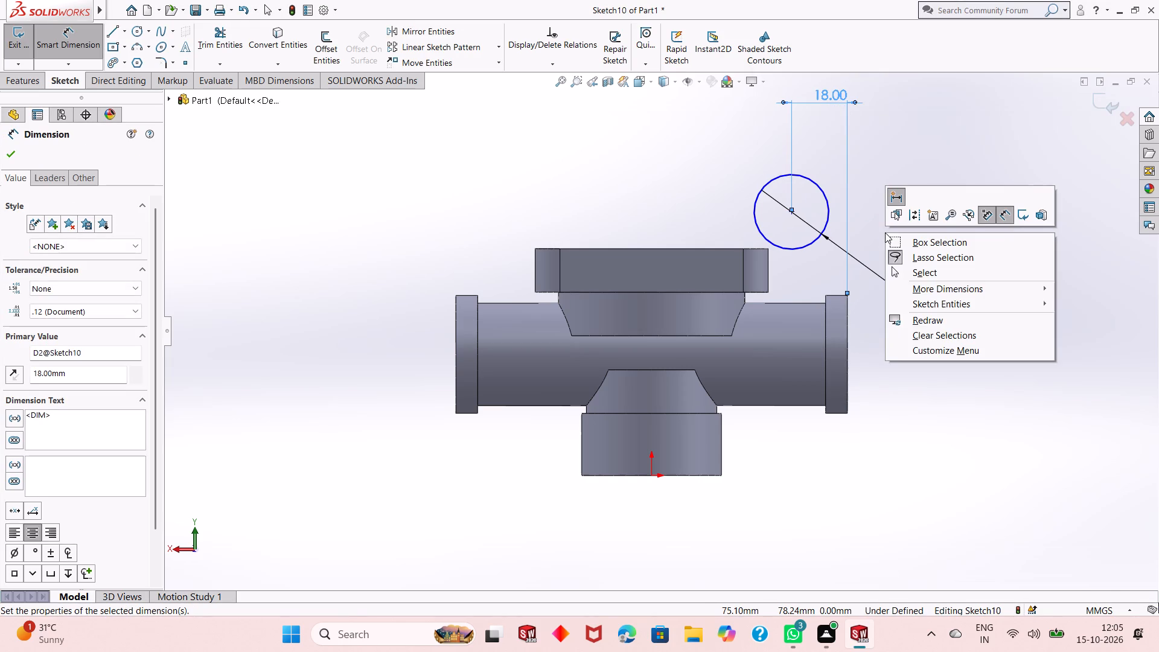
{"action": "left_click", "coordinate": [902, 271]}
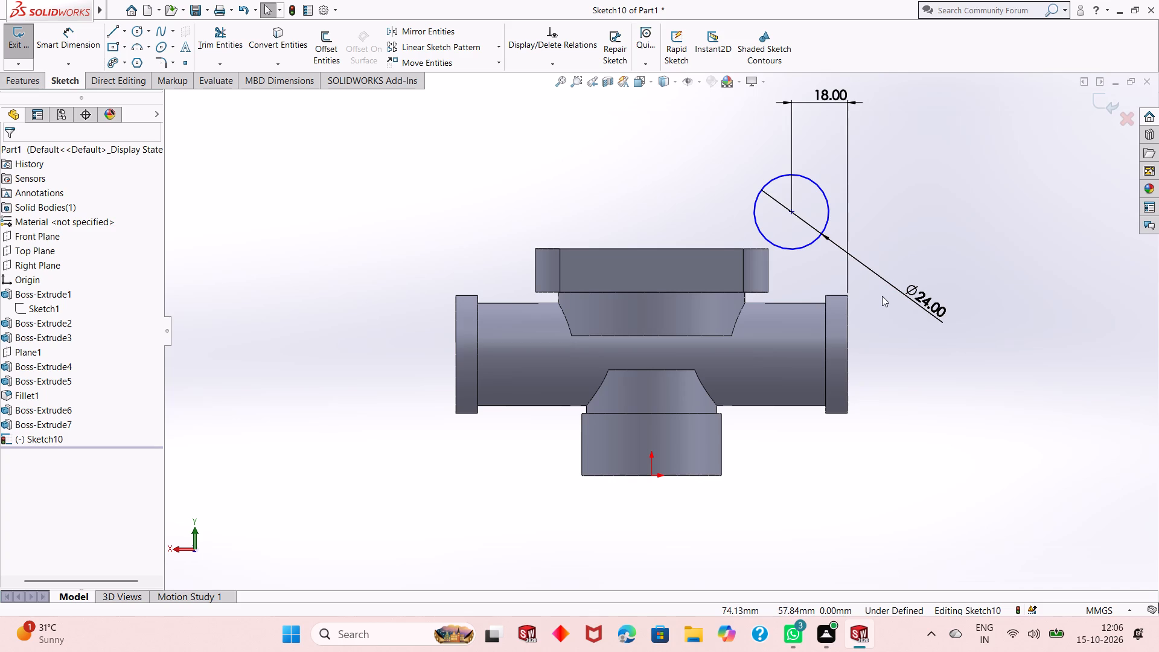
Dimension the circle's centre 80 mm vertically above the bottom edge of the round base.
{"action": "left_click", "coordinate": [62, 51]}
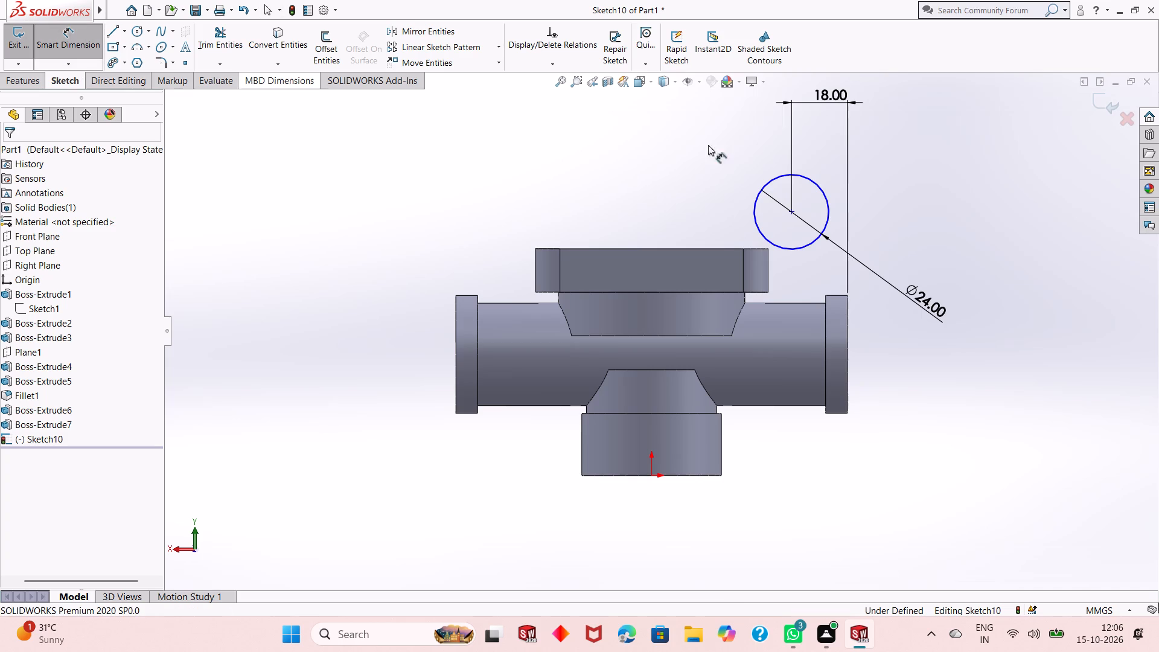
{"action": "left_click", "coordinate": [790, 215]}
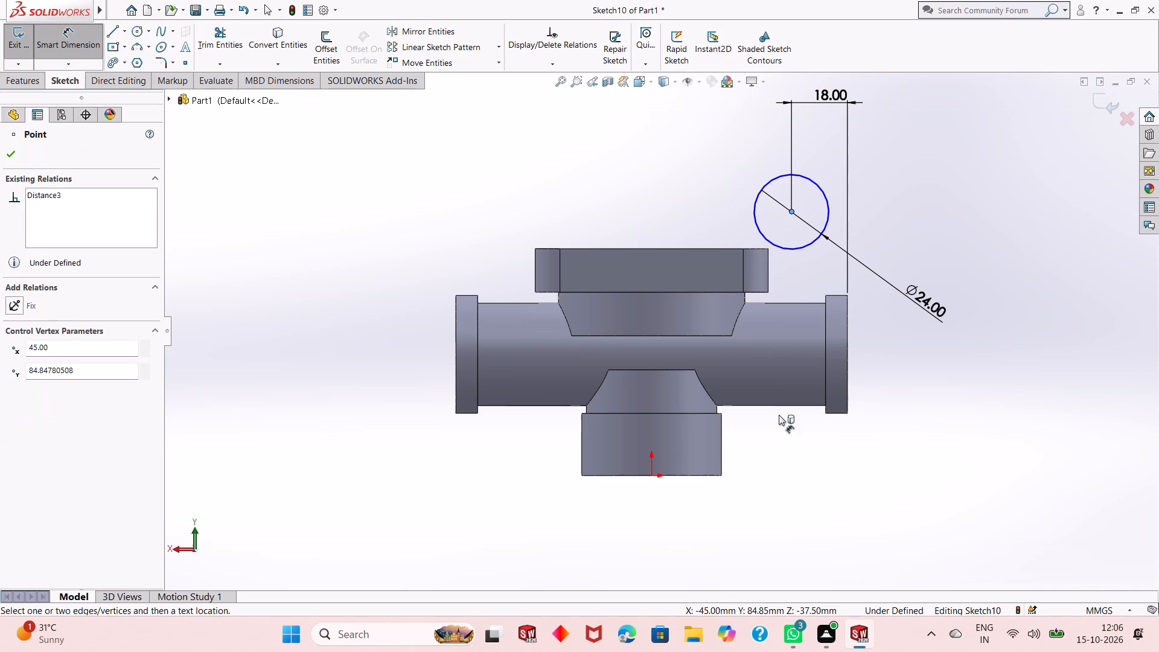
{"action": "left_click", "coordinate": [717, 476]}
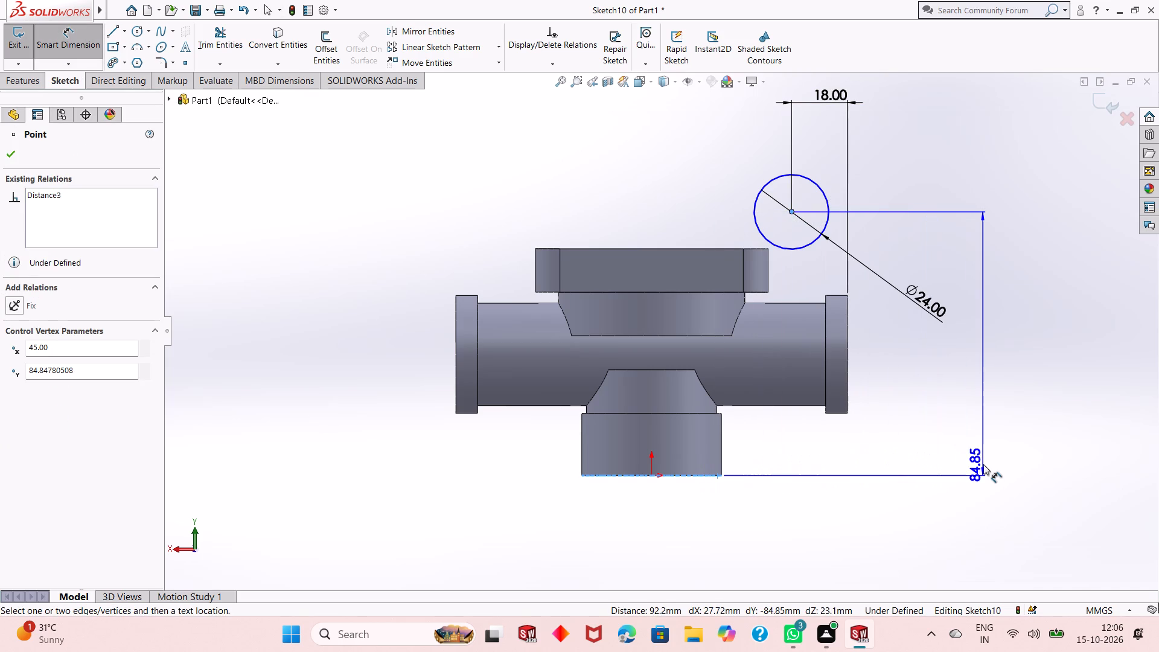
{"action": "left_click", "coordinate": [986, 464]}
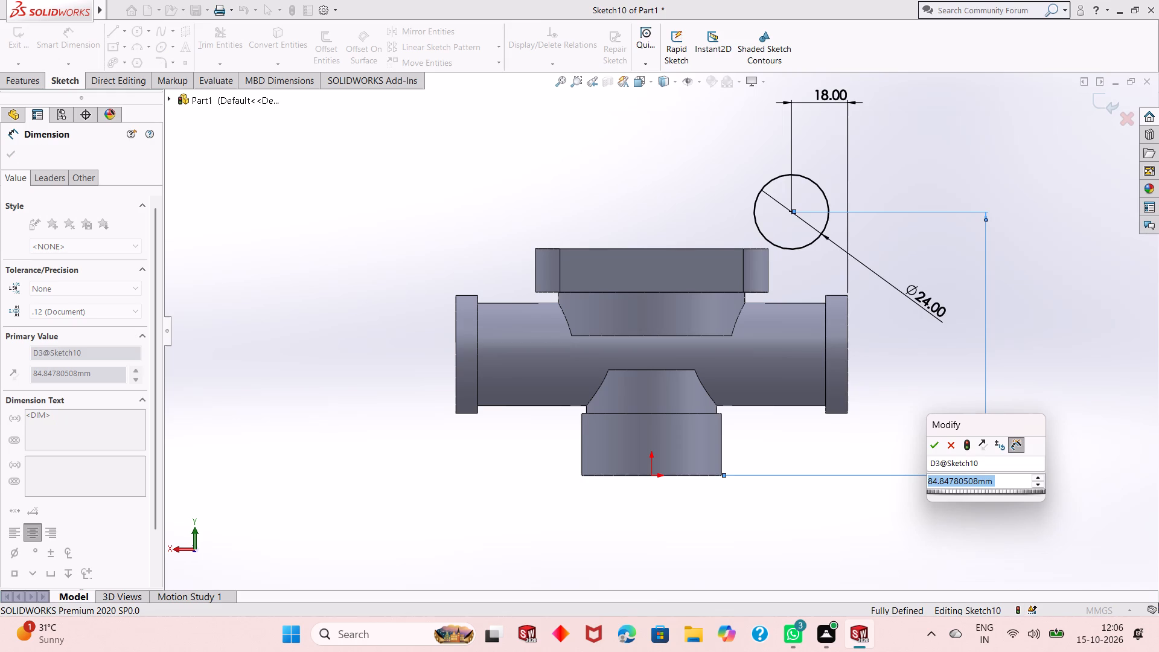
{"action": "type", "text": "73+"}
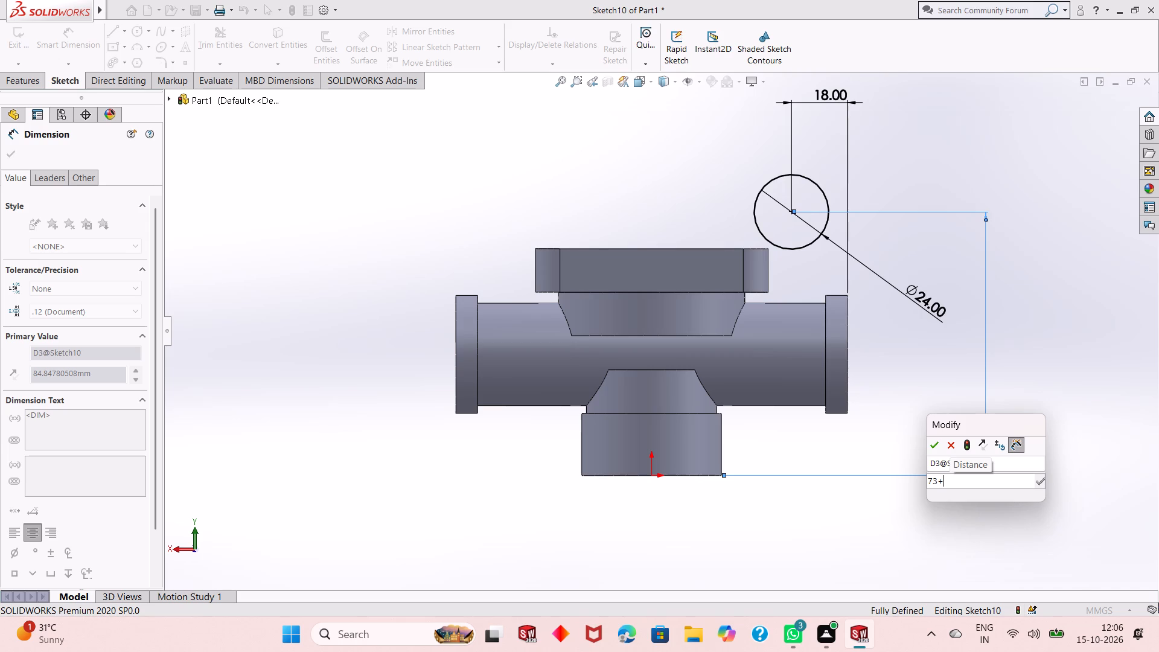
{"action": "key", "text": "7"}
{"action": "key", "text": "Return"}
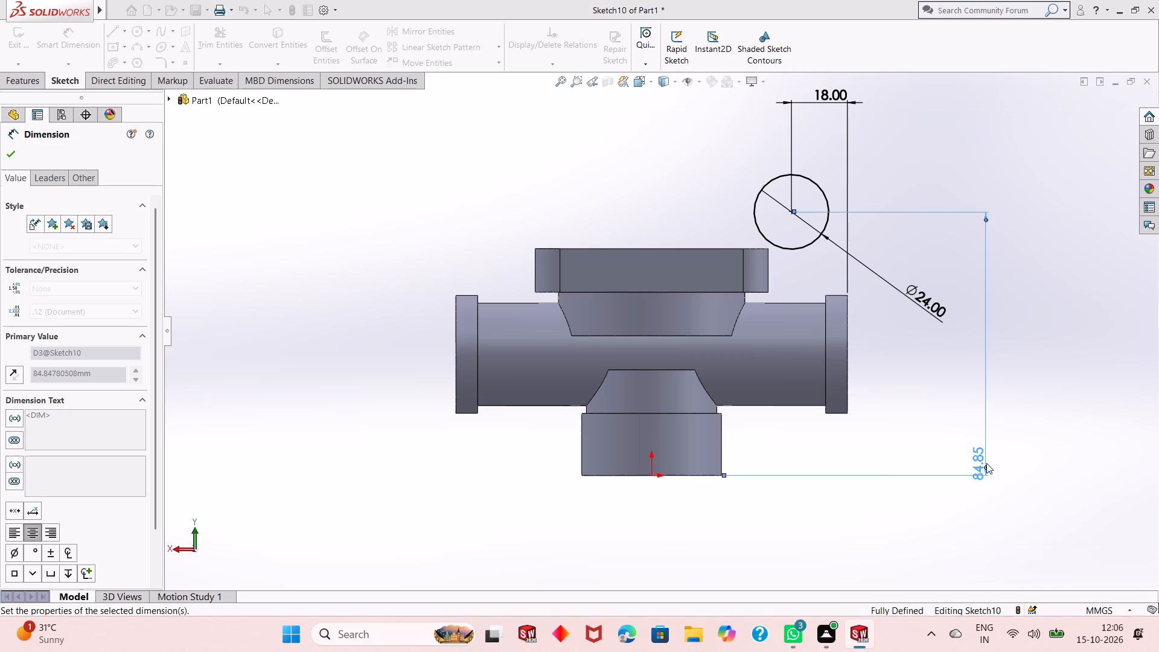
{"action": "key", "text": "Escape"}
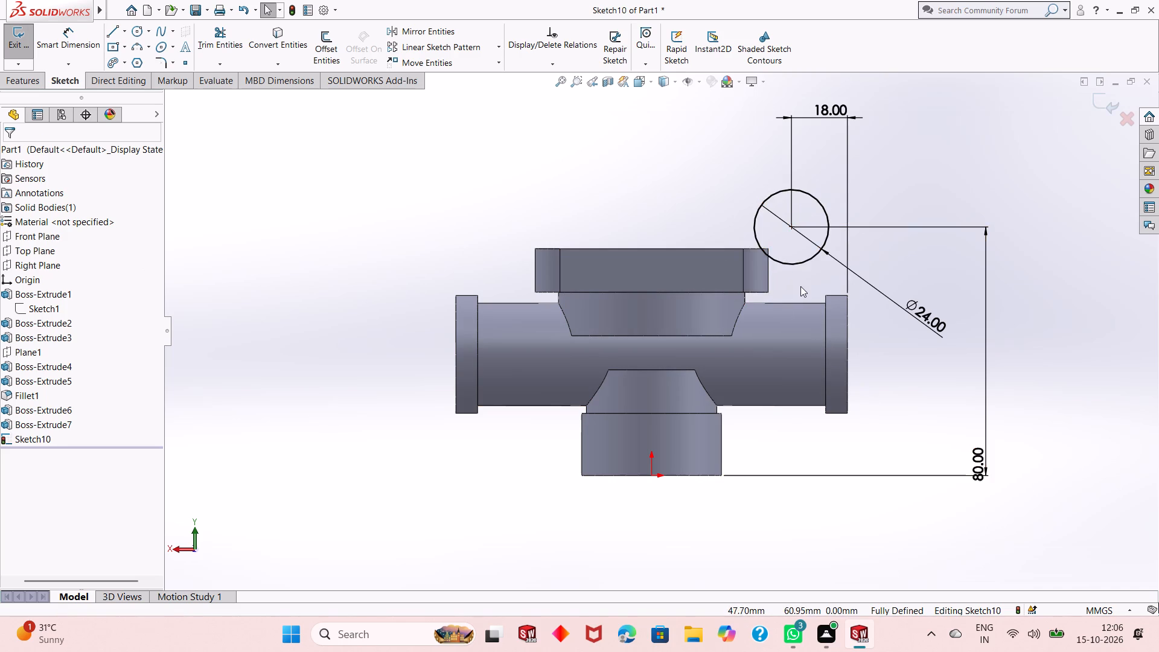
Set the horizontal distance from the circle's centre to the collar's outer edge to 19 mm.
{"action": "scroll", "coordinate": [794, 283], "scroll_direction": "up", "scroll_amount": 1}
{"action": "scroll", "coordinate": [735, 259], "scroll_direction": "down", "scroll_amount": 2}
{"action": "middle_click_drag", "start_coordinate": [767, 286], "coordinate": [784, 322]}
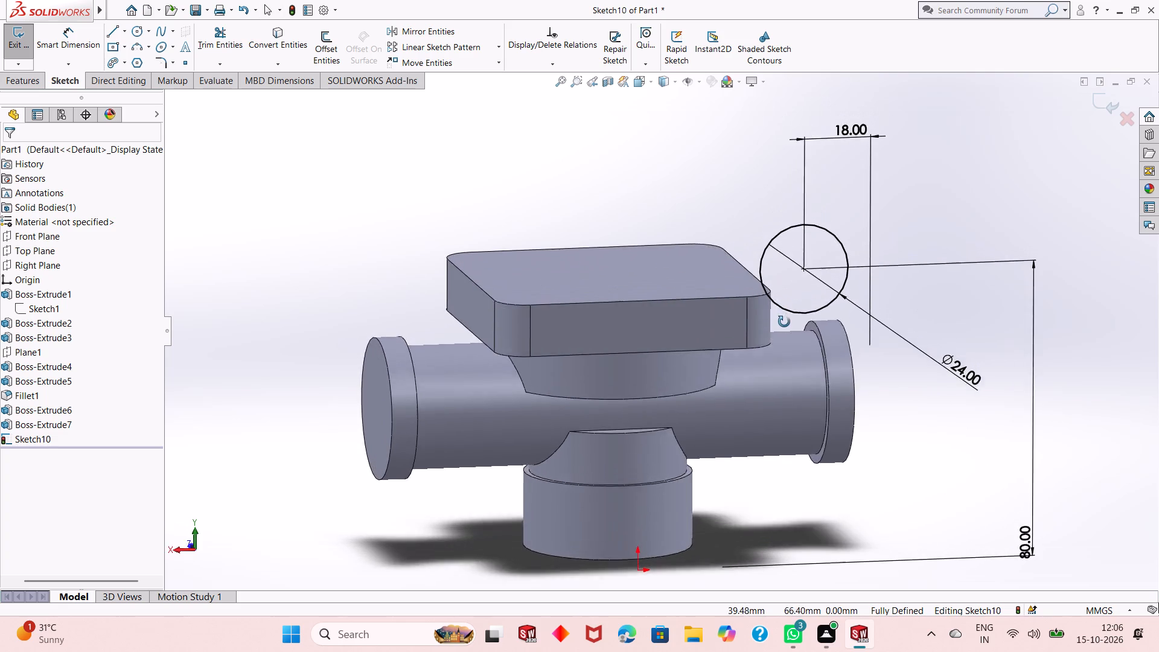
{"action": "middle_click_drag", "start_coordinate": [784, 322], "coordinate": [795, 334]}
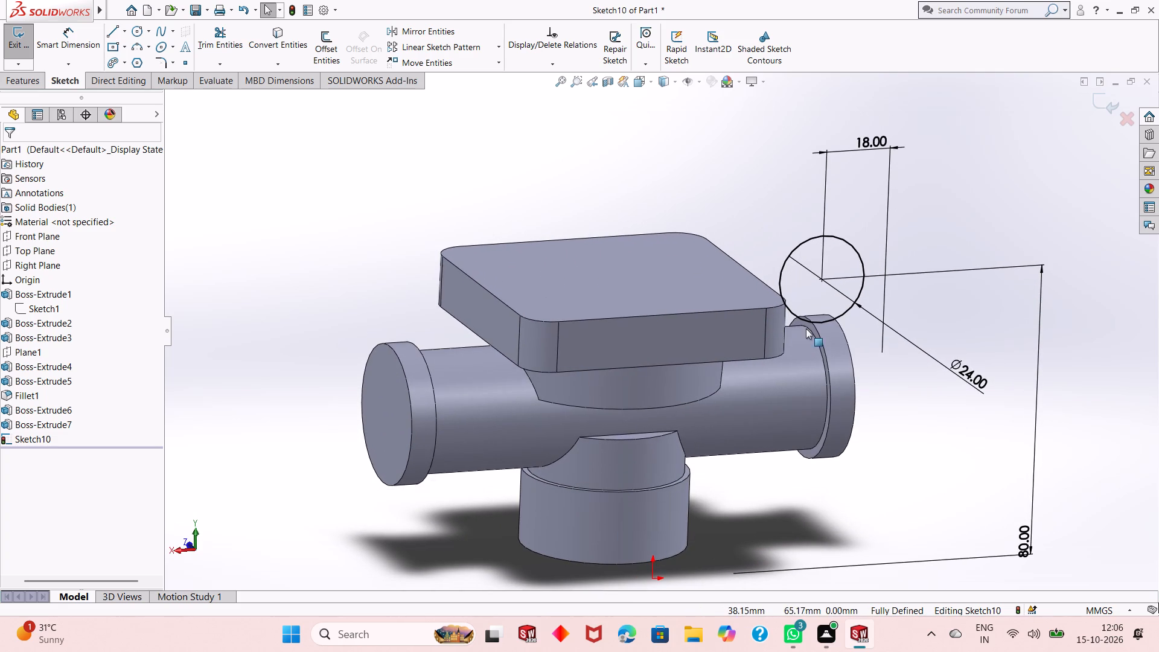
{"action": "middle_click_drag", "start_coordinate": [806, 322], "coordinate": [784, 288]}
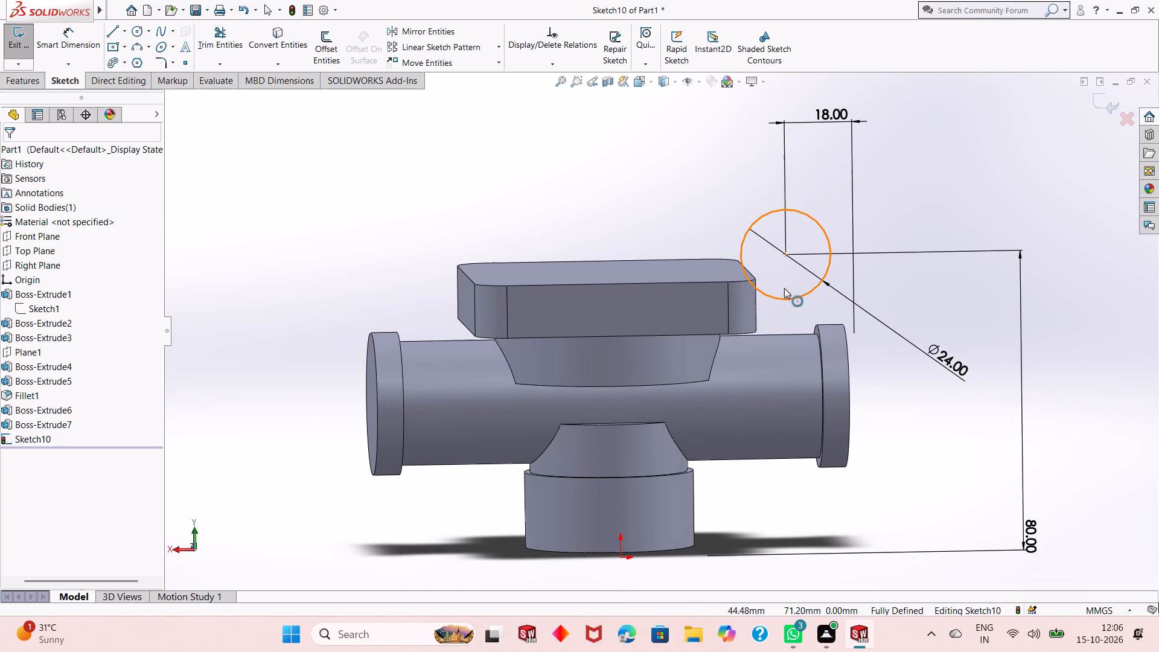
{"action": "key", "text": "ctrl+8"}
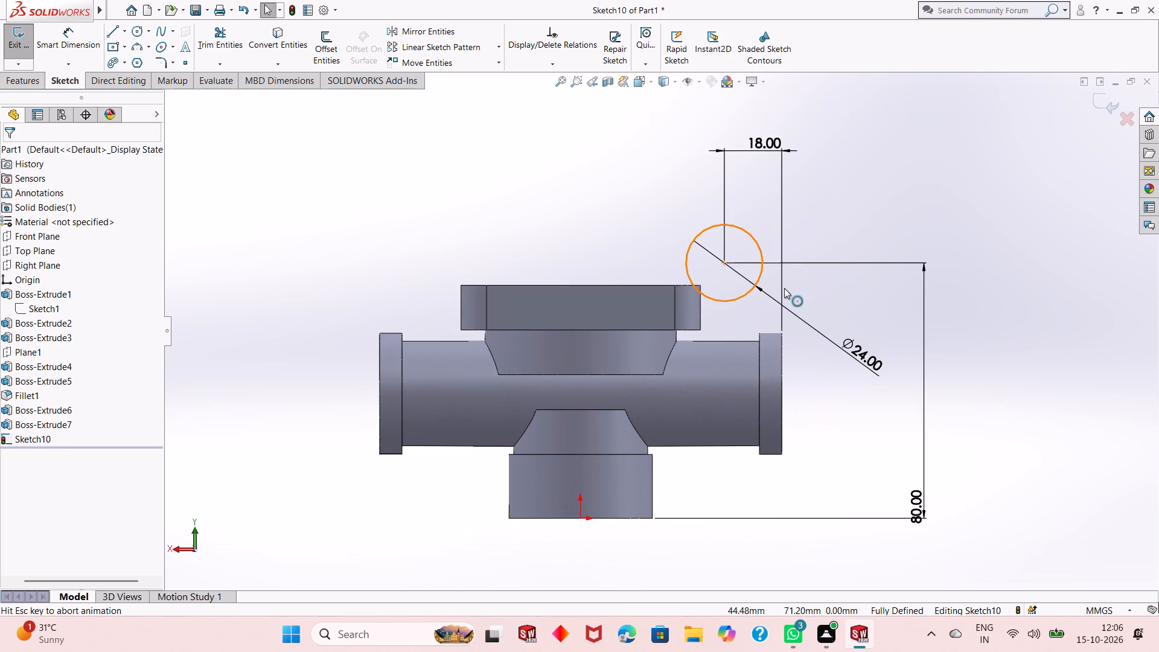
{"action": "scroll", "coordinate": [718, 299], "scroll_direction": "up", "scroll_amount": 2}
{"action": "scroll", "coordinate": [628, 249], "scroll_direction": "down", "scroll_amount": 2}
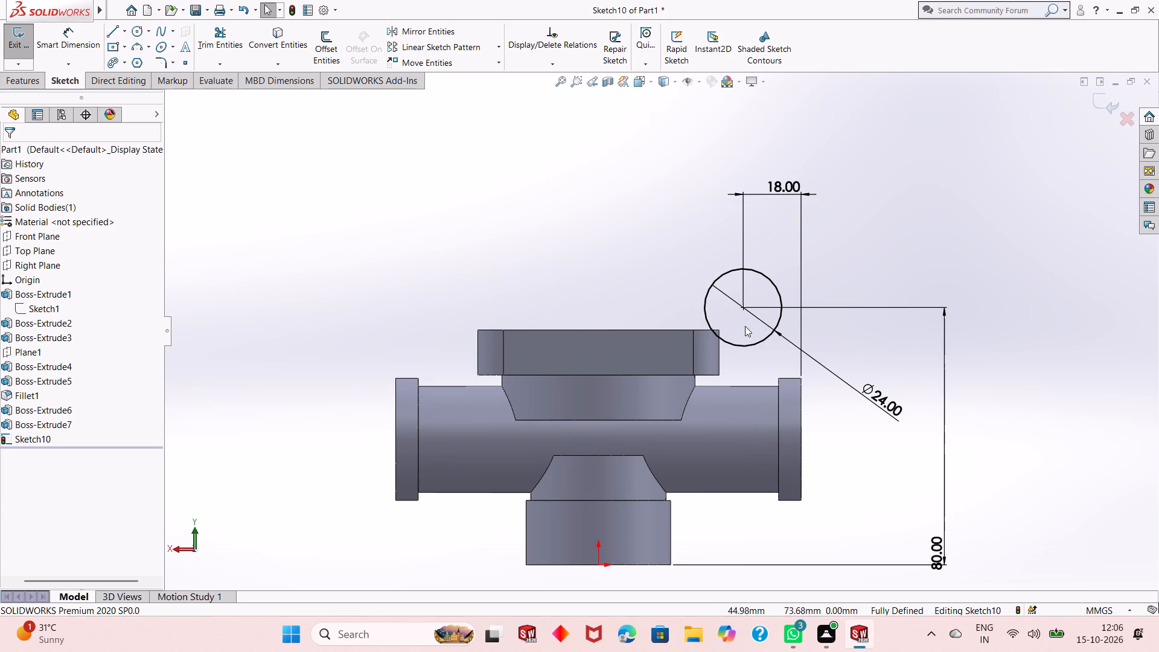
{"action": "double_click", "coordinate": [788, 187]}
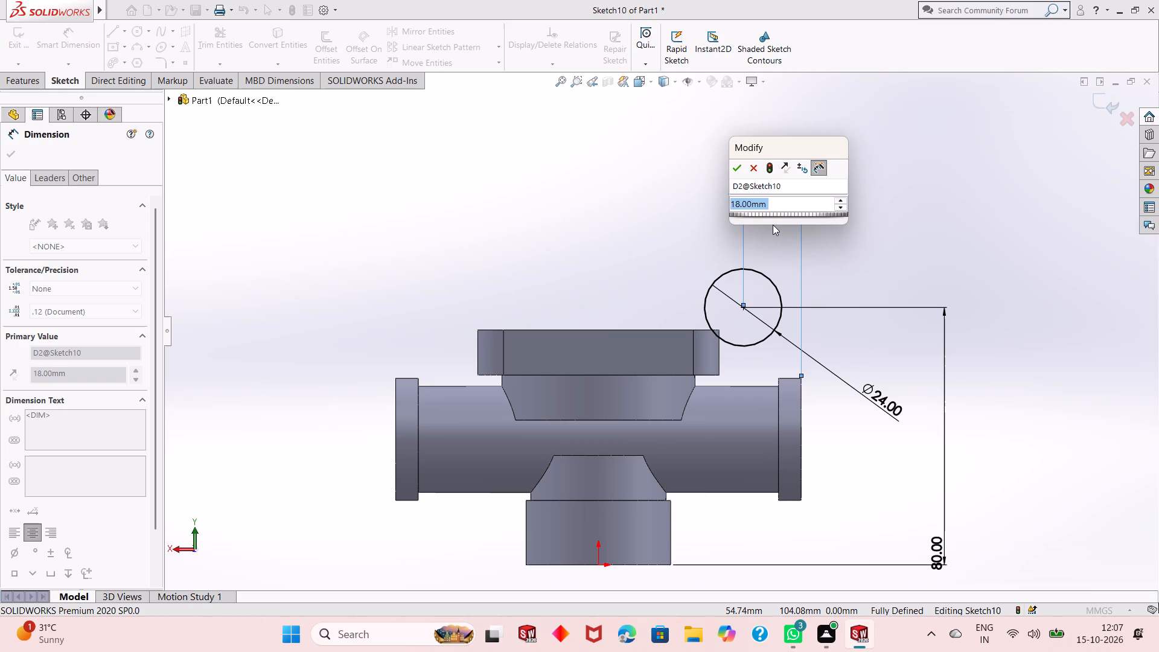
{"action": "type", "text": "19"}
{"action": "key", "text": "Return"}
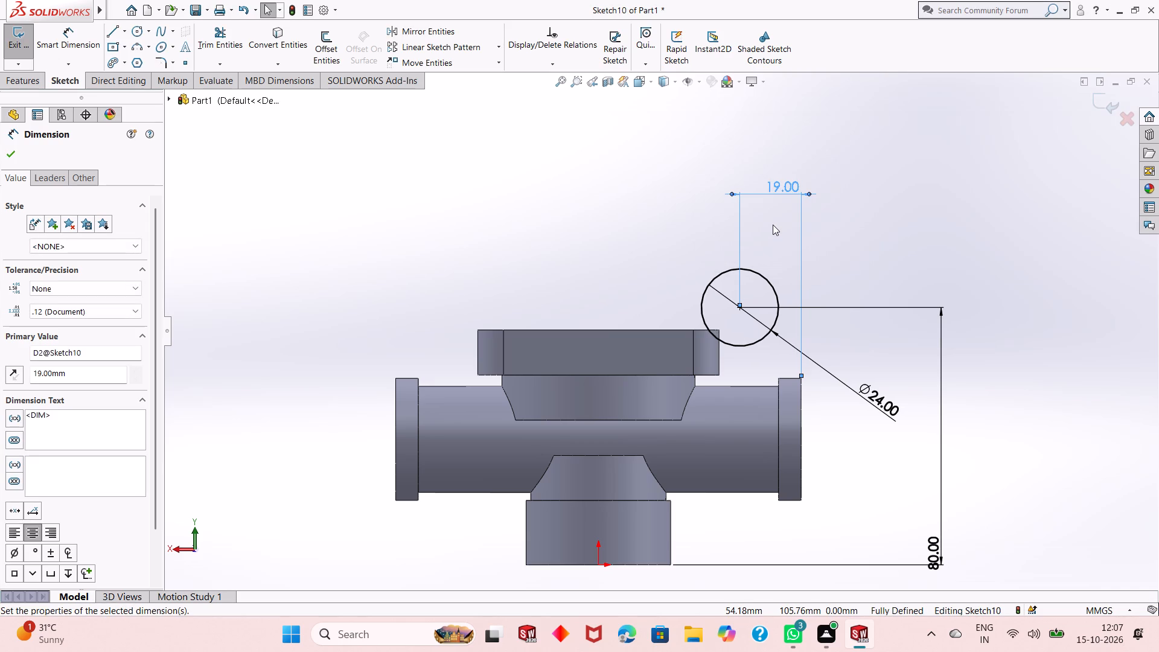
{"action": "key", "text": "Escape"}
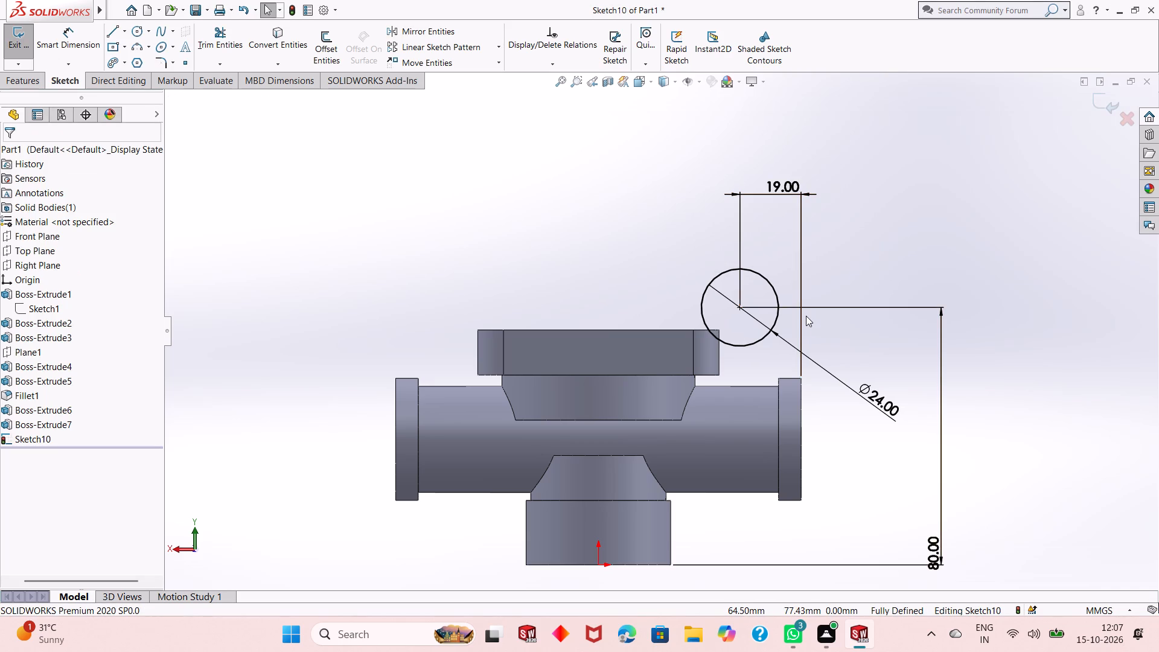
Set up a blind boss extrusion of the 24 mm circle, 78 mm deep, reversed to run along the plate's side.
{"action": "scroll", "coordinate": [732, 322], "scroll_direction": "up", "scroll_amount": 1}
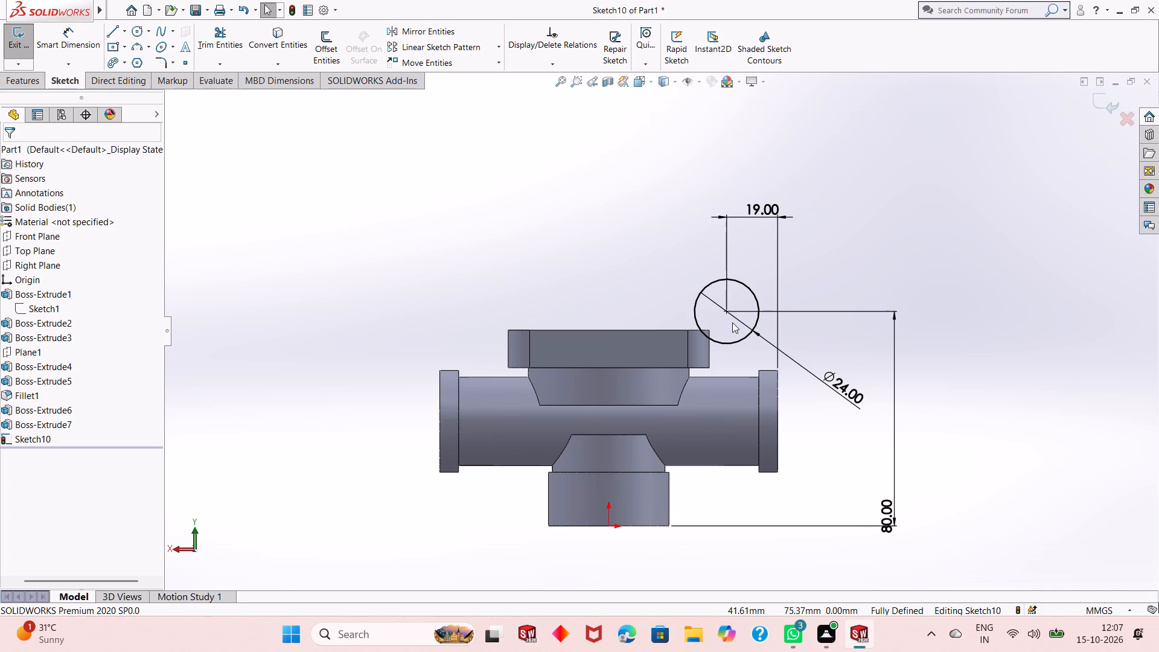
{"action": "scroll", "coordinate": [732, 322], "scroll_direction": "up", "scroll_amount": 1}
{"action": "middle_click_drag", "start_coordinate": [700, 303], "coordinate": [718, 350]}
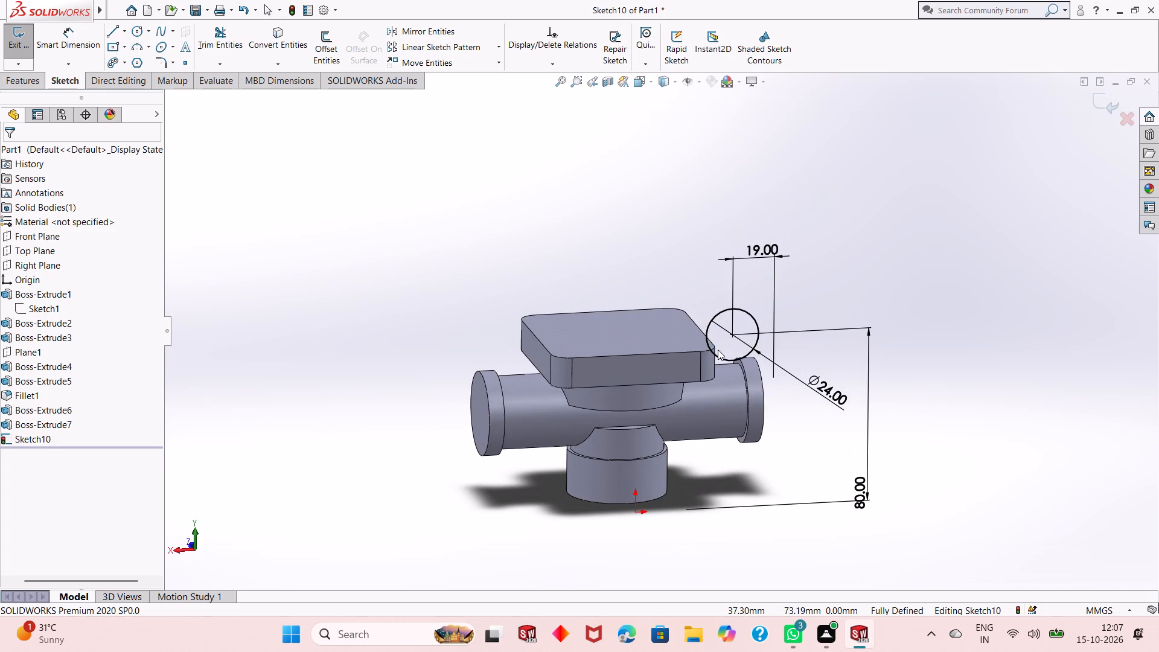
{"action": "left_click", "coordinate": [16, 81]}
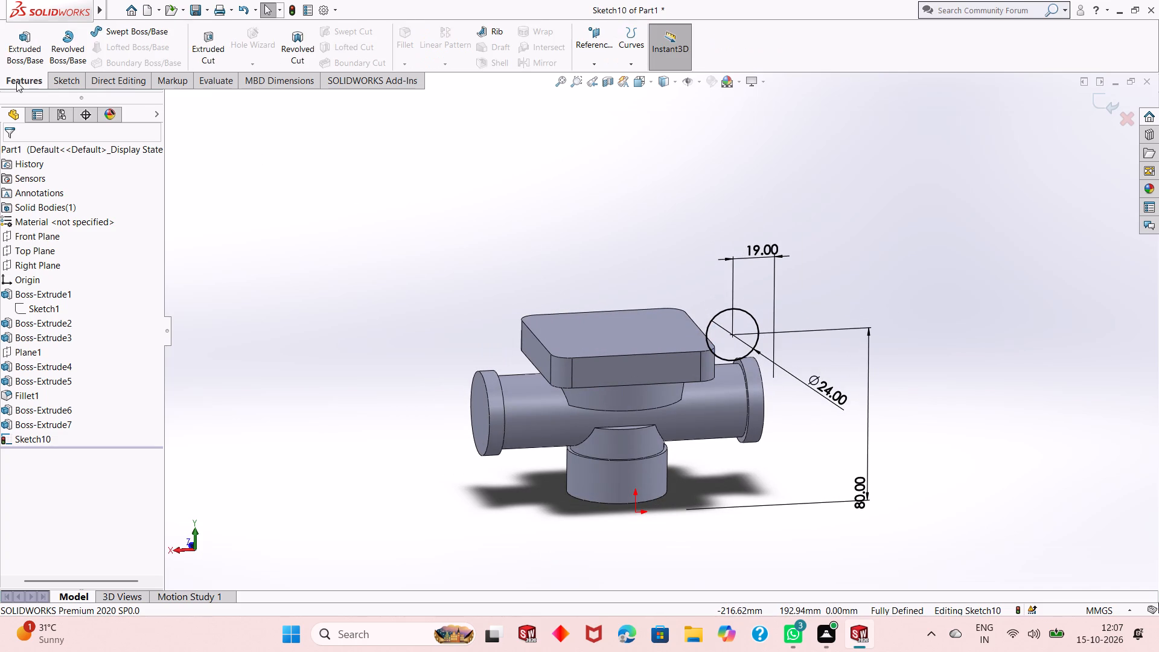
{"action": "left_click", "coordinate": [25, 31]}
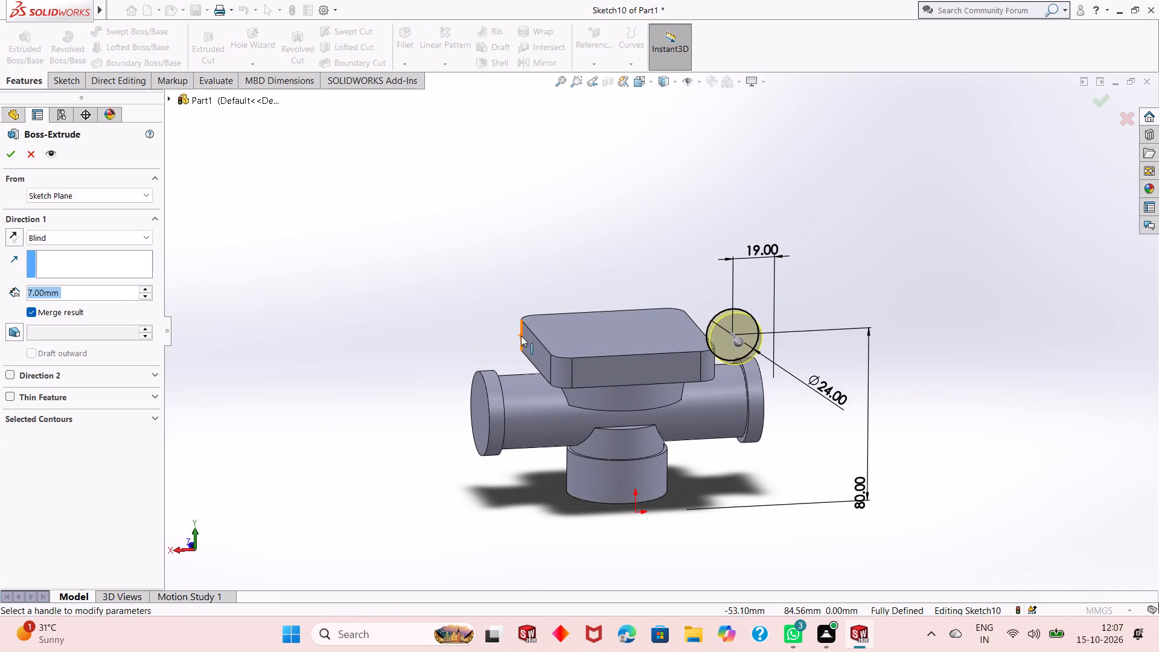
{"action": "left_click", "coordinate": [8, 233]}
{"action": "double_click", "coordinate": [73, 288]}
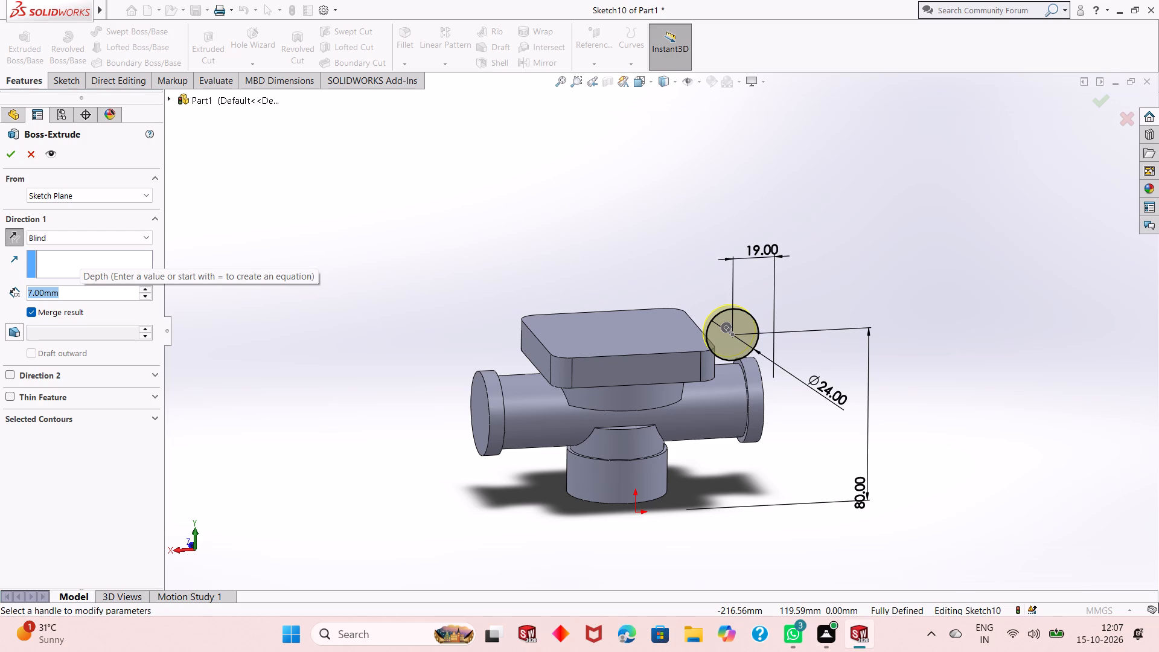
{"action": "key", "text": "7"}
{"action": "key", "text": "8"}
{"action": "key", "text": "Return"}
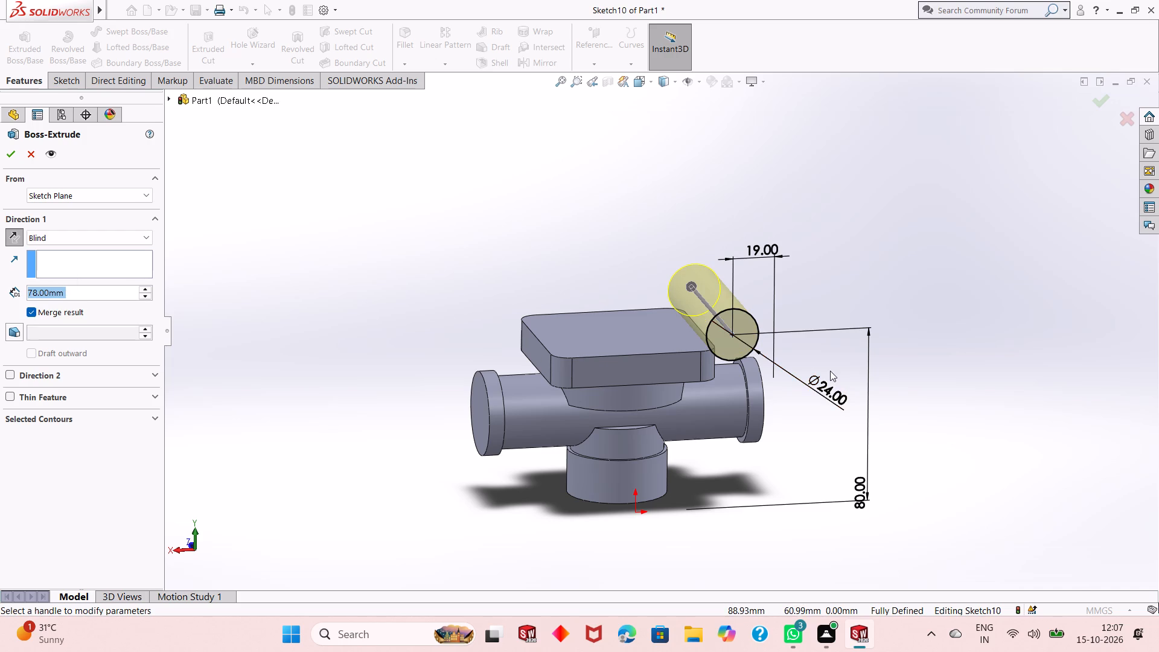
{"action": "middle_click_drag", "start_coordinate": [830, 371], "coordinate": [825, 363]}
{"action": "middle_click_drag", "start_coordinate": [777, 354], "coordinate": [771, 354]}
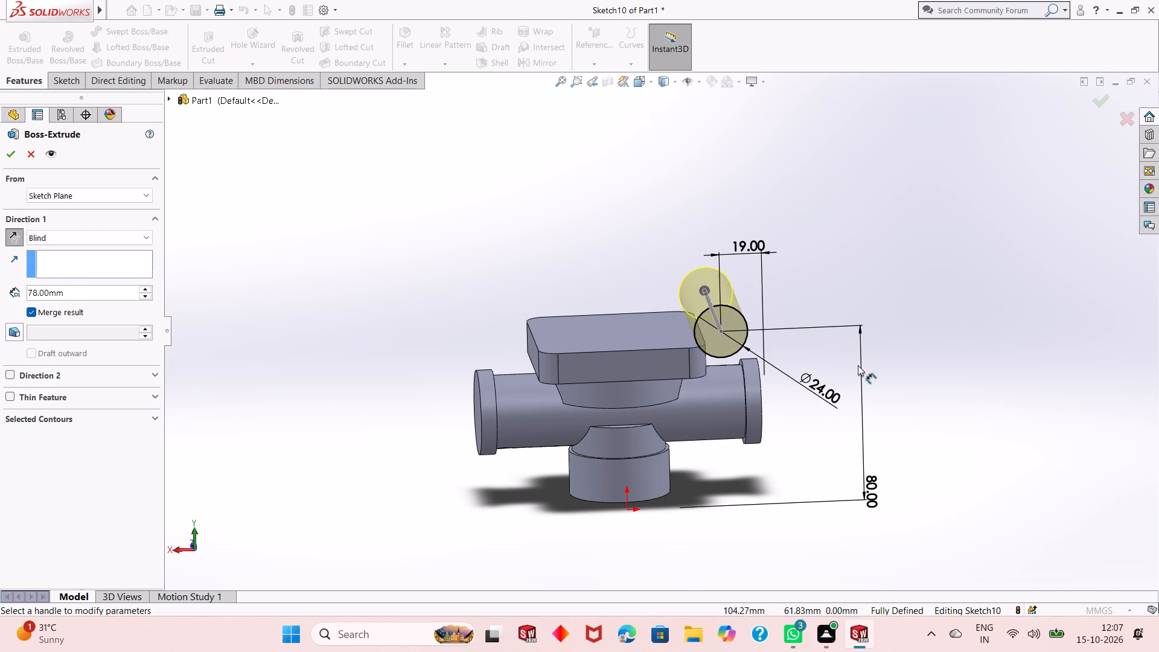
{"action": "middle_click_drag", "start_coordinate": [860, 365], "coordinate": [752, 377]}
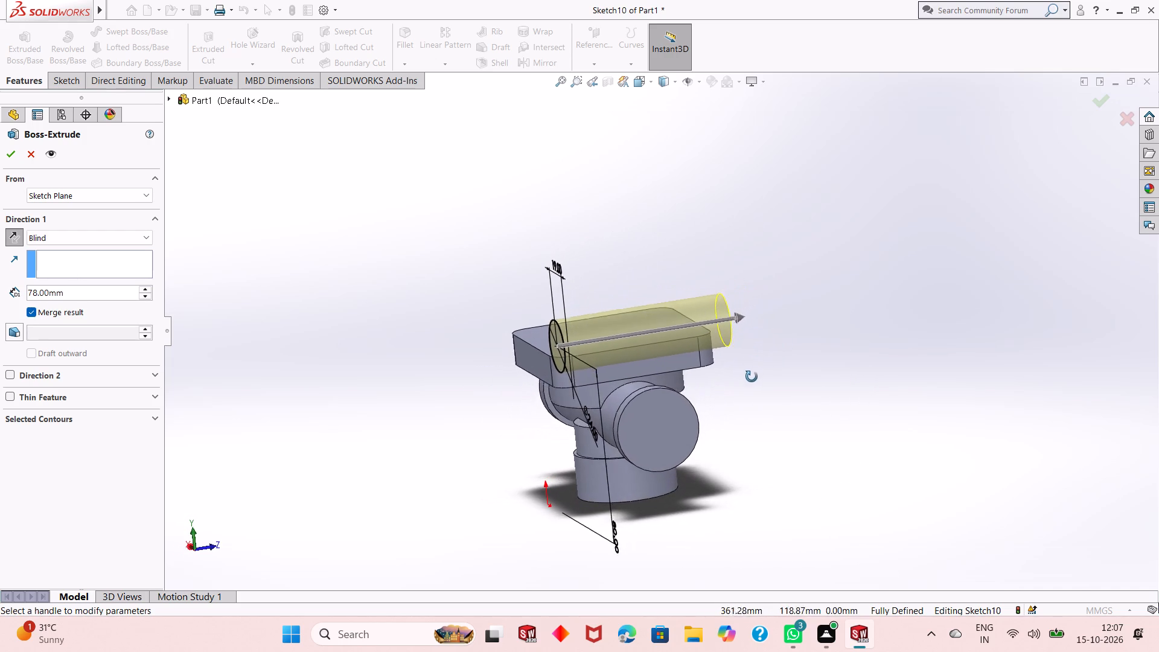
{"action": "middle_click_drag", "start_coordinate": [752, 377], "coordinate": [749, 382]}
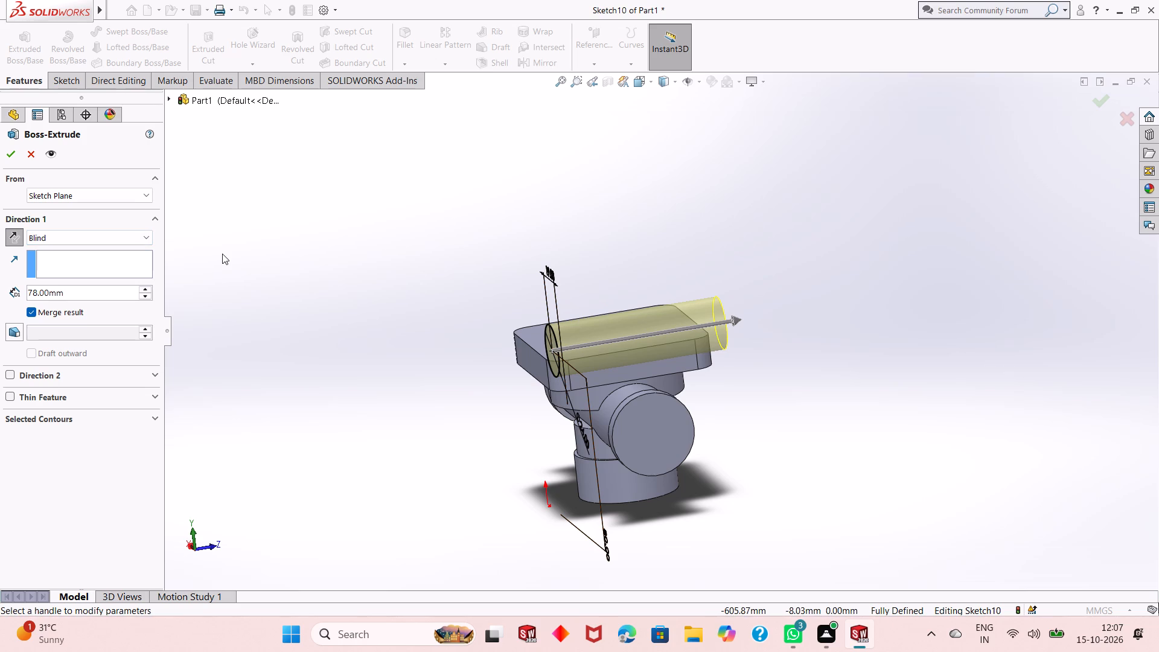
Change the extrusion to Mid Plane and start it from a 75/2 mm offset, with the offset direction reversed.
{"action": "left_click", "coordinate": [131, 236]}
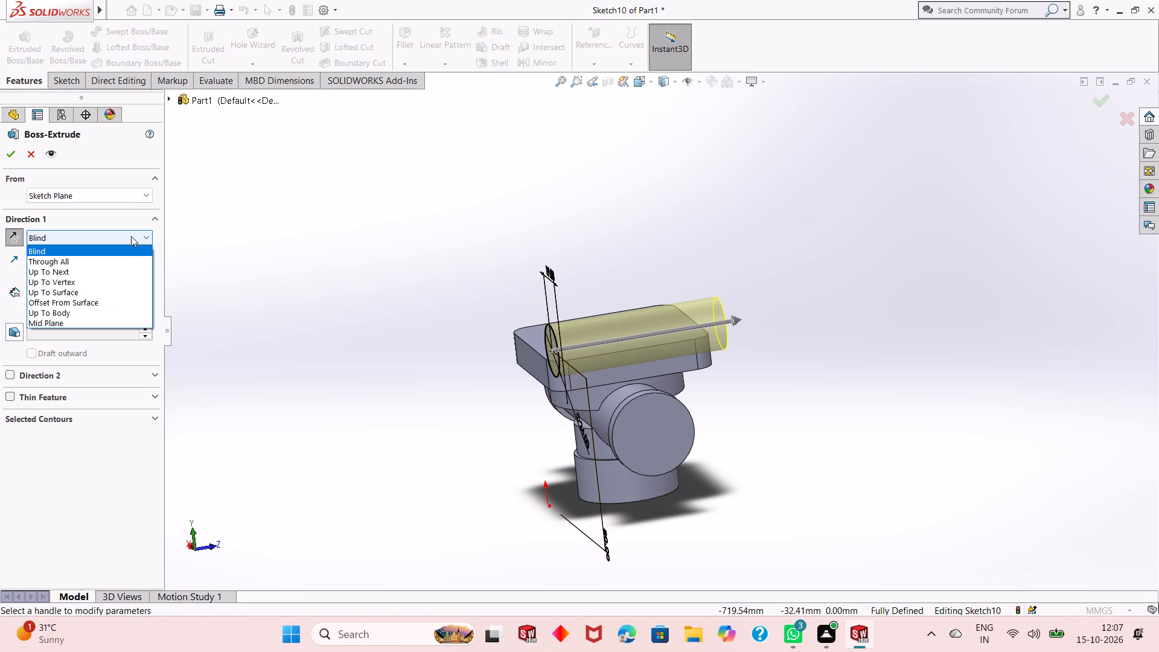
{"action": "left_click", "coordinate": [94, 319]}
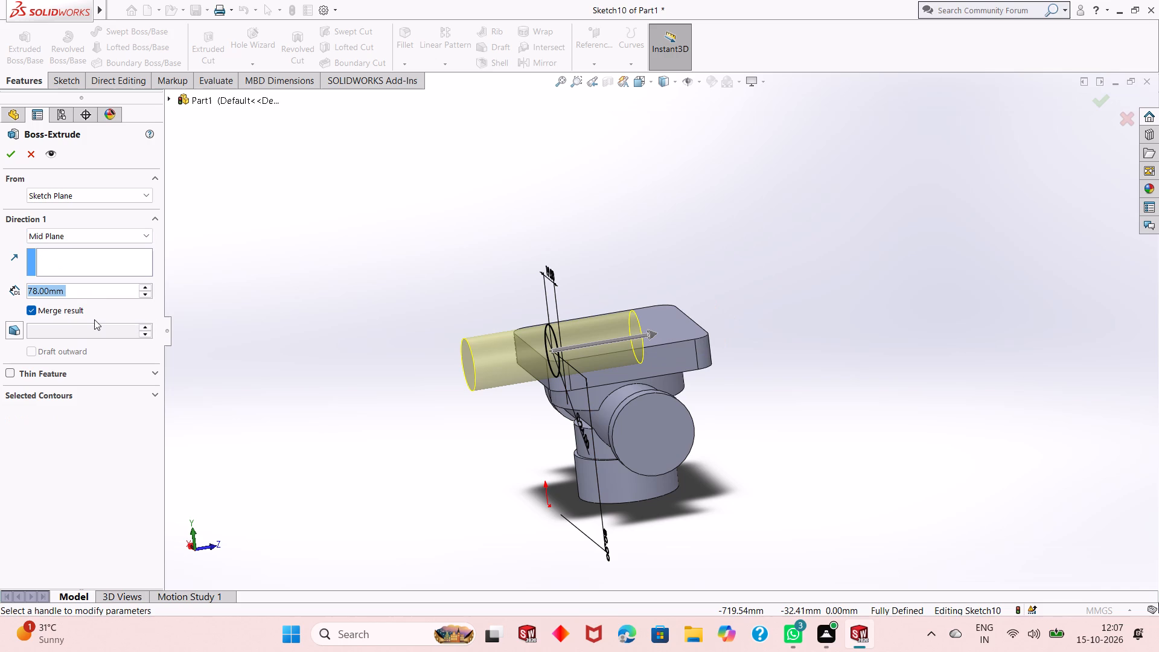
{"action": "left_click", "coordinate": [107, 197]}
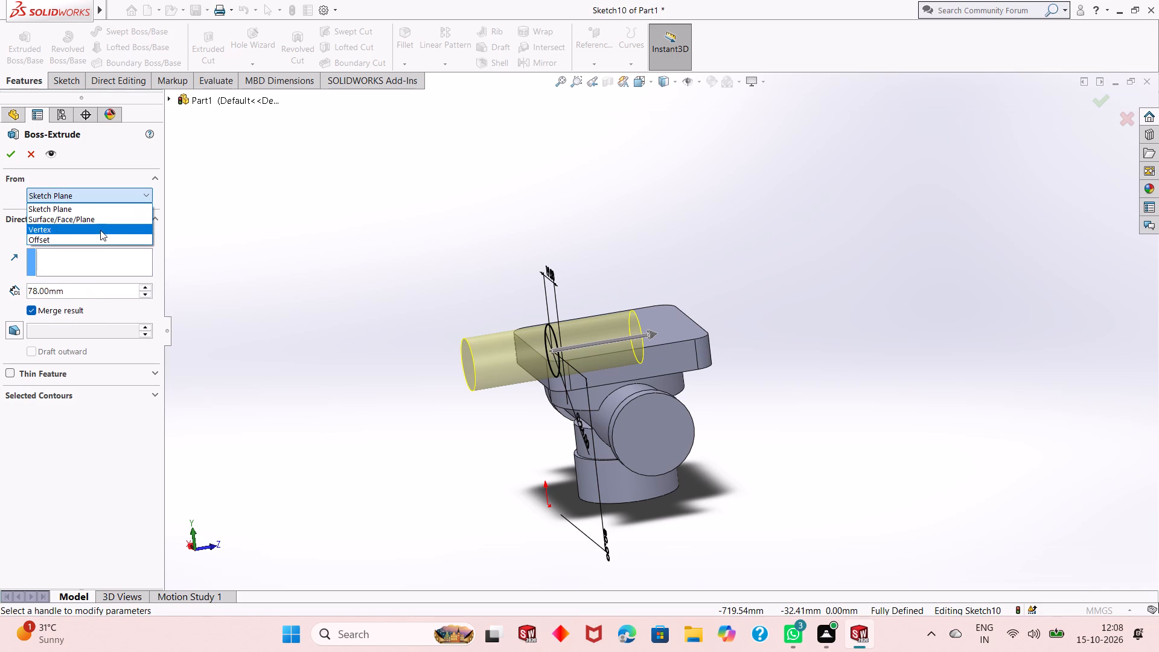
{"action": "left_click", "coordinate": [100, 235]}
{"action": "double_click", "coordinate": [91, 220]}
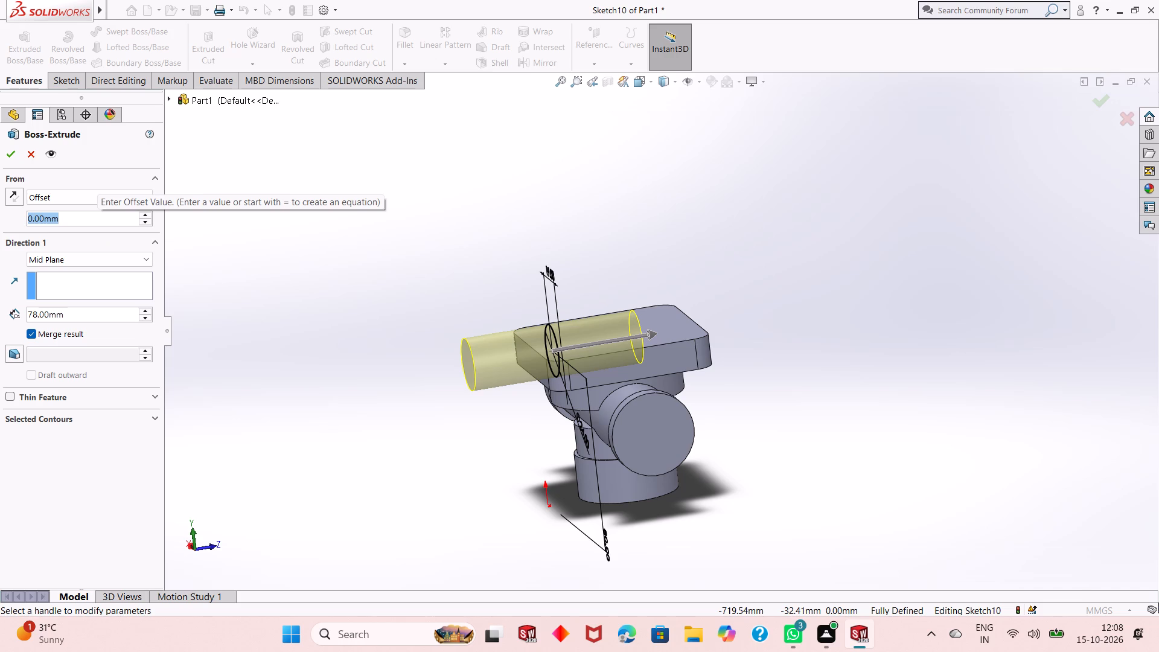
{"action": "type", "text": "75/2"}
{"action": "key", "text": "Return"}
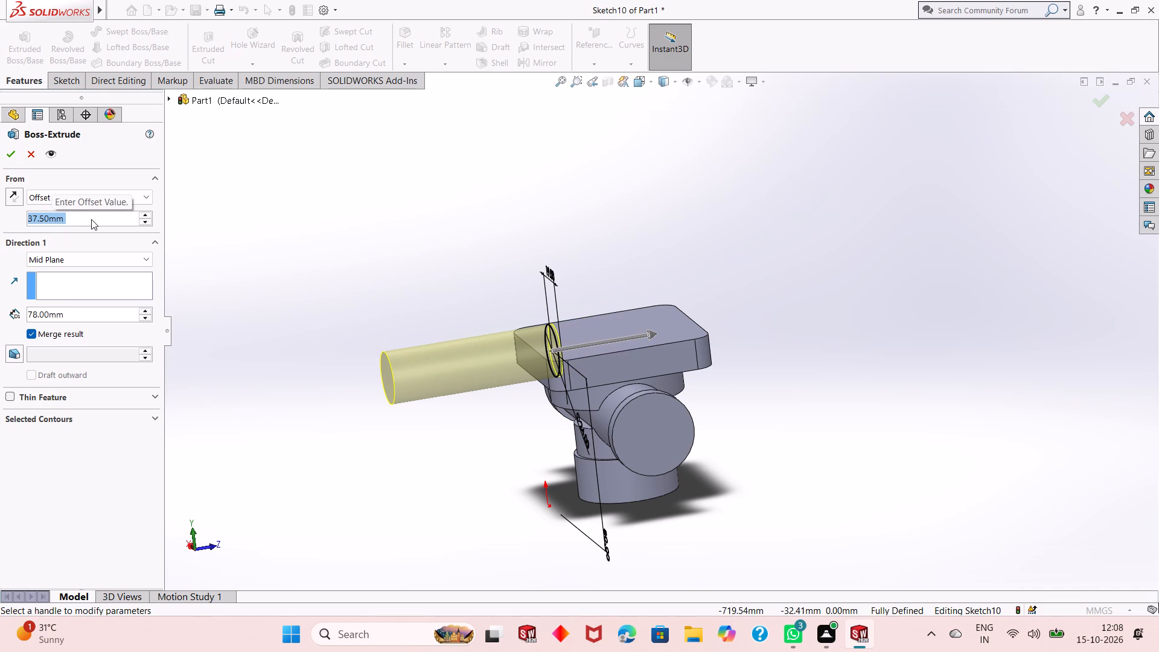
{"action": "left_click", "coordinate": [18, 199]}
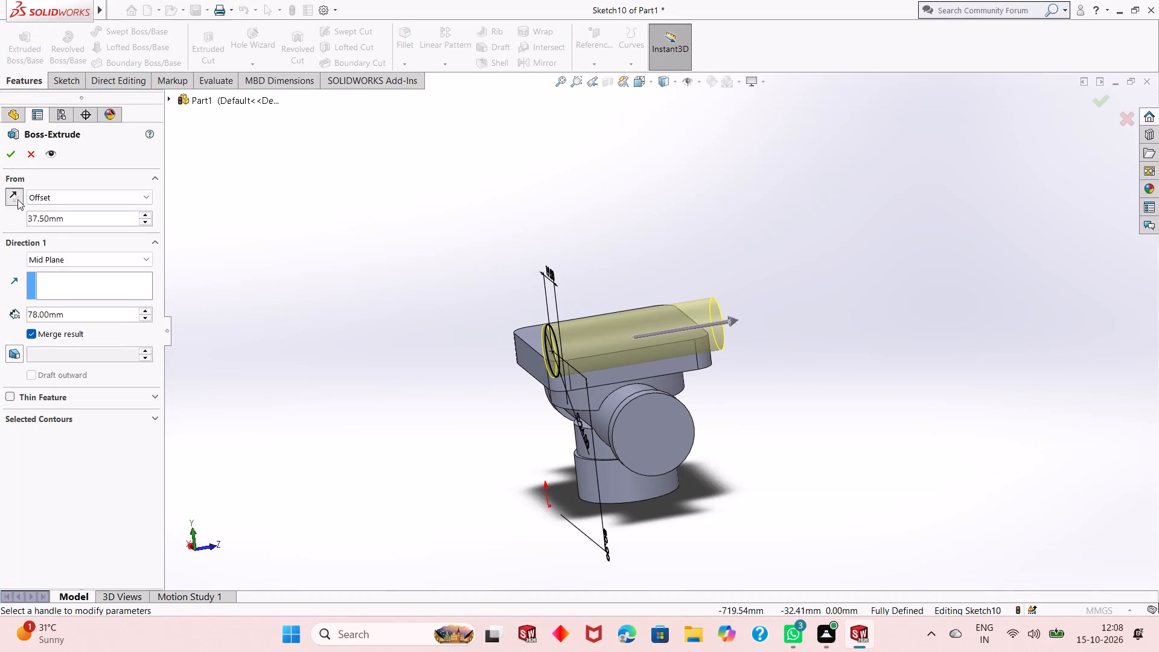
Check the extrusion preview against the plate's side from several angles and accept the 78 mm cylinder.
{"action": "middle_click_drag", "start_coordinate": [691, 393], "coordinate": [668, 366]}
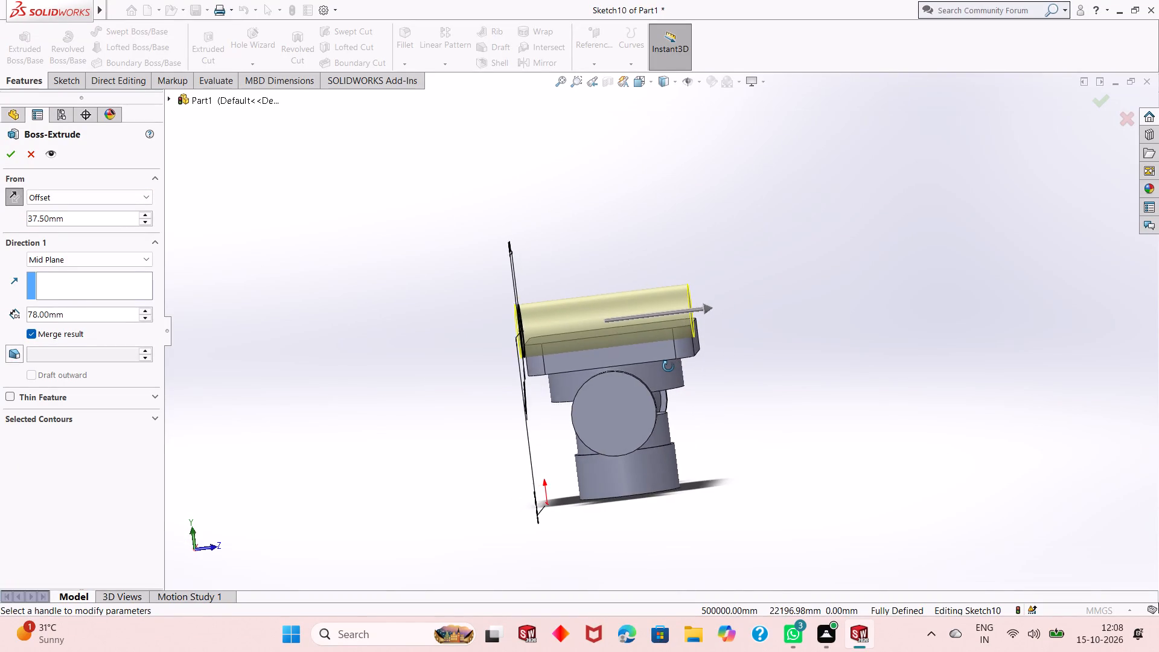
{"action": "middle_click_drag", "start_coordinate": [668, 366], "coordinate": [648, 302]}
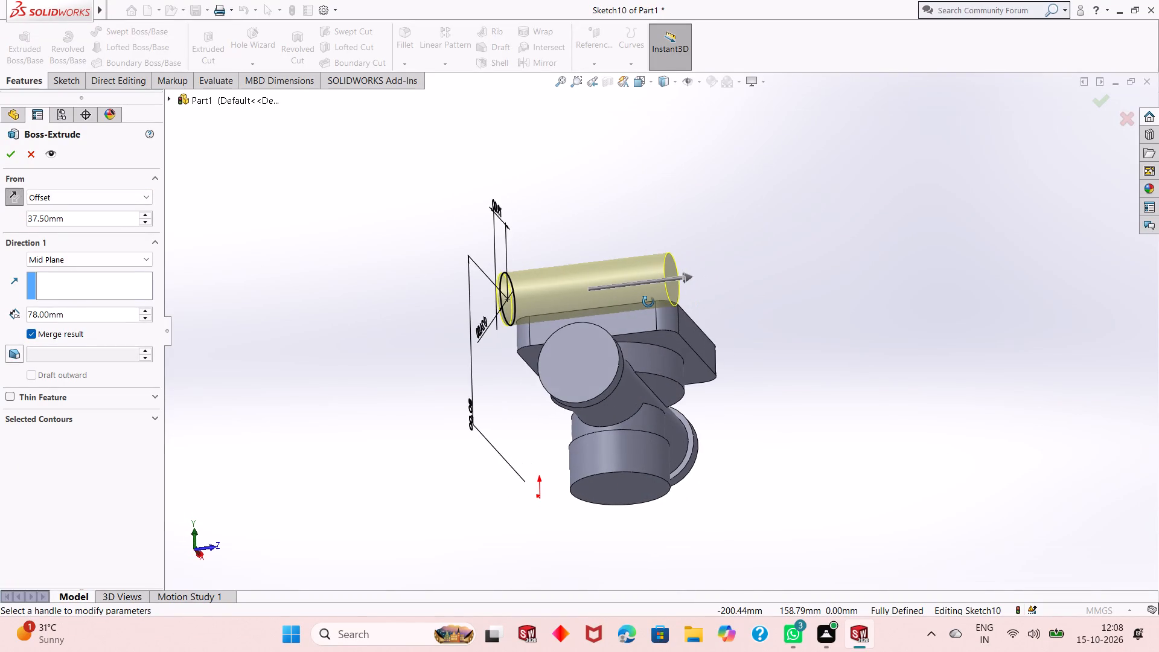
{"action": "middle_click_drag", "start_coordinate": [648, 302], "coordinate": [737, 340]}
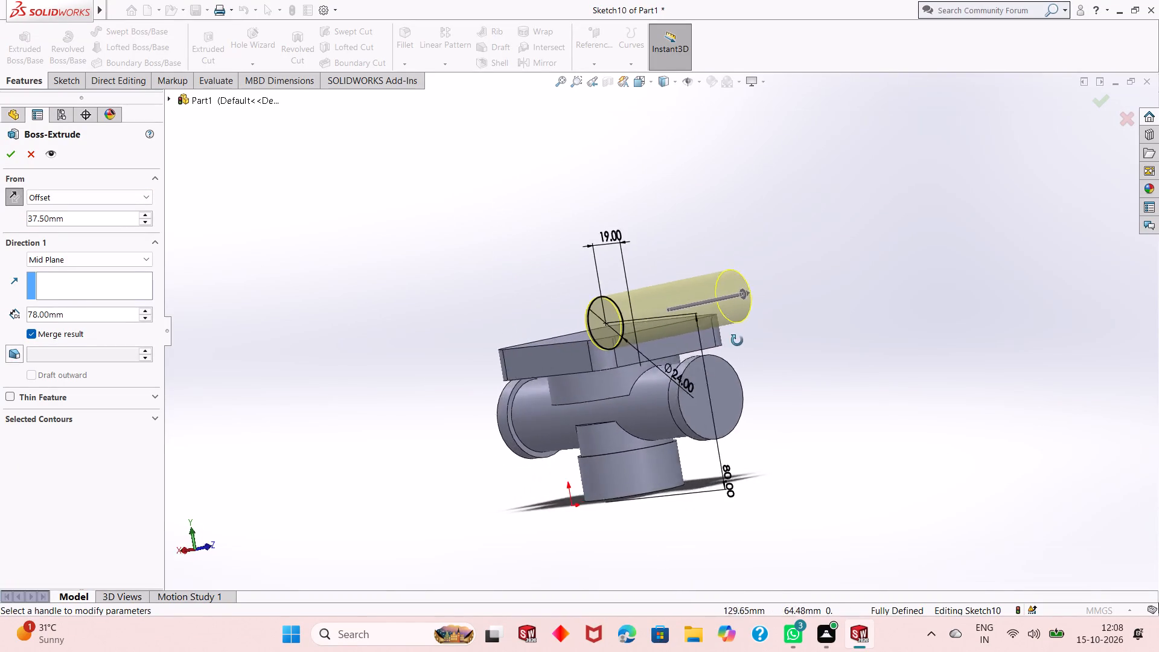
{"action": "middle_click_drag", "start_coordinate": [737, 340], "coordinate": [854, 379]}
{"action": "scroll", "coordinate": [692, 298], "scroll_direction": "down", "scroll_amount": 3}
{"action": "middle_click_drag", "start_coordinate": [671, 334], "coordinate": [683, 318]}
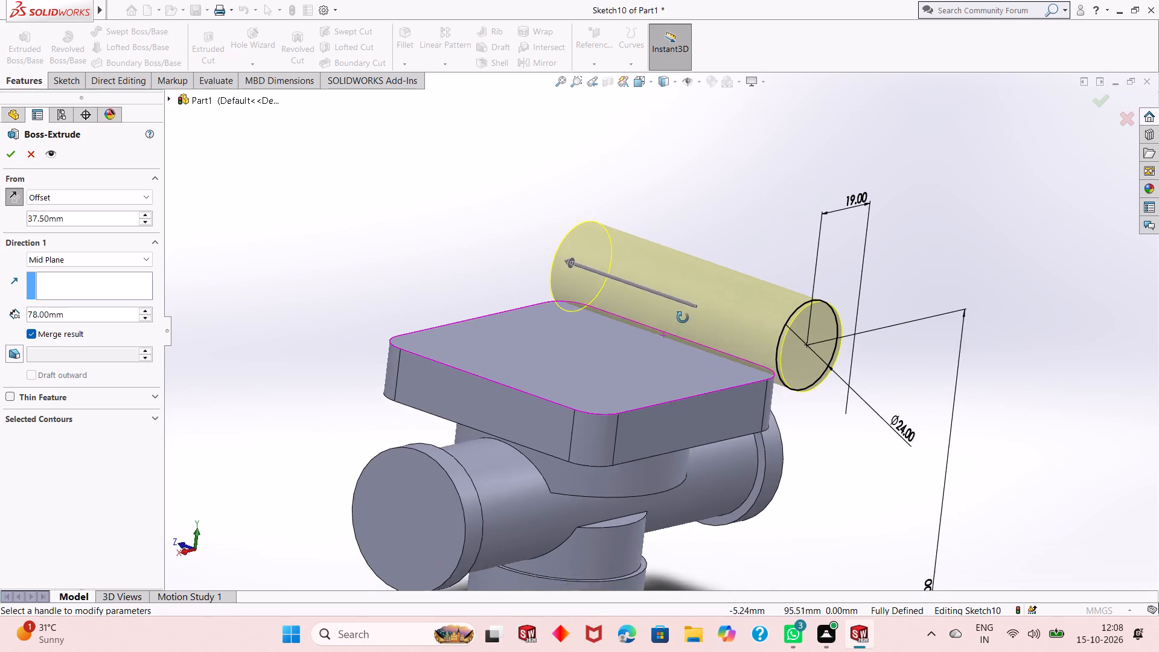
{"action": "middle_click_drag", "start_coordinate": [683, 318], "coordinate": [689, 309]}
{"action": "scroll", "coordinate": [761, 368], "scroll_direction": "down", "scroll_amount": 5}
{"action": "scroll", "coordinate": [747, 378], "scroll_direction": "up", "scroll_amount": 3}
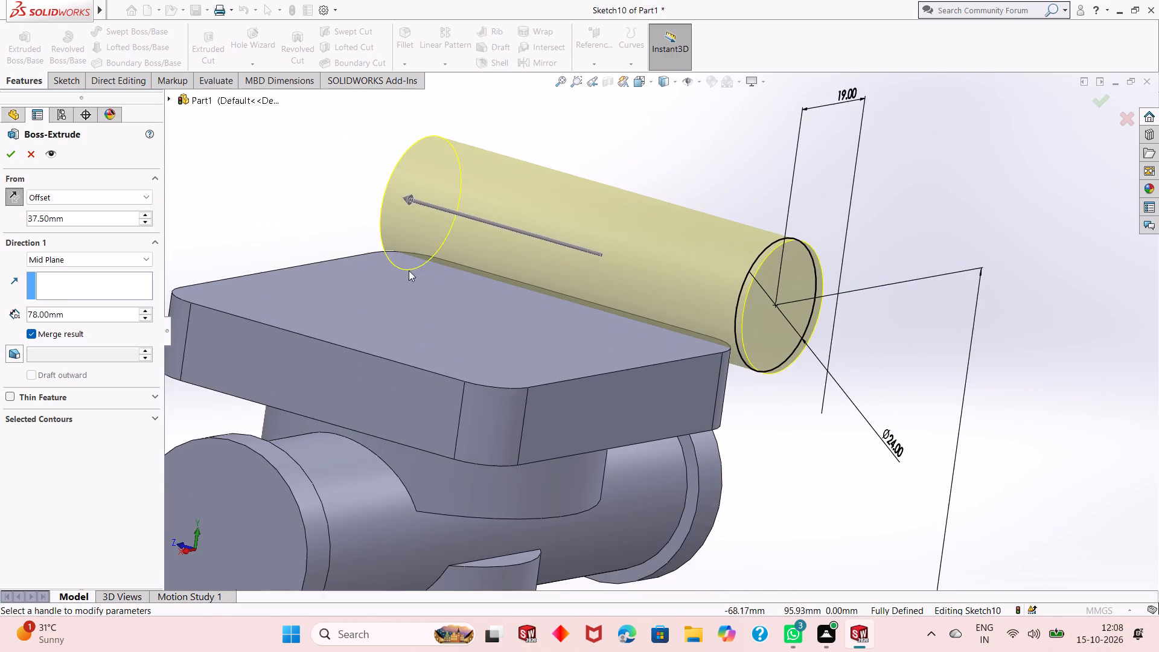
{"action": "scroll", "coordinate": [348, 235], "scroll_direction": "down", "scroll_amount": 2}
{"action": "scroll", "coordinate": [470, 329], "scroll_direction": "up", "scroll_amount": 1}
{"action": "middle_click_drag", "start_coordinate": [470, 329], "coordinate": [541, 318]}
{"action": "scroll", "coordinate": [312, 304], "scroll_direction": "down", "scroll_amount": 3}
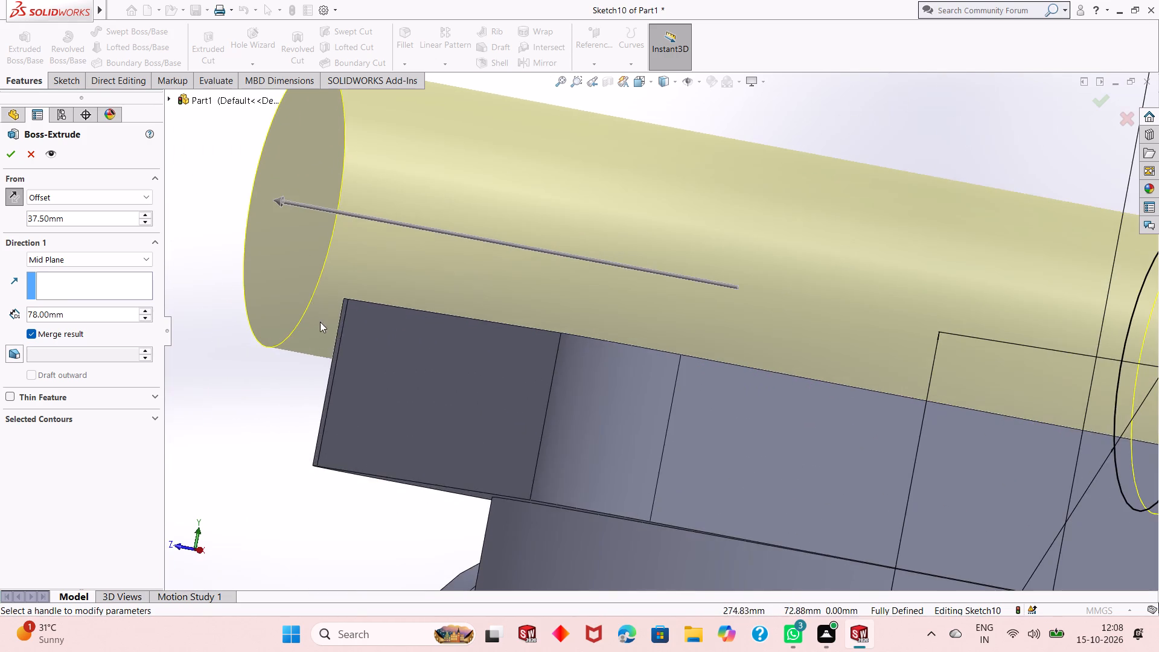
{"action": "middle_click_drag", "start_coordinate": [366, 340], "coordinate": [356, 378]}
{"action": "scroll", "coordinate": [363, 371], "scroll_direction": "up", "scroll_amount": 4}
{"action": "scroll", "coordinate": [491, 358], "scroll_direction": "up", "scroll_amount": 1}
{"action": "middle_click_drag", "start_coordinate": [491, 358], "coordinate": [492, 359]}
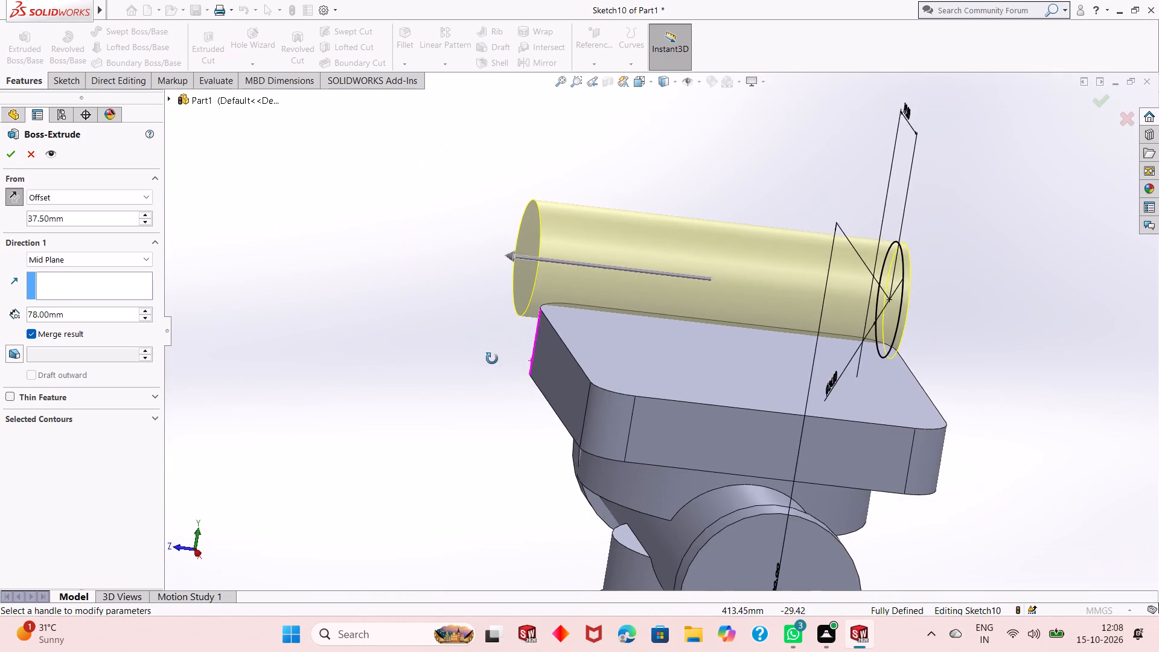
{"action": "middle_click_drag", "start_coordinate": [492, 359], "coordinate": [523, 336]}
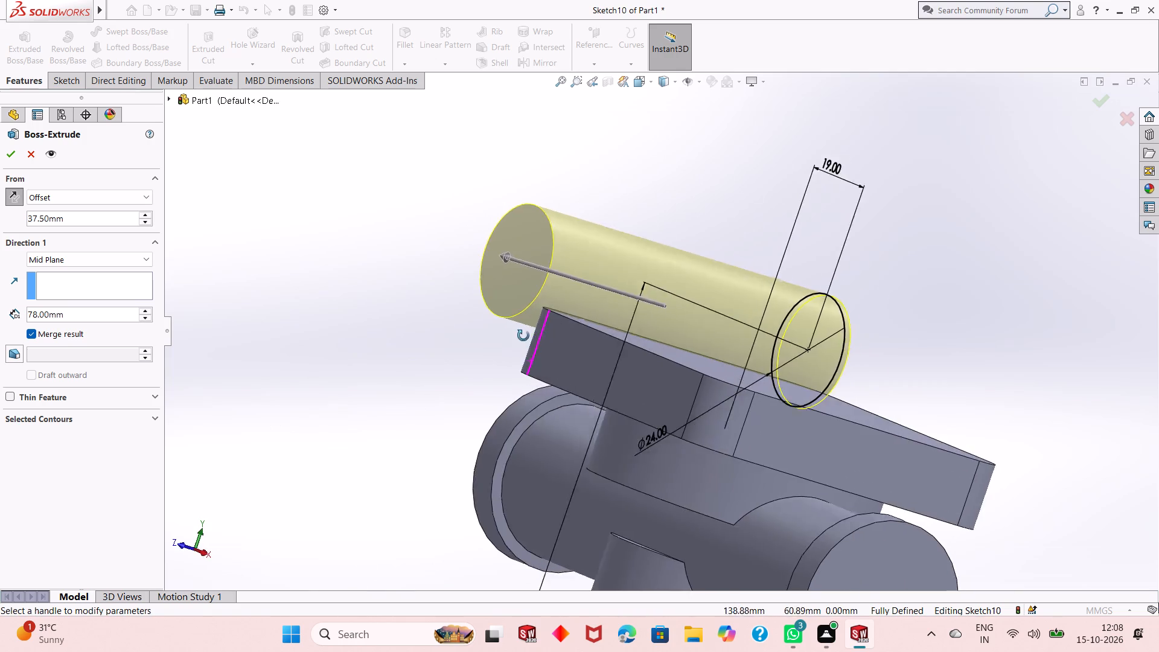
{"action": "middle_click_drag", "start_coordinate": [523, 336], "coordinate": [359, 291]}
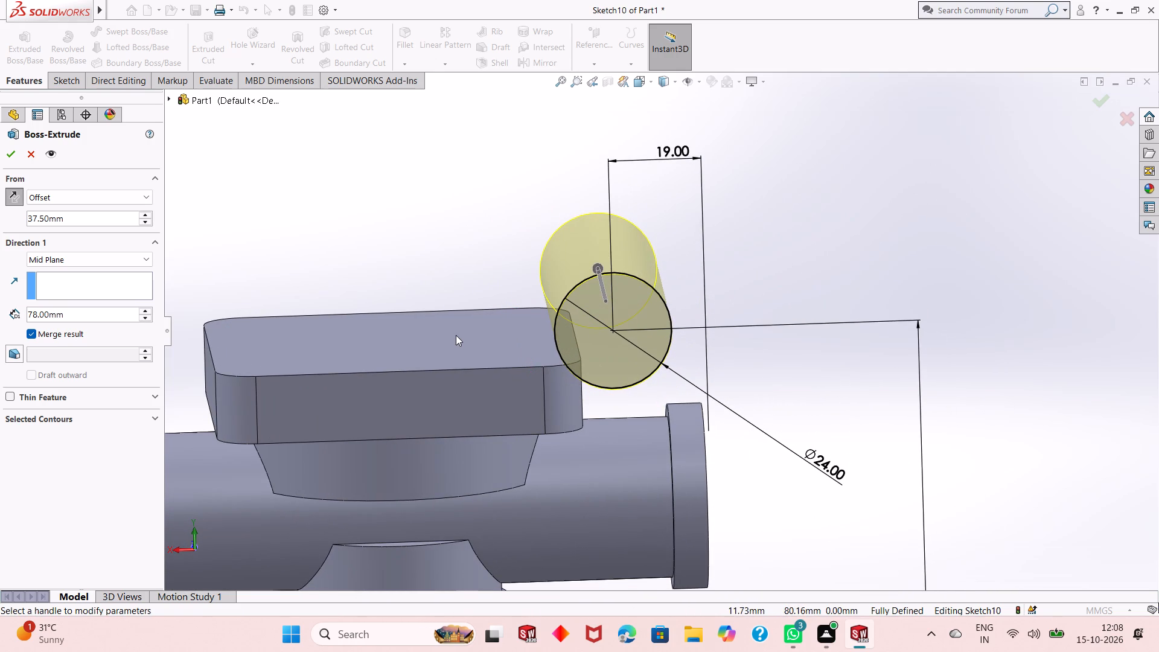
{"action": "left_click", "coordinate": [6, 157]}
{"action": "left_click", "coordinate": [339, 245]}
Examine the new cylinder and where it meets the square plate's upper edge from several angles.
{"action": "middle_click_drag", "start_coordinate": [465, 303], "coordinate": [496, 270]}
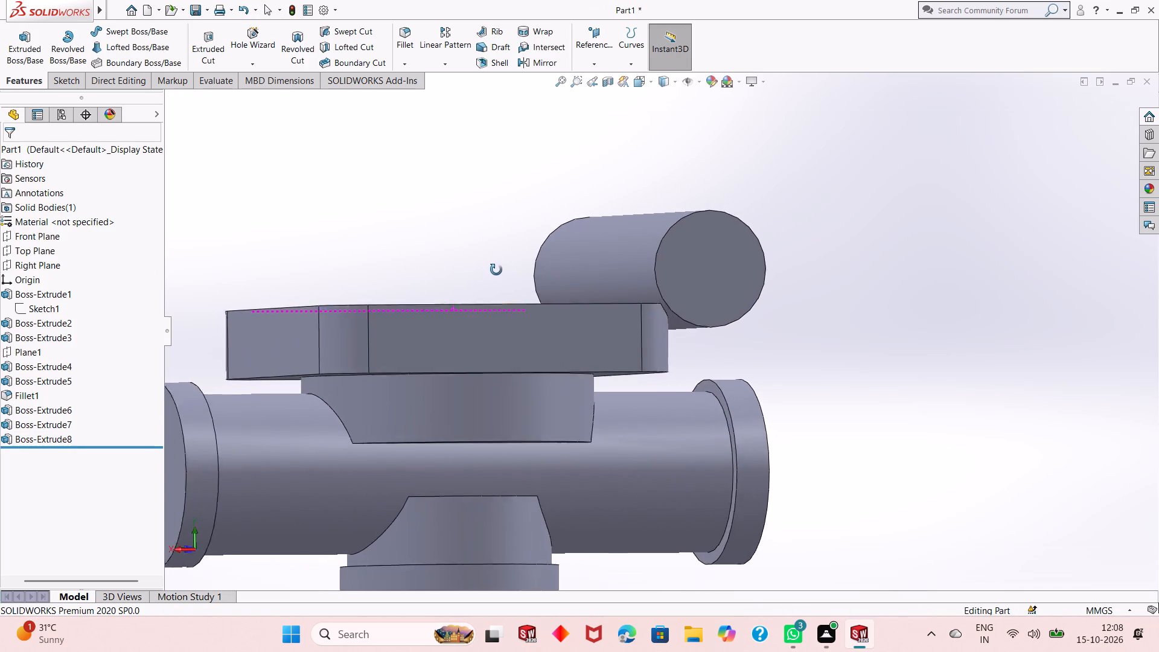
{"action": "middle_click_drag", "start_coordinate": [496, 270], "coordinate": [512, 334]}
{"action": "scroll", "coordinate": [504, 347], "scroll_direction": "up", "scroll_amount": 2}
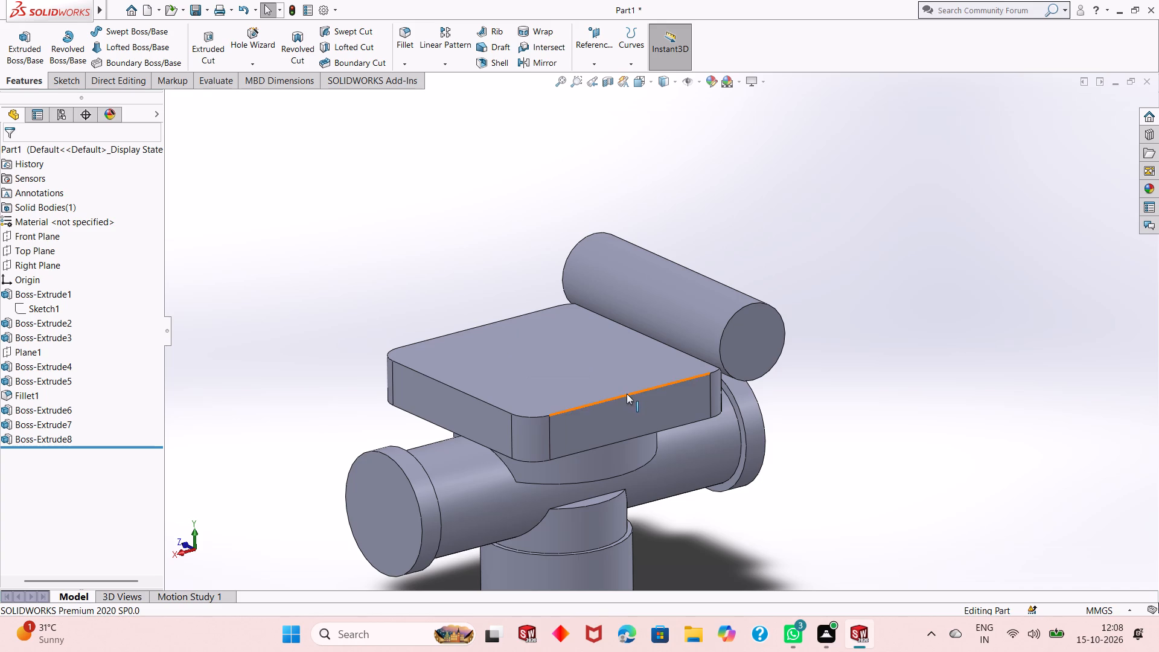
{"action": "middle_click_drag", "start_coordinate": [627, 394], "coordinate": [626, 371]}
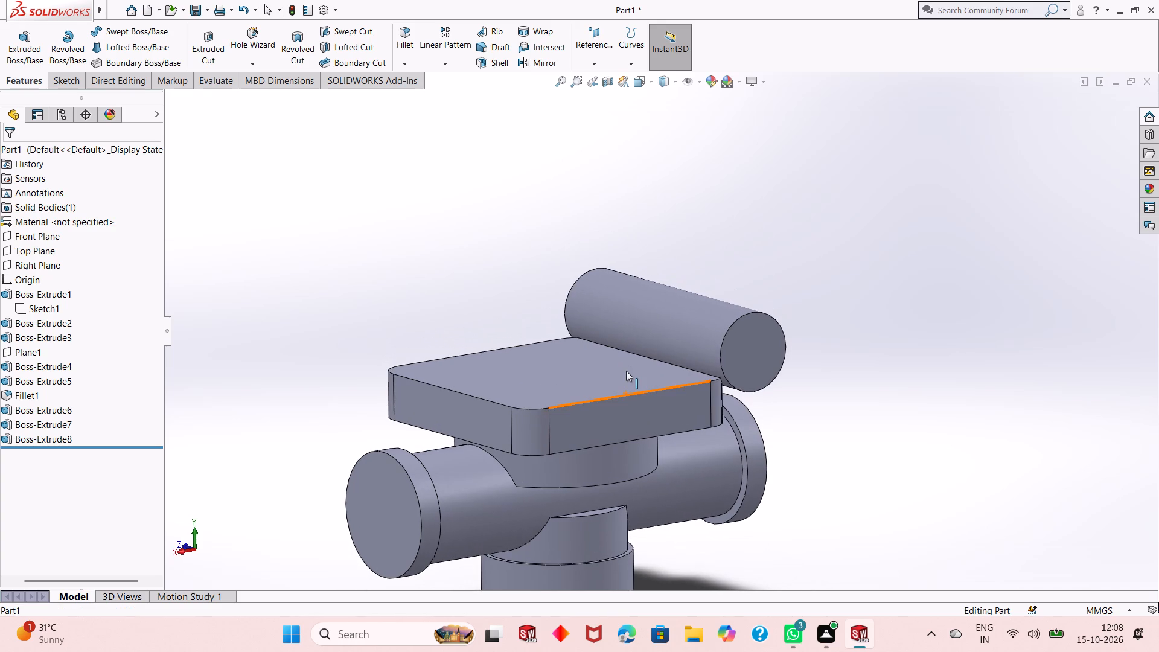
{"action": "middle_click_drag", "start_coordinate": [714, 362], "coordinate": [701, 355]}
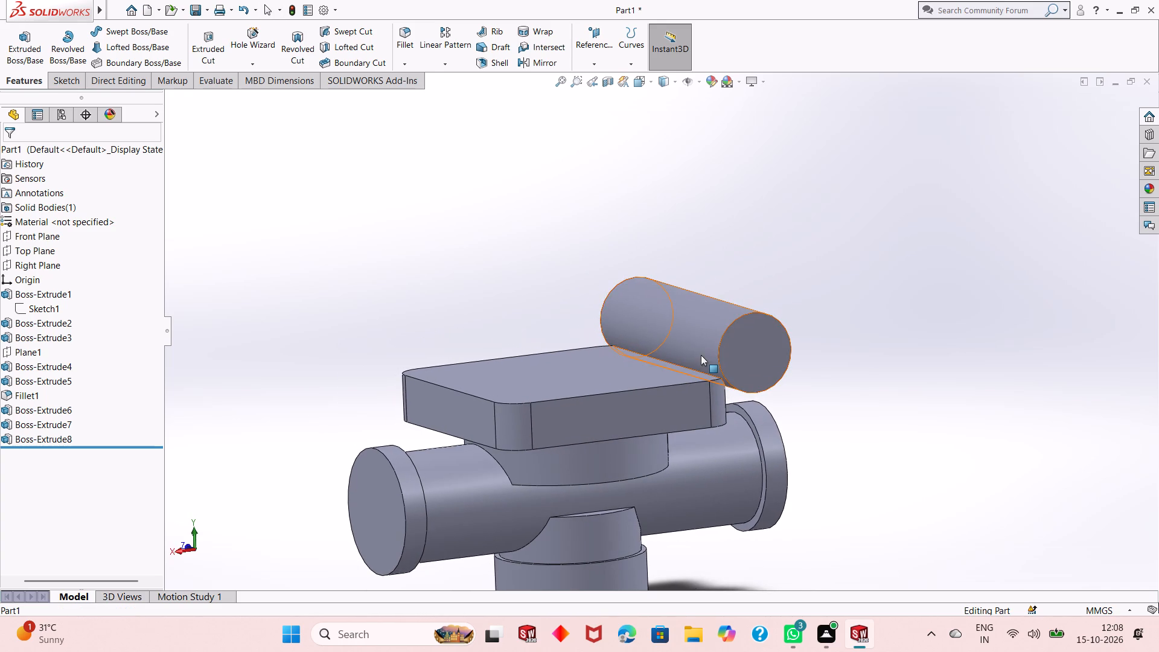
{"action": "scroll", "coordinate": [701, 355], "scroll_direction": "down", "scroll_amount": 2}
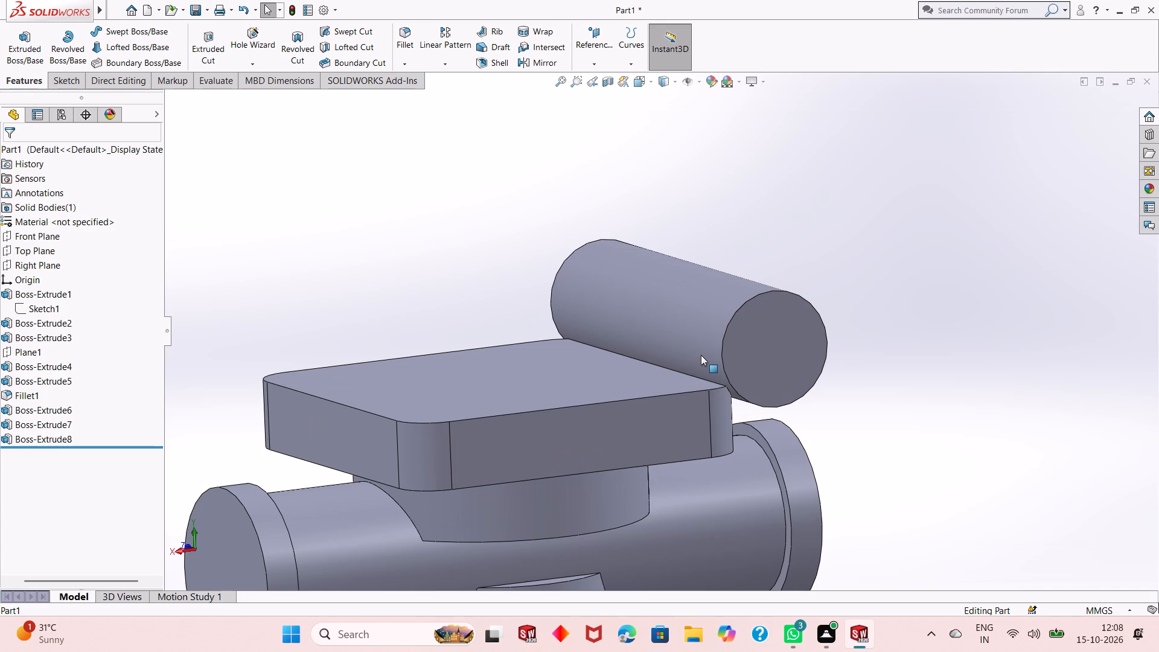
{"action": "scroll", "coordinate": [701, 355], "scroll_direction": "down", "scroll_amount": 1}
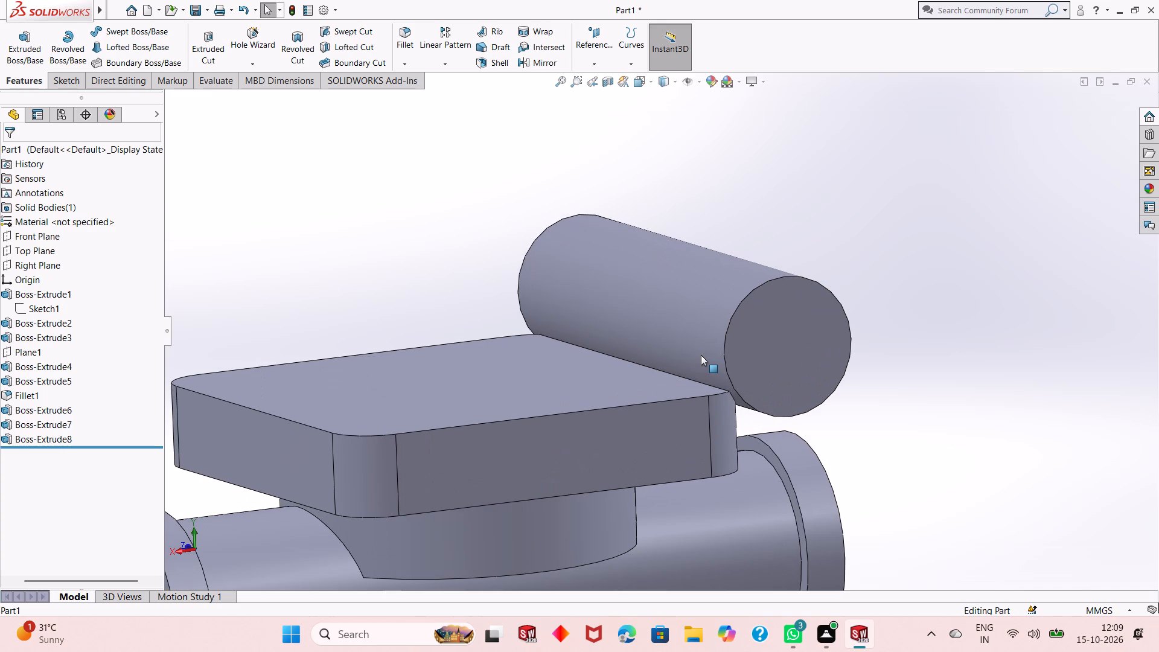
{"action": "scroll", "coordinate": [701, 355], "scroll_direction": "down", "scroll_amount": 1}
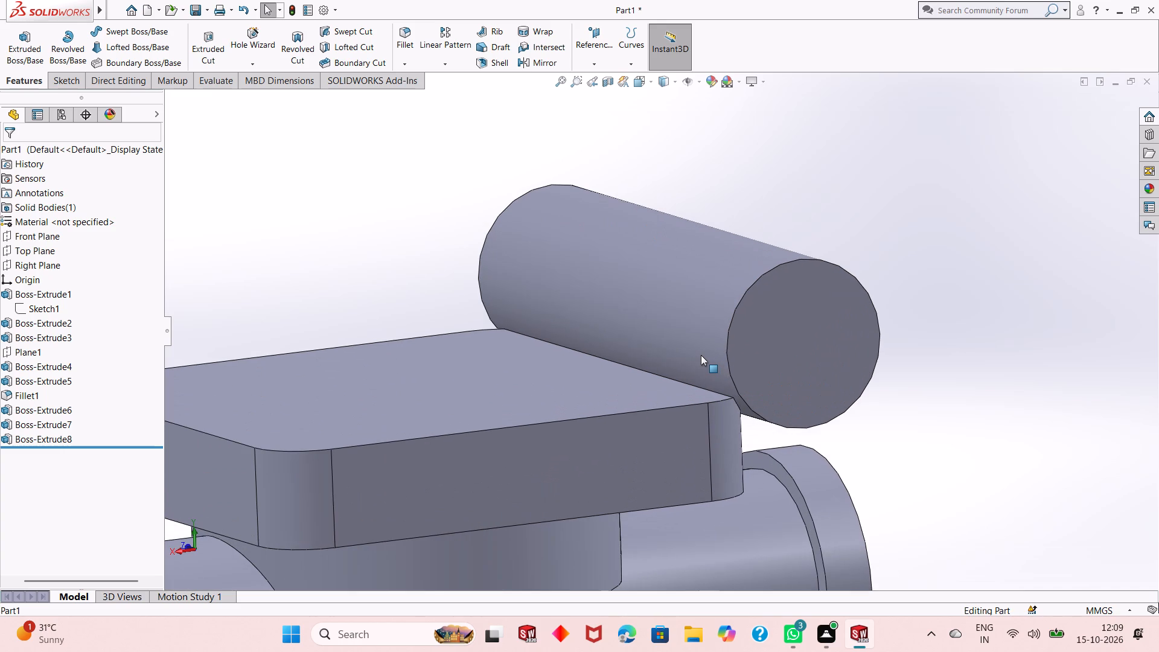
{"action": "scroll", "coordinate": [701, 355], "scroll_direction": "up", "scroll_amount": 2}
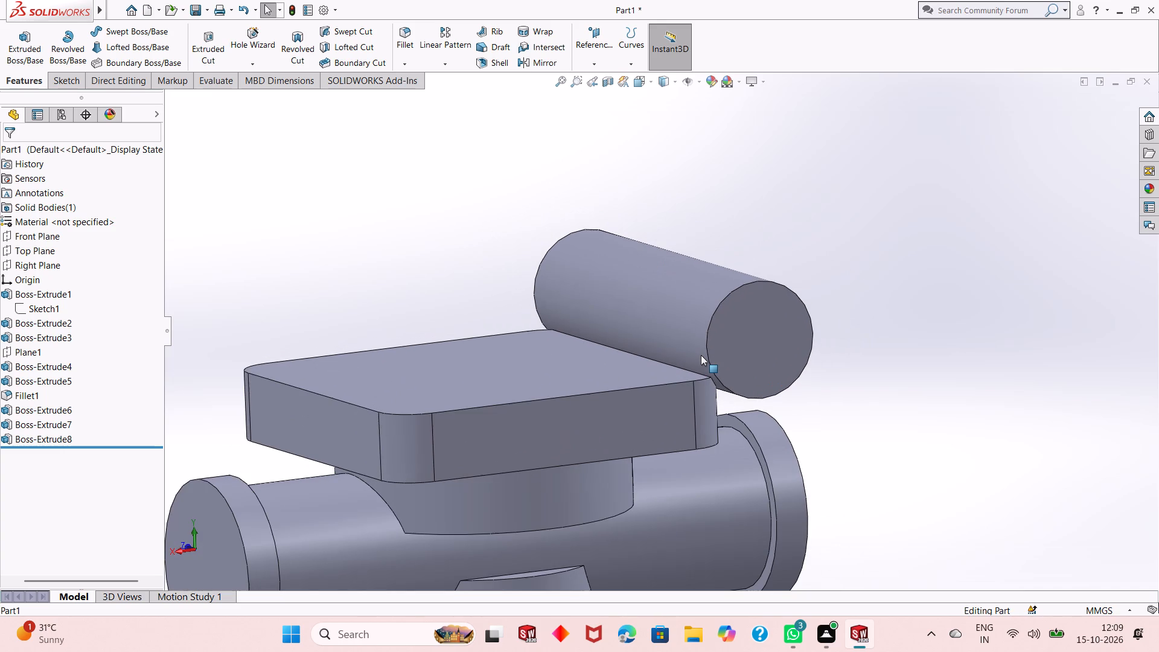
{"action": "middle_click_drag", "start_coordinate": [701, 355], "coordinate": [666, 318]}
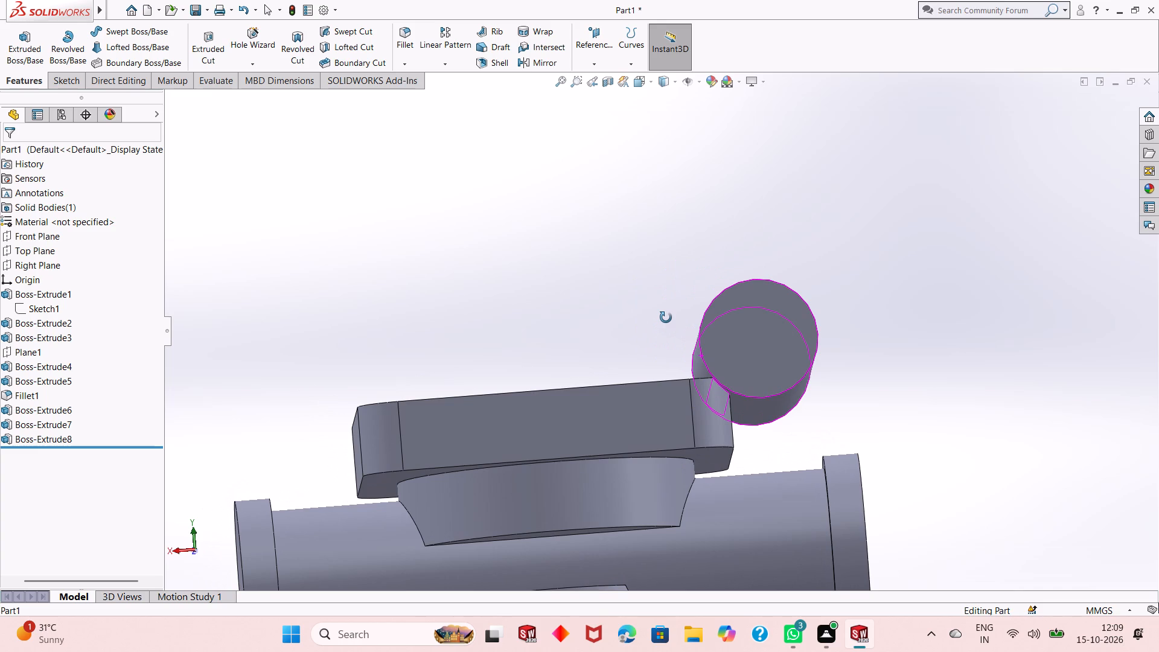
{"action": "middle_click_drag", "start_coordinate": [666, 318], "coordinate": [668, 340]}
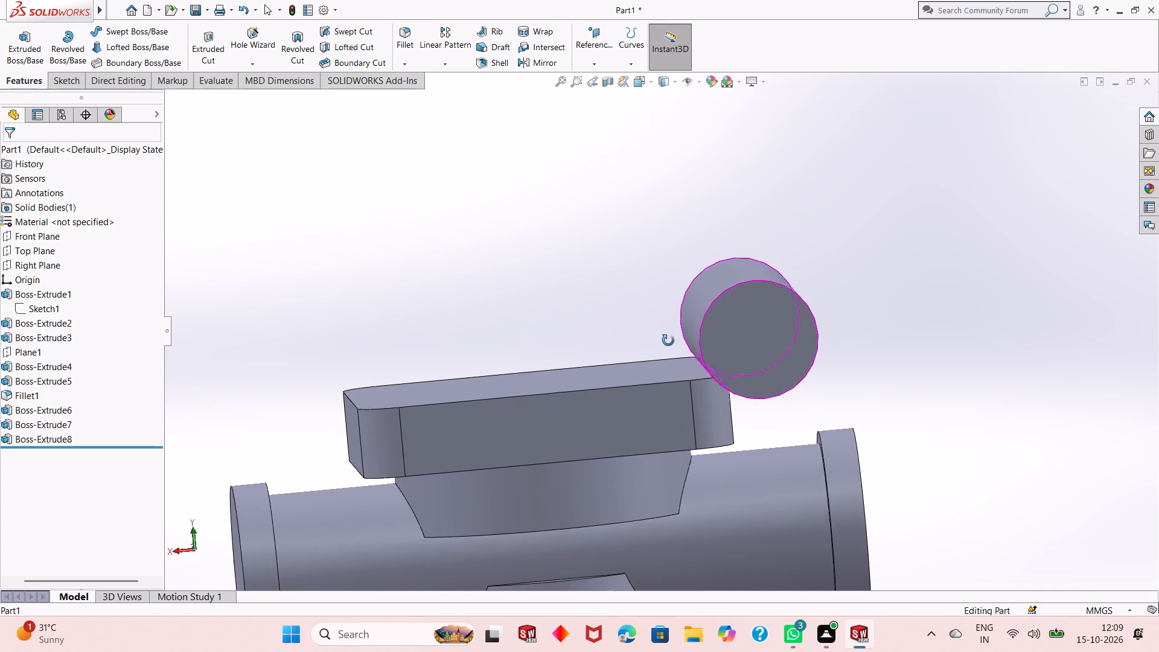
{"action": "middle_click_drag", "start_coordinate": [668, 340], "coordinate": [667, 337]}
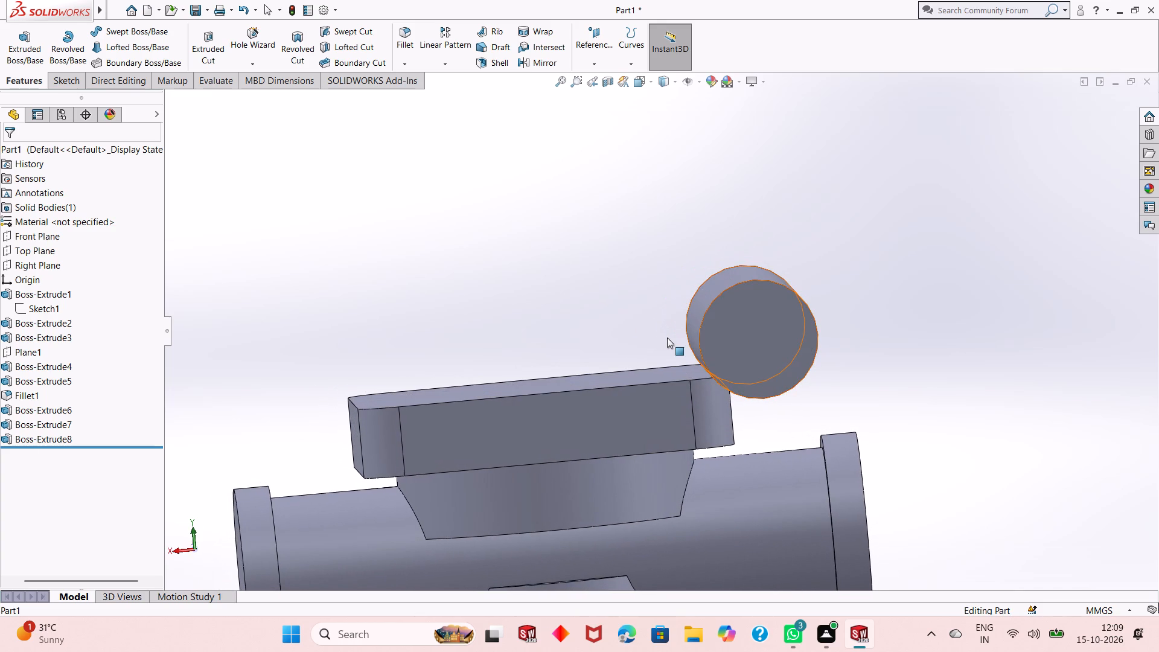
Examine the whole part from several angles, focusing on the cylinder along the square plate's side.
{"action": "scroll", "coordinate": [711, 362], "scroll_direction": "up", "scroll_amount": 2}
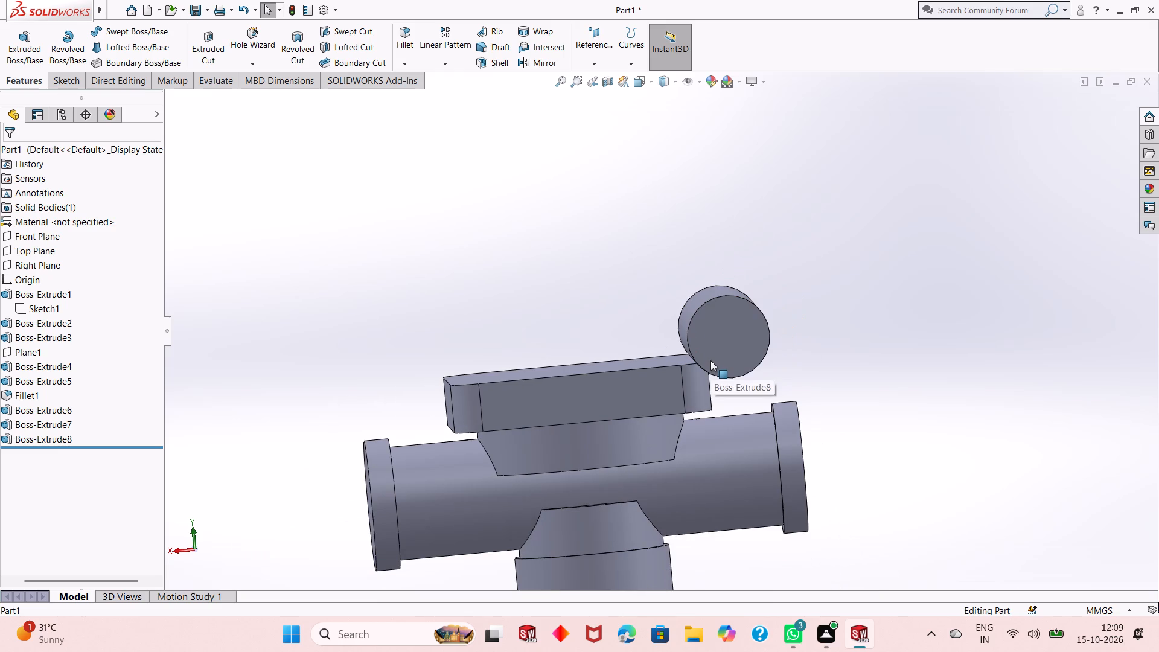
{"action": "middle_click_drag", "start_coordinate": [710, 360], "coordinate": [719, 370]}
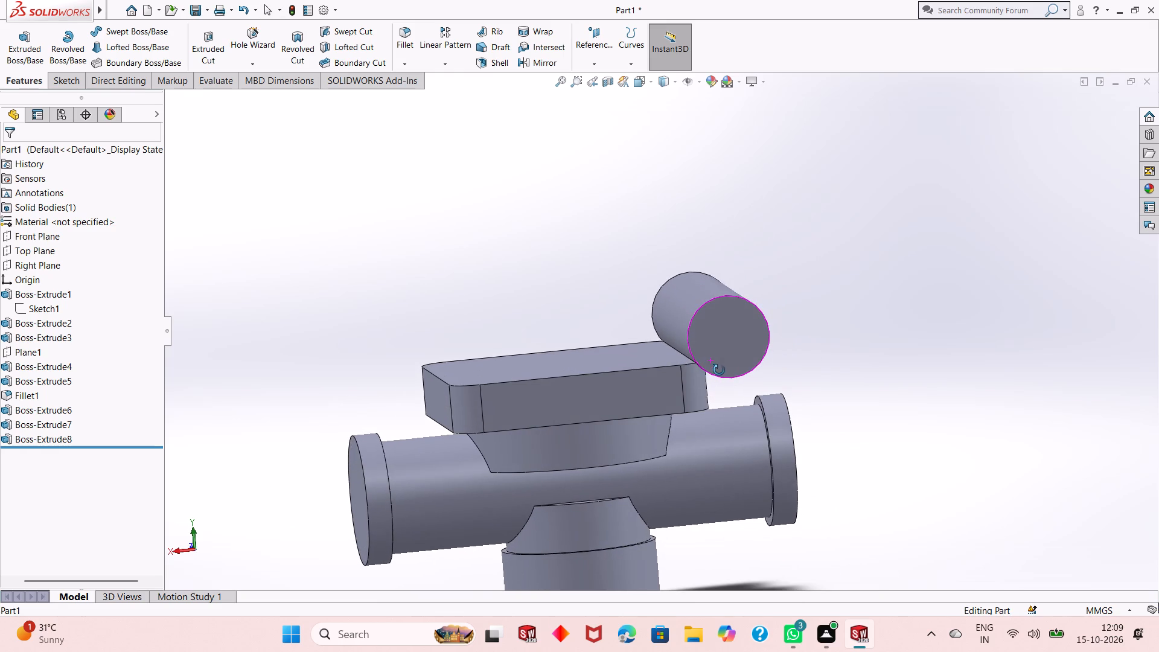
{"action": "middle_click_drag", "start_coordinate": [719, 370], "coordinate": [719, 371]}
{"action": "scroll", "coordinate": [710, 388], "scroll_direction": "up", "scroll_amount": 1}
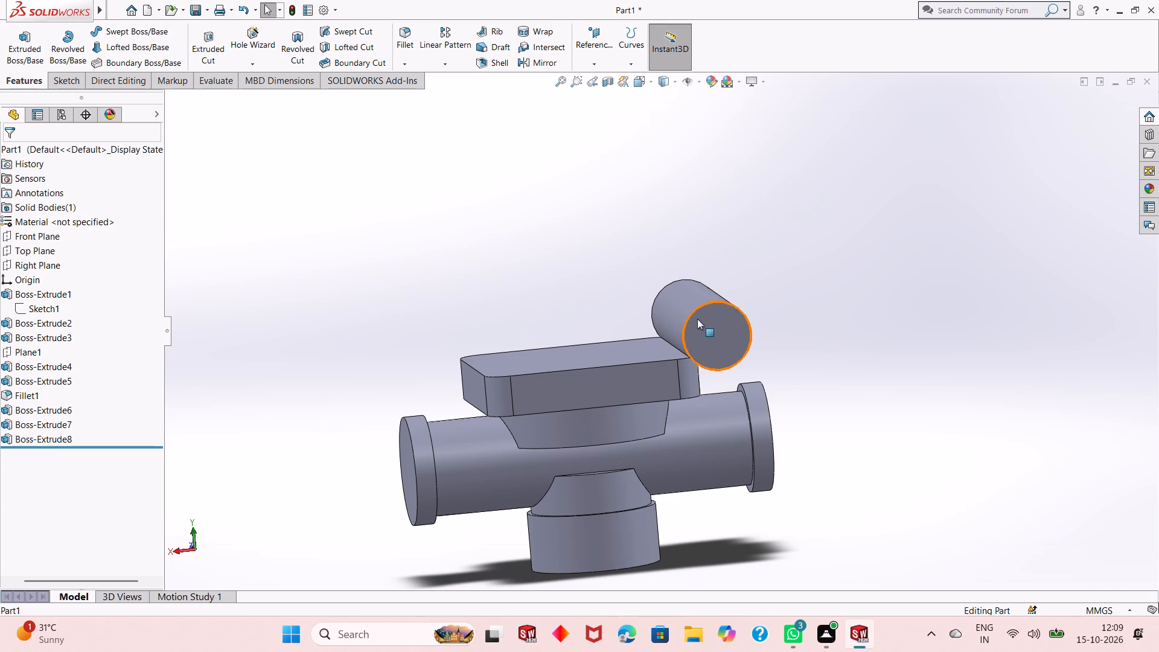
{"action": "scroll", "coordinate": [697, 319], "scroll_direction": "up", "scroll_amount": 1}
{"action": "middle_click_drag", "start_coordinate": [704, 302], "coordinate": [700, 325]}
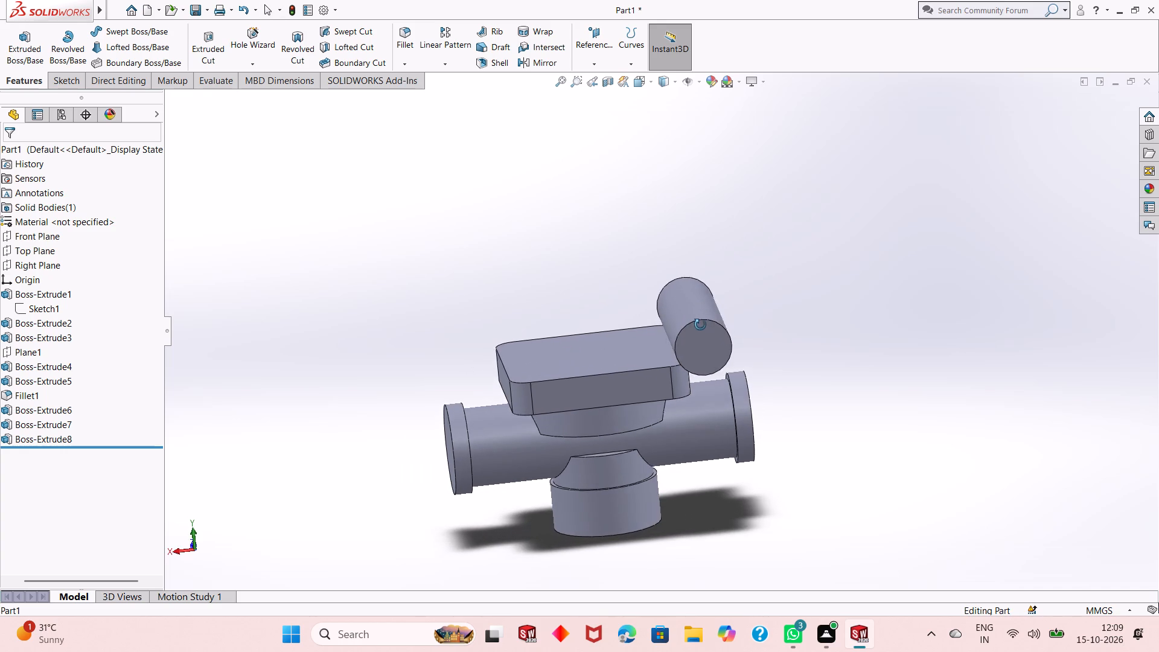
{"action": "middle_click_drag", "start_coordinate": [700, 325], "coordinate": [699, 362]}
{"action": "scroll", "coordinate": [699, 362], "scroll_direction": "up", "scroll_amount": 1}
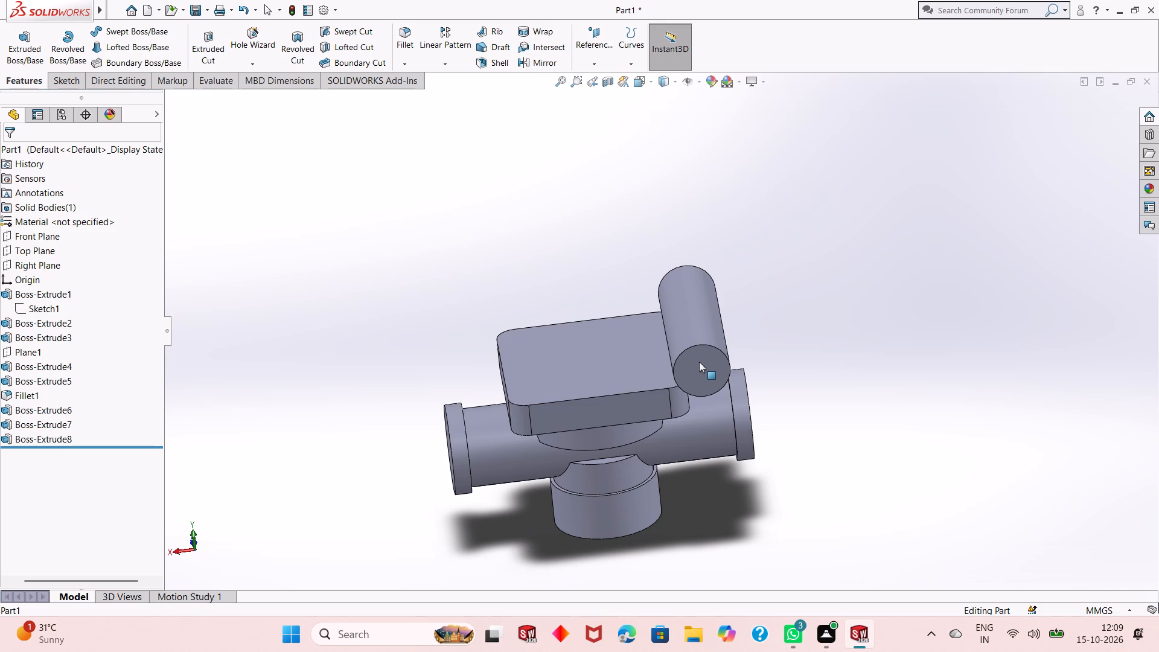
{"action": "middle_click_drag", "start_coordinate": [699, 362], "coordinate": [721, 393]}
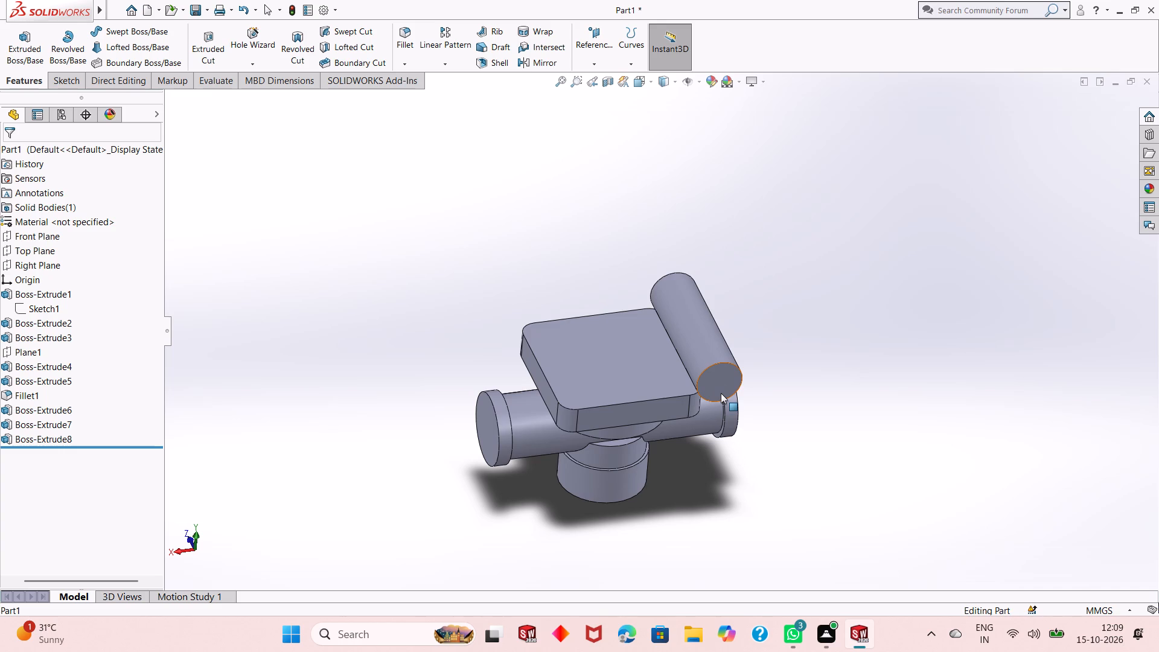
{"action": "scroll", "coordinate": [721, 393], "scroll_direction": "down", "scroll_amount": 1}
{"action": "middle_click_drag", "start_coordinate": [717, 417], "coordinate": [706, 397]}
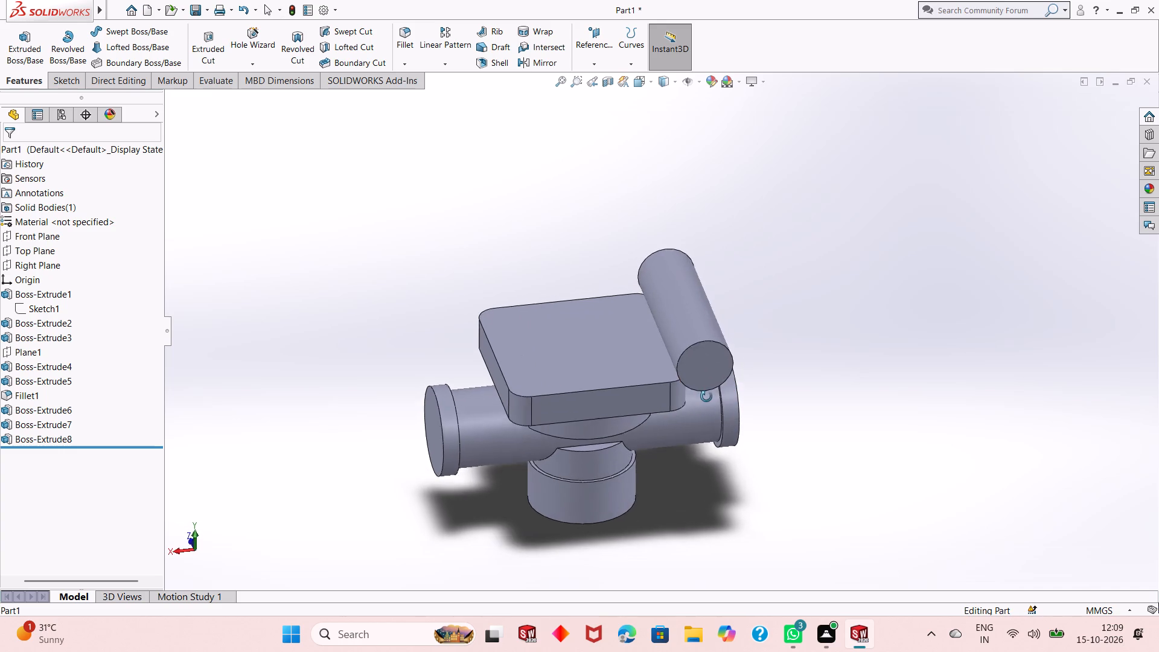
{"action": "middle_click_drag", "start_coordinate": [706, 397], "coordinate": [704, 379]}
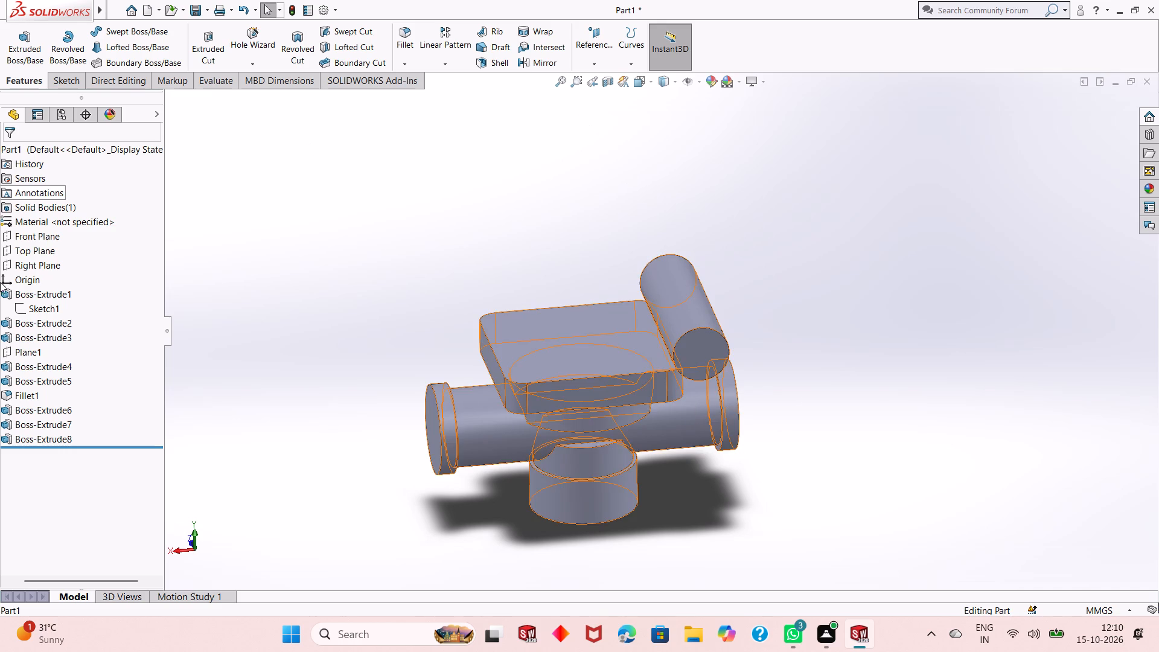
Set up a reference plane parallel to the Top Plane, offset 73 mm above it.
{"action": "left_click", "coordinate": [34, 251]}
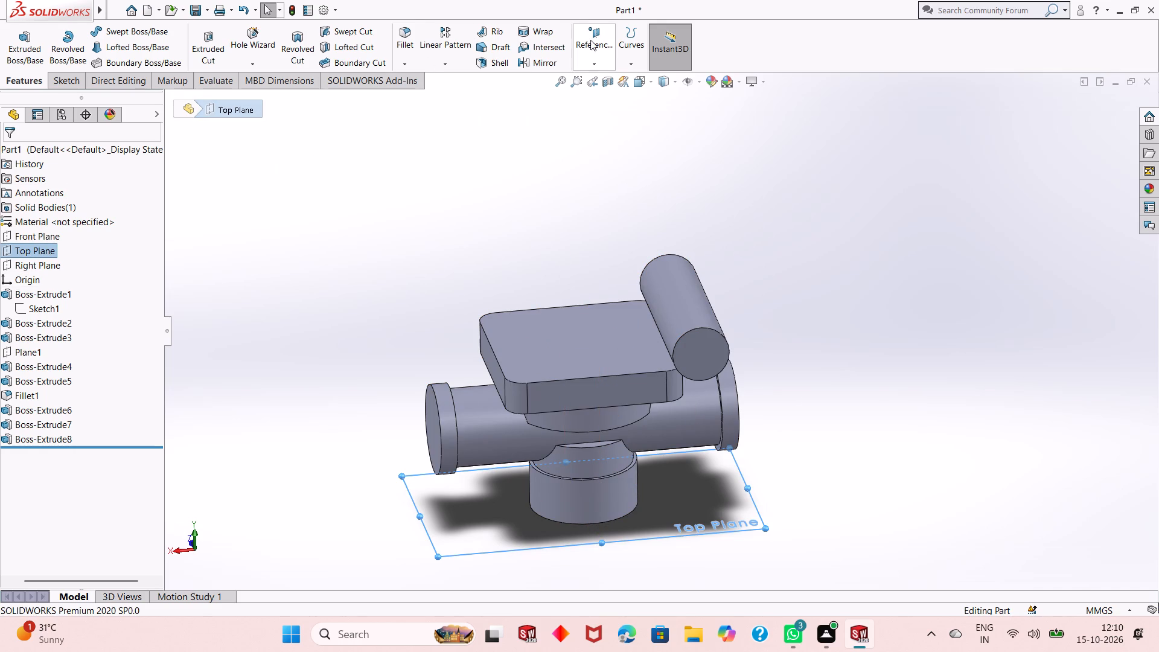
{"action": "left_click", "coordinate": [590, 47]}
{"action": "left_click", "coordinate": [603, 53]}
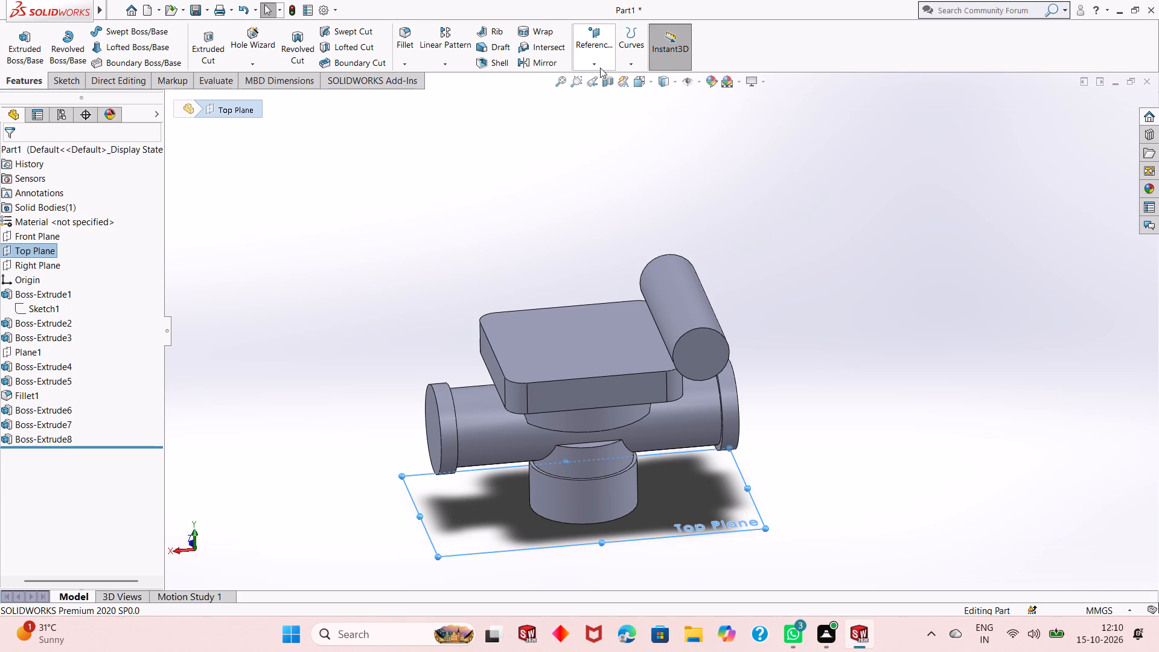
{"action": "left_click", "coordinate": [600, 68]}
{"action": "left_click", "coordinate": [600, 74]}
{"action": "middle_click_drag", "start_coordinate": [519, 298], "coordinate": [513, 260]}
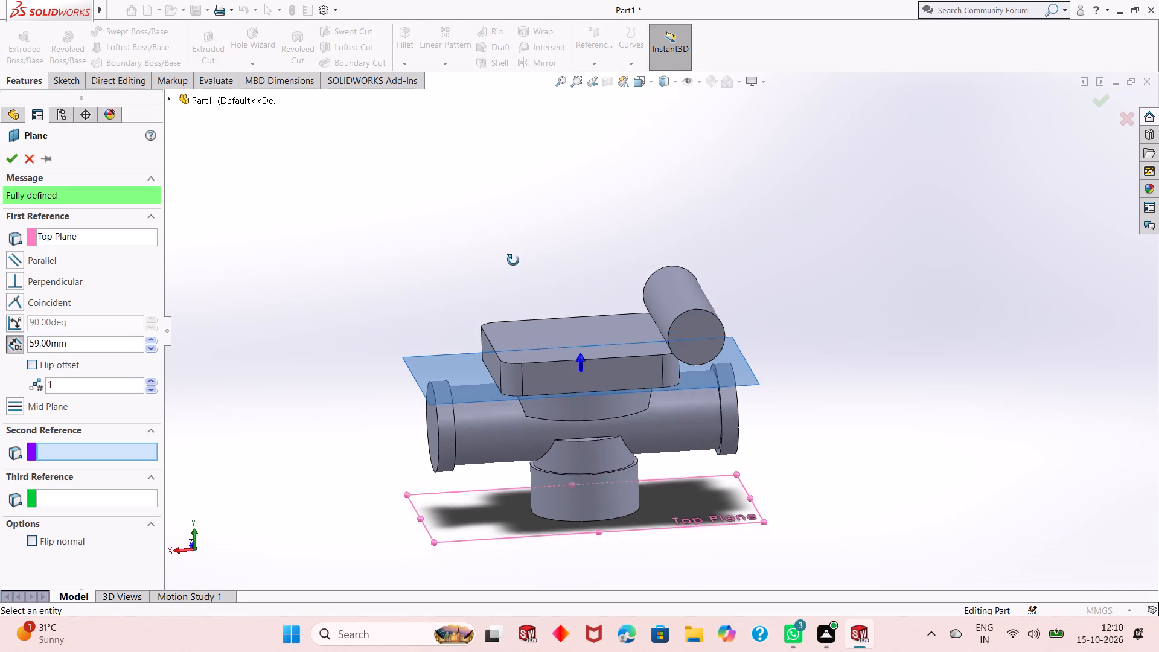
{"action": "middle_click_drag", "start_coordinate": [513, 260], "coordinate": [512, 257]}
{"action": "double_click", "coordinate": [86, 348]}
{"action": "type", "text": "73"}
{"action": "key", "text": "Return"}
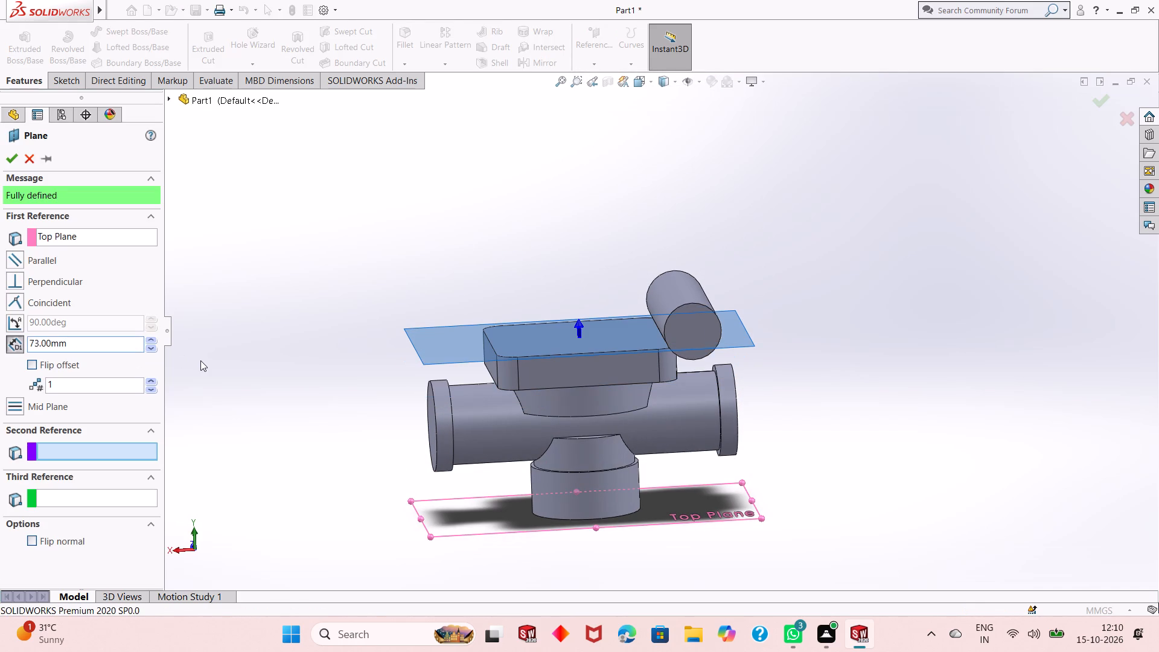
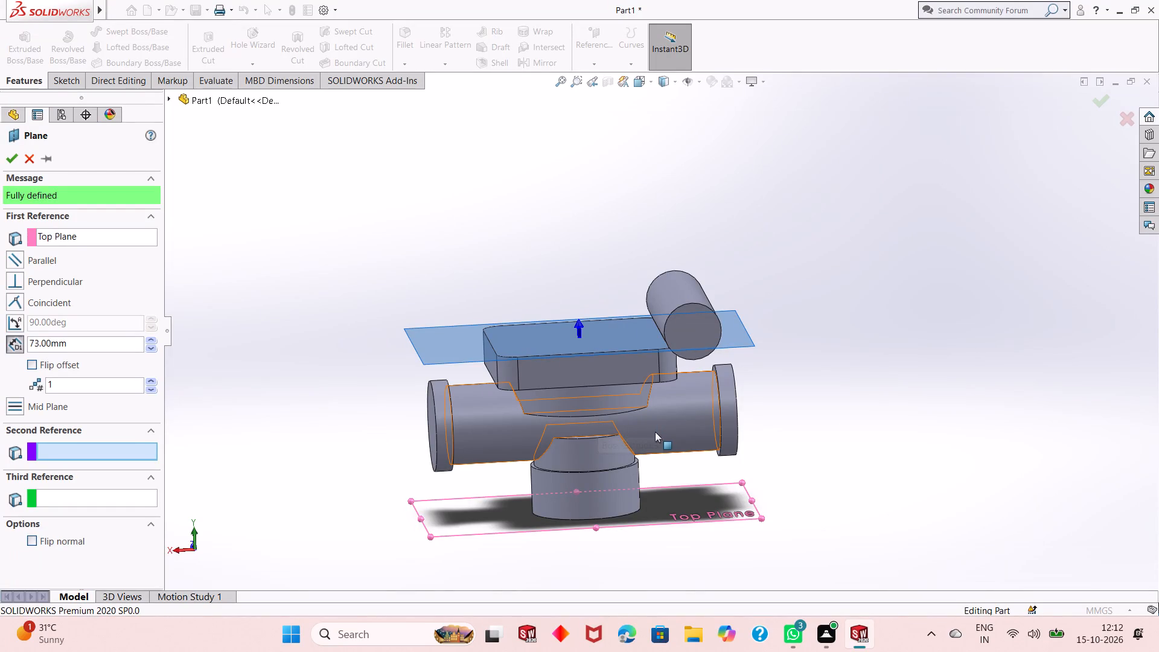
Set the reference plane's offset above the Top Plane to 92 mm (73+19) and accept the plane.
{"action": "double_click", "coordinate": [75, 341]}
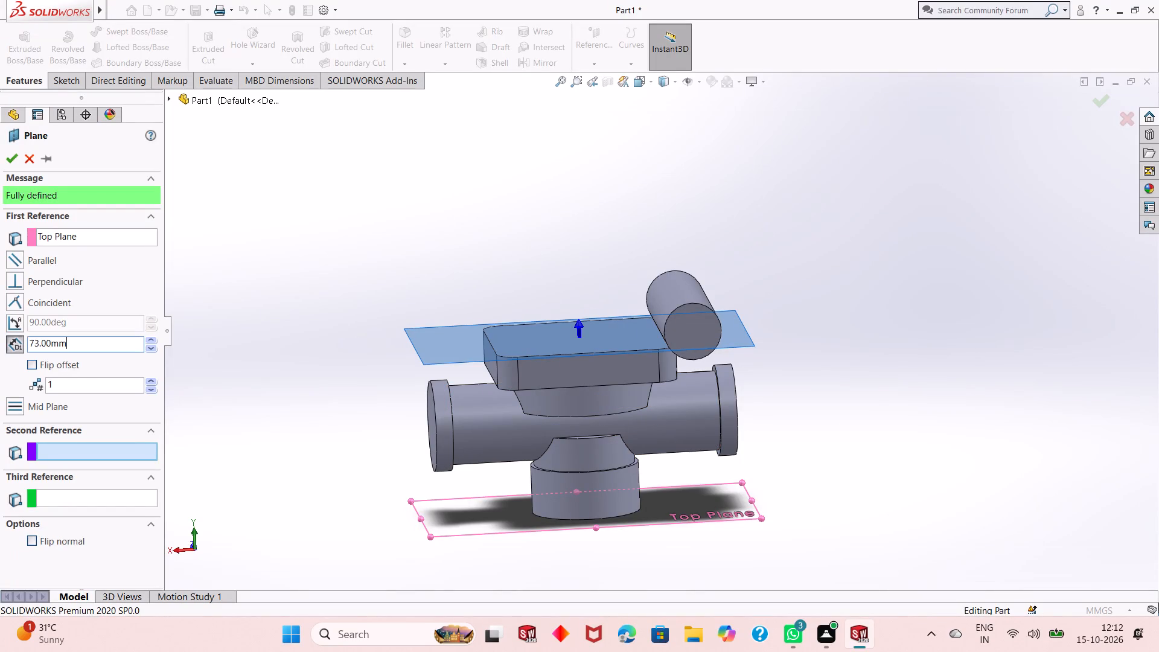
{"action": "middle_click_drag", "start_coordinate": [323, 459], "coordinate": [325, 426]}
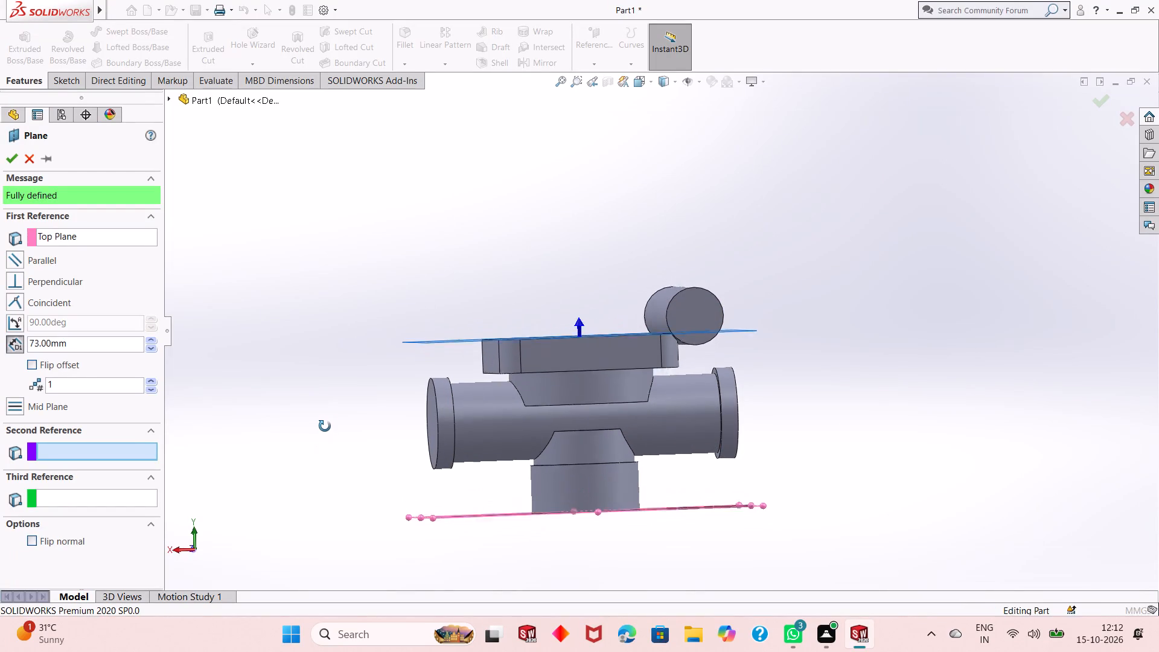
{"action": "middle_click_drag", "start_coordinate": [325, 426], "coordinate": [318, 422]}
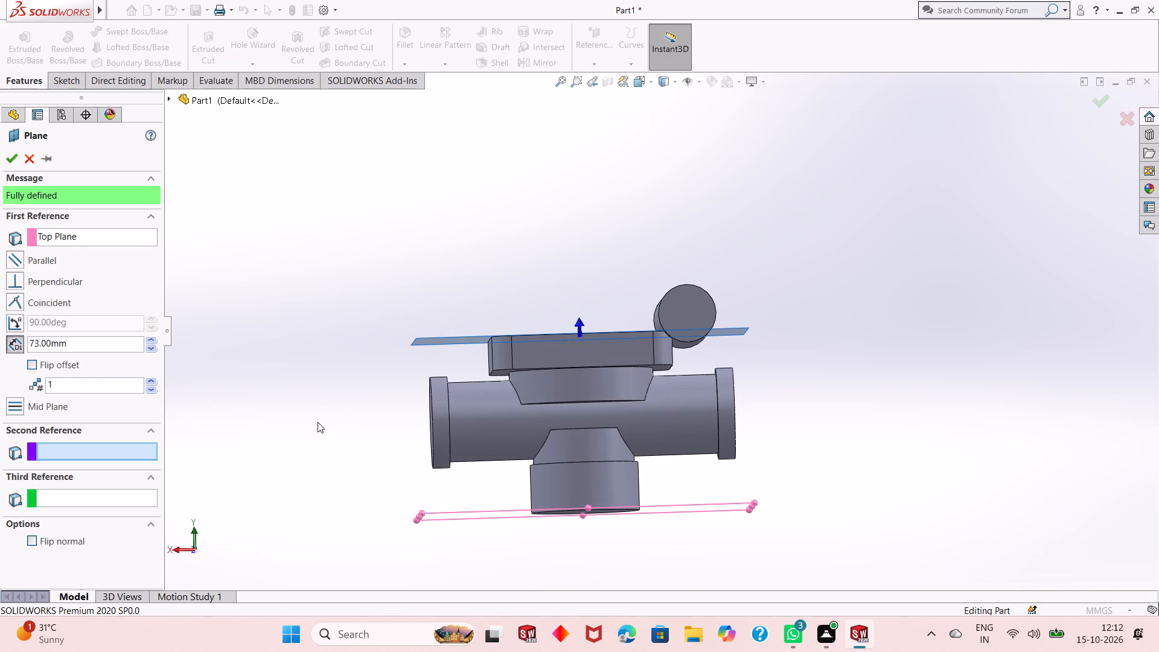
{"action": "middle_click_drag", "start_coordinate": [318, 422], "coordinate": [321, 436]}
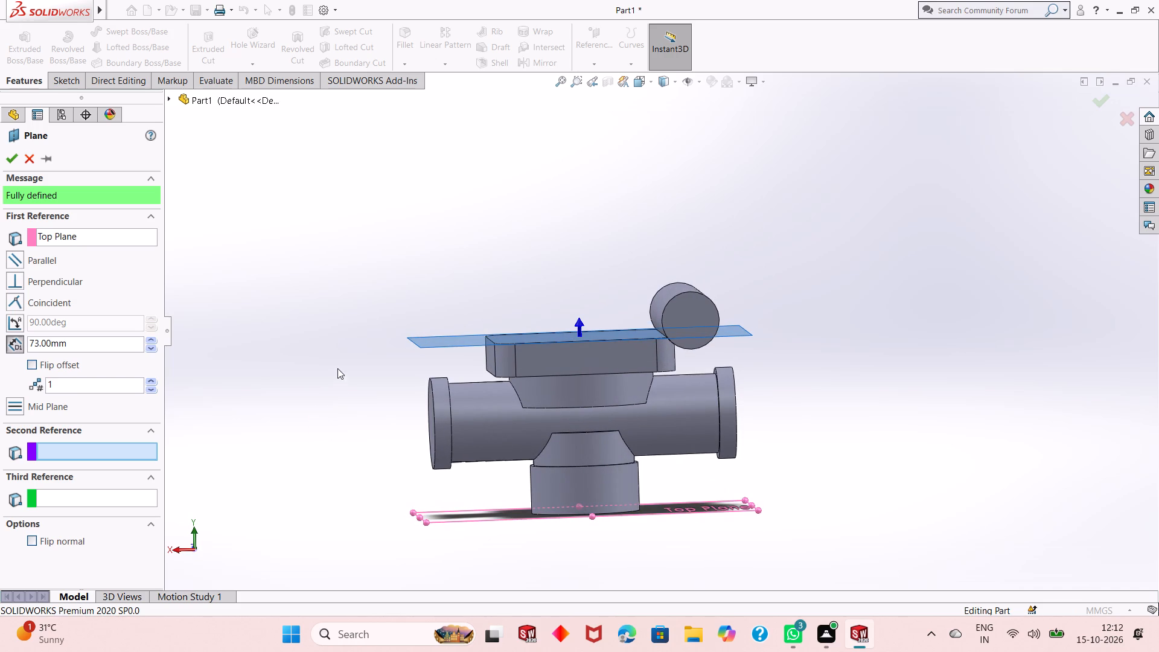
{"action": "scroll", "coordinate": [659, 297], "scroll_direction": "down", "scroll_amount": 2}
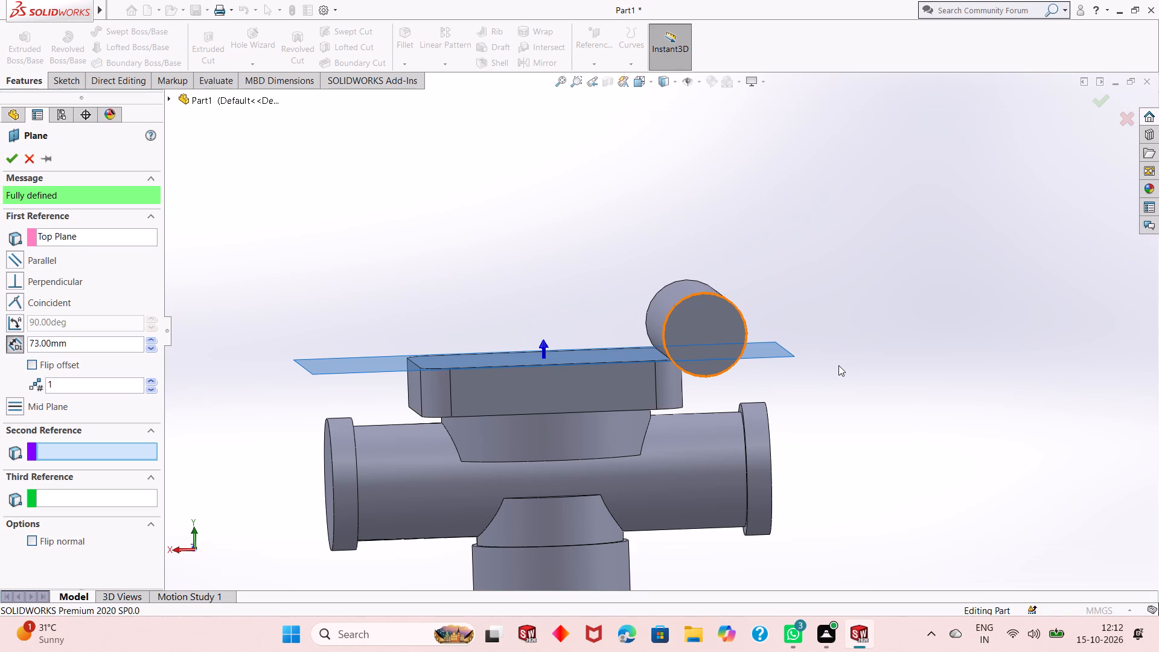
{"action": "double_click", "coordinate": [89, 344]}
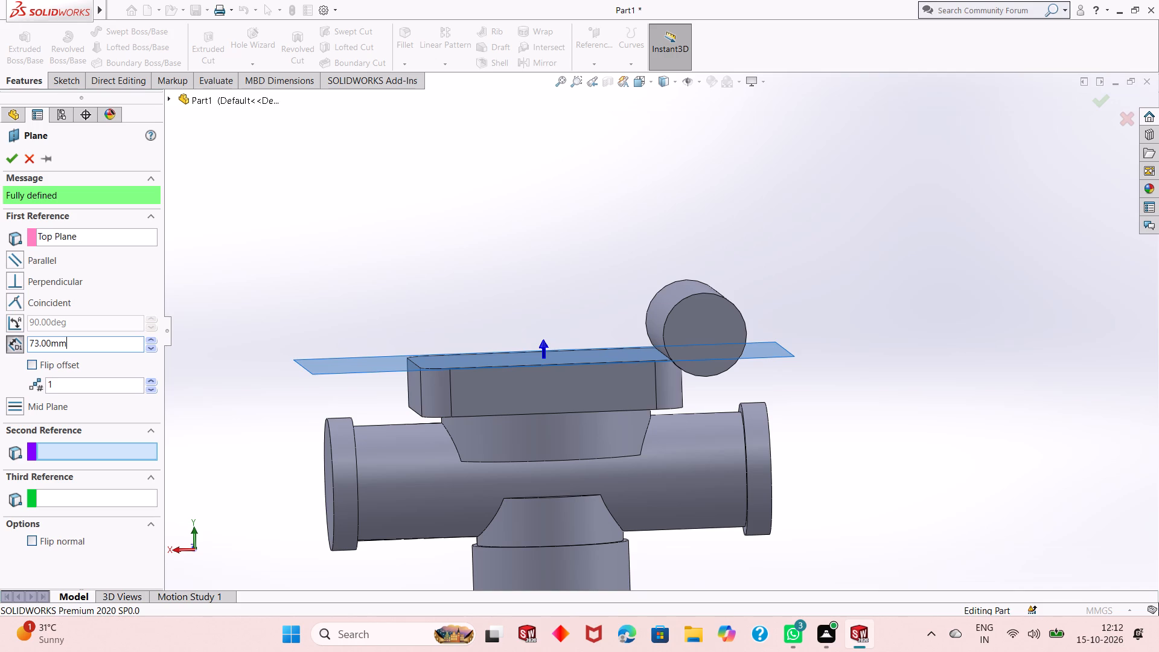
{"action": "type", "text": "73-"}
{"action": "key", "text": "BackSpace"}
{"action": "type", "text": "+19"}
{"action": "key", "text": "Return"}
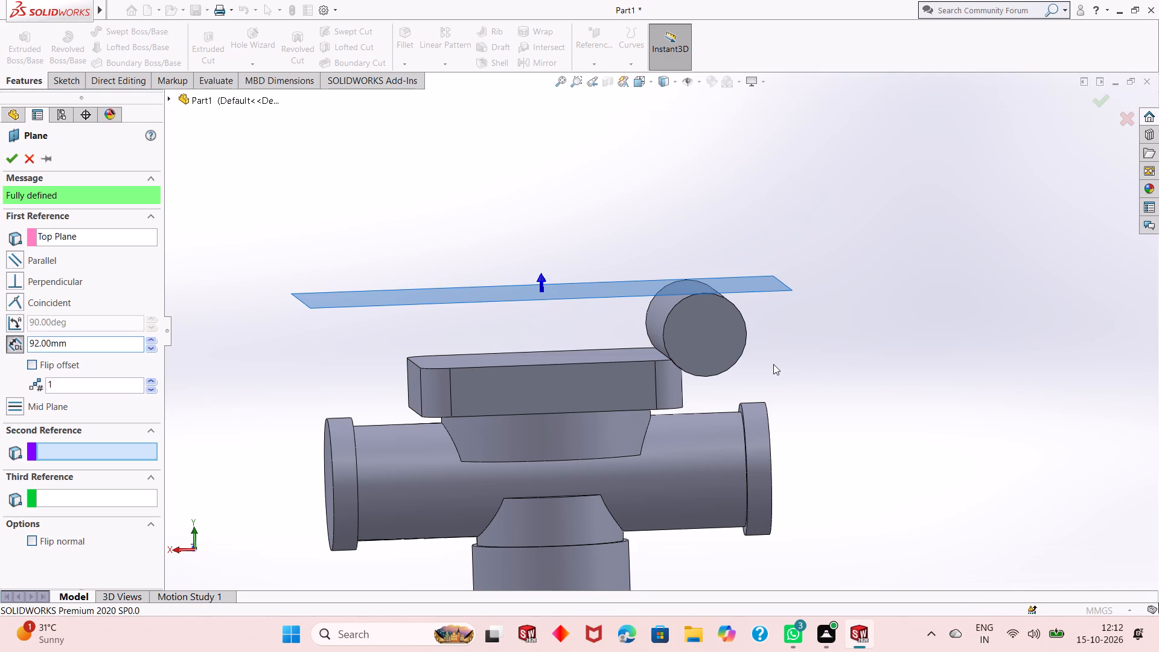
{"action": "middle_click_drag", "start_coordinate": [775, 362], "coordinate": [779, 368]}
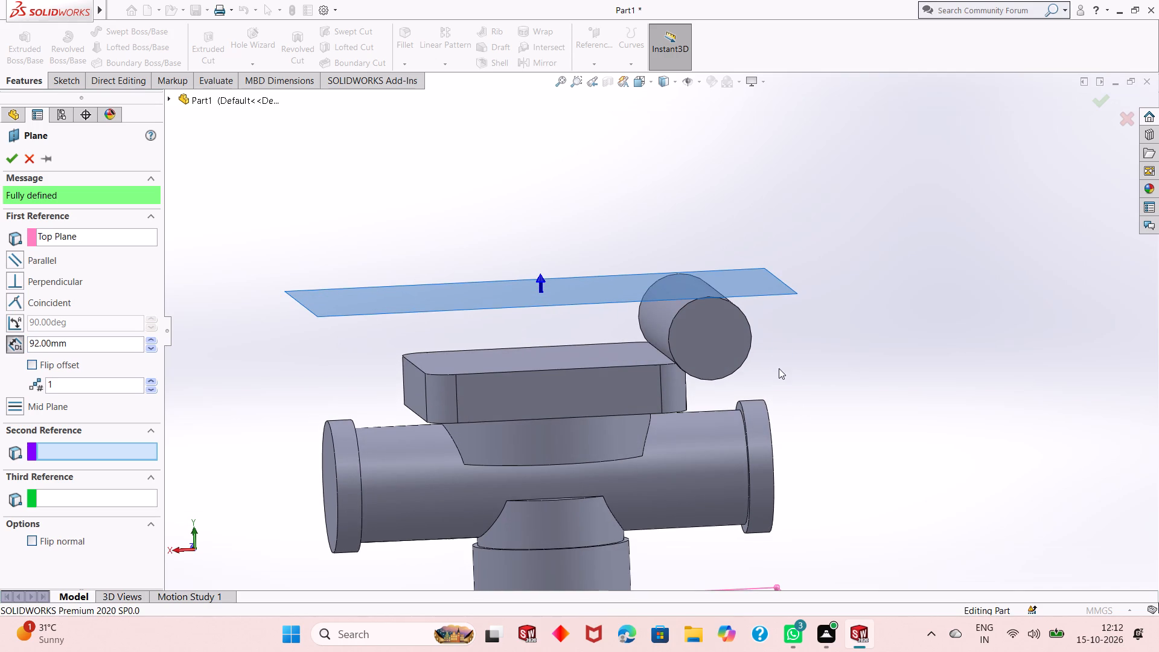
{"action": "left_click", "coordinate": [9, 155]}
Open a new sketch on the 92 mm offset plane and view it face-on.
{"action": "middle_click_drag", "start_coordinate": [583, 217], "coordinate": [580, 264]}
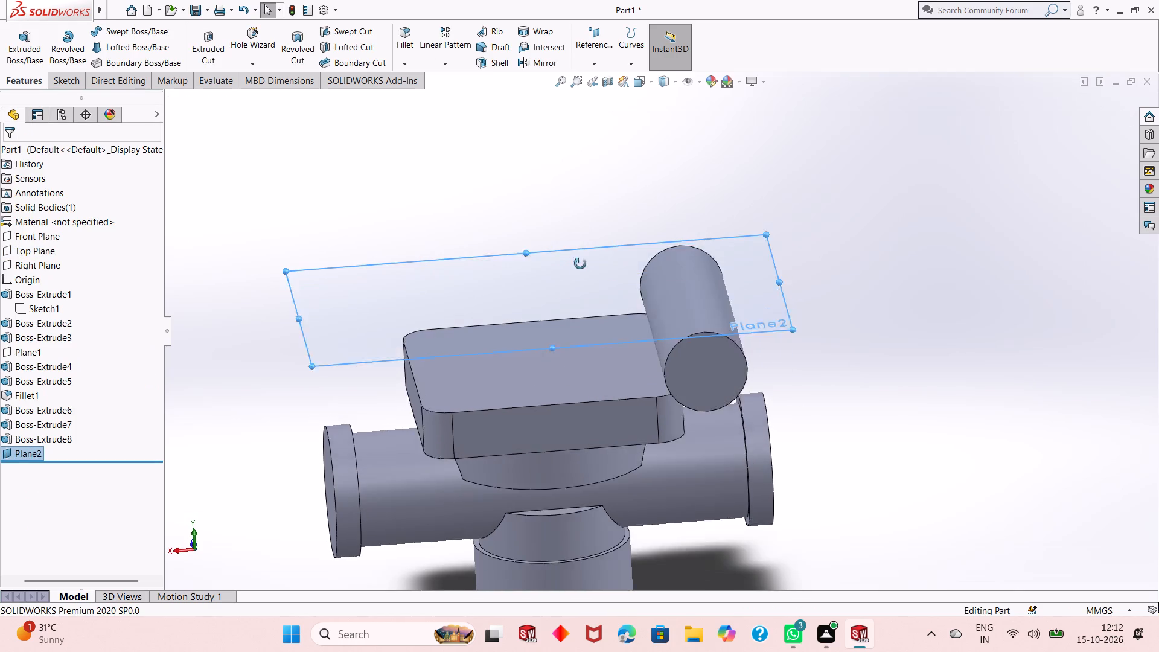
{"action": "middle_click_drag", "start_coordinate": [580, 264], "coordinate": [578, 281]}
{"action": "left_click", "coordinate": [733, 235]}
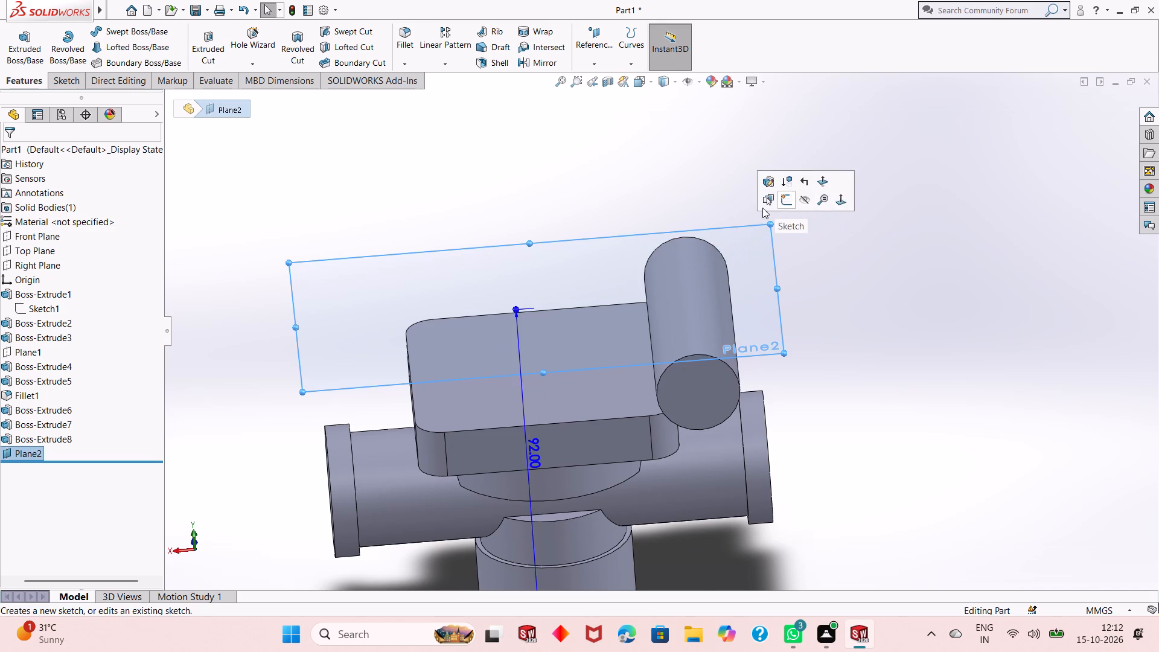
{"action": "left_click", "coordinate": [781, 202]}
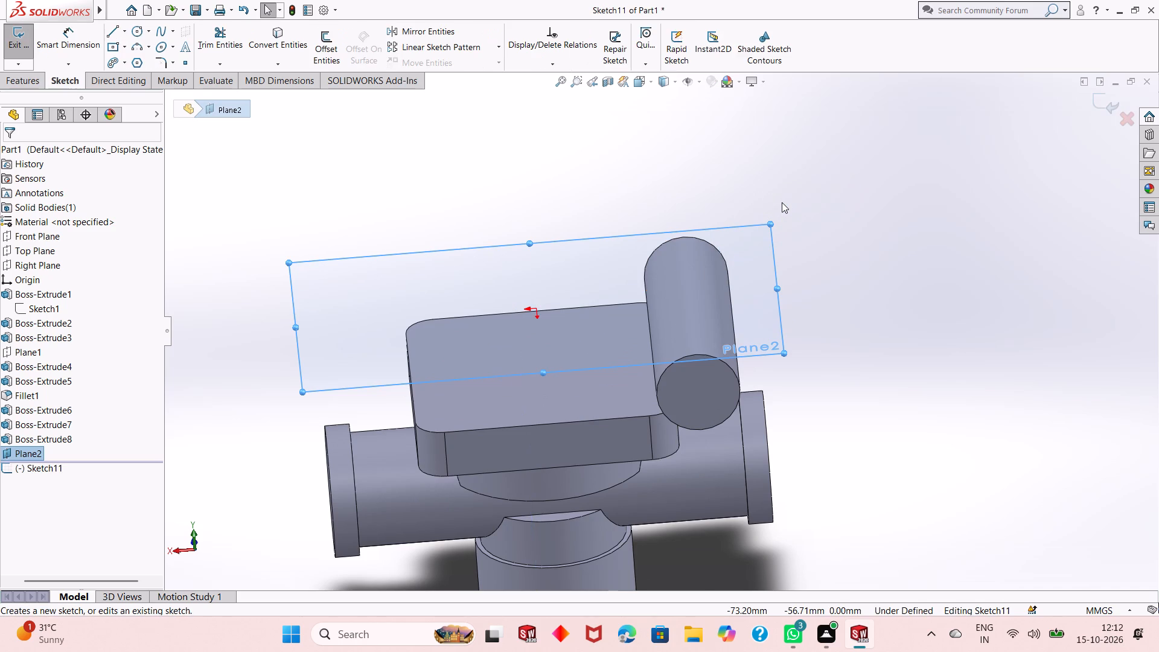
{"action": "key", "text": "ctrl+8"}
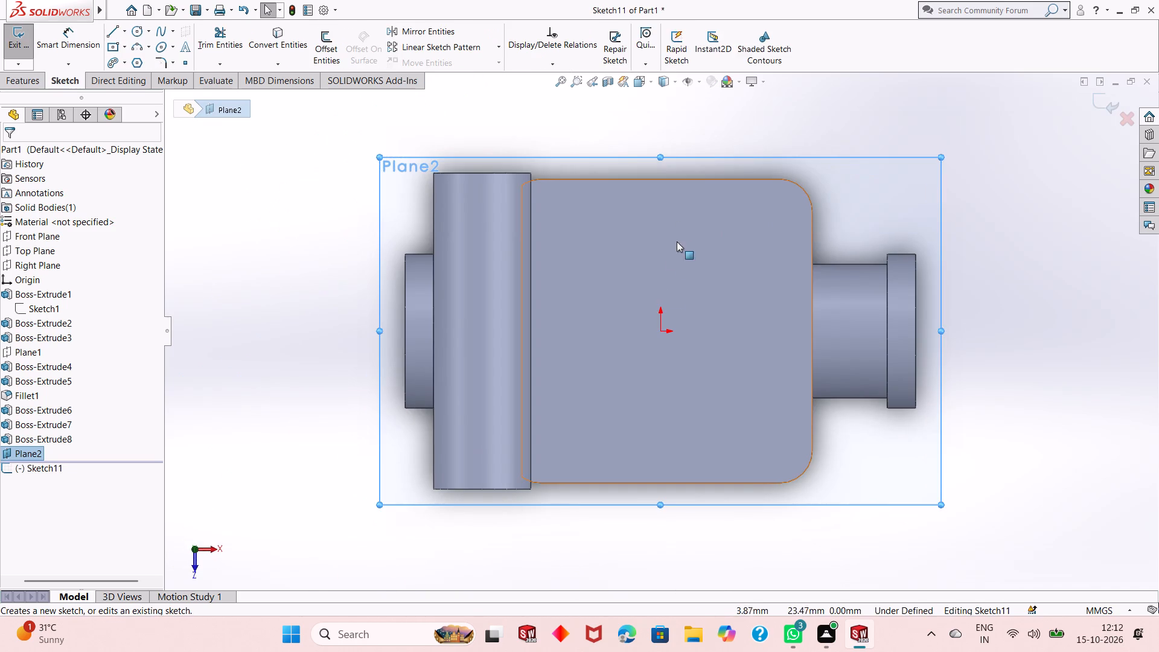
{"action": "scroll", "coordinate": [661, 298], "scroll_direction": "up", "scroll_amount": 2}
{"action": "scroll", "coordinate": [601, 402], "scroll_direction": "down", "scroll_amount": 1}
{"action": "scroll", "coordinate": [611, 367], "scroll_direction": "up", "scroll_amount": 1}
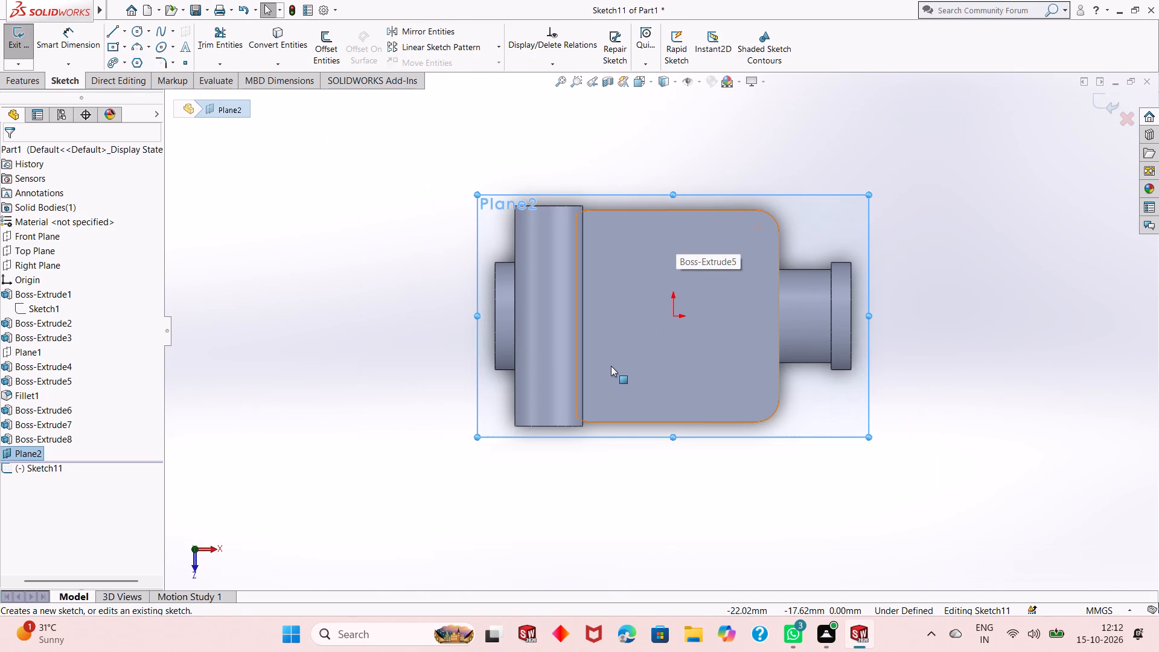
{"action": "key", "text": "Escape"}
{"action": "scroll", "coordinate": [630, 356], "scroll_direction": "down", "scroll_amount": 1}
{"action": "scroll", "coordinate": [491, 349], "scroll_direction": "up", "scroll_amount": 1}
{"action": "scroll", "coordinate": [436, 320], "scroll_direction": "down", "scroll_amount": 1}
{"action": "scroll", "coordinate": [610, 287], "scroll_direction": "down", "scroll_amount": 1}
{"action": "scroll", "coordinate": [615, 319], "scroll_direction": "up", "scroll_amount": 1}
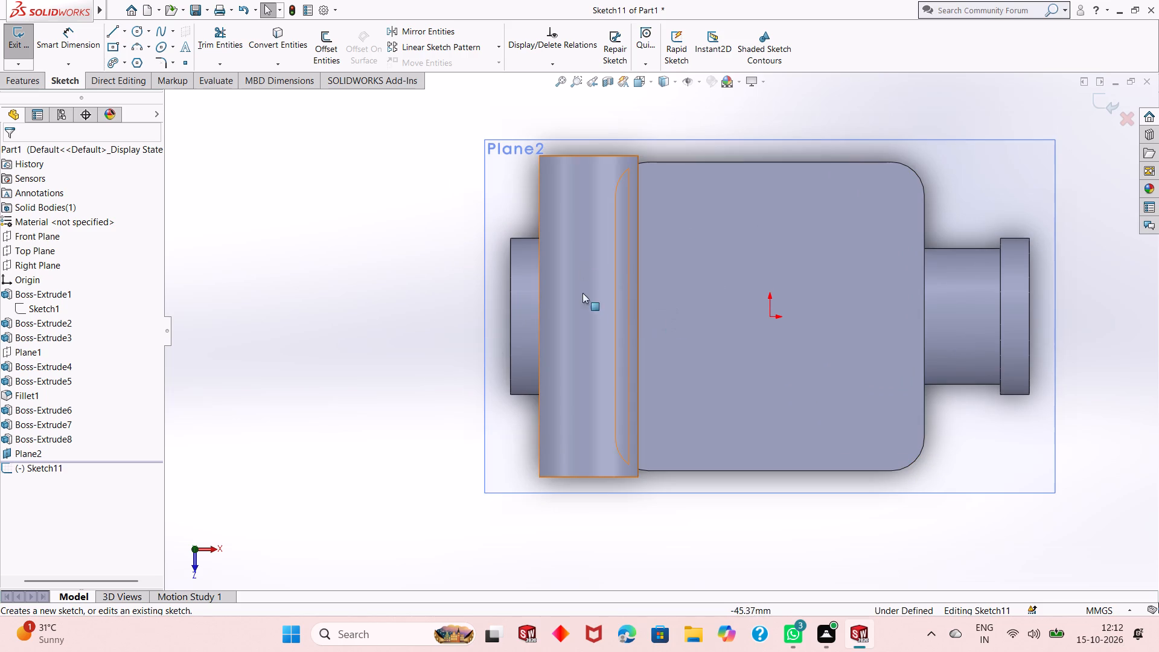
Sketch a corner rectangle about 17.5 mm by 50 mm over the side cylinder, starting on its plate-side edge.
{"action": "left_click", "coordinate": [123, 48]}
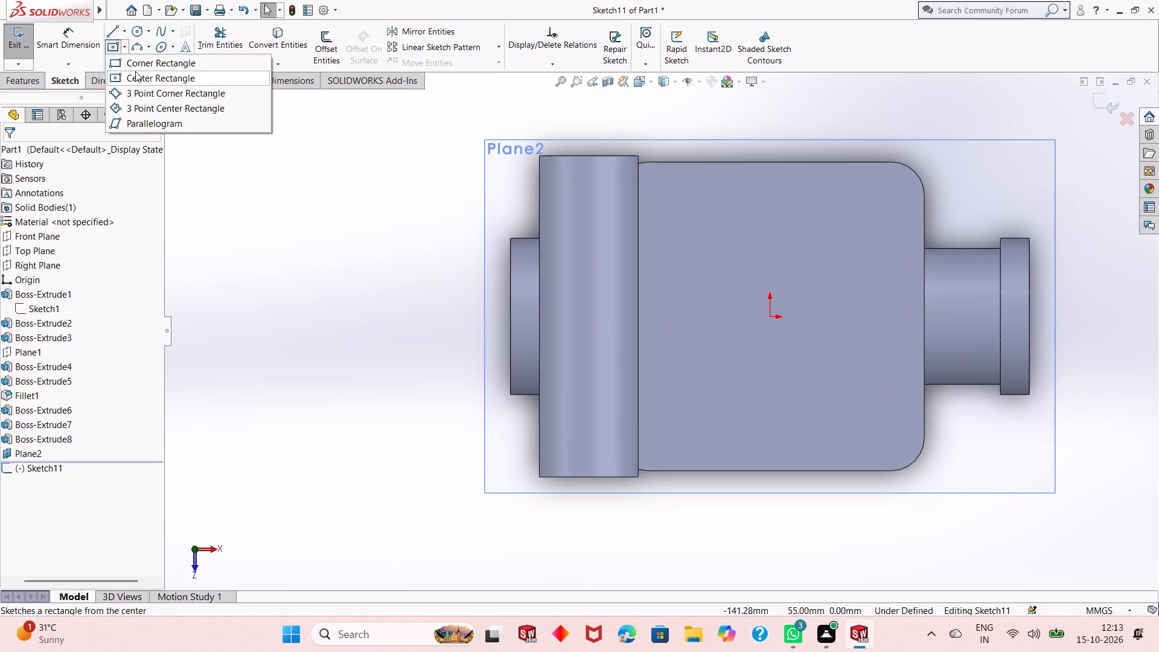
{"action": "left_click", "coordinate": [145, 66]}
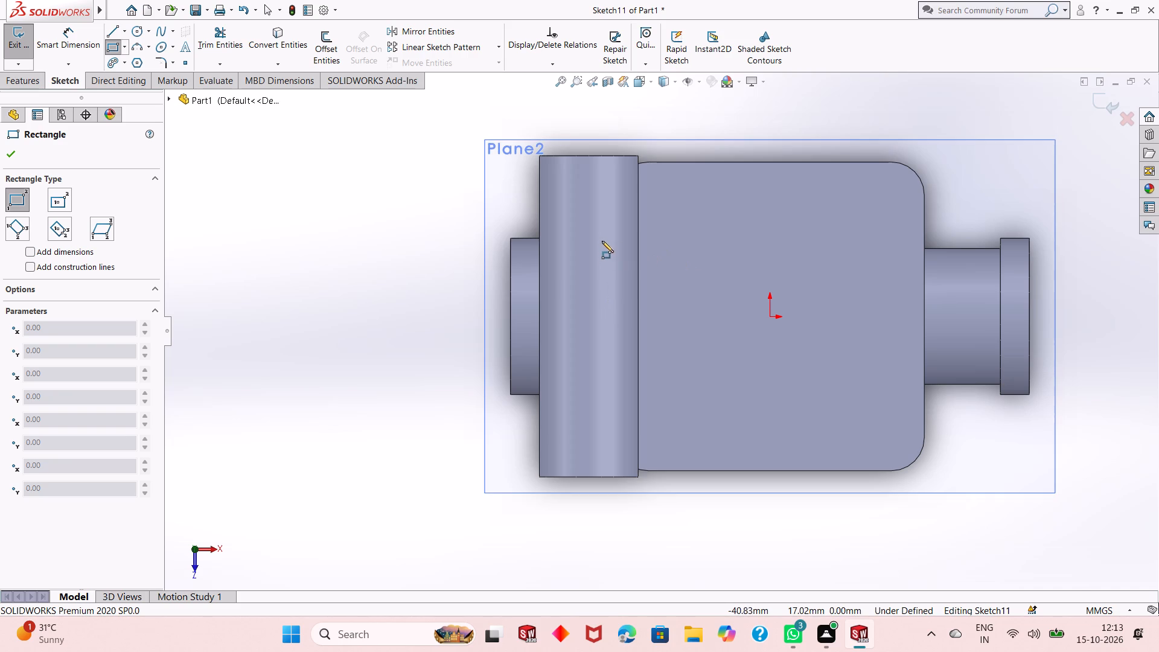
{"action": "left_click", "coordinate": [578, 214]}
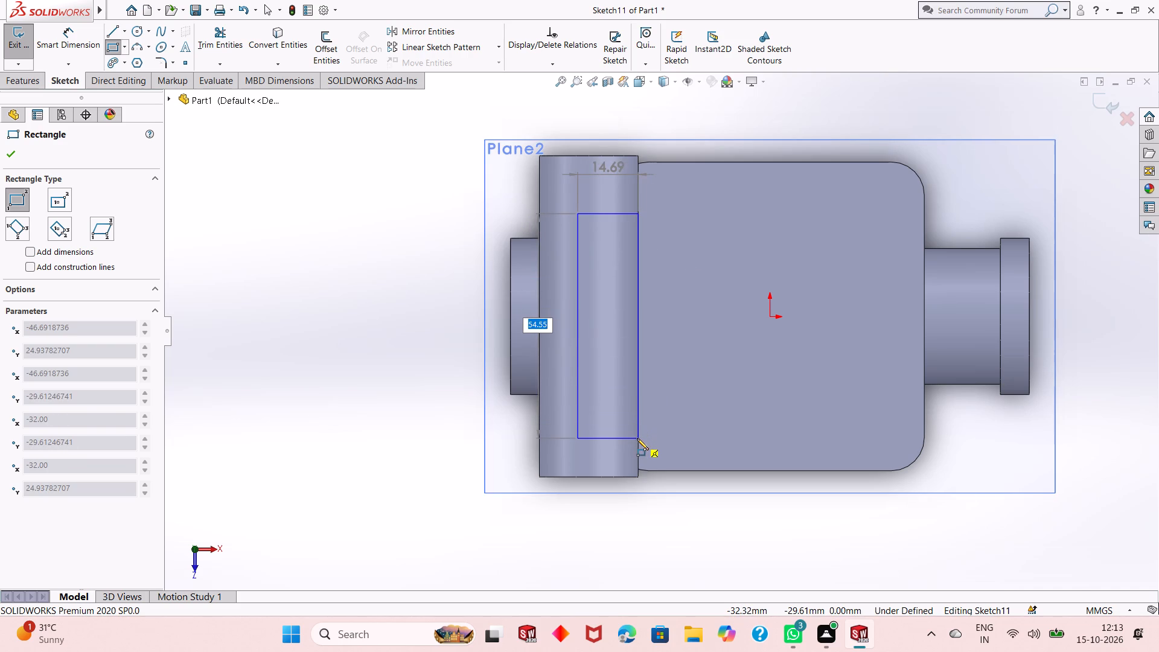
{"action": "key", "text": "Escape"}
{"action": "left_click", "coordinate": [113, 48]}
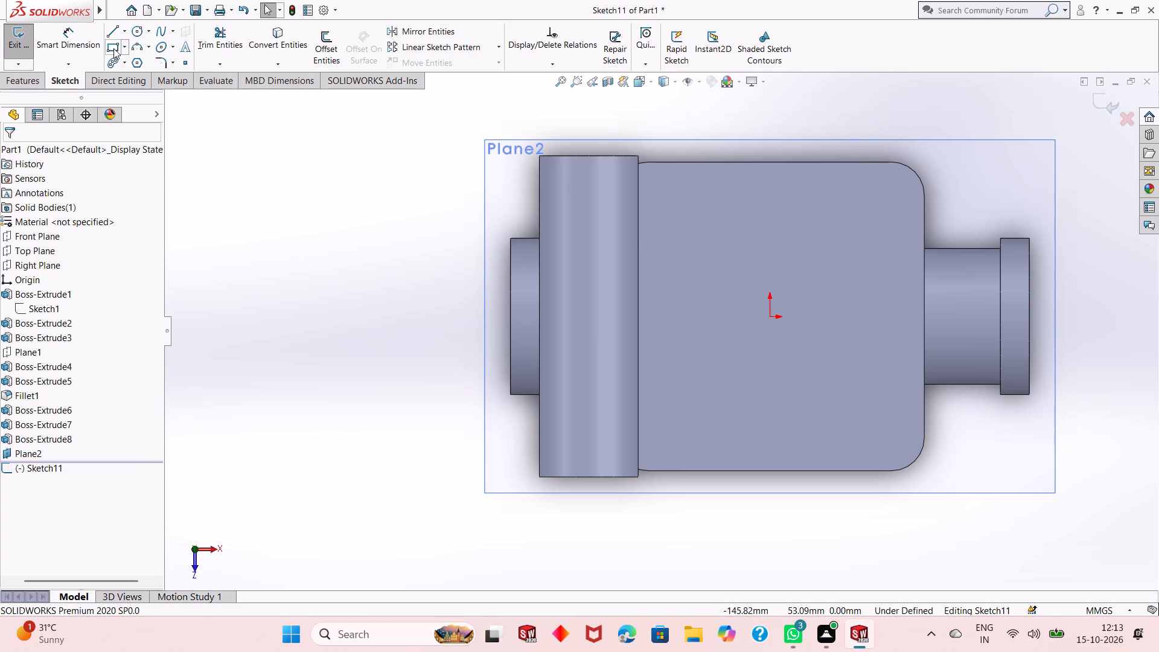
{"action": "left_click", "coordinate": [638, 216]}
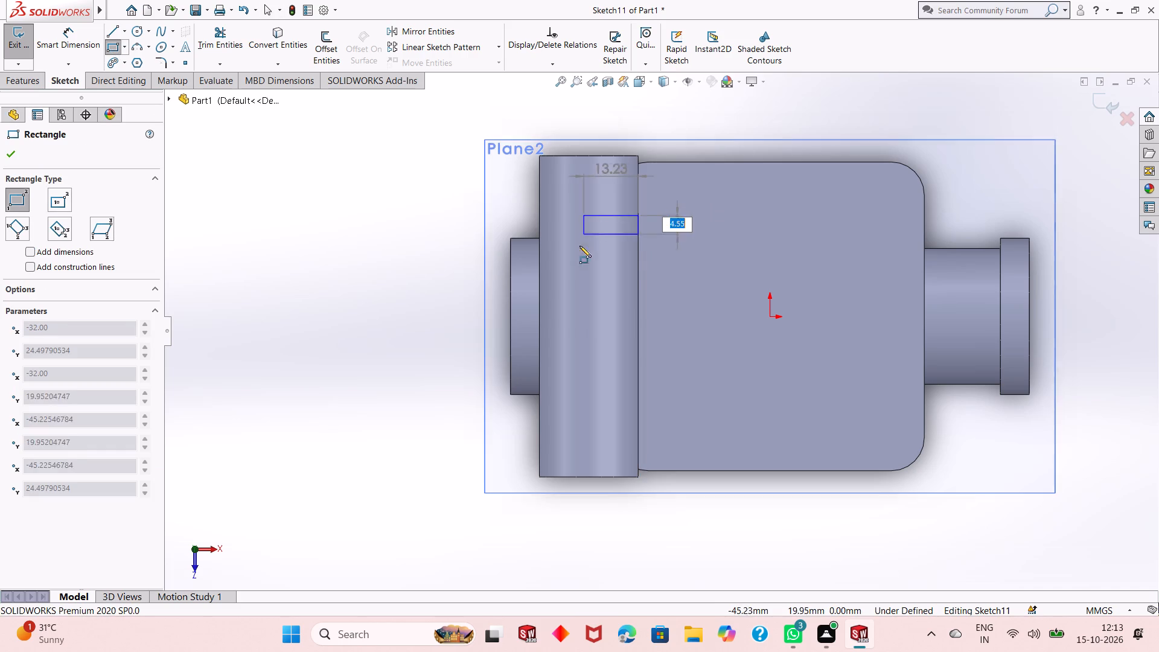
{"action": "left_click", "coordinate": [566, 421]}
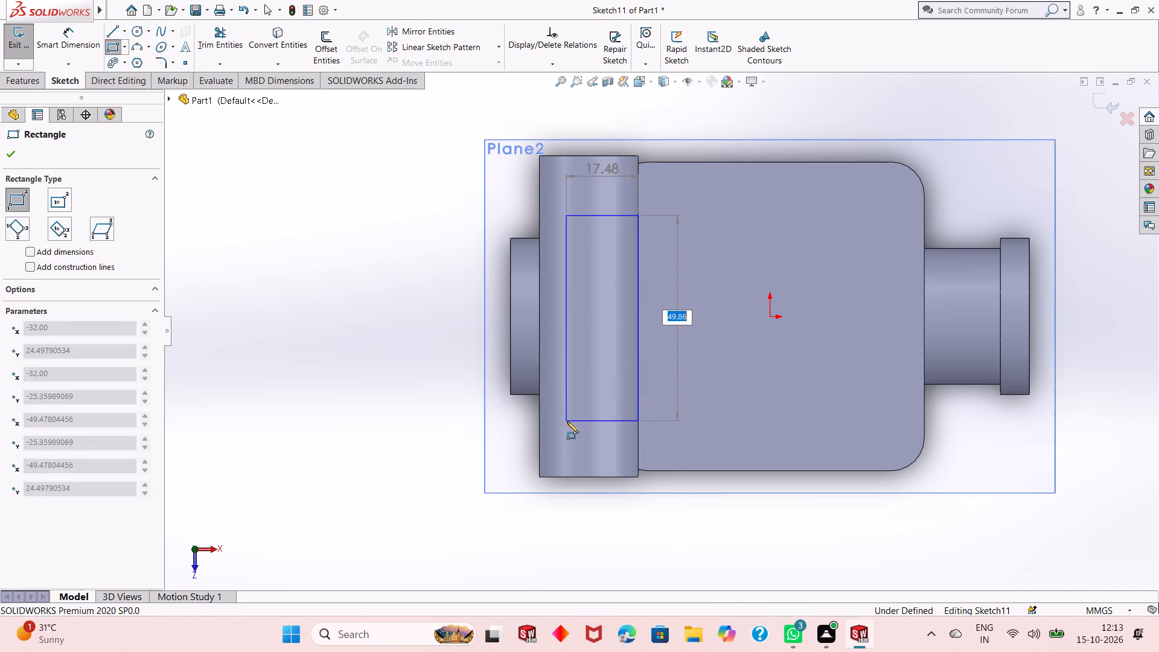
{"action": "right_click", "coordinate": [346, 324]}
{"action": "left_click", "coordinate": [357, 333]}
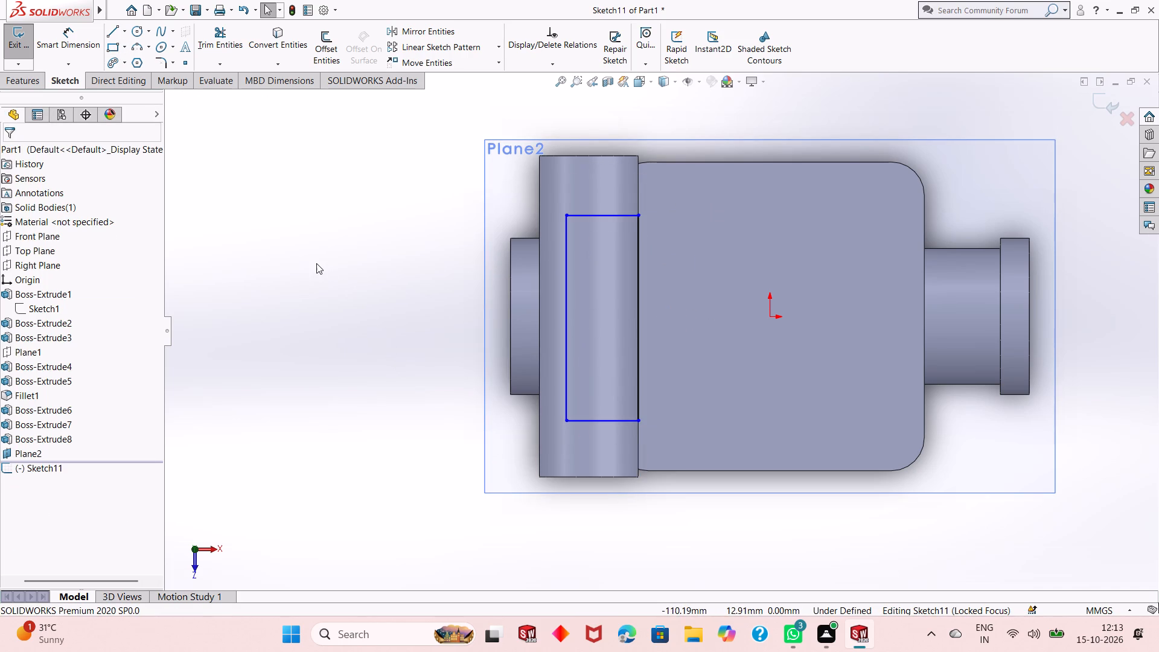
Dimension the long side of the rectangle over the side cylinder to 62 mm.
{"action": "middle_click_drag", "start_coordinate": [502, 414], "coordinate": [471, 287]}
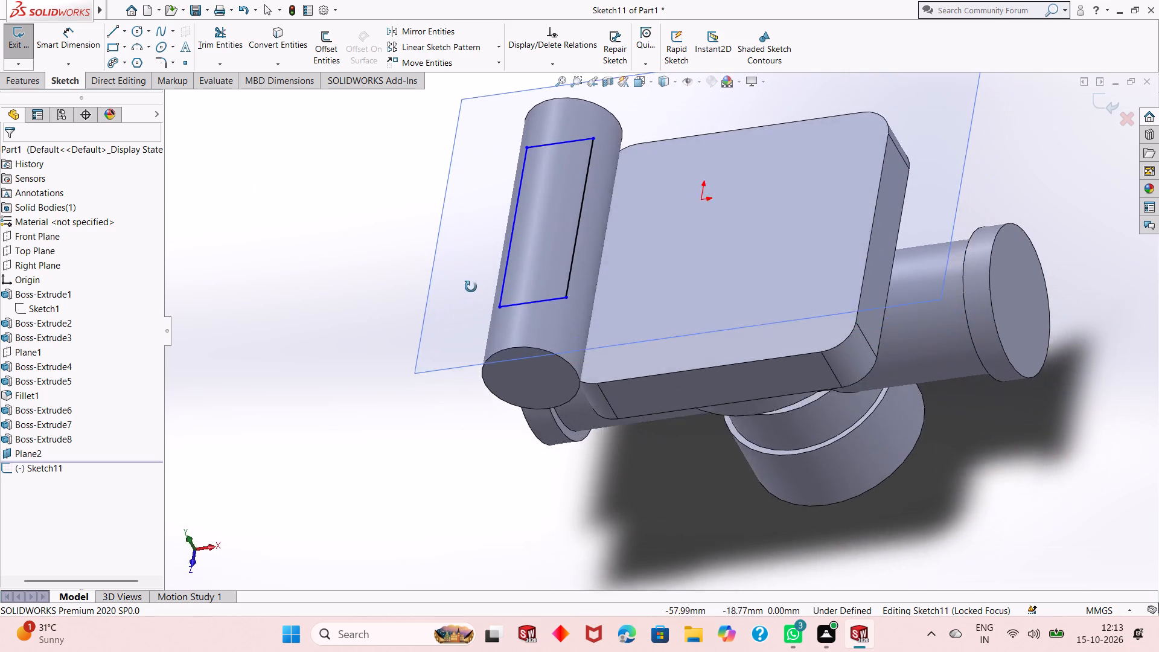
{"action": "middle_click_drag", "start_coordinate": [471, 287], "coordinate": [491, 176]}
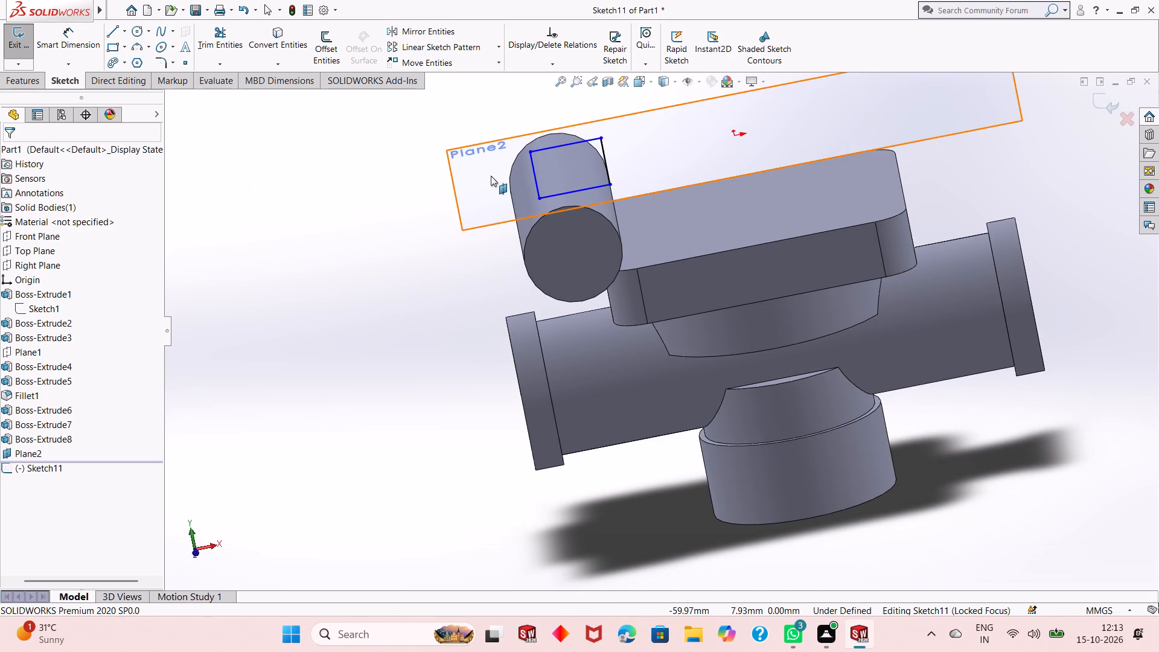
{"action": "key", "text": "ctrl+8"}
{"action": "scroll", "coordinate": [624, 312], "scroll_direction": "up", "scroll_amount": 2}
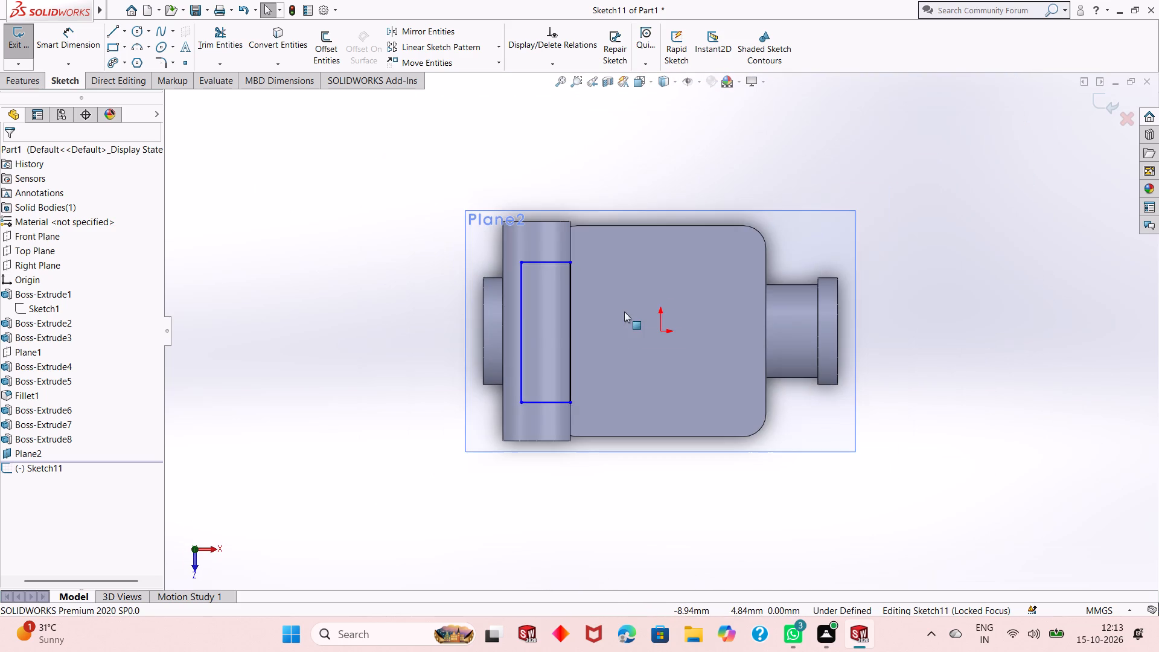
{"action": "scroll", "coordinate": [524, 305], "scroll_direction": "down", "scroll_amount": 2}
{"action": "scroll", "coordinate": [524, 330], "scroll_direction": "up", "scroll_amount": 1}
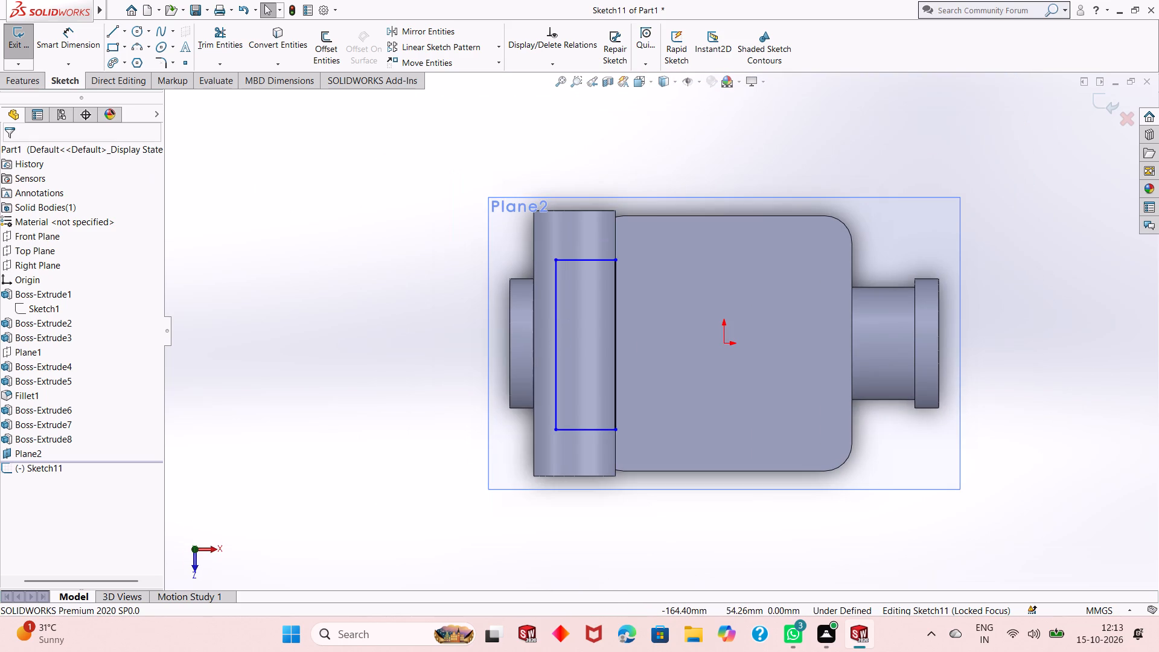
{"action": "left_click", "coordinate": [94, 49]}
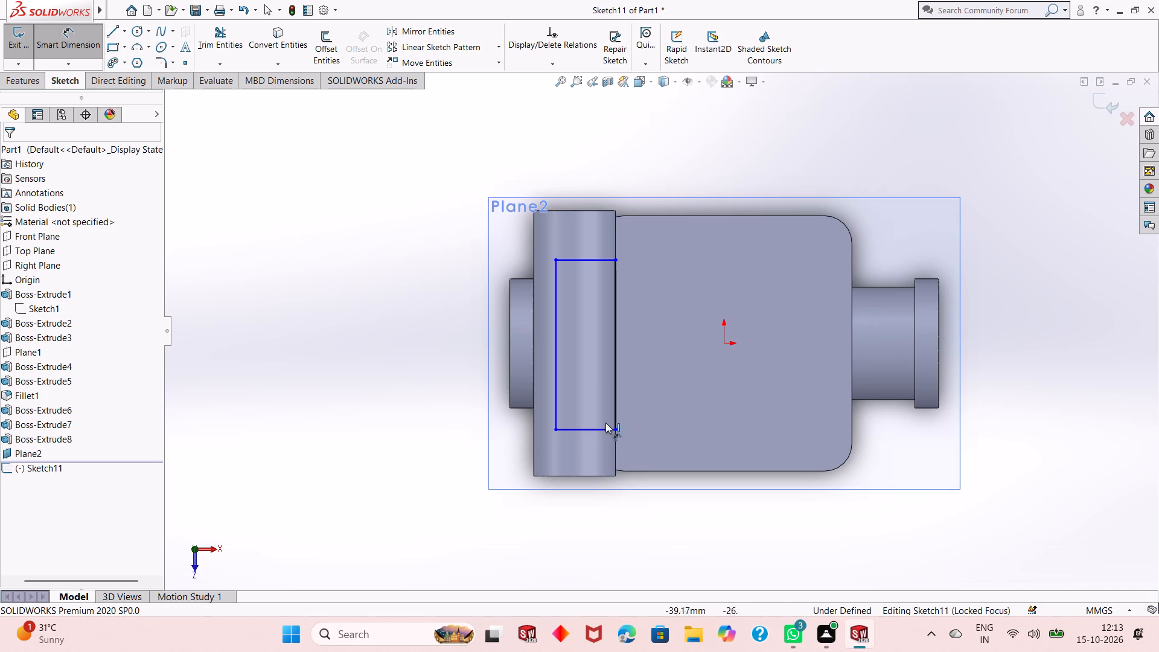
{"action": "left_click", "coordinate": [558, 367]}
{"action": "left_click", "coordinate": [435, 382]}
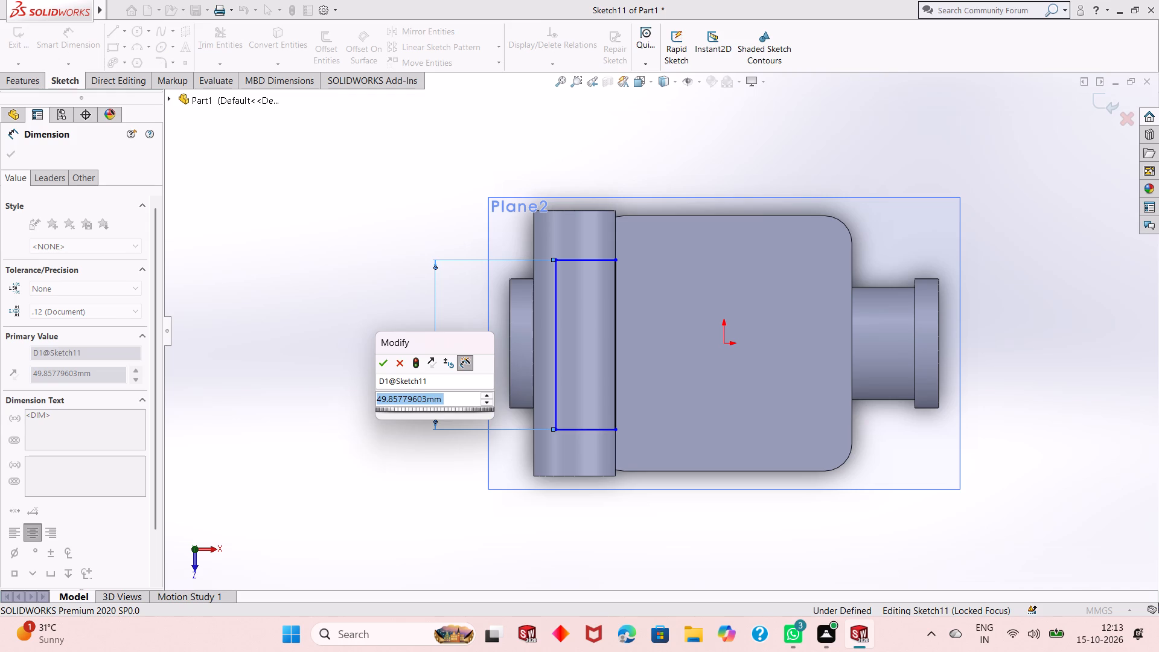
{"action": "type", "text": "62"}
{"action": "key", "text": "Return"}
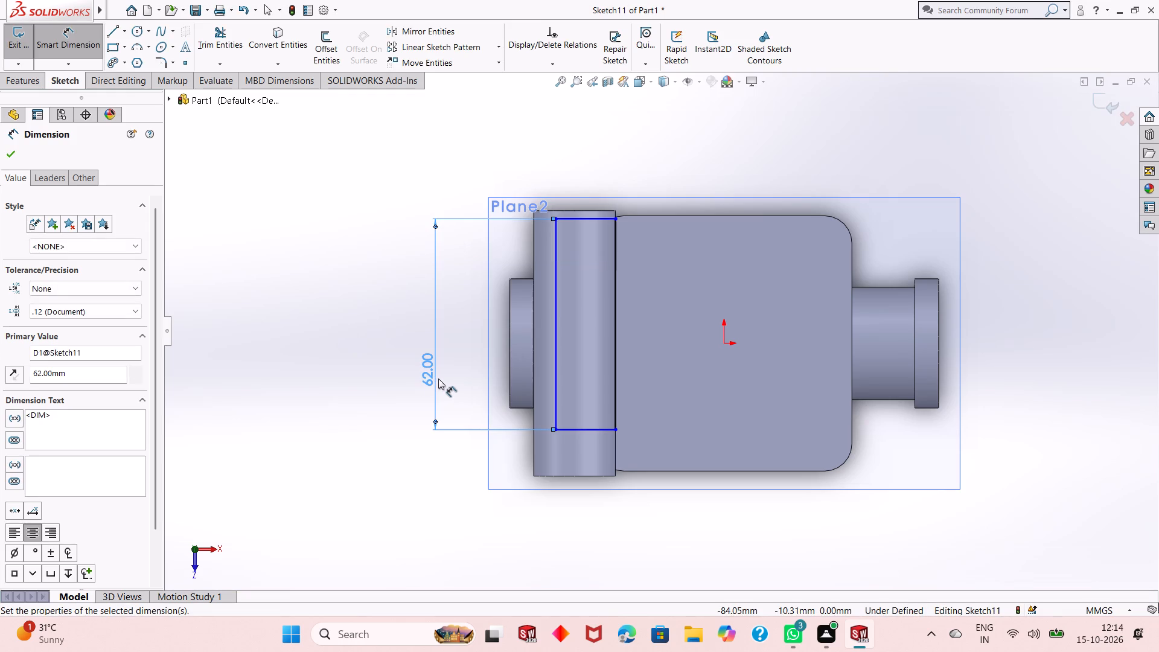
{"action": "right_click", "coordinate": [354, 328]}
{"action": "left_click", "coordinate": [381, 371]}
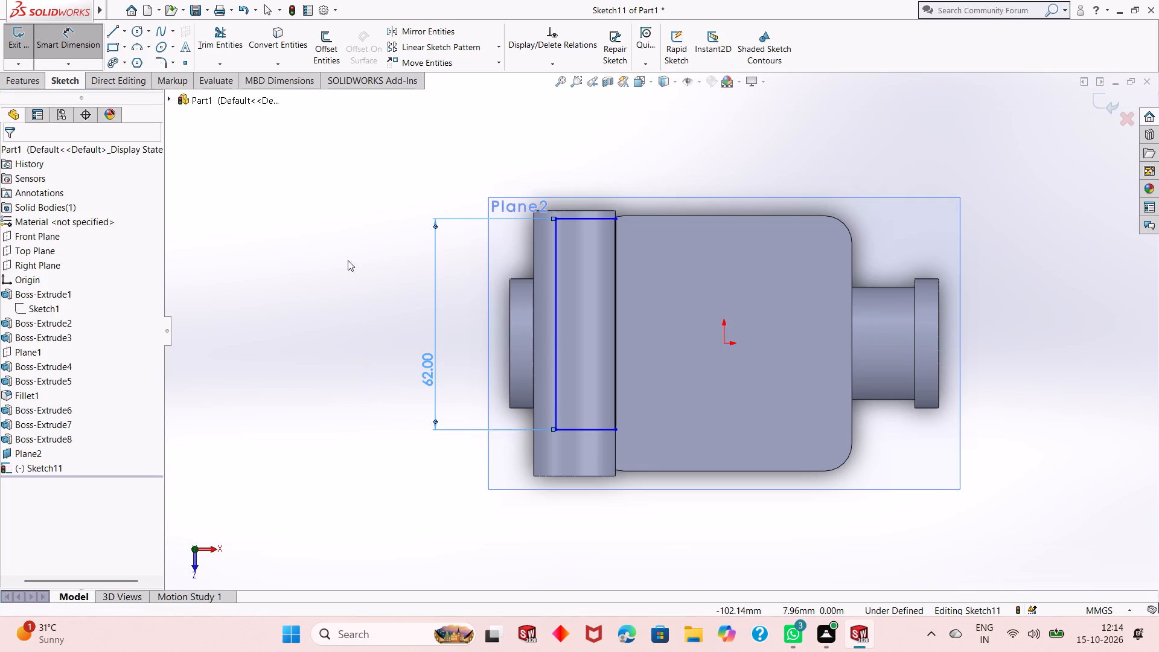
Draw a short horizontal construction centerline from the origin toward the rectangle.
{"action": "left_click", "coordinate": [120, 31]}
{"action": "left_click", "coordinate": [124, 37]}
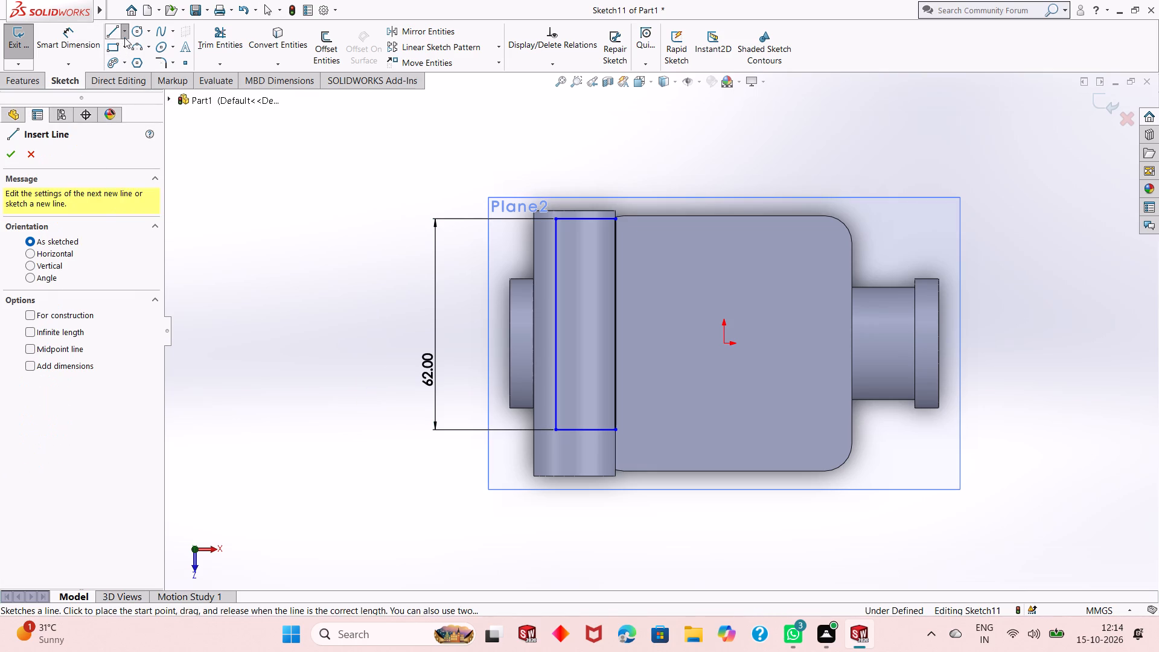
{"action": "left_click", "coordinate": [128, 63]}
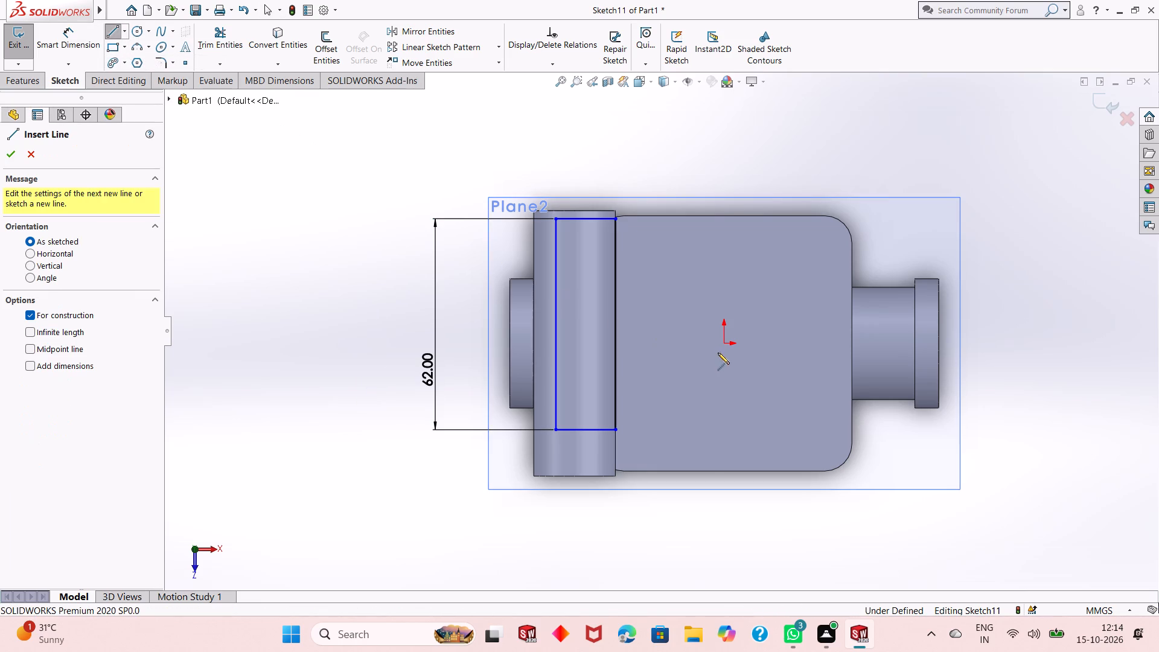
{"action": "left_click", "coordinate": [725, 345]}
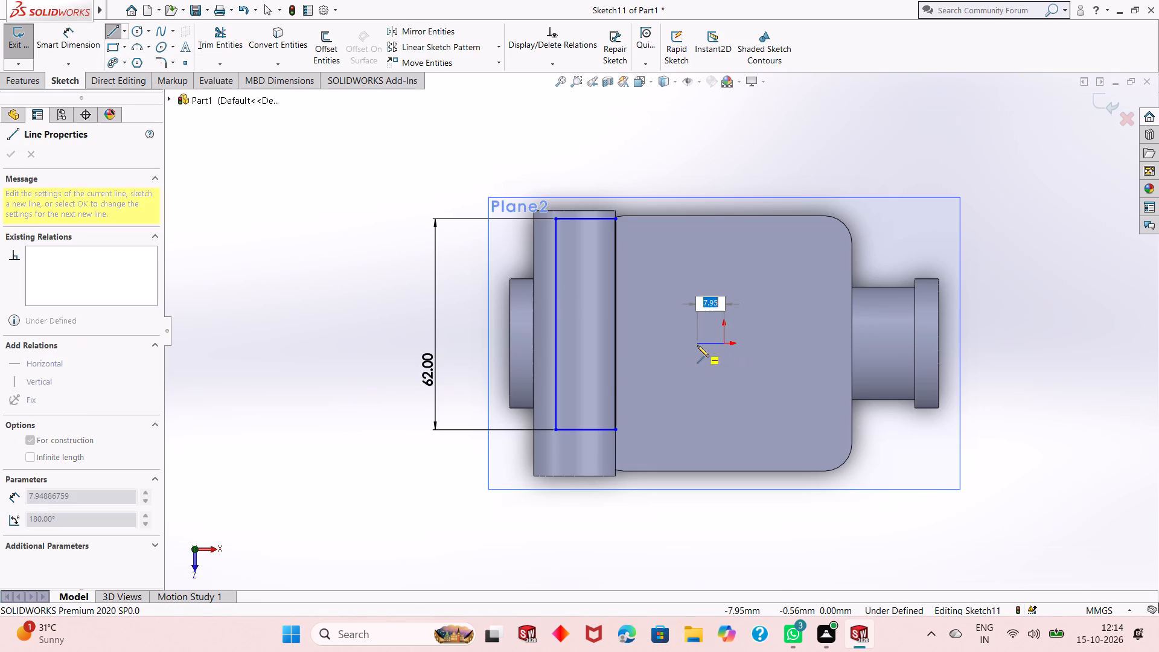
{"action": "left_click", "coordinate": [683, 345]}
{"action": "right_click", "coordinate": [683, 345]}
{"action": "left_click", "coordinate": [700, 356]}
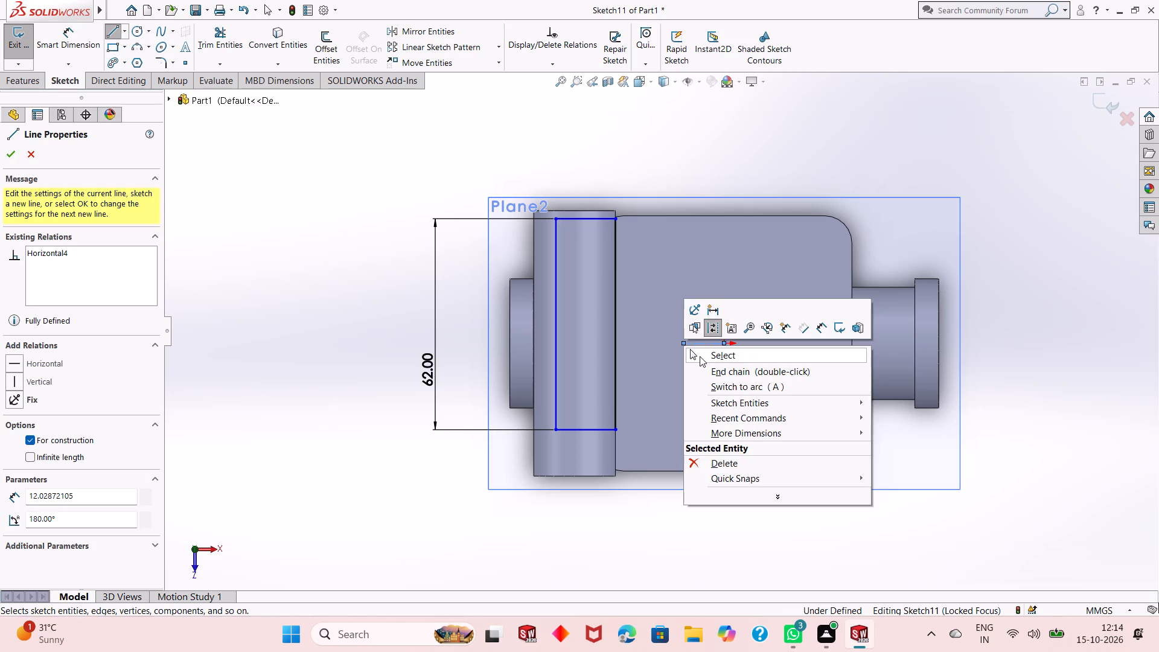
Make the rectangle's two short sides symmetric about the horizontal construction centerline through the origin.
{"action": "left_click", "coordinate": [572, 221]}
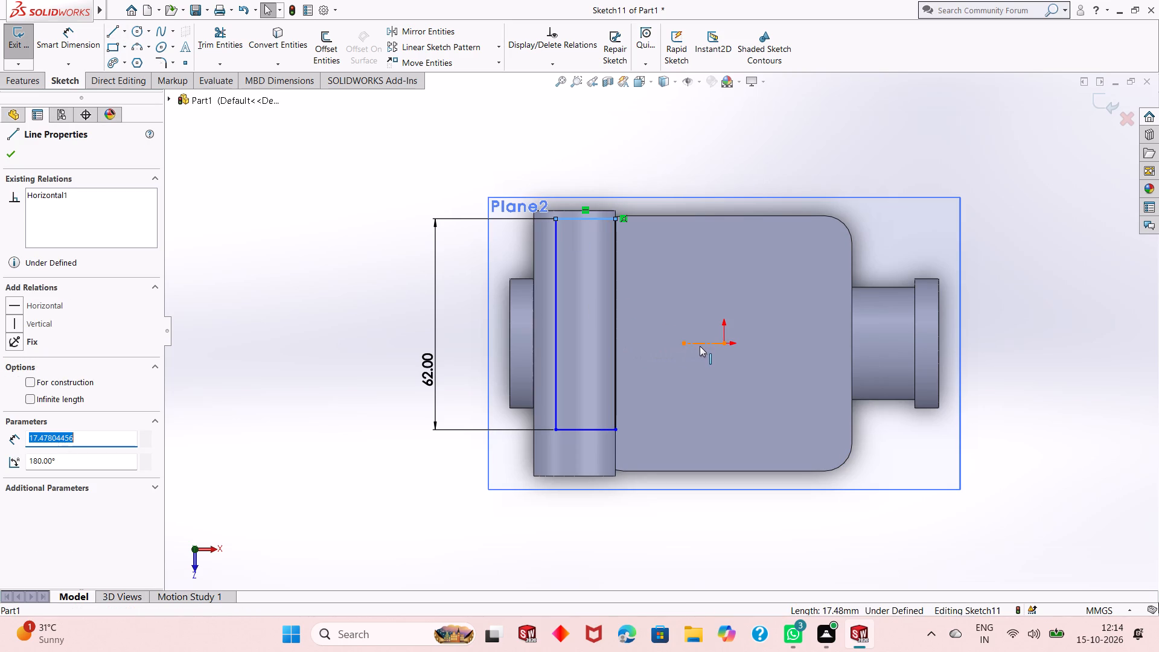
{"action": "left_click", "coordinate": [701, 344], "text": "ctrl"}
{"action": "left_click", "coordinate": [583, 427], "text": "ctrl"}
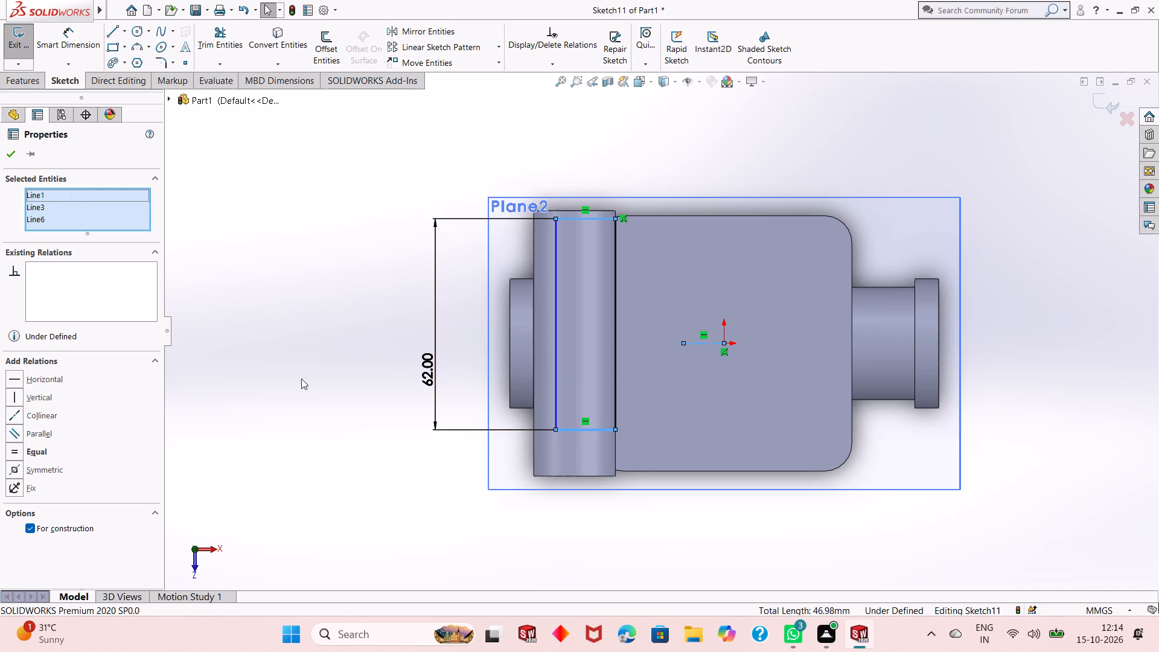
{"action": "left_click", "coordinate": [13, 469]}
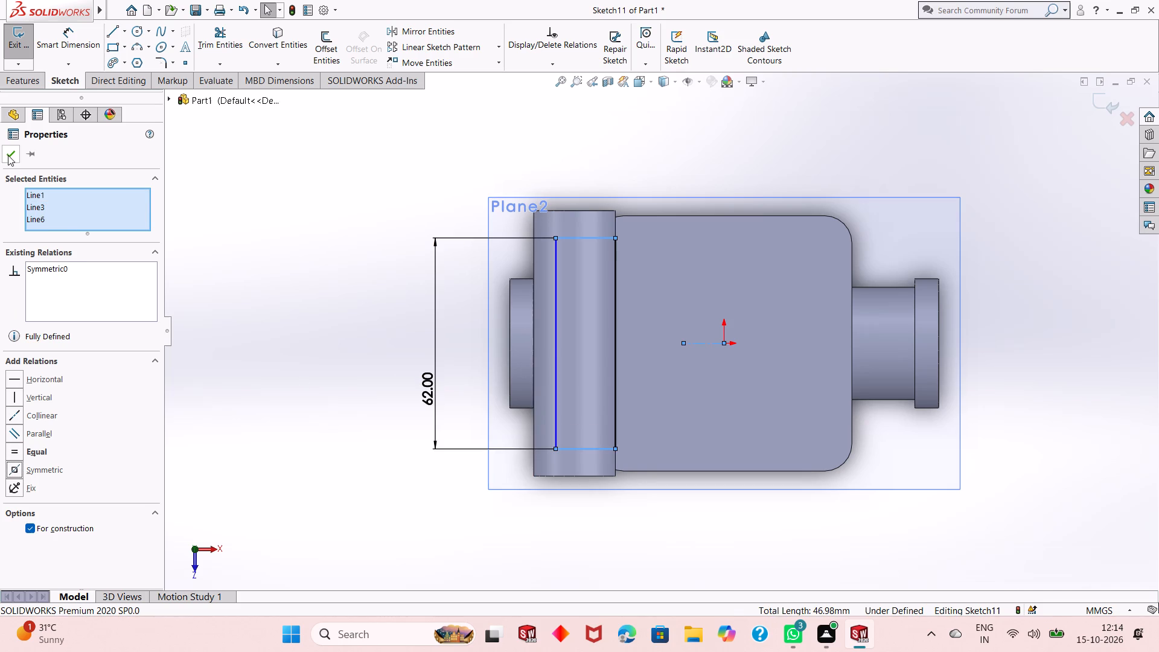
{"action": "left_click", "coordinate": [8, 155]}
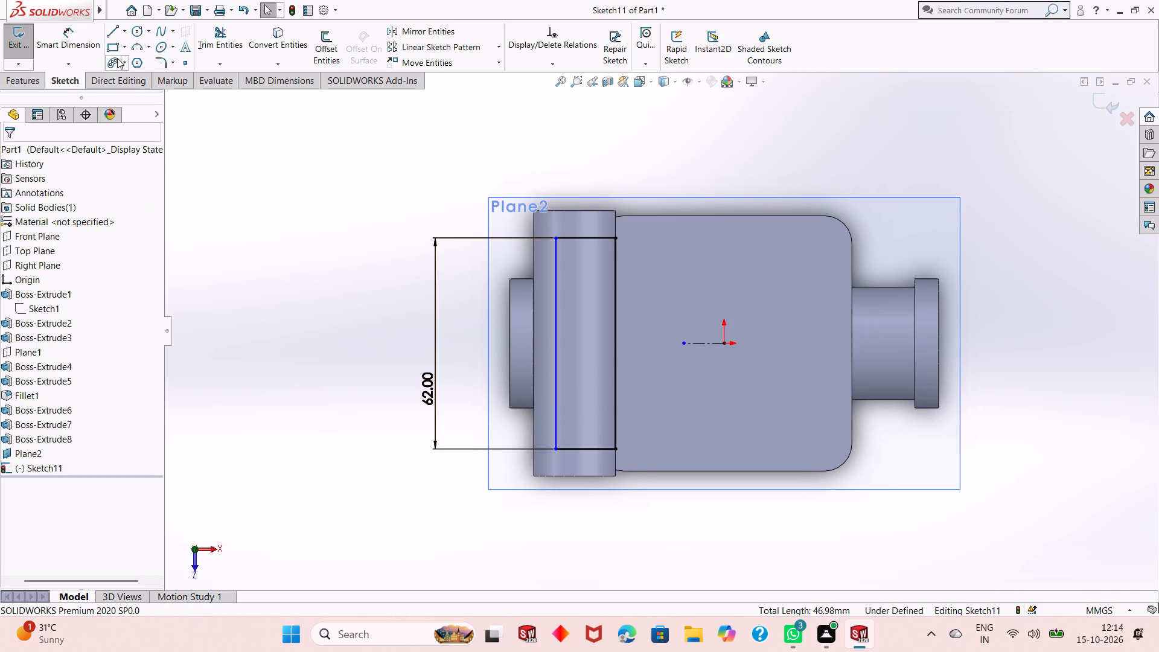
Dimension the short side of the rectangle over the side cylinder to 24/2, giving 12 mm.
{"action": "left_click", "coordinate": [57, 42]}
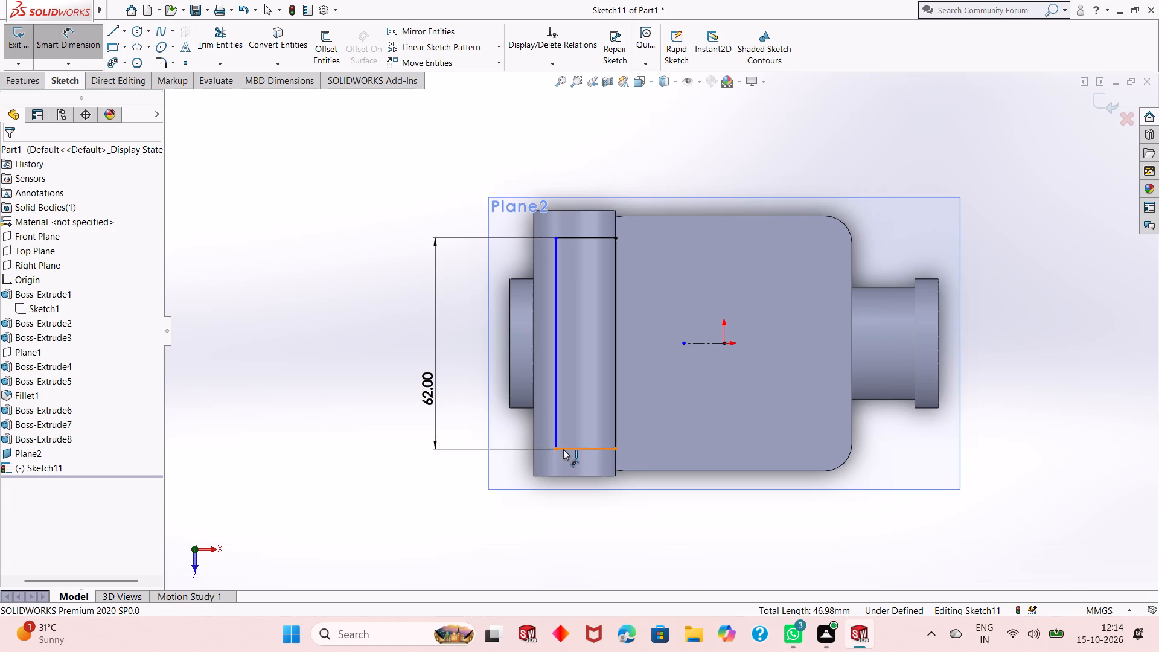
{"action": "left_click", "coordinate": [583, 450]}
{"action": "left_click", "coordinate": [579, 516]}
{"action": "type", "text": "24/2"}
{"action": "key", "text": "Return"}
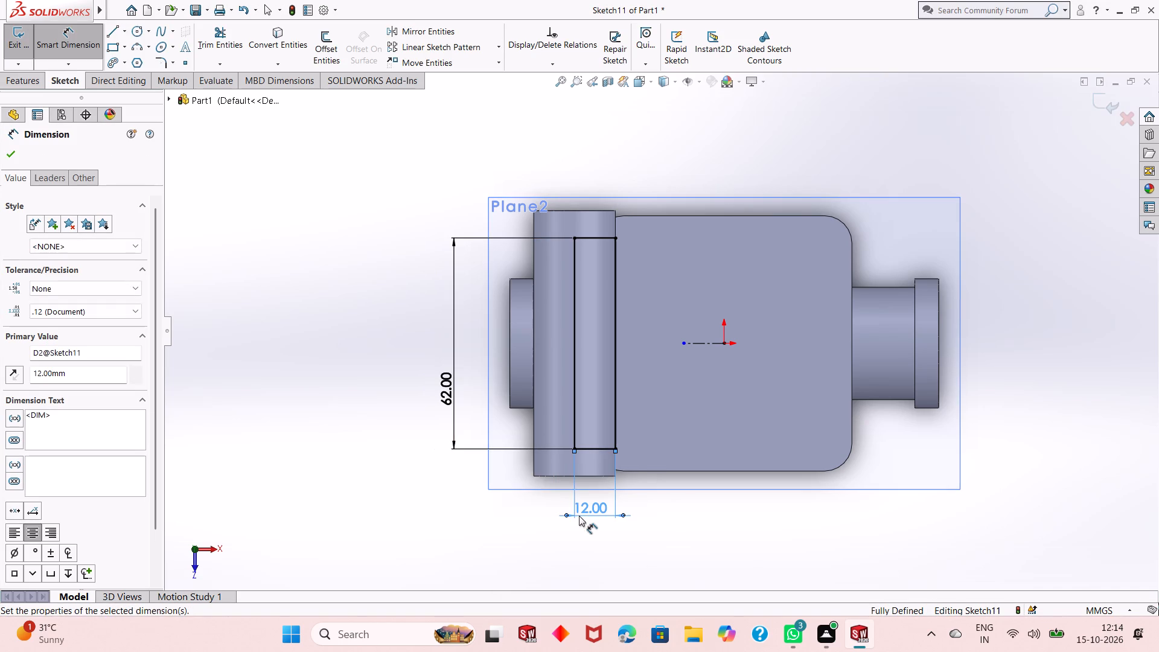
{"action": "right_click", "coordinate": [354, 388]}
{"action": "left_click", "coordinate": [370, 424]}
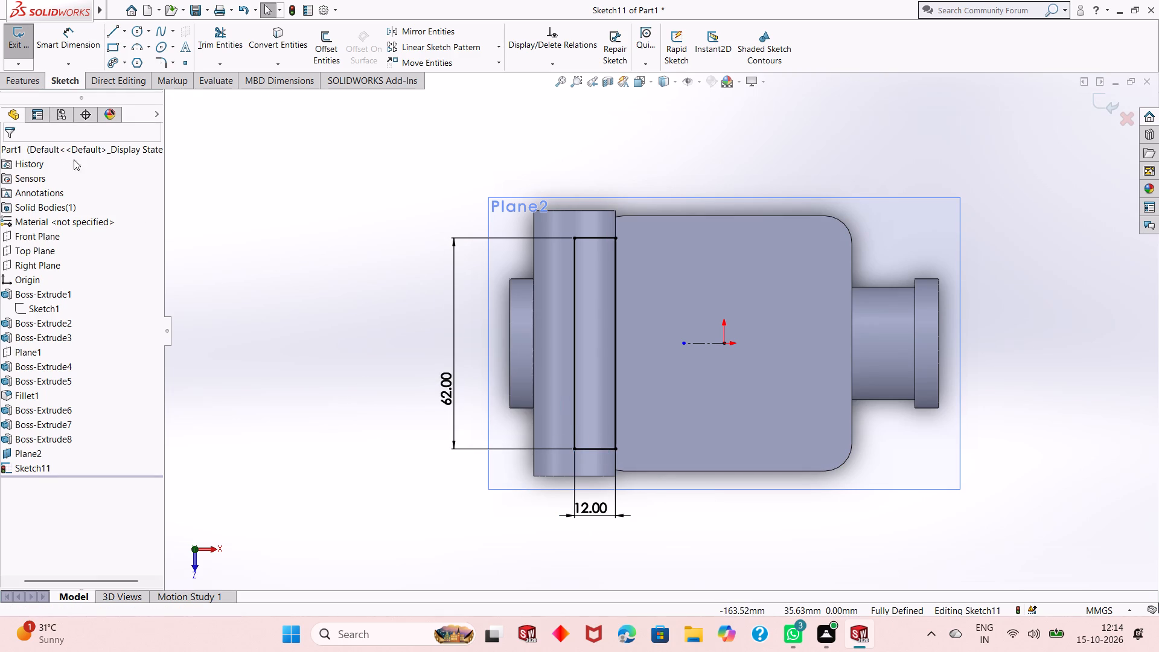
Extrude-cut the 12 mm by 62 mm rectangle into the side cylinder with a blind depth of 19 mm.
{"action": "middle_click_drag", "start_coordinate": [547, 423], "coordinate": [552, 368]}
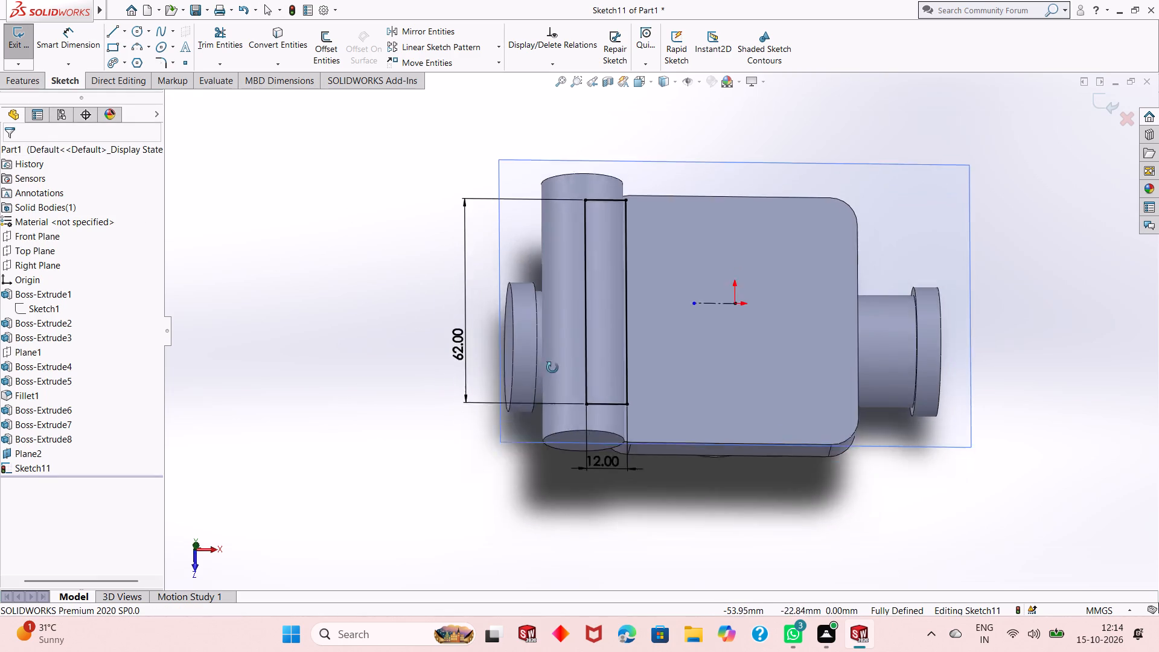
{"action": "middle_click_drag", "start_coordinate": [552, 368], "coordinate": [508, 249]}
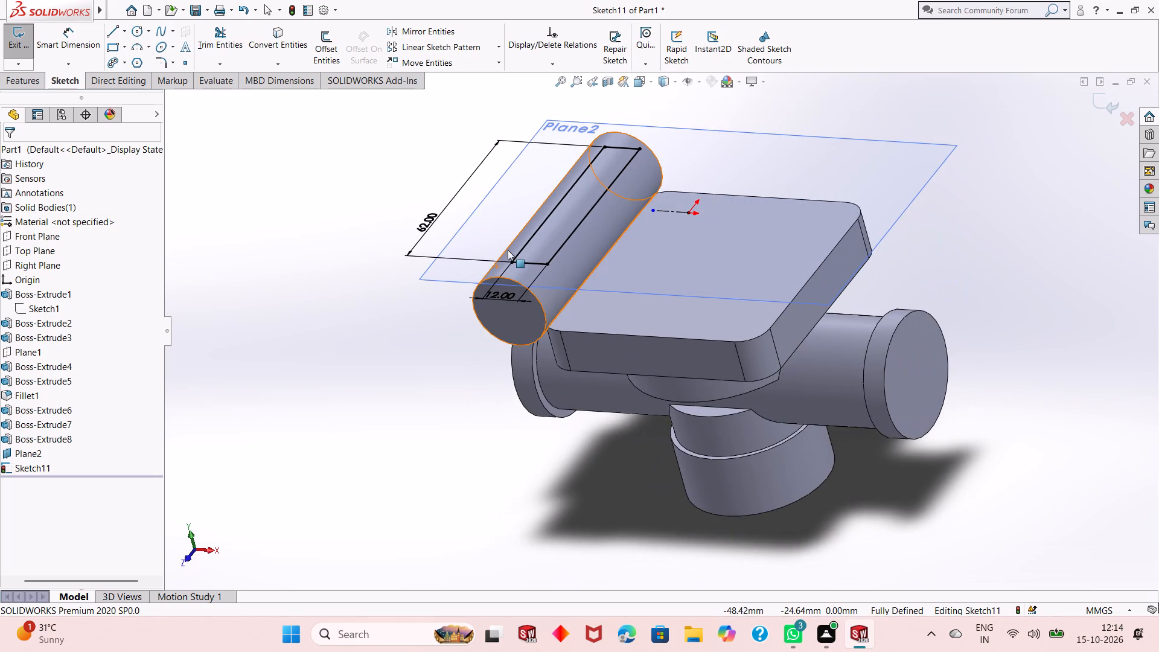
{"action": "left_click", "coordinate": [40, 84]}
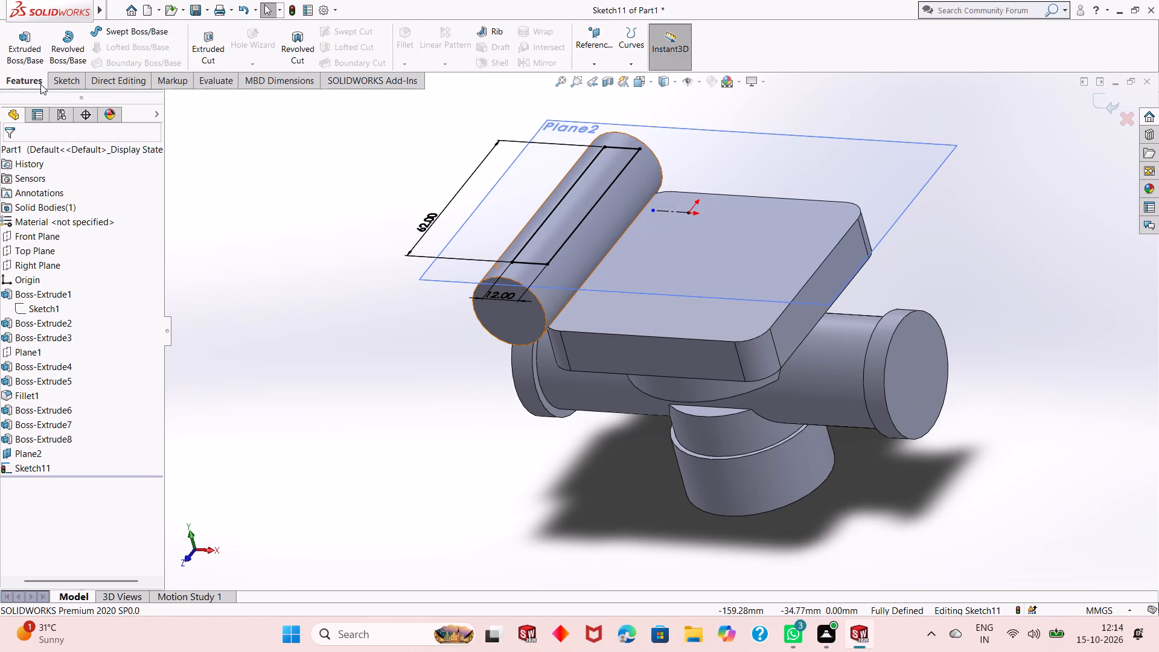
{"action": "left_click", "coordinate": [199, 51]}
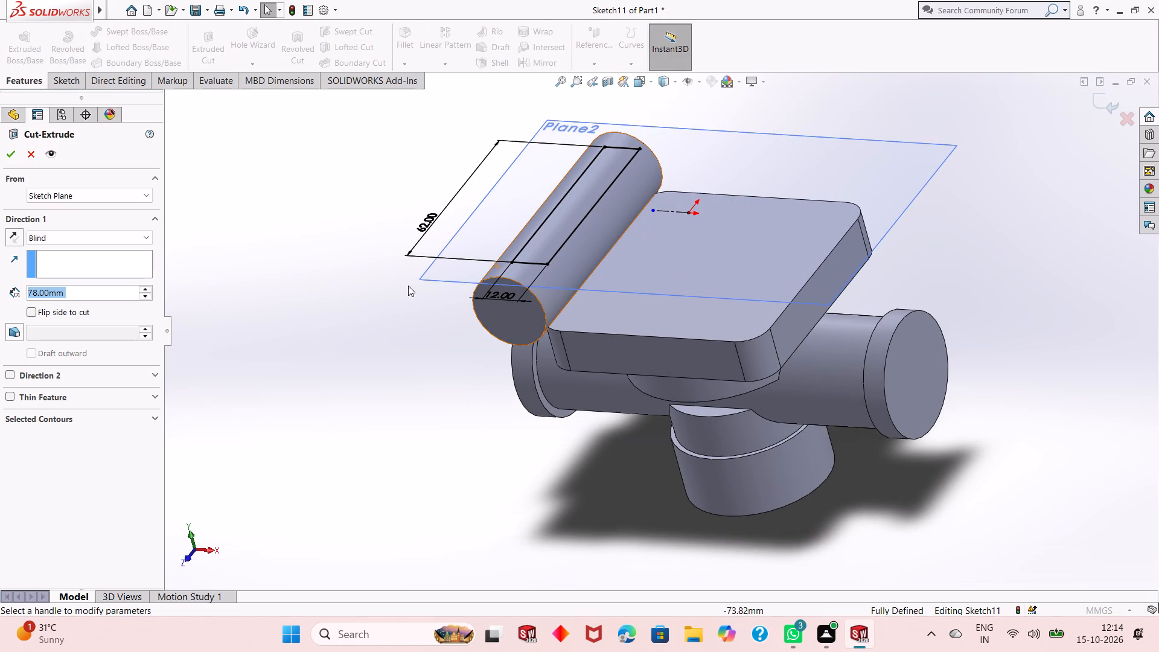
{"action": "middle_click_drag", "start_coordinate": [443, 327], "coordinate": [450, 286]}
{"action": "scroll", "coordinate": [631, 231], "scroll_direction": "down", "scroll_amount": 2}
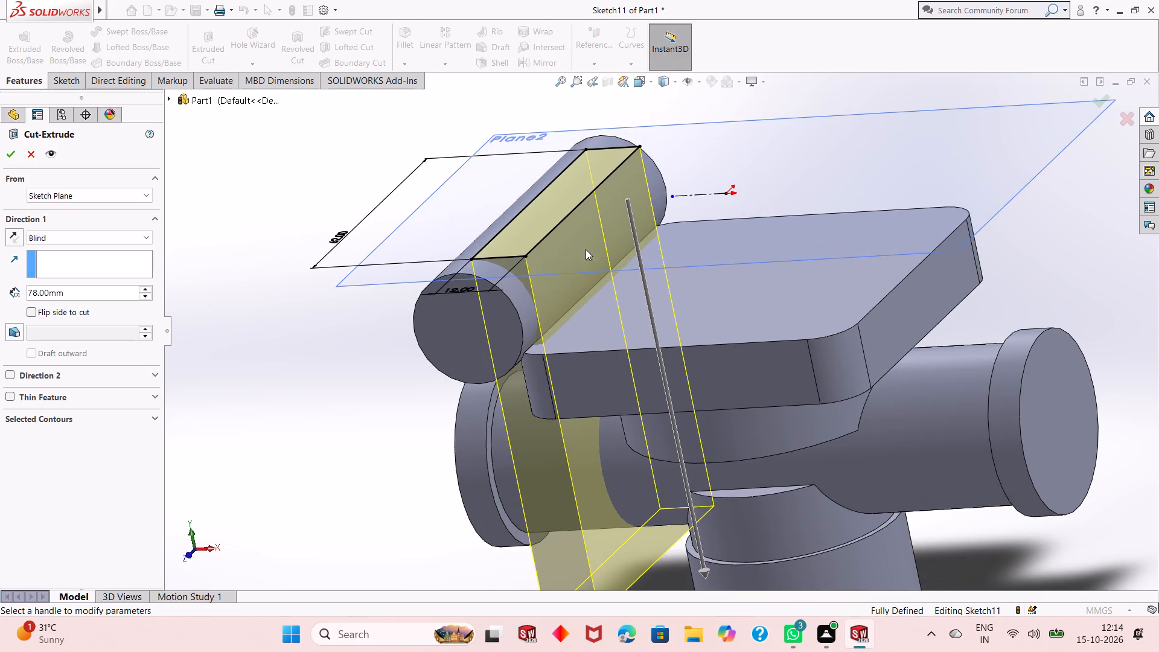
{"action": "double_click", "coordinate": [66, 290]}
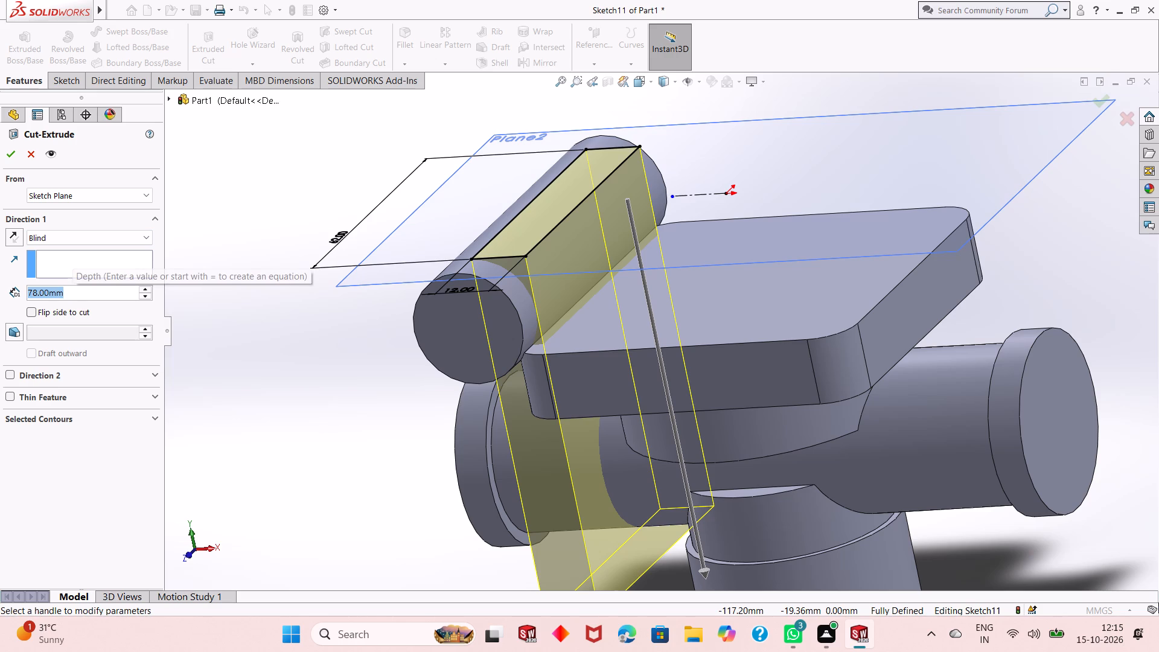
{"action": "type", "text": "24"}
{"action": "key", "text": "BackSpace"}
{"action": "key", "text": "BackSpace"}
{"action": "key", "text": "BackSpace"}
{"action": "type", "text": "19"}
{"action": "key", "text": "Return"}
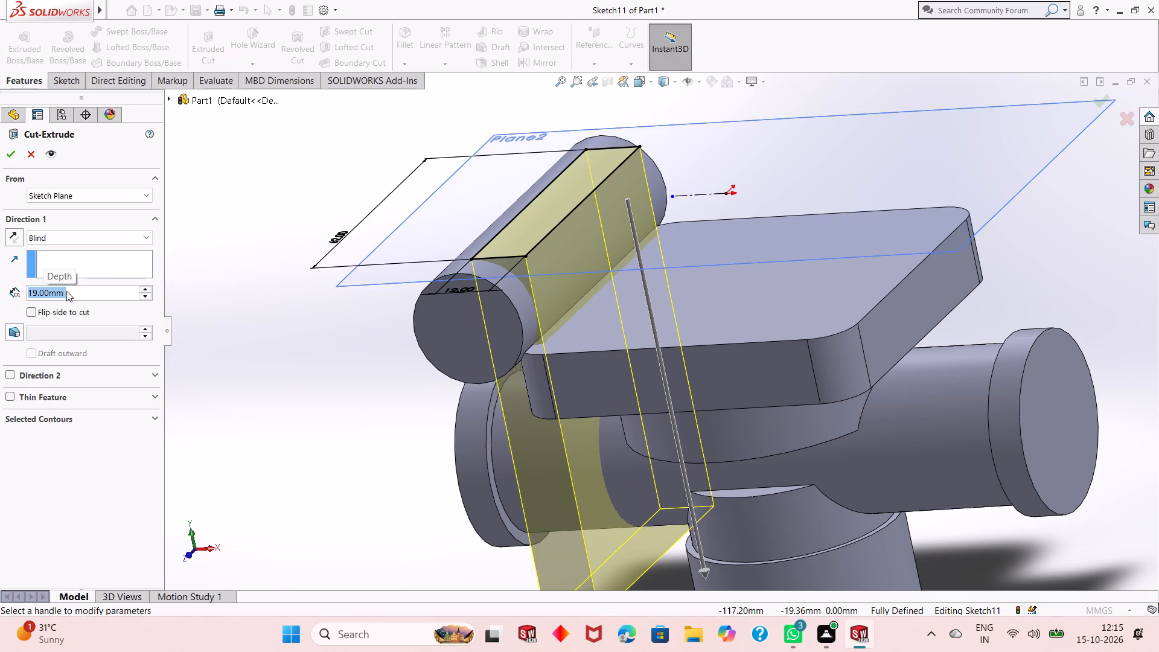
{"action": "middle_click_drag", "start_coordinate": [546, 351], "coordinate": [521, 377]}
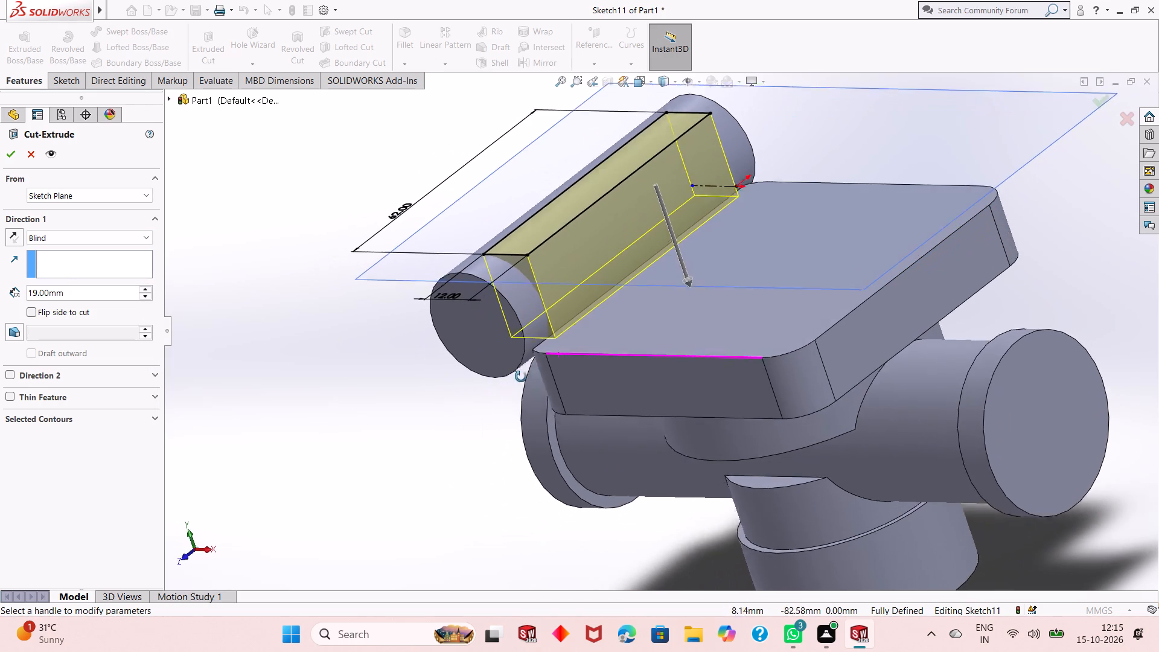
{"action": "middle_click_drag", "start_coordinate": [521, 377], "coordinate": [515, 385]}
{"action": "middle_click_drag", "start_coordinate": [367, 403], "coordinate": [371, 334]}
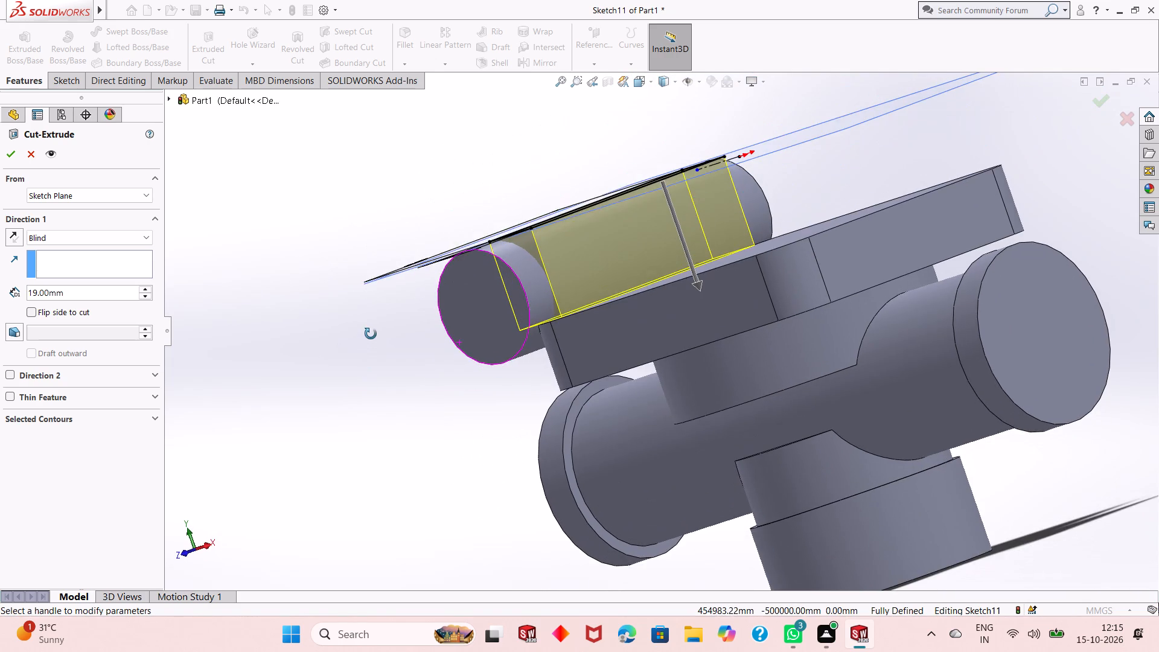
{"action": "middle_click_drag", "start_coordinate": [371, 334], "coordinate": [371, 333]}
{"action": "left_click", "coordinate": [11, 157]}
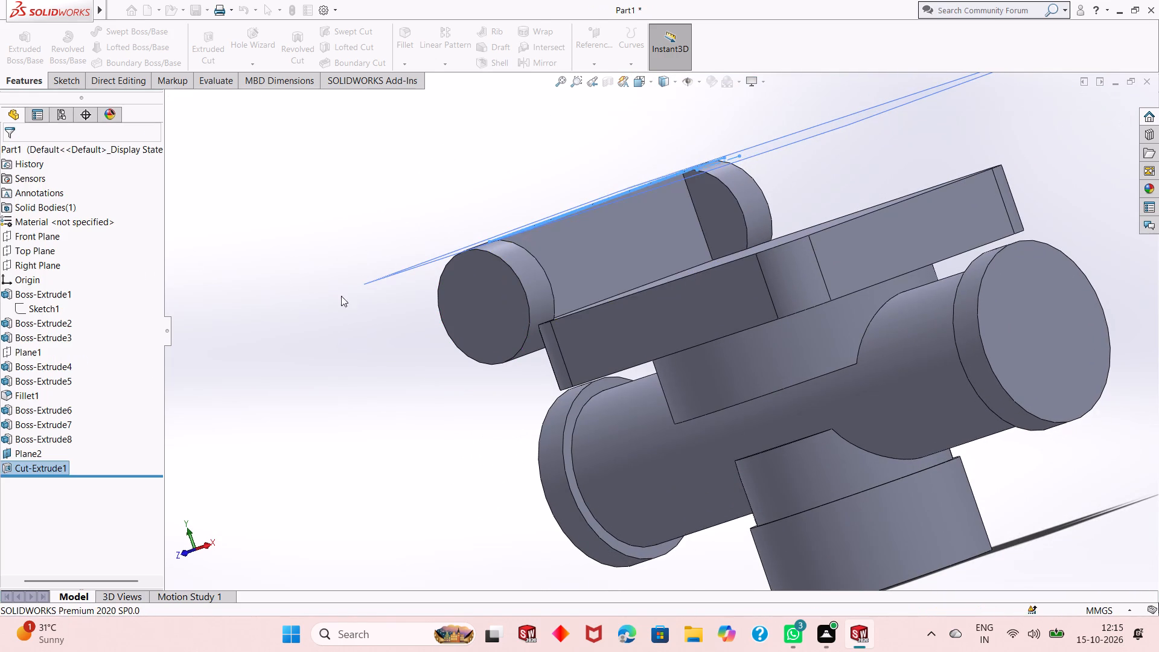
{"action": "scroll", "coordinate": [488, 334], "scroll_direction": "up", "scroll_amount": 2}
{"action": "left_click", "coordinate": [338, 330]}
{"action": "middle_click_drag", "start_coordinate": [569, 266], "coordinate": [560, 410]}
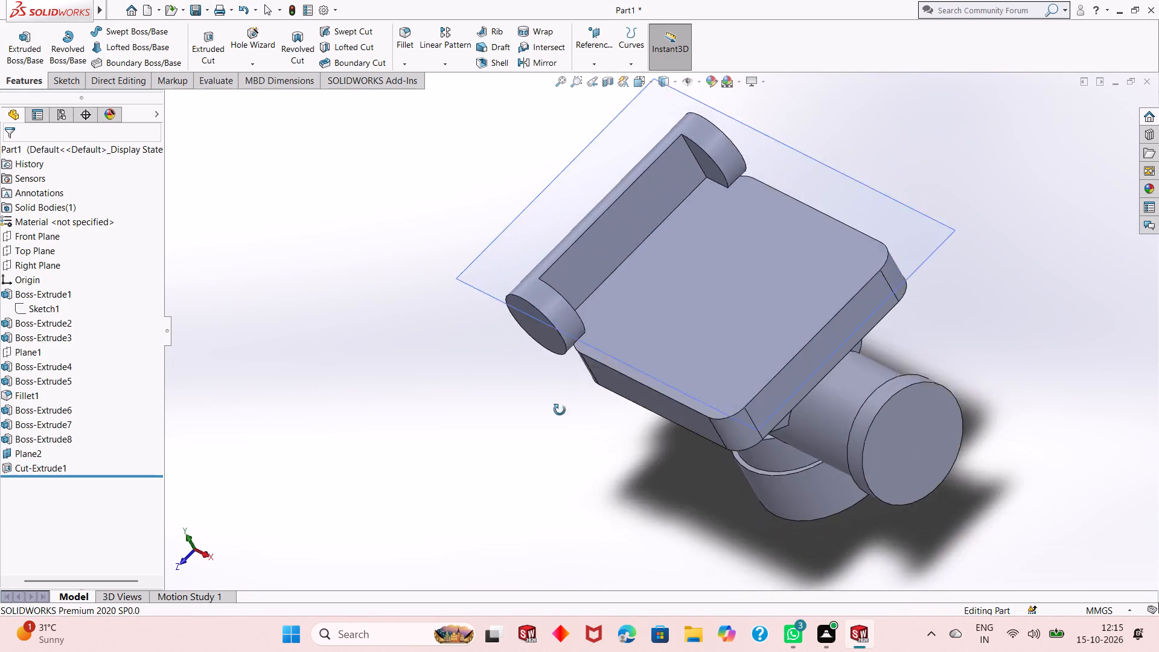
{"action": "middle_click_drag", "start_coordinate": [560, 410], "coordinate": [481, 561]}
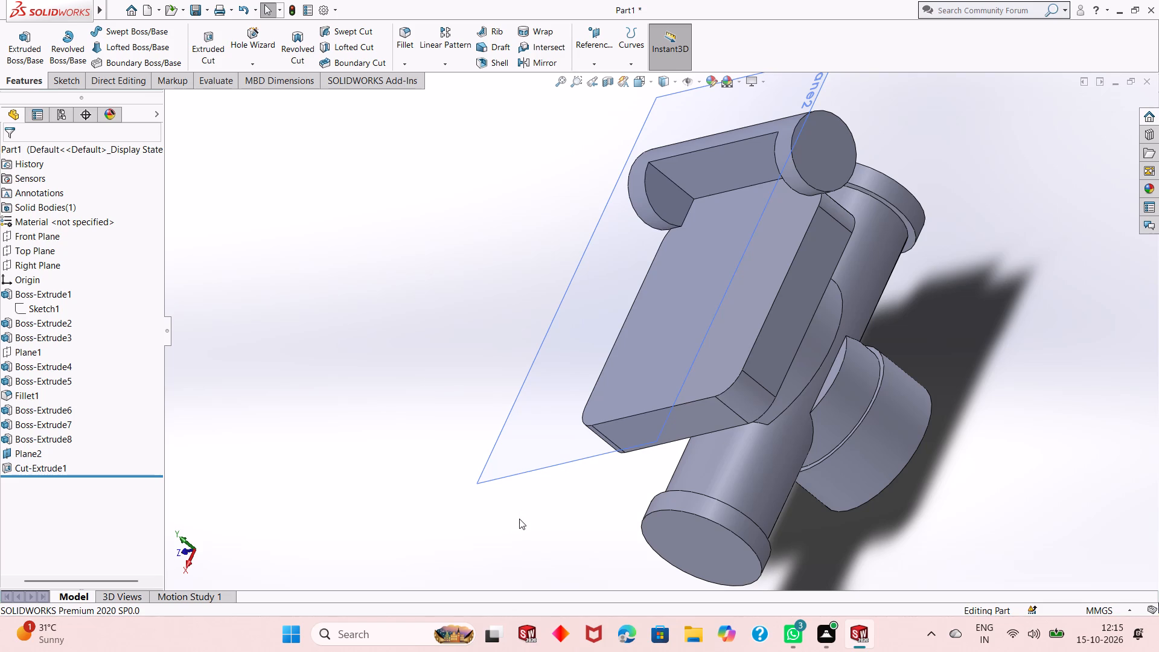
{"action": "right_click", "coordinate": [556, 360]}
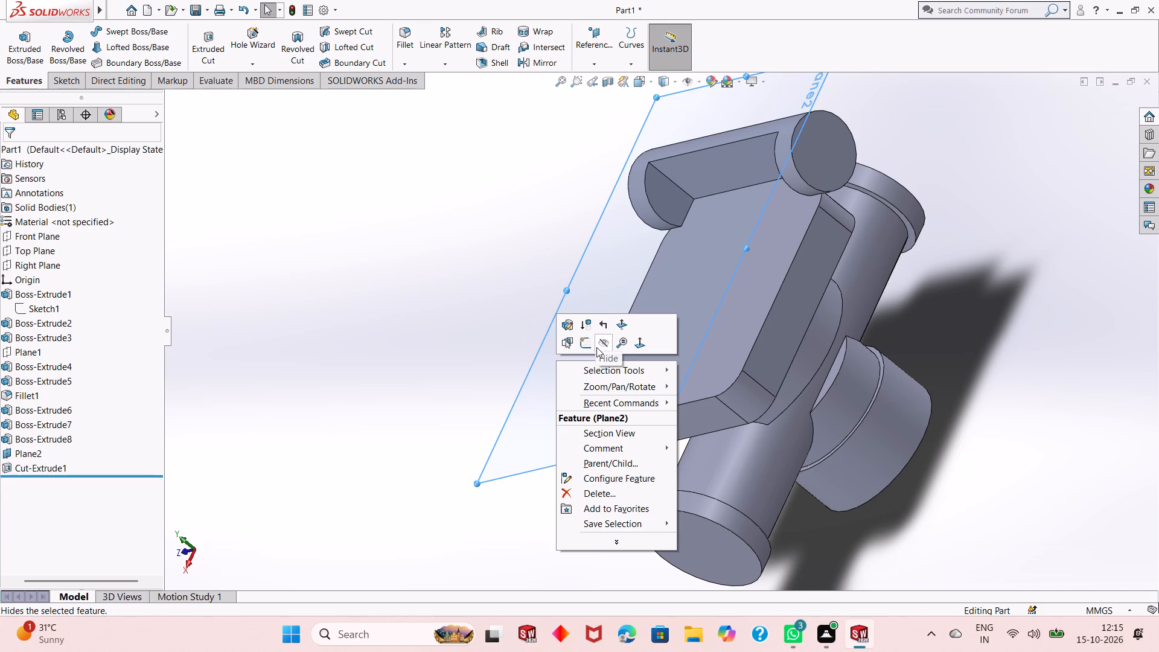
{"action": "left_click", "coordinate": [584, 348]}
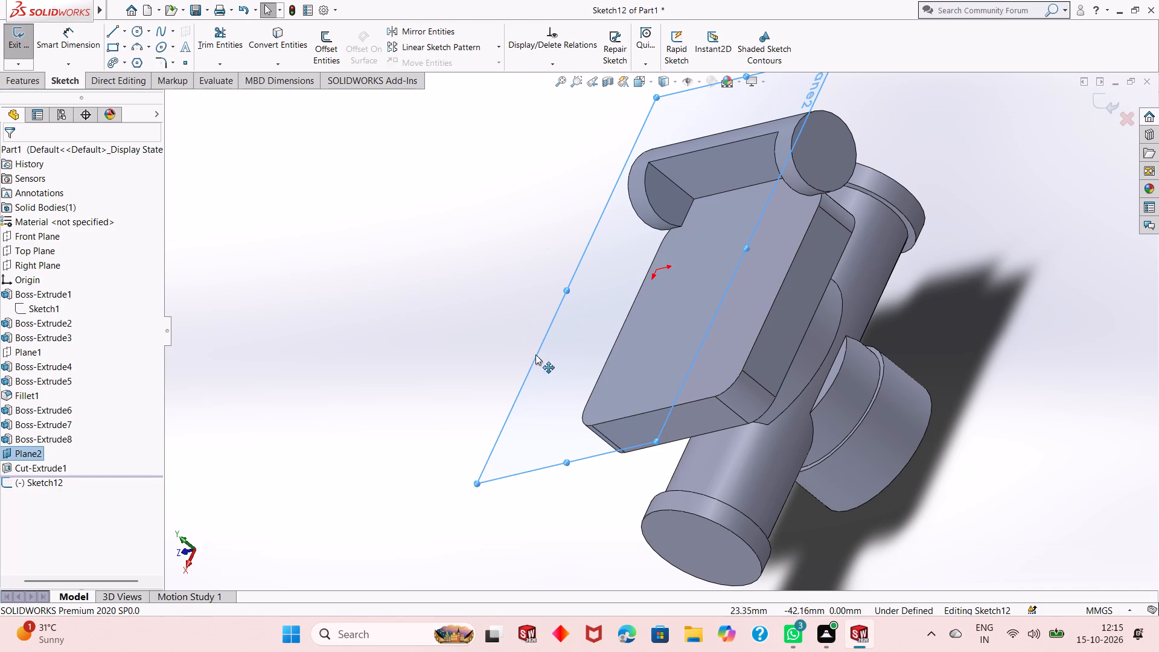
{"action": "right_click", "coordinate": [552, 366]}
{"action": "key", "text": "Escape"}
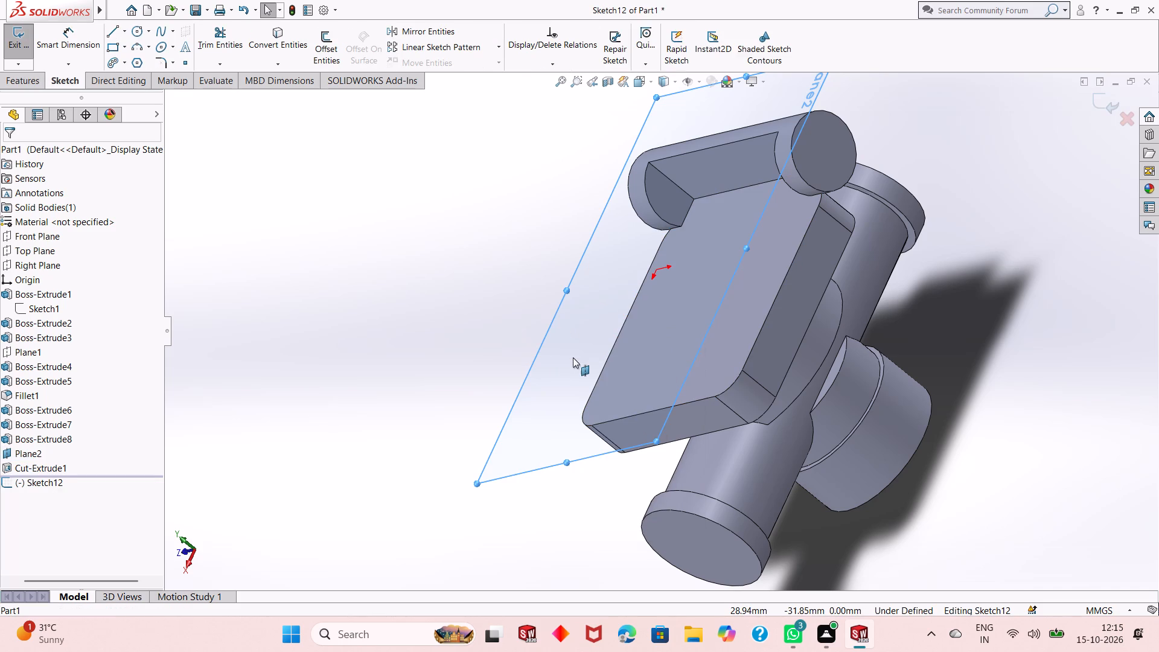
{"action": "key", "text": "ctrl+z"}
Hide the offset plane Plane2.
{"action": "right_click", "coordinate": [570, 353]}
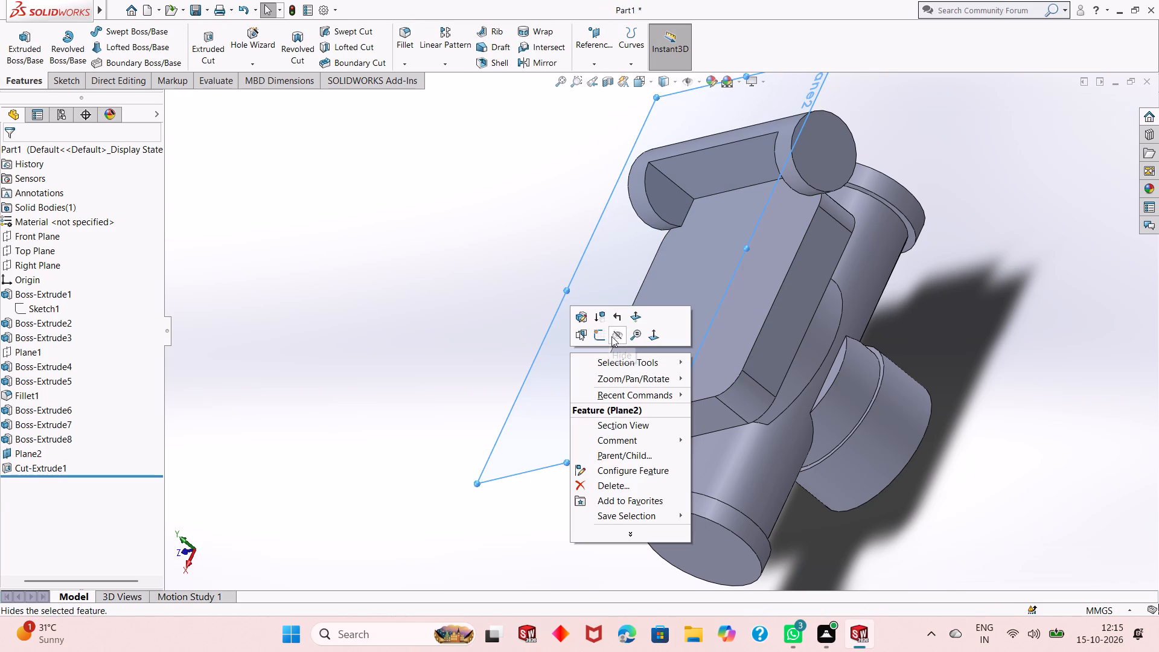
{"action": "left_click", "coordinate": [616, 336]}
Open a new sketch on the flat end face of the notched side cylinder and view it face-on.
{"action": "middle_click_drag", "start_coordinate": [741, 368], "coordinate": [706, 403]}
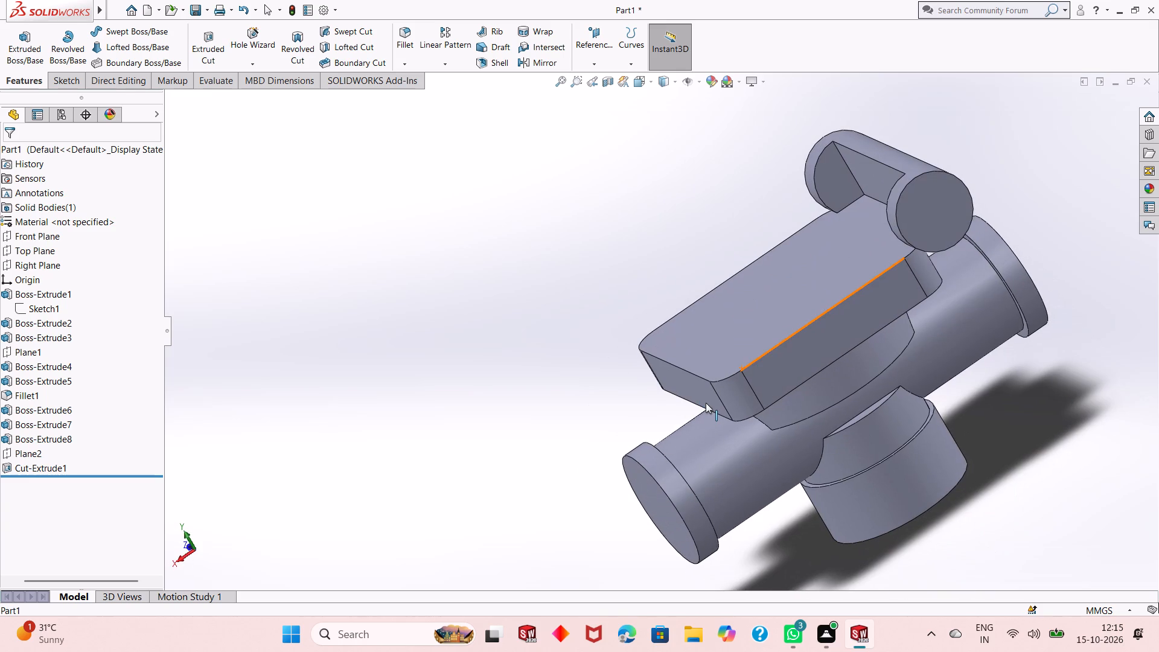
{"action": "left_click", "coordinate": [913, 204]}
{"action": "left_click", "coordinate": [975, 170]}
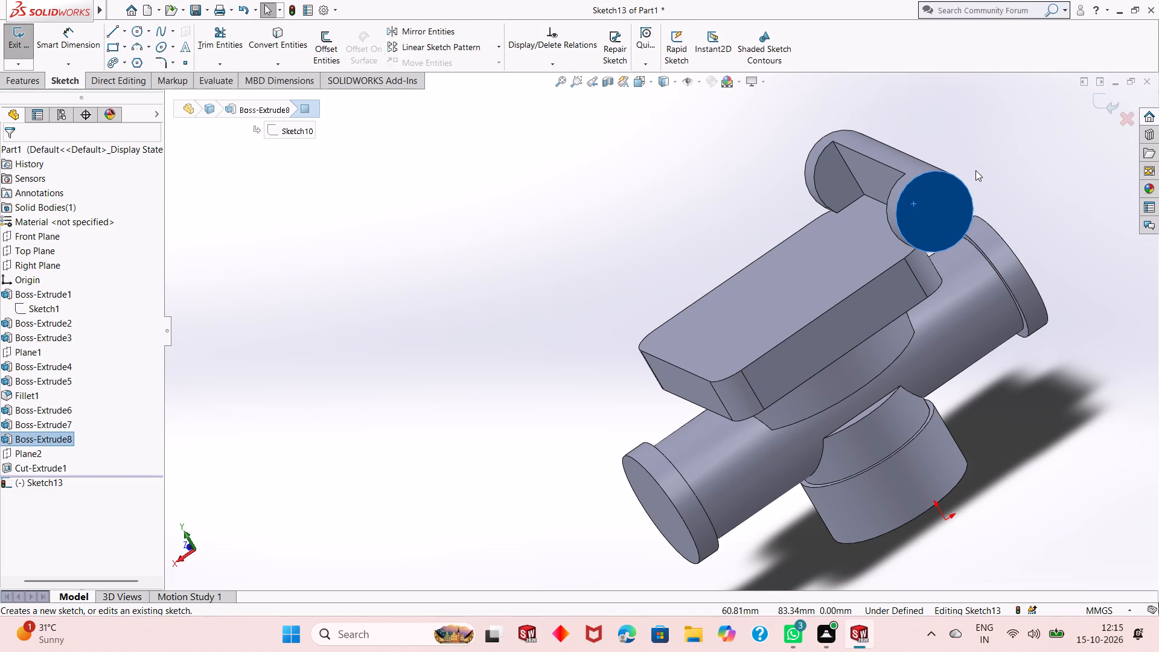
{"action": "key", "text": "ctrl+8"}
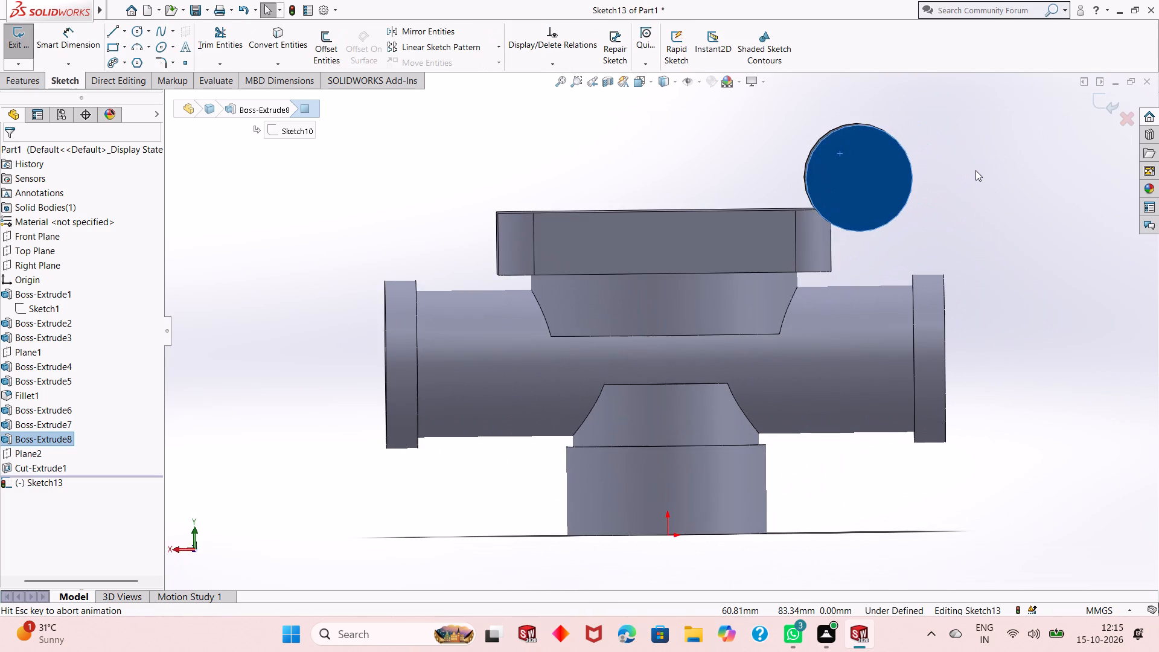
{"action": "key", "text": "Escape"}
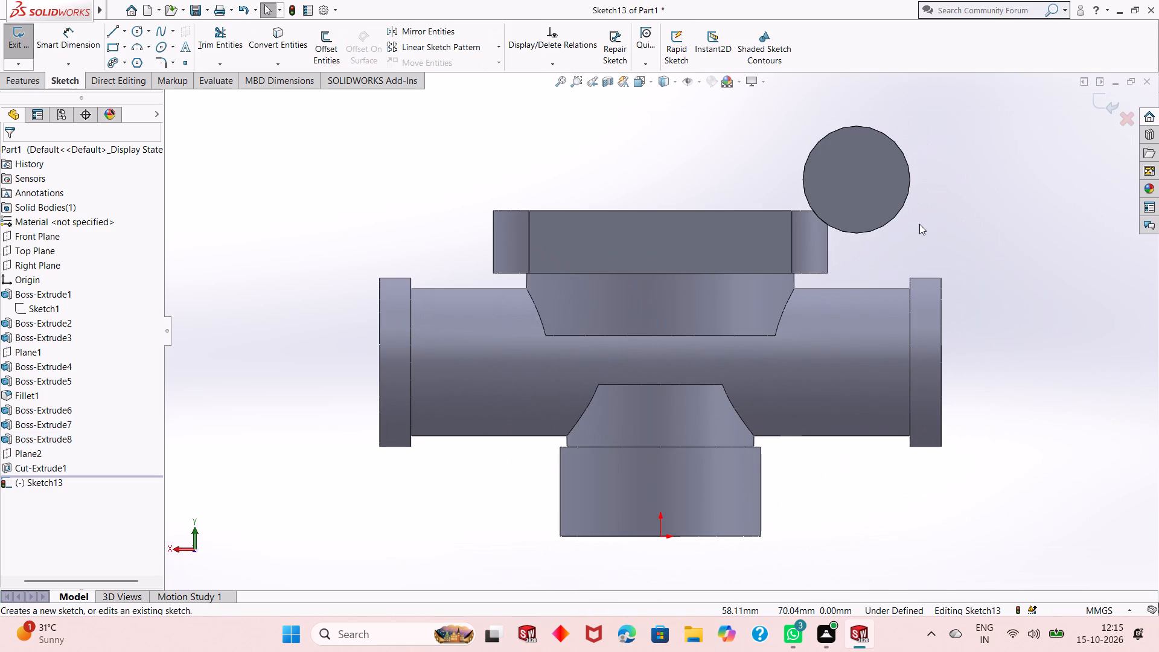
{"action": "scroll", "coordinate": [794, 368], "scroll_direction": "up", "scroll_amount": 2}
{"action": "scroll", "coordinate": [808, 181], "scroll_direction": "down", "scroll_amount": 3}
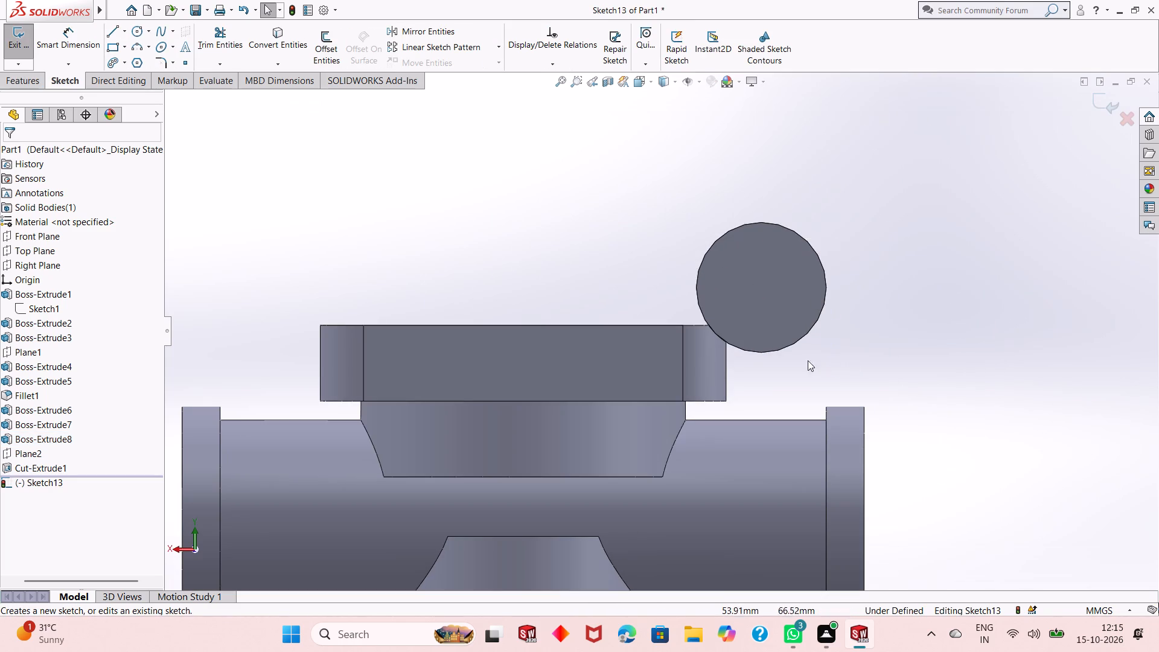
Sketch a circle about 15.4 mm in diameter centred on the side cylinder's end face.
{"action": "left_click", "coordinate": [141, 29]}
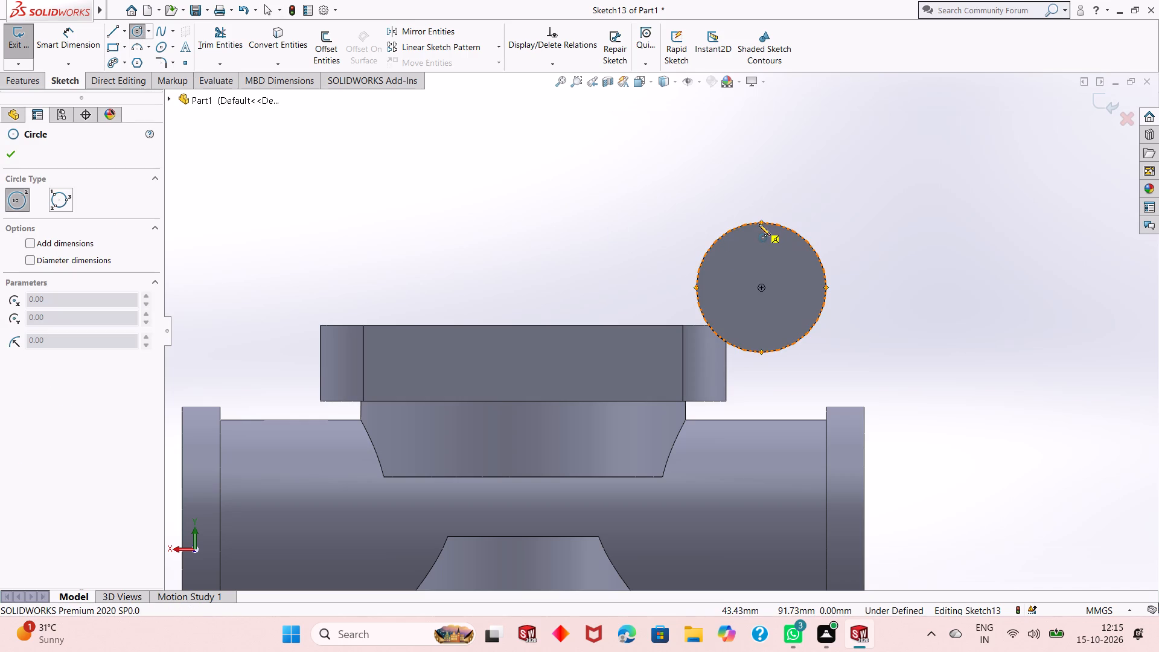
{"action": "left_click", "coordinate": [761, 289]}
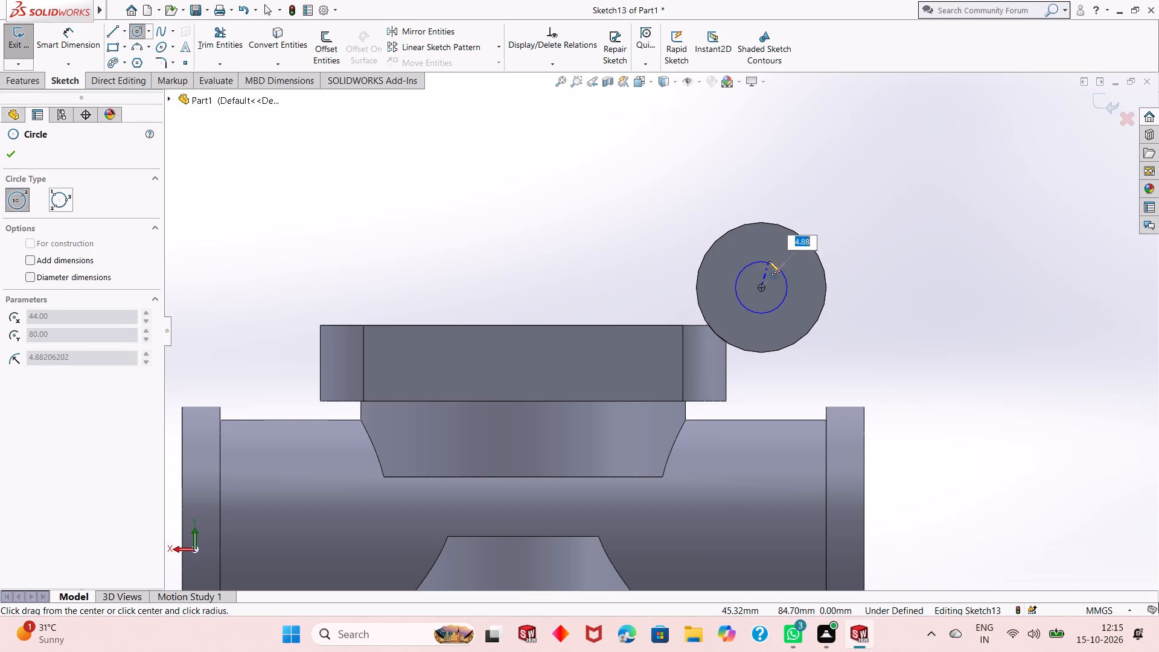
{"action": "left_click", "coordinate": [761, 246]}
{"action": "right_click", "coordinate": [869, 207]}
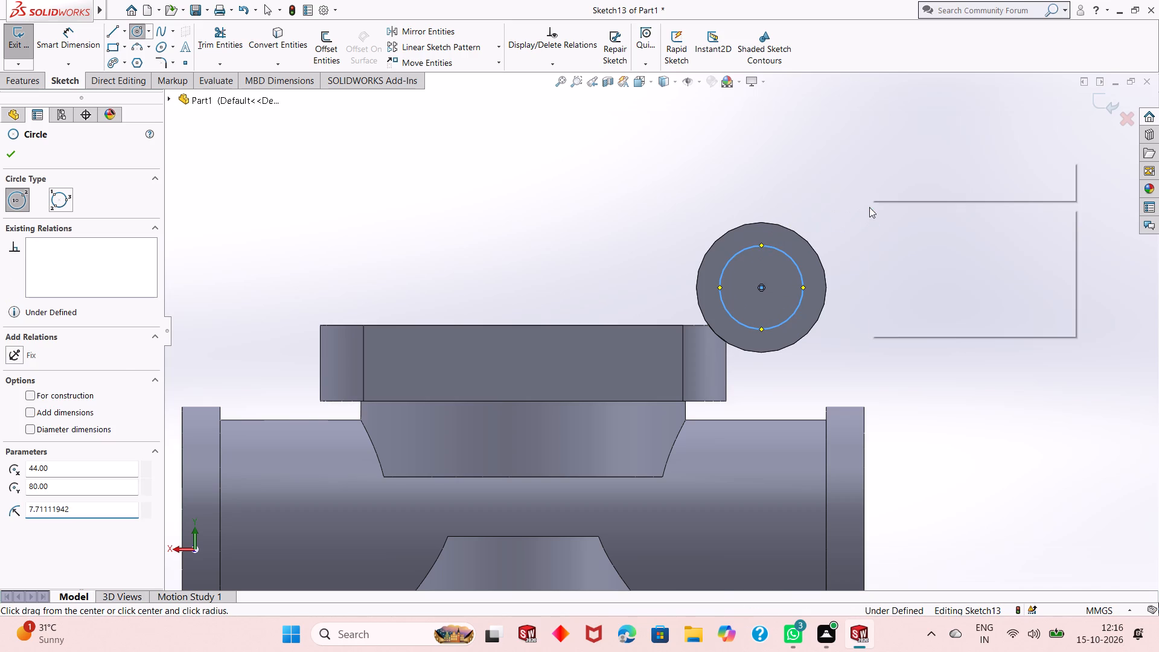
{"action": "left_click", "coordinate": [875, 214]}
Dimension the diameter of the circle on the side cylinder's end face to 15 mm.
{"action": "left_click", "coordinate": [94, 42]}
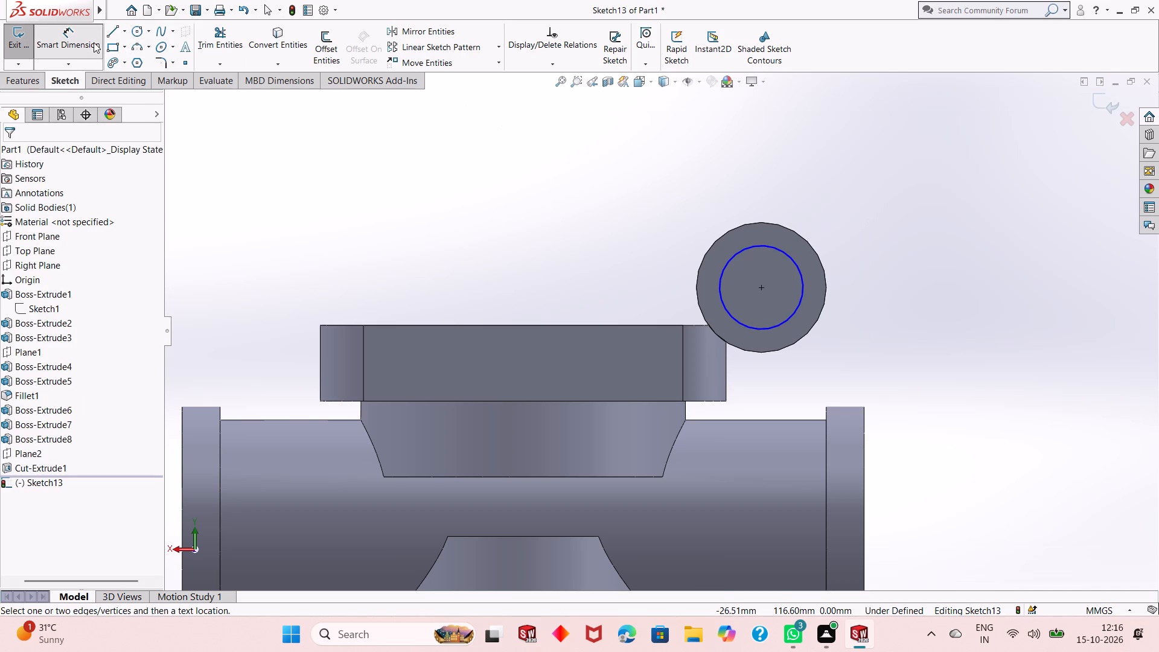
{"action": "left_click", "coordinate": [767, 327]}
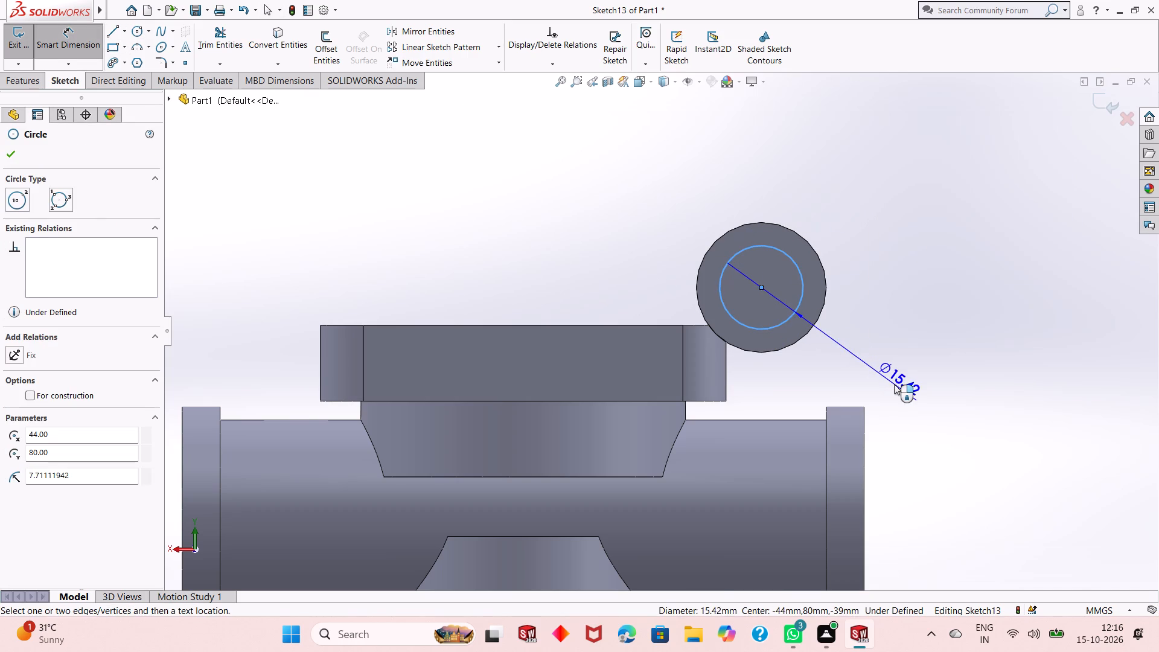
{"action": "left_click", "coordinate": [894, 384]}
{"action": "type", "text": "15"}
{"action": "key", "text": "Return"}
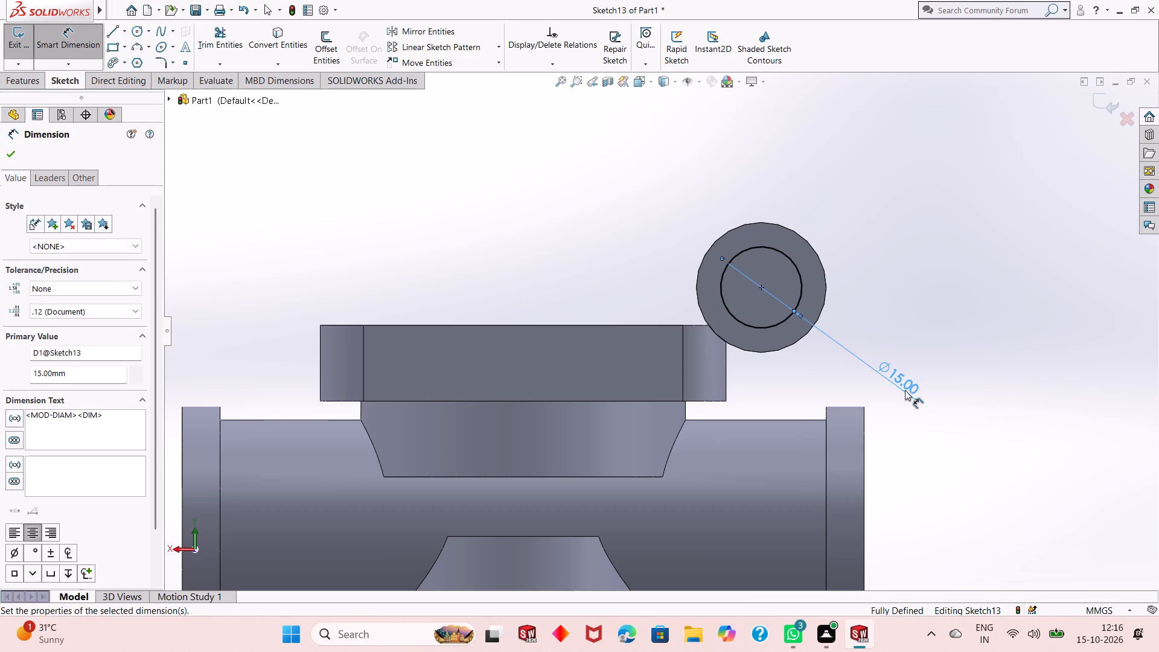
{"action": "right_click", "coordinate": [947, 316]}
{"action": "left_click", "coordinate": [968, 353]}
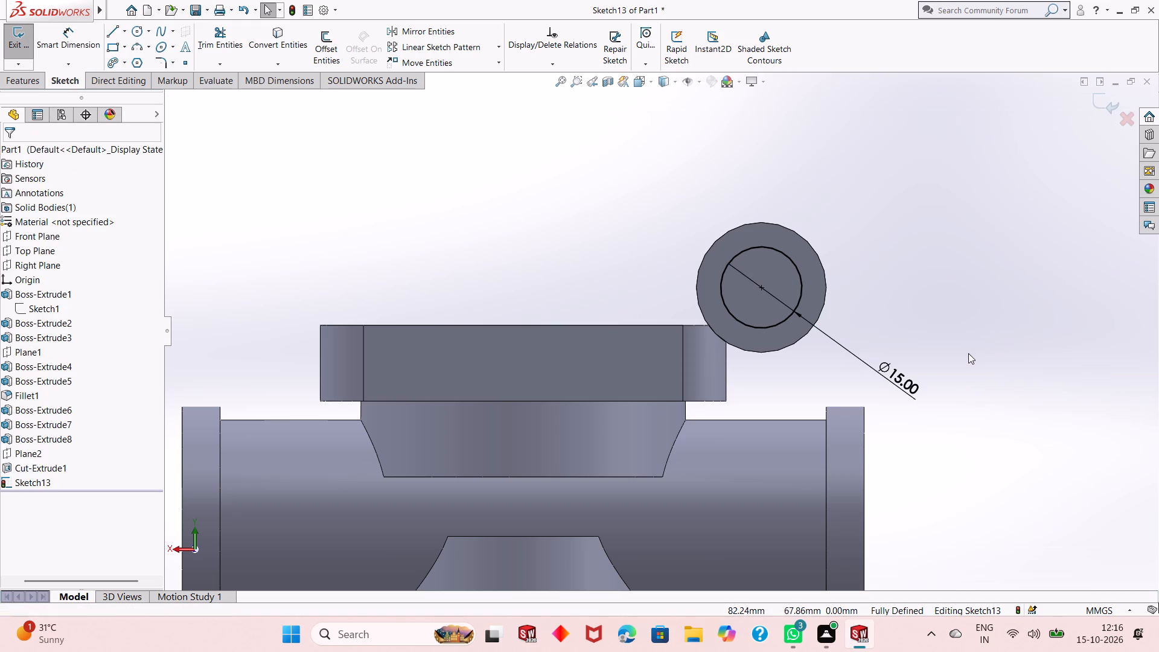
Cut the 15 mm circle through the whole side cylinder with a Through All Extruded Cut.
{"action": "left_click", "coordinate": [7, 80]}
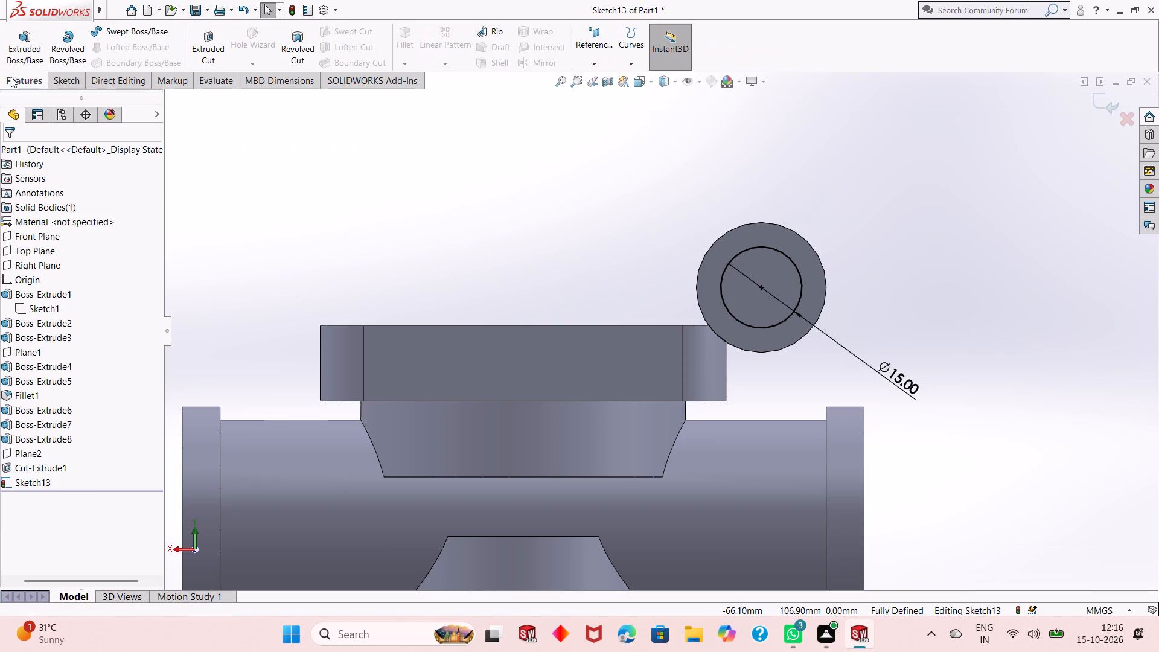
{"action": "left_click", "coordinate": [199, 52]}
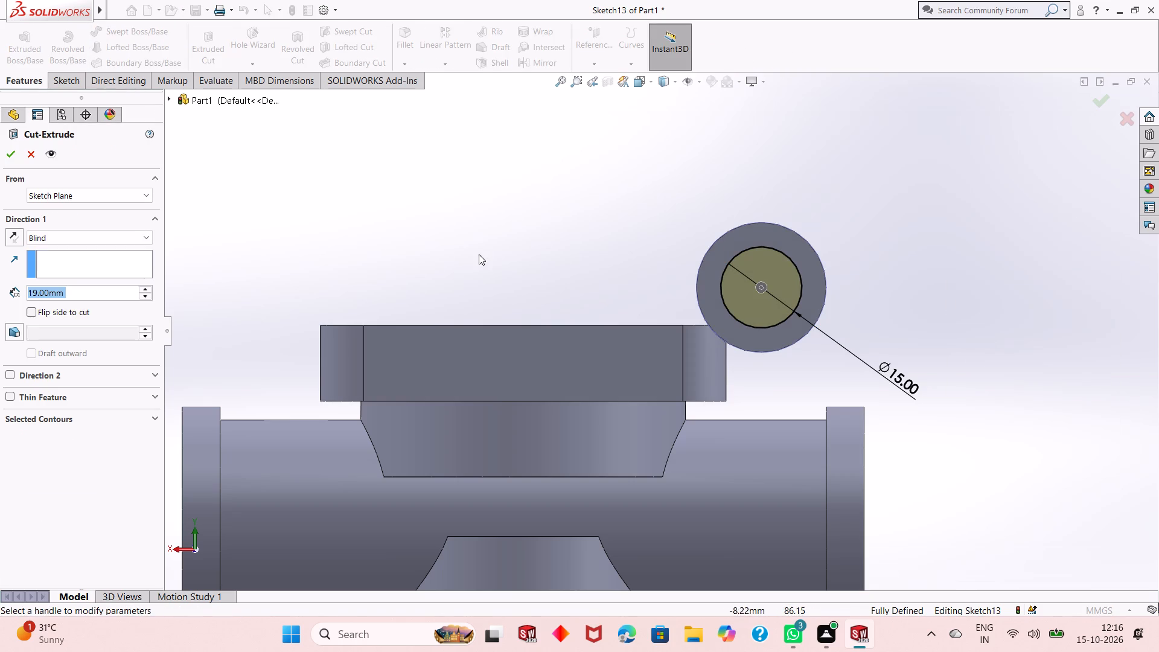
{"action": "left_click", "coordinate": [98, 231]}
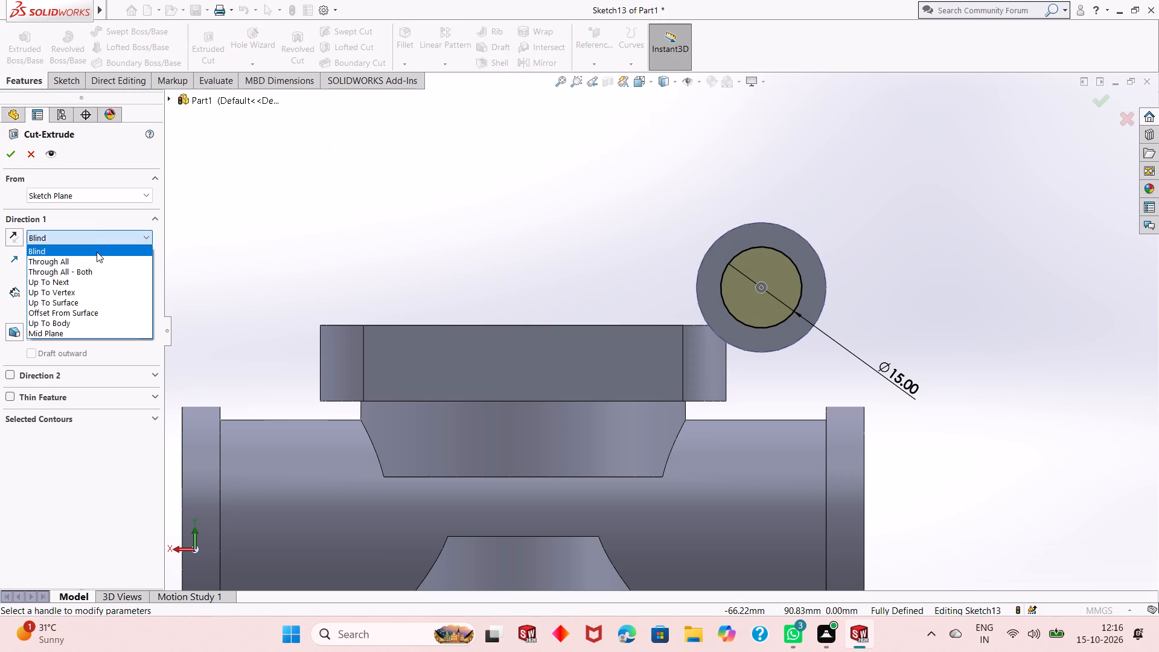
{"action": "left_click", "coordinate": [97, 259]}
{"action": "scroll", "coordinate": [596, 344], "scroll_direction": "up", "scroll_amount": 1}
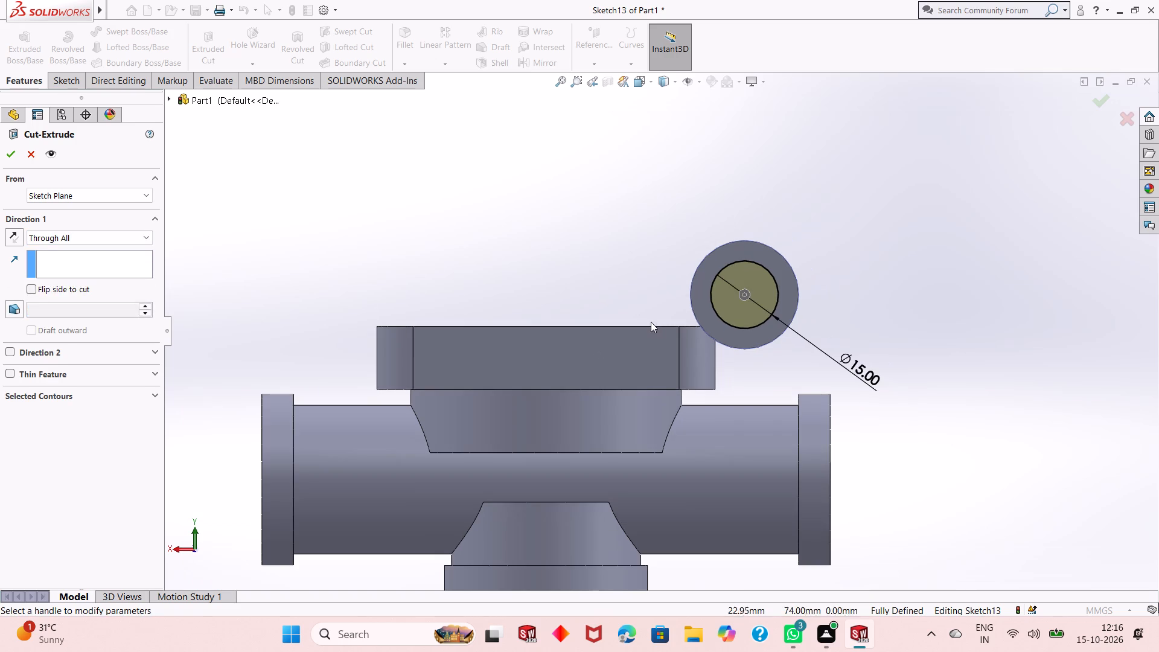
{"action": "middle_click_drag", "start_coordinate": [660, 322], "coordinate": [606, 337]}
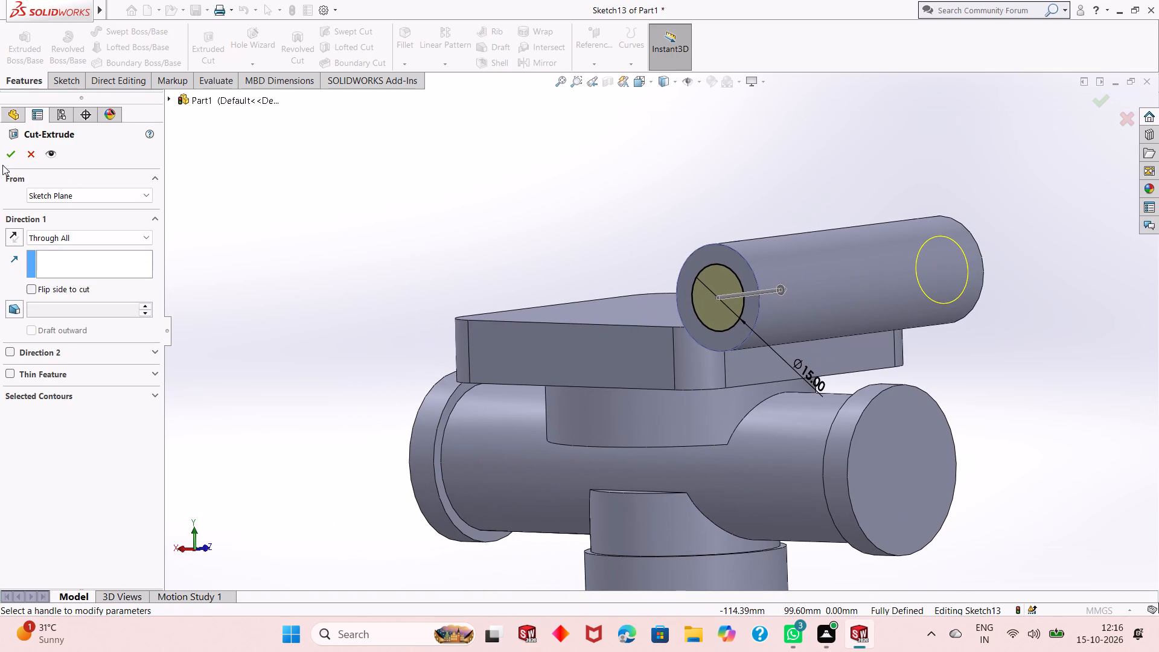
{"action": "left_click", "coordinate": [7, 155]}
Examine the bored side cylinder and the rest of the part from several angles.
{"action": "middle_click_drag", "start_coordinate": [596, 348], "coordinate": [680, 322]}
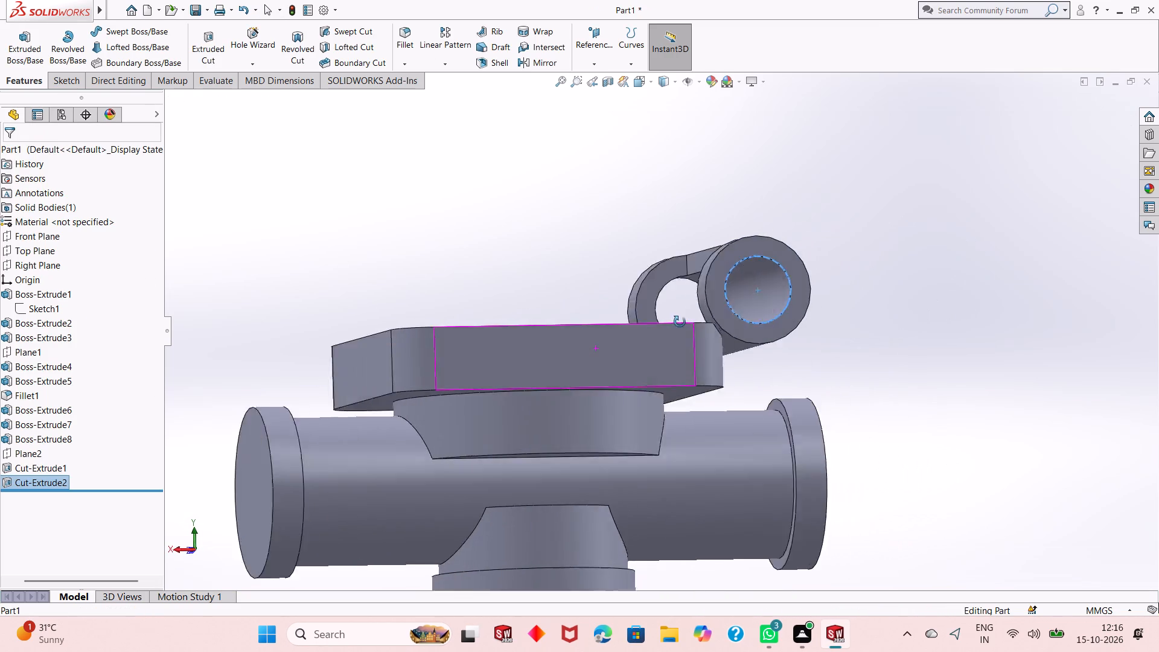
{"action": "middle_click_drag", "start_coordinate": [680, 322], "coordinate": [709, 352]}
{"action": "left_click", "coordinate": [746, 351]}
{"action": "scroll", "coordinate": [690, 338], "scroll_direction": "up", "scroll_amount": 2}
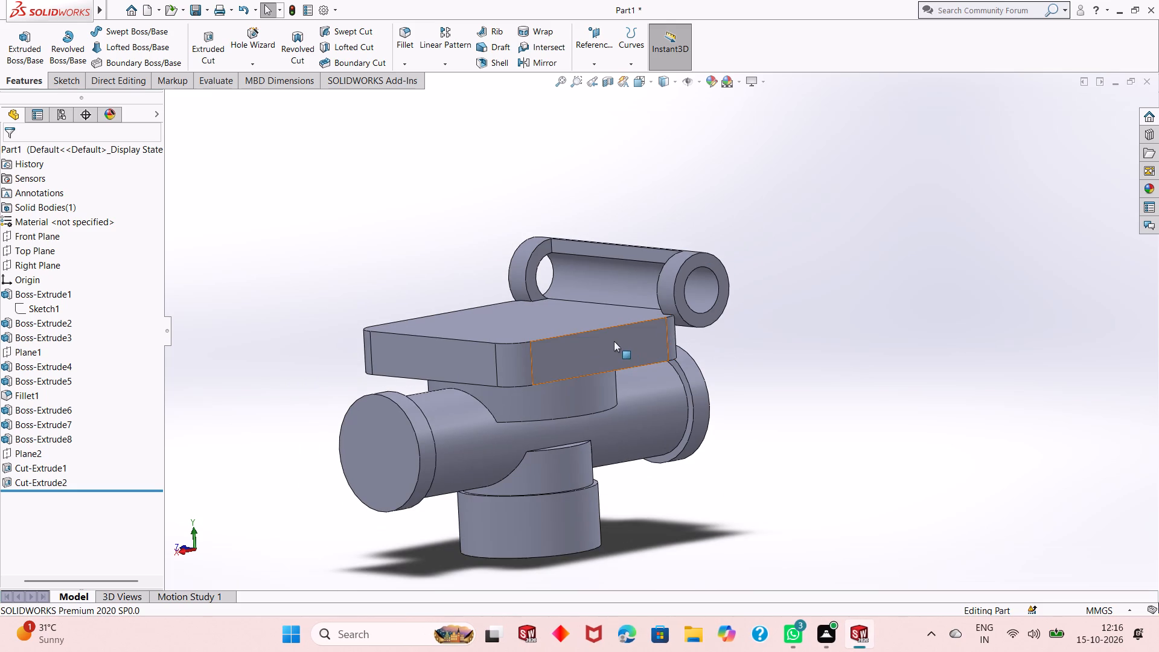
{"action": "middle_click_drag", "start_coordinate": [613, 340], "coordinate": [640, 358]}
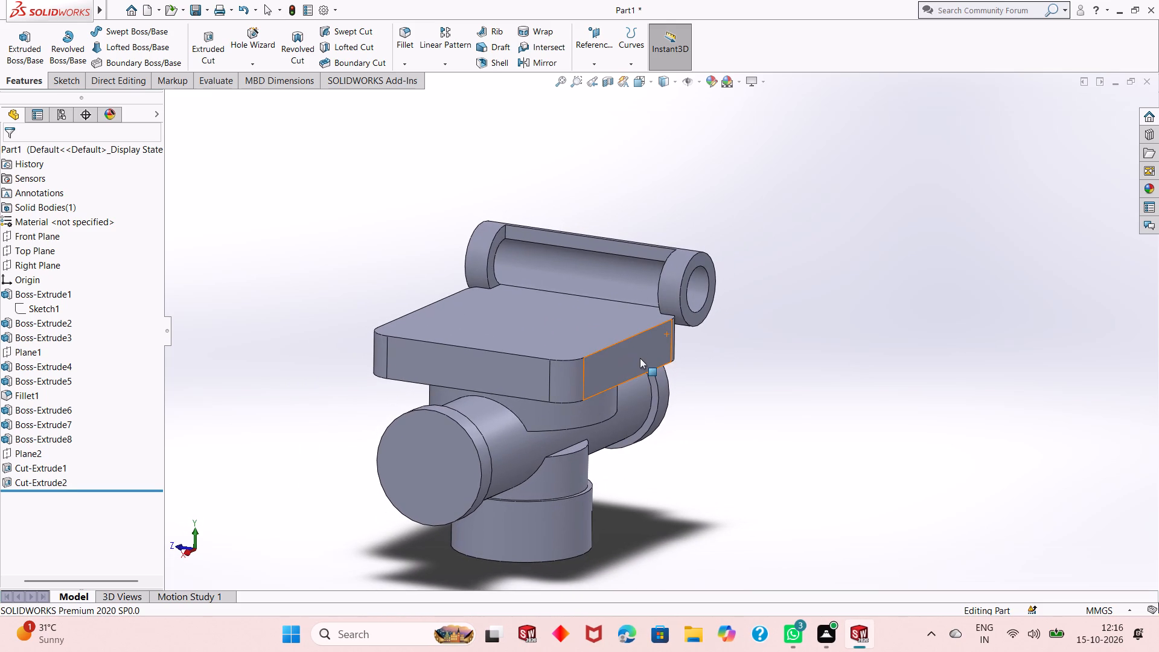
{"action": "scroll", "coordinate": [554, 269], "scroll_direction": "down", "scroll_amount": 1}
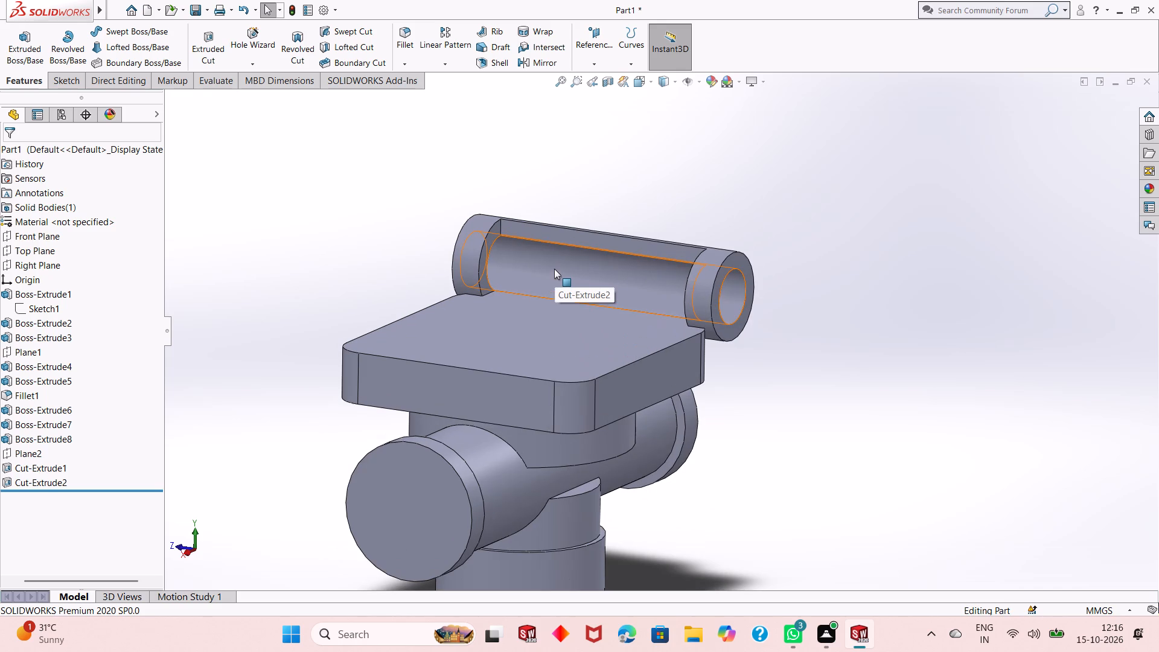
{"action": "scroll", "coordinate": [757, 399], "scroll_direction": "up", "scroll_amount": 2}
{"action": "middle_click_drag", "start_coordinate": [757, 399], "coordinate": [711, 438]}
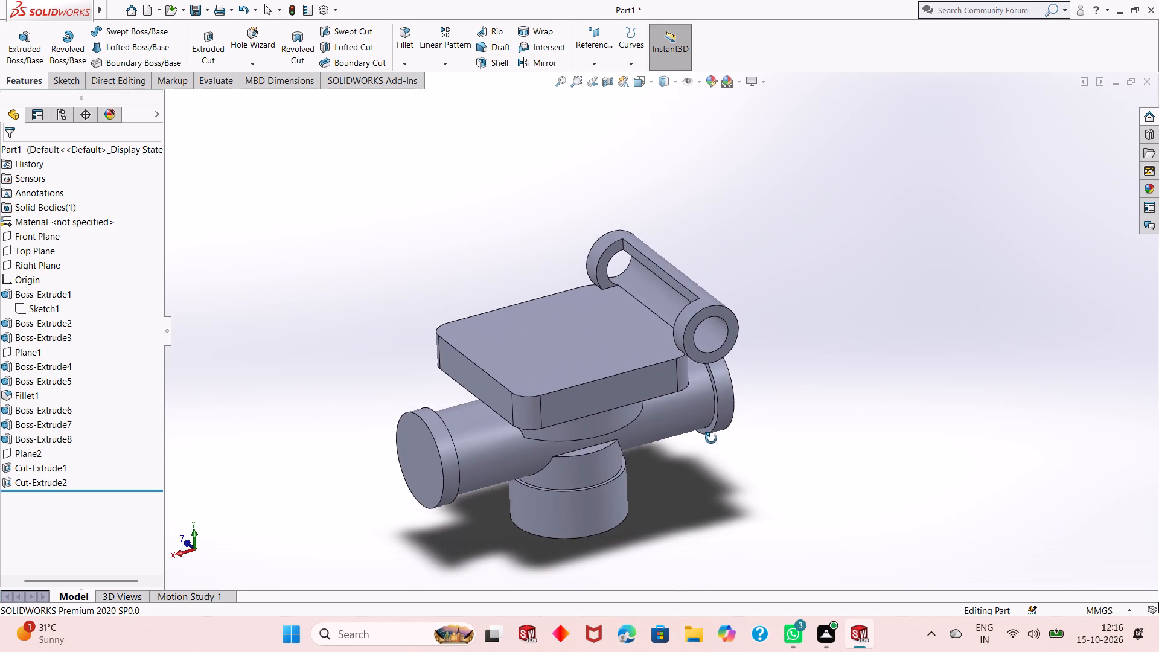
{"action": "middle_click_drag", "start_coordinate": [711, 438], "coordinate": [712, 443]}
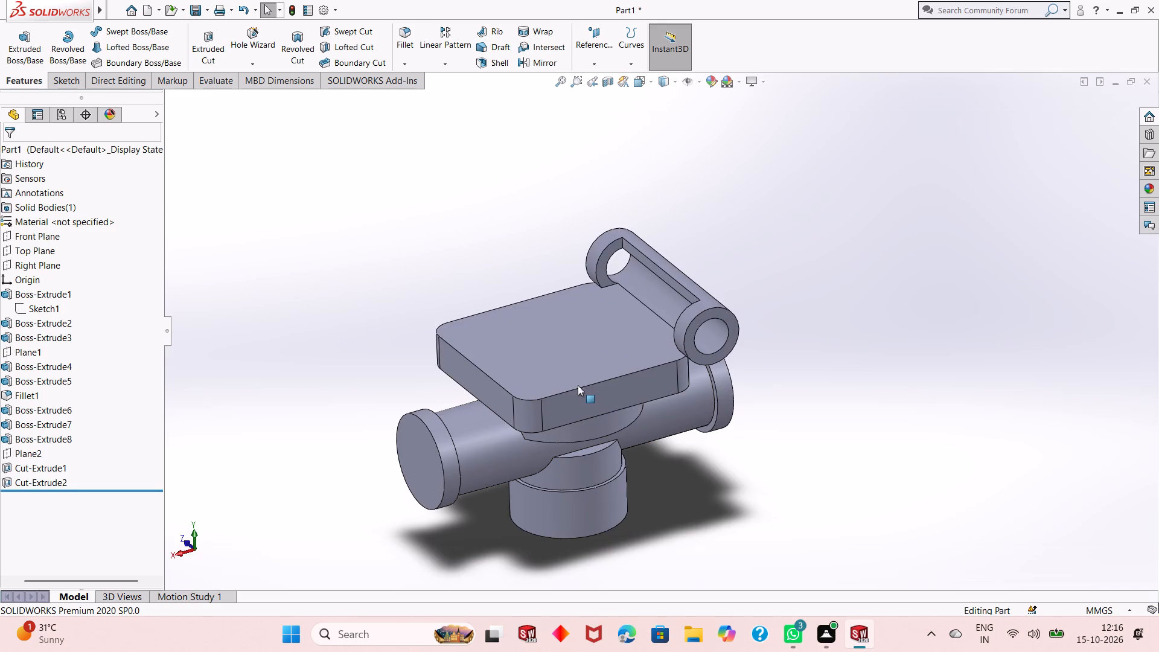
{"action": "scroll", "coordinate": [575, 385], "scroll_direction": "down", "scroll_amount": 1}
{"action": "scroll", "coordinate": [575, 385], "scroll_direction": "up", "scroll_amount": 1}
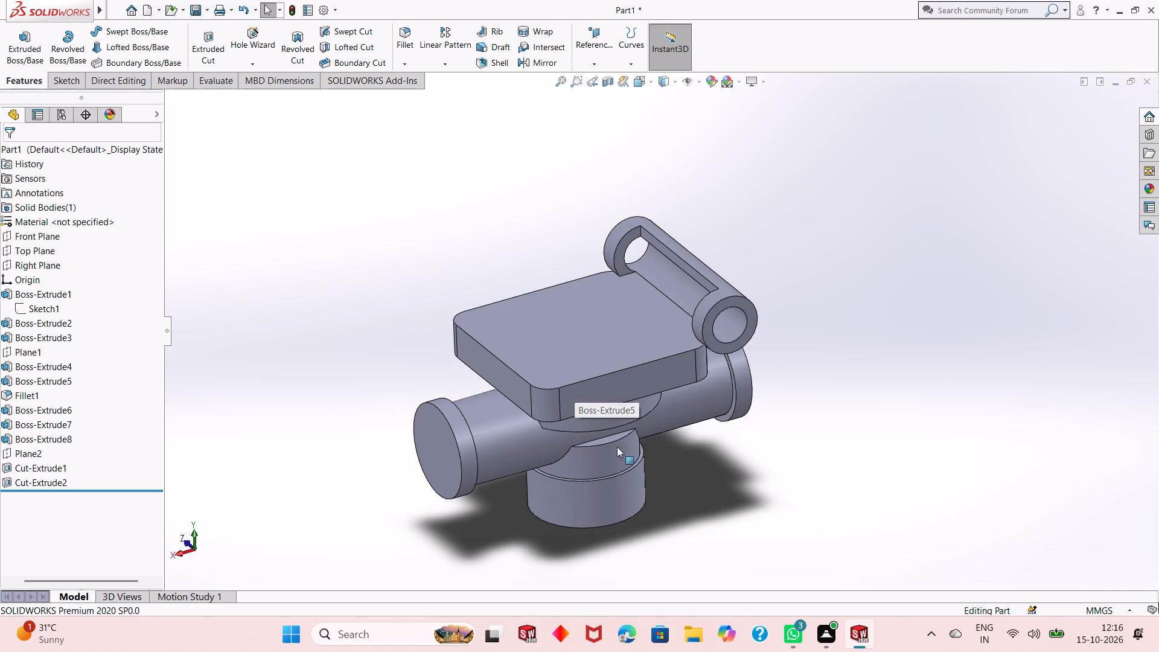
{"action": "middle_click_drag", "start_coordinate": [696, 468], "coordinate": [692, 434]}
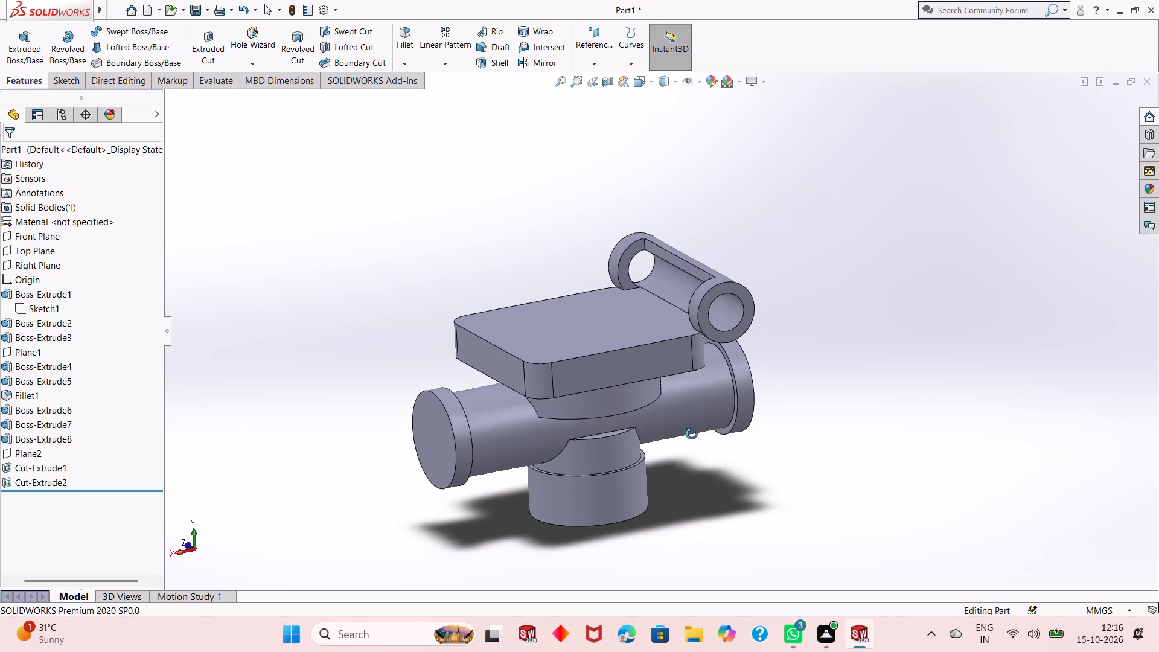
{"action": "middle_click_drag", "start_coordinate": [692, 434], "coordinate": [690, 417]}
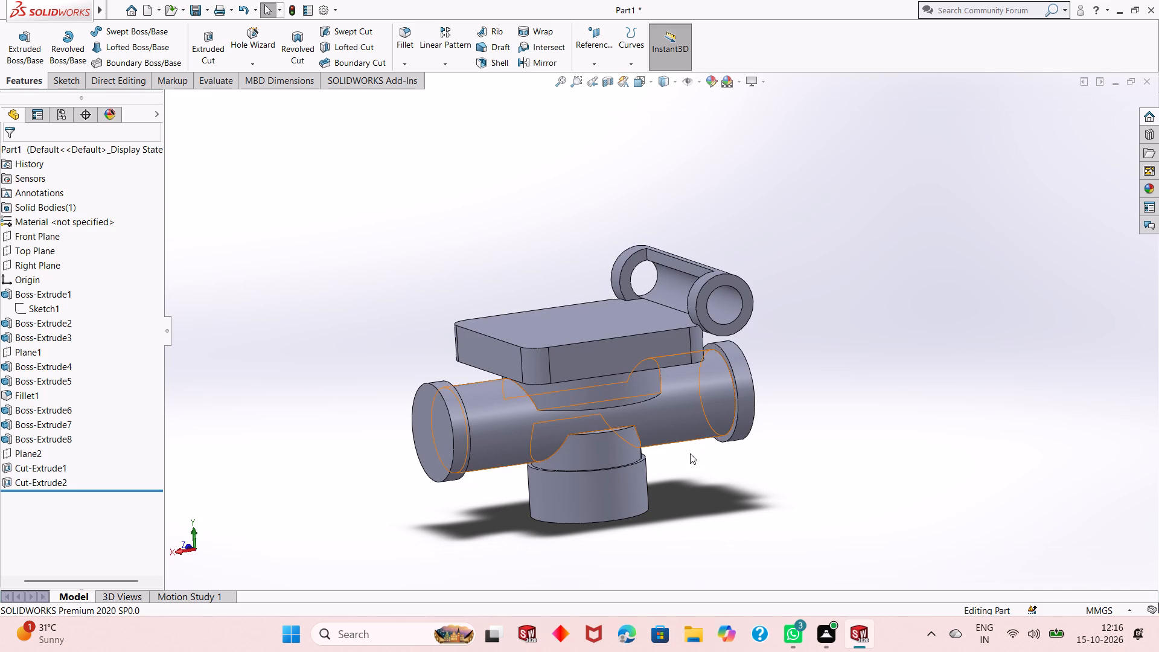
{"action": "scroll", "coordinate": [660, 481], "scroll_direction": "up", "scroll_amount": 2}
{"action": "middle_click_drag", "start_coordinate": [660, 478], "coordinate": [648, 458]}
{"action": "scroll", "coordinate": [654, 453], "scroll_direction": "up", "scroll_amount": 1}
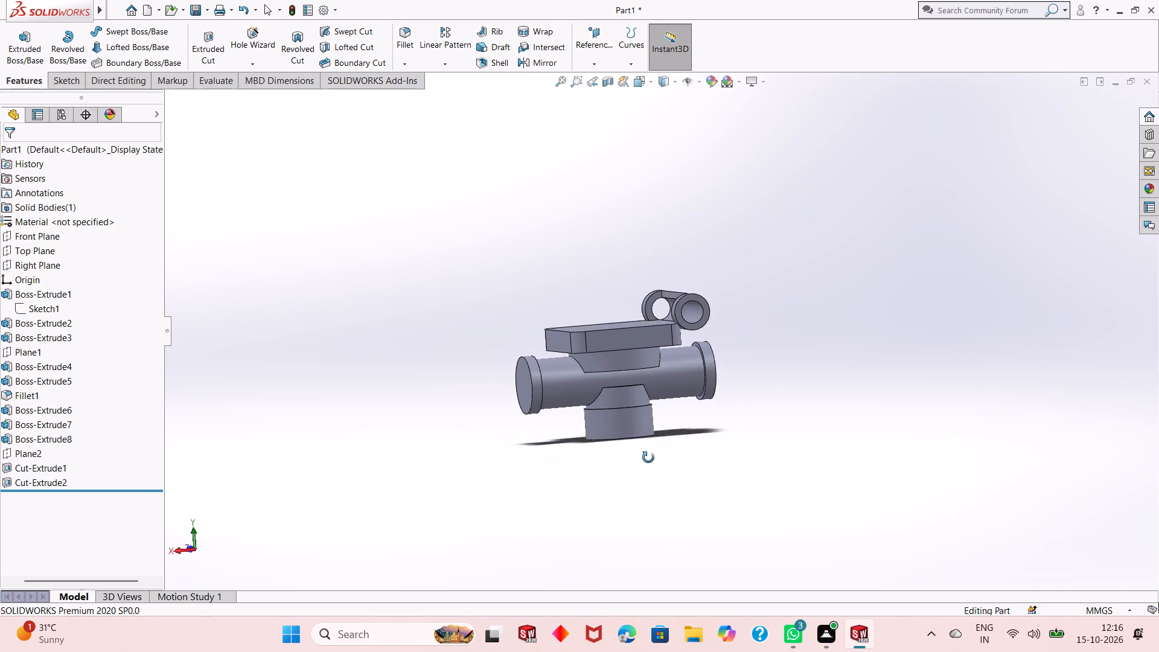
{"action": "middle_click_drag", "start_coordinate": [648, 458], "coordinate": [631, 455]}
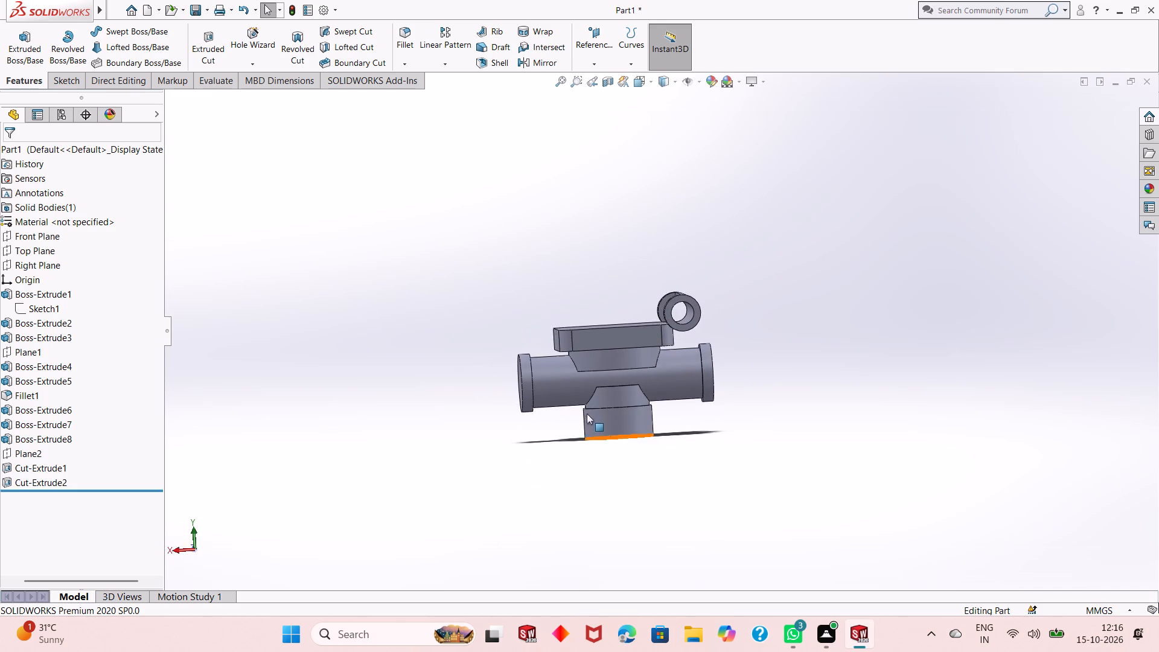
{"action": "scroll", "coordinate": [585, 412], "scroll_direction": "down", "scroll_amount": 2}
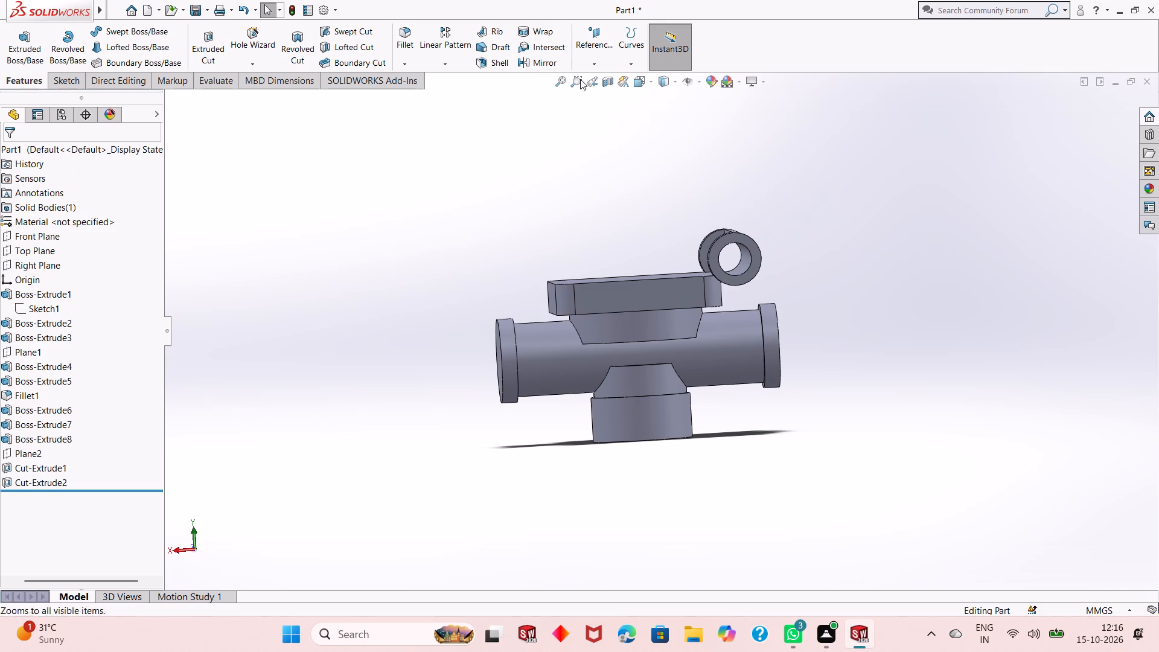
Open a new sketch on the Front Plane and view it face-on.
{"action": "left_click", "coordinate": [48, 241]}
{"action": "left_click", "coordinate": [66, 223]}
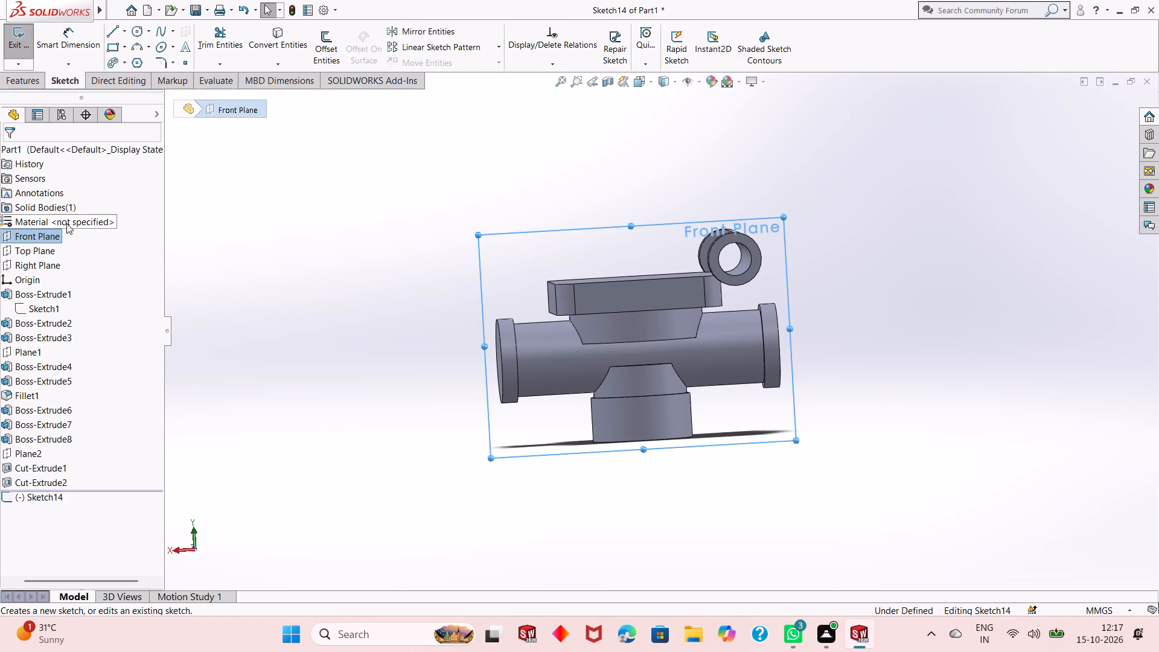
{"action": "middle_click_drag", "start_coordinate": [382, 363], "coordinate": [432, 374]}
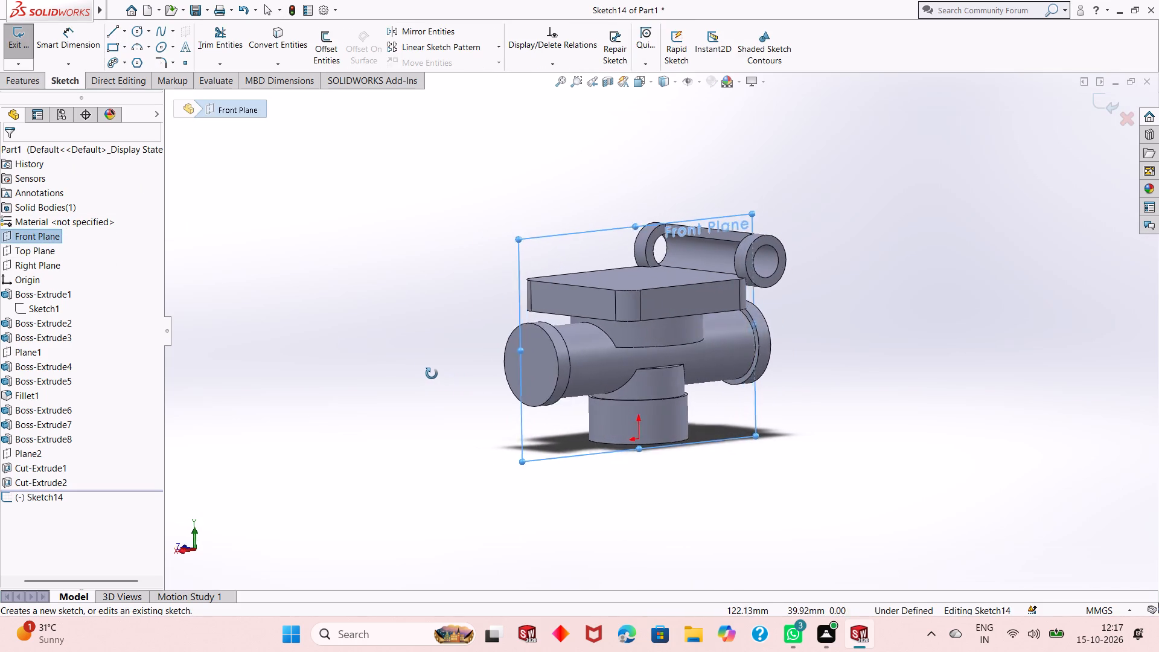
{"action": "middle_click_drag", "start_coordinate": [432, 374], "coordinate": [368, 365]}
{"action": "right_click", "coordinate": [482, 258]}
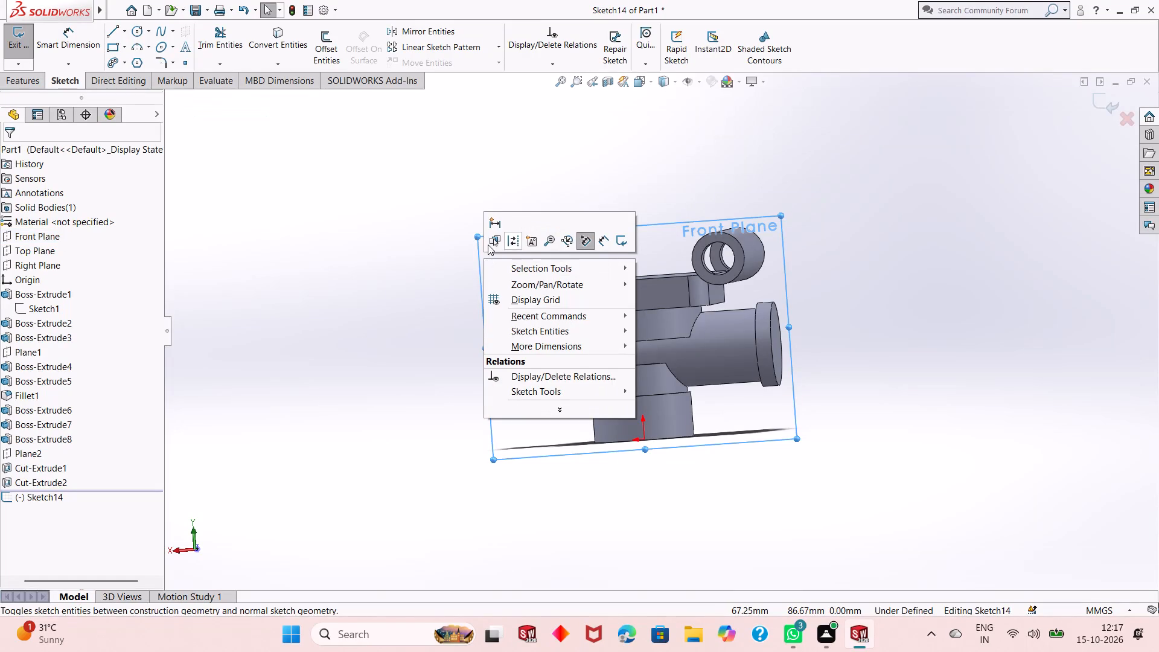
{"action": "key", "text": "Escape"}
{"action": "key", "text": "ctrl+8"}
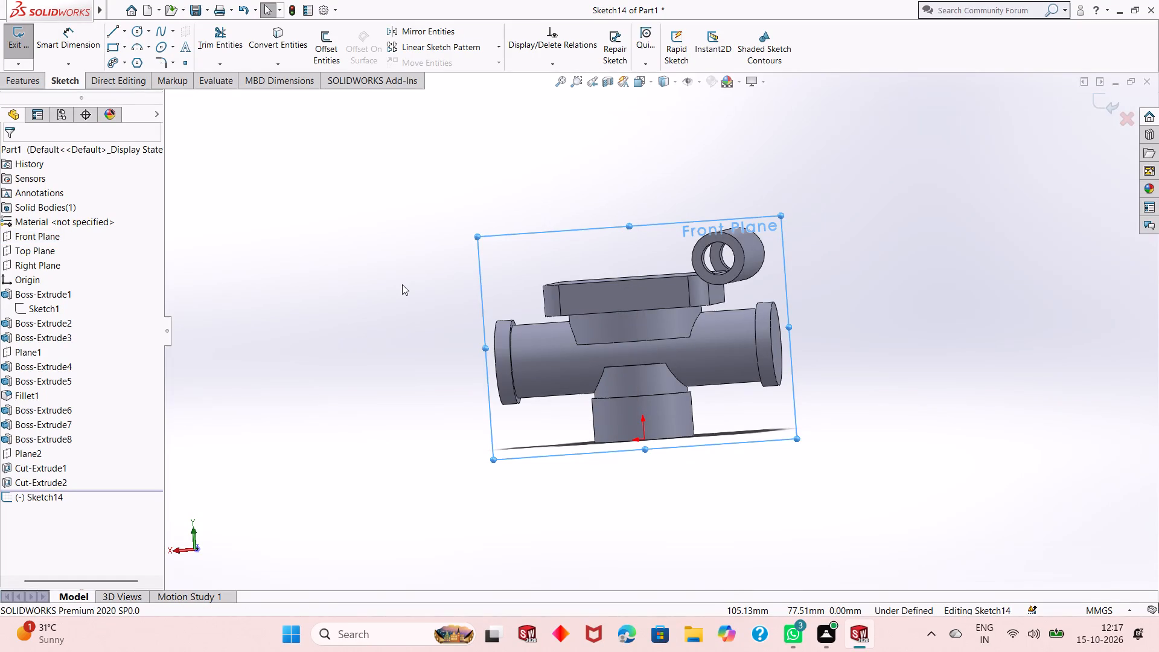
{"action": "key", "text": "ctrl+8"}
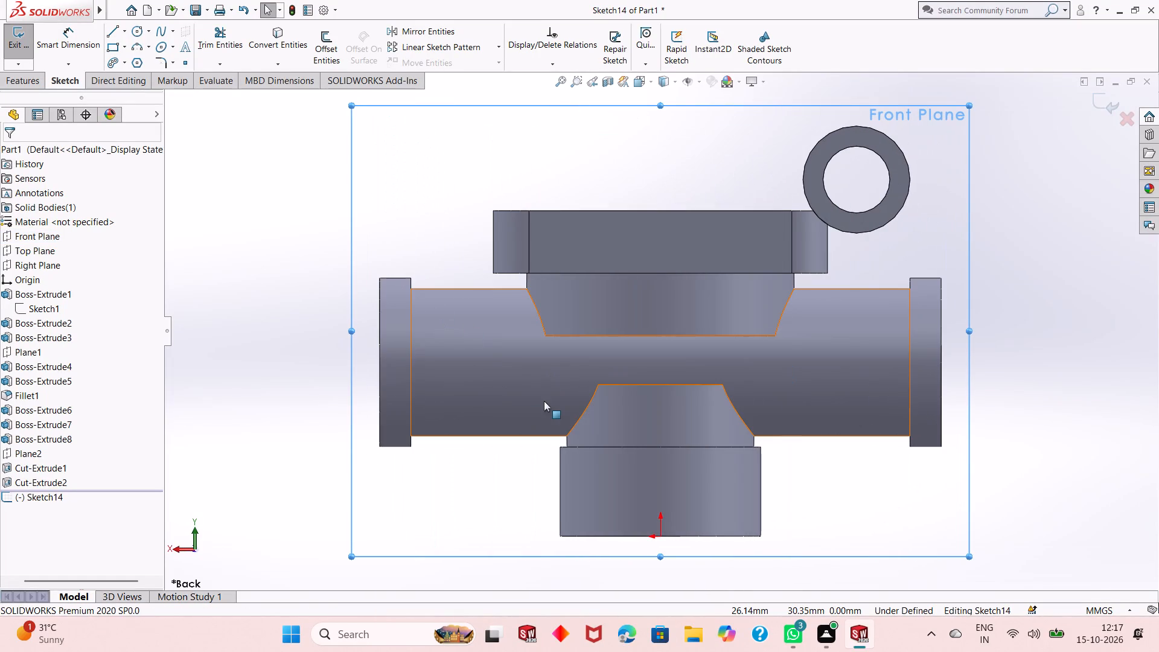
{"action": "scroll", "coordinate": [624, 426], "scroll_direction": "up", "scroll_amount": 2}
{"action": "scroll", "coordinate": [733, 436], "scroll_direction": "up", "scroll_amount": 1}
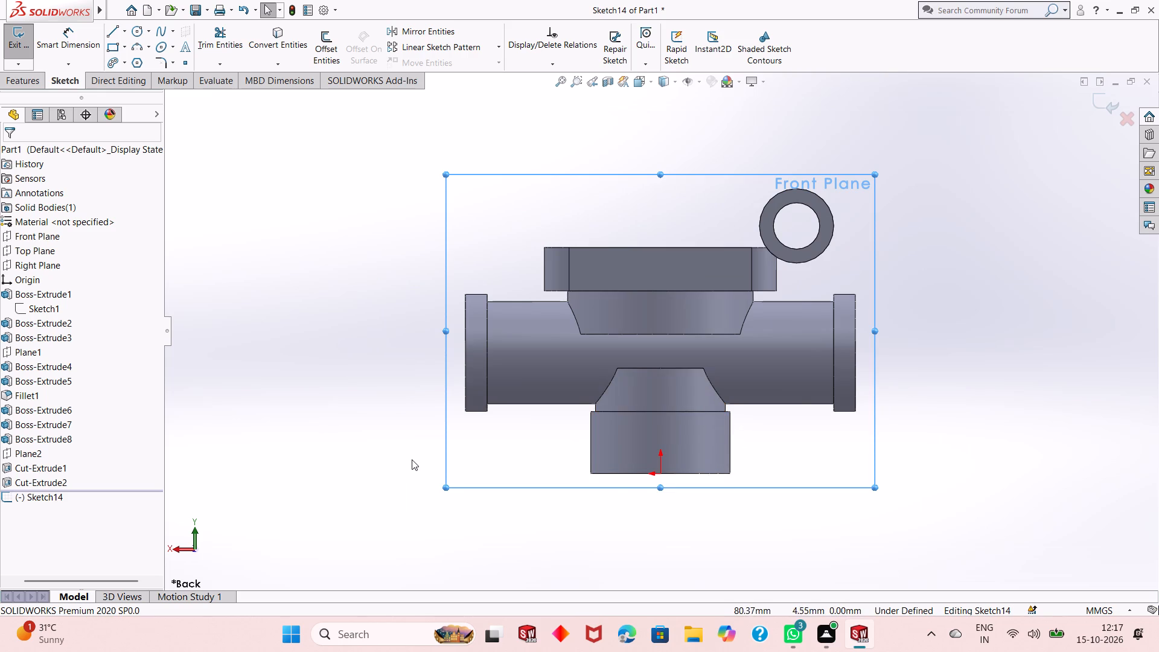
{"action": "scroll", "coordinate": [412, 459], "scroll_direction": "up", "scroll_amount": 1}
{"action": "scroll", "coordinate": [411, 456], "scroll_direction": "down", "scroll_amount": 1}
{"action": "key", "text": "Escape"}
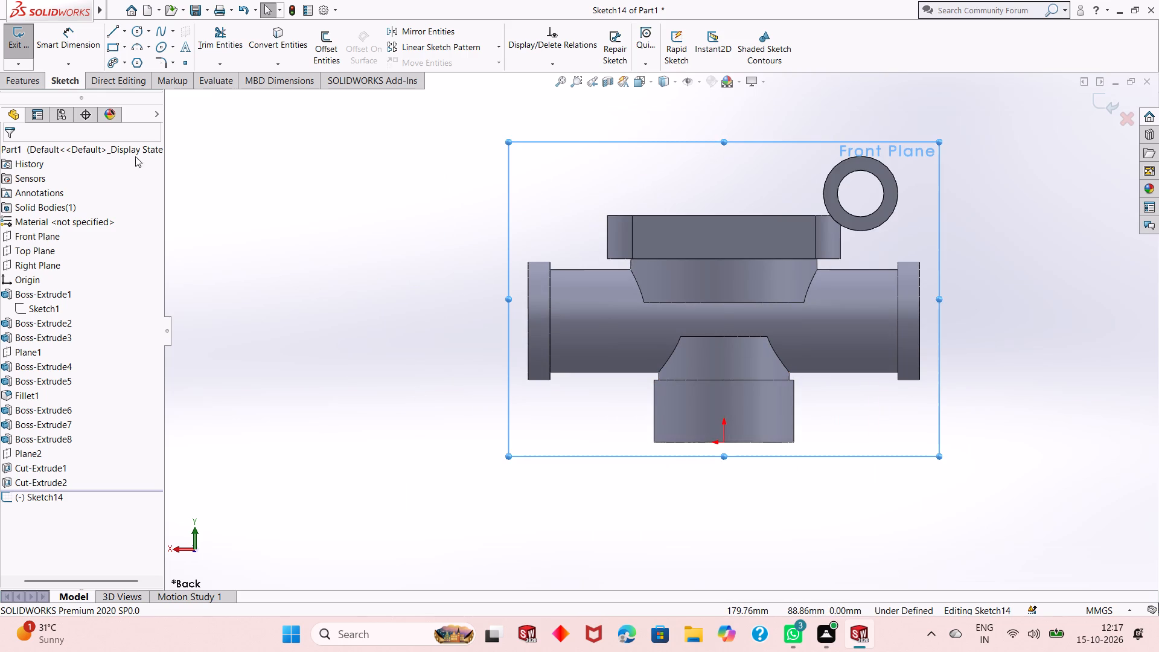
Sketch a construction centerline about 41.3 mm long, sloping down and outward from the upper corner of the wider base cylinder.
{"action": "left_click", "coordinate": [122, 31]}
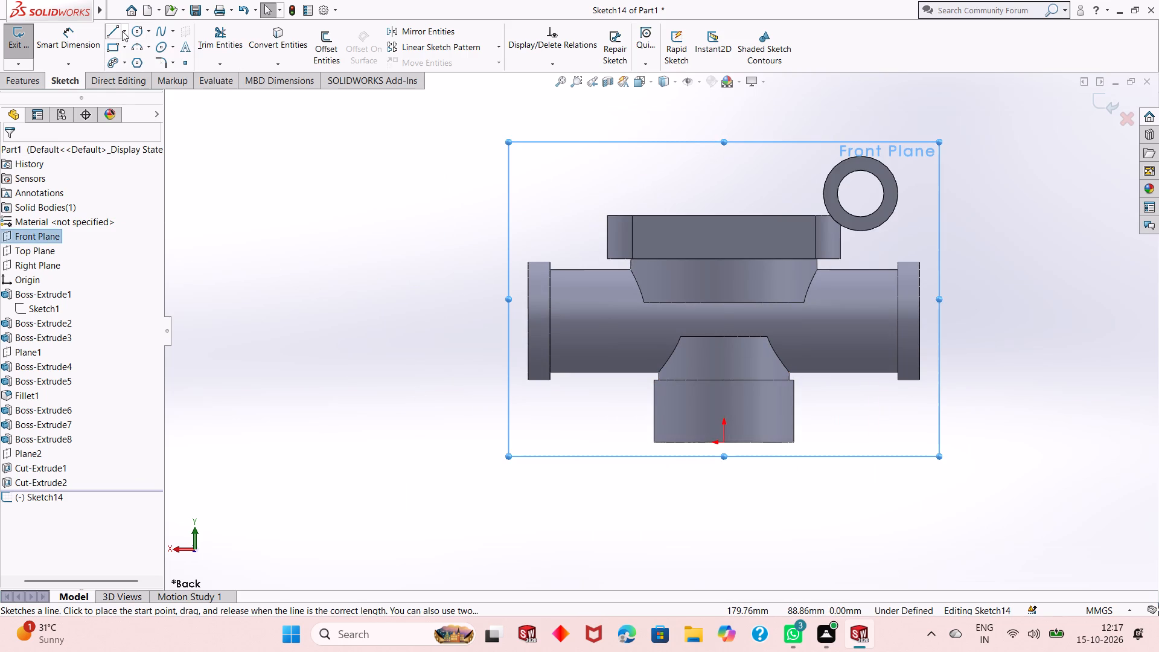
{"action": "left_click", "coordinate": [120, 60]}
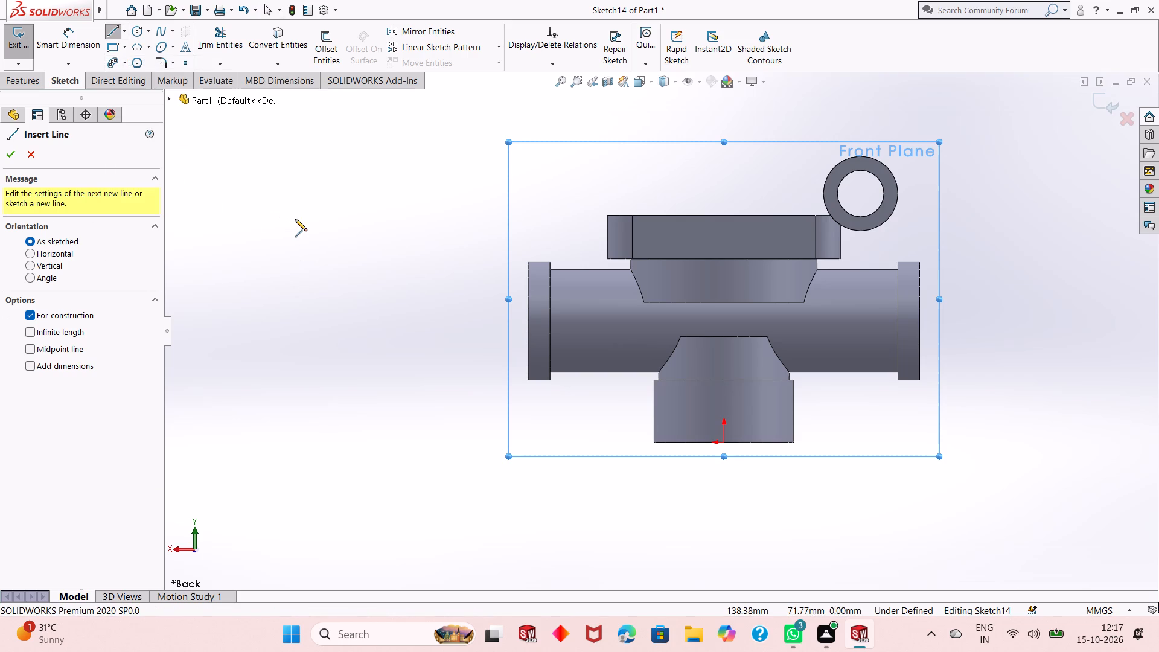
{"action": "left_click", "coordinate": [655, 379]}
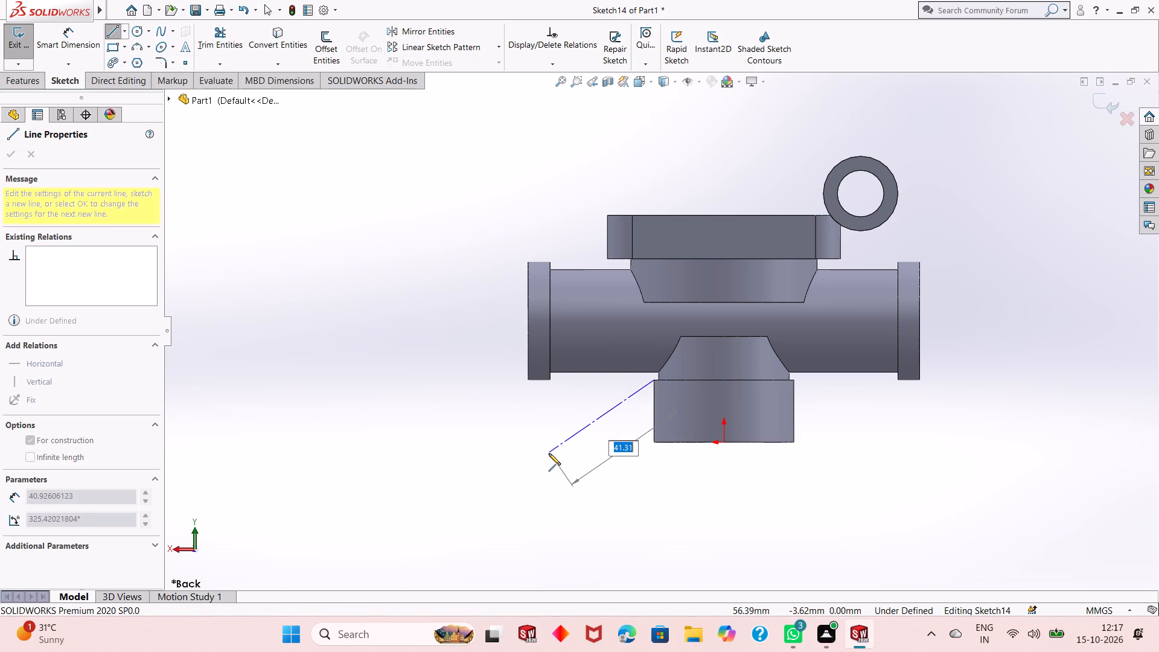
{"action": "left_click", "coordinate": [549, 453]}
{"action": "right_click", "coordinate": [549, 453]}
{"action": "left_click", "coordinate": [560, 461]}
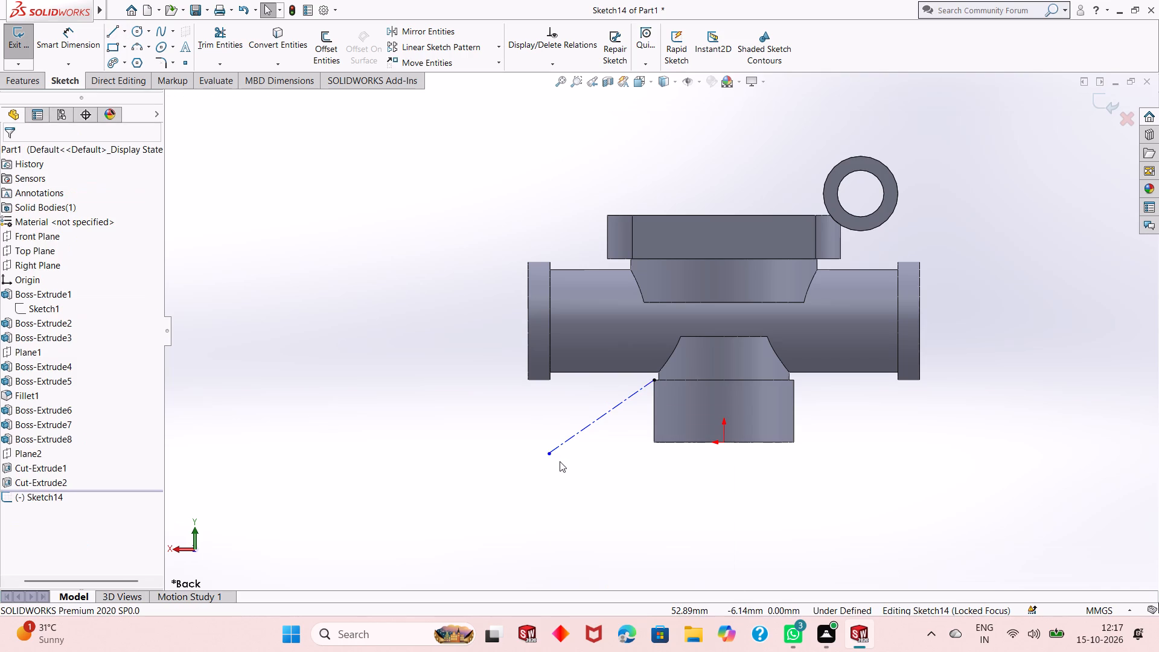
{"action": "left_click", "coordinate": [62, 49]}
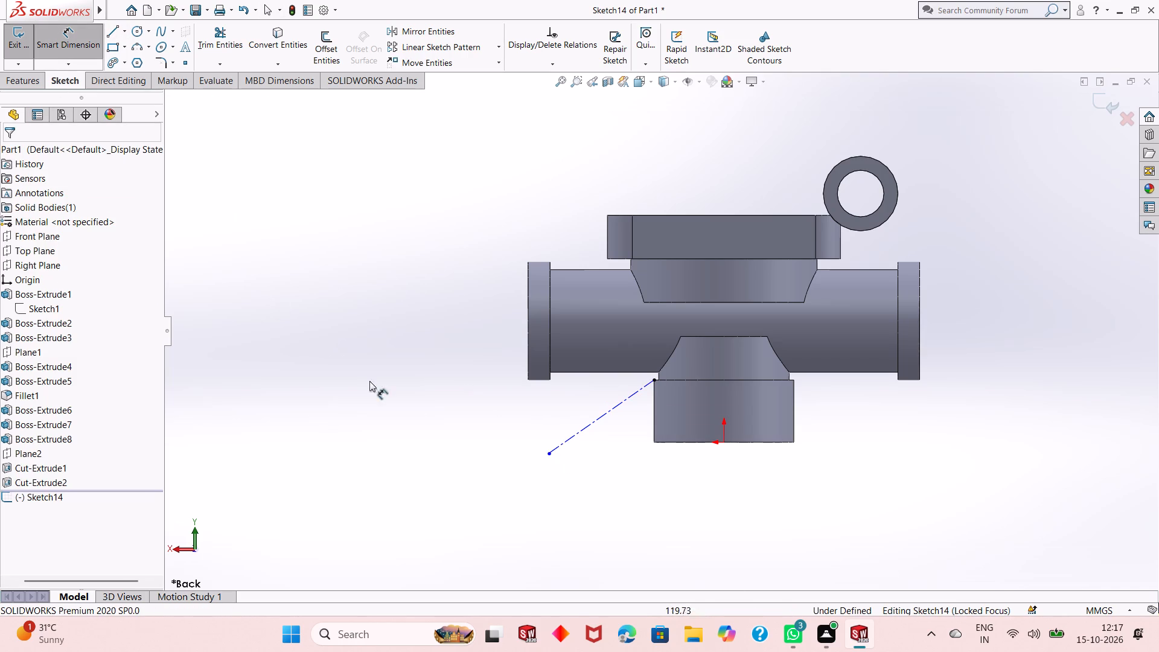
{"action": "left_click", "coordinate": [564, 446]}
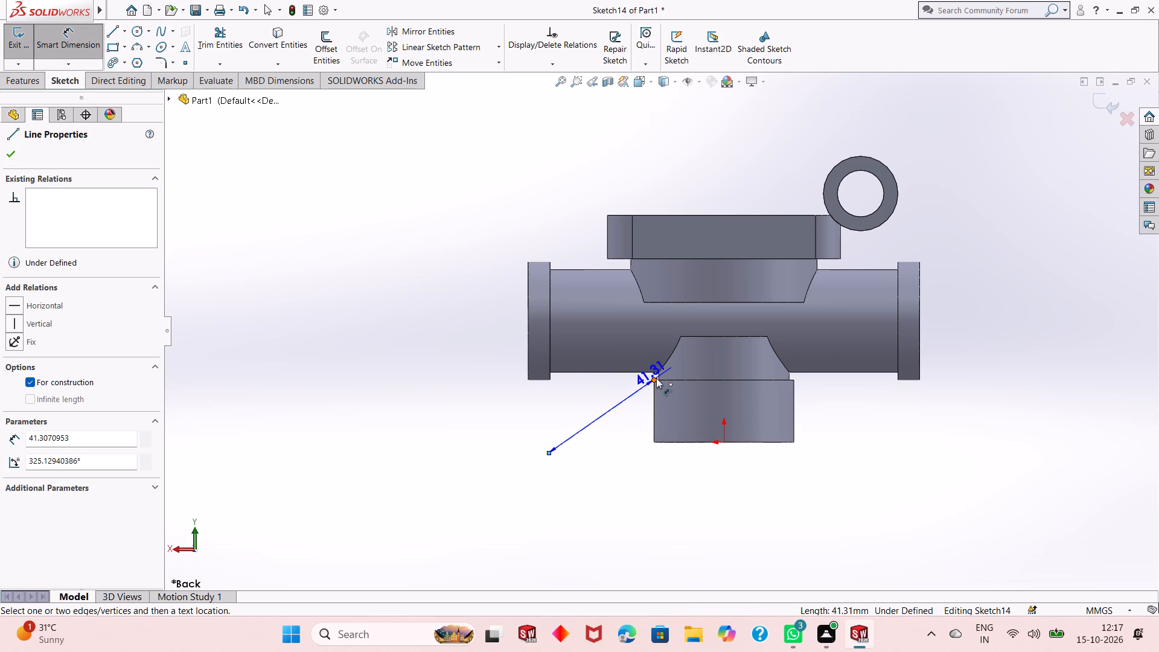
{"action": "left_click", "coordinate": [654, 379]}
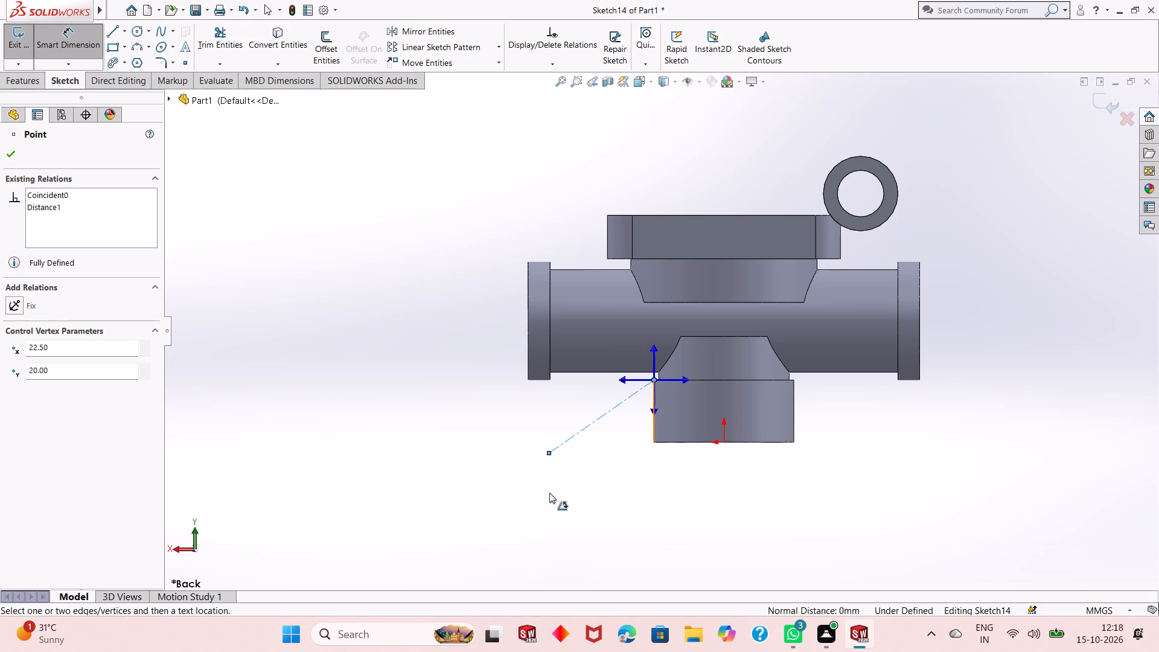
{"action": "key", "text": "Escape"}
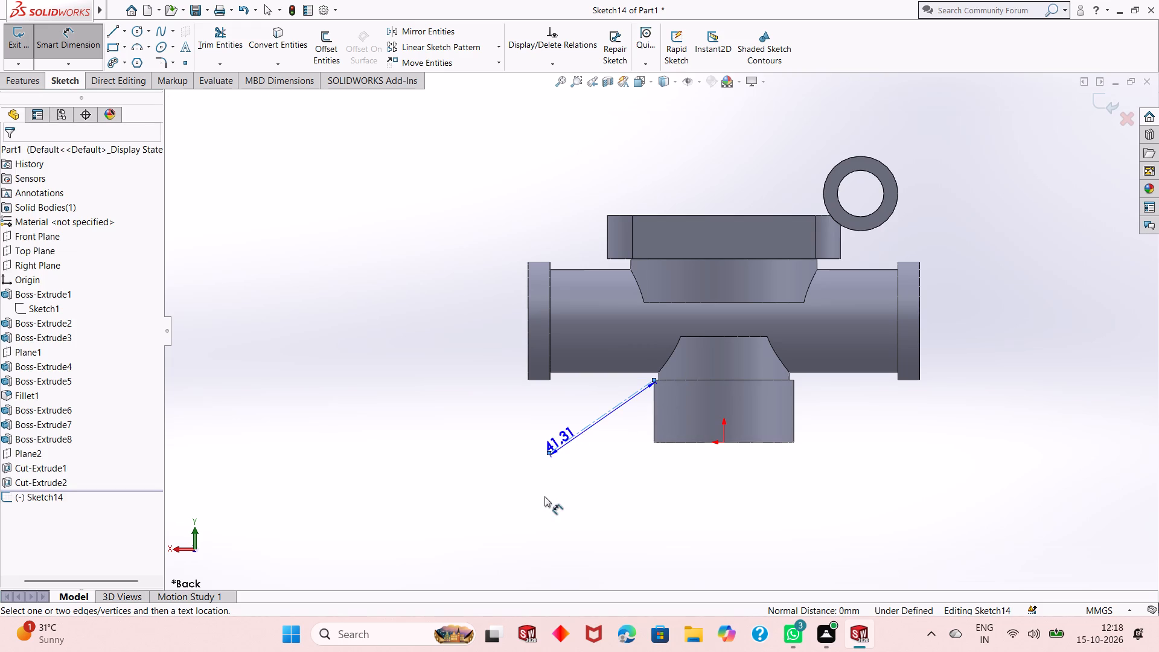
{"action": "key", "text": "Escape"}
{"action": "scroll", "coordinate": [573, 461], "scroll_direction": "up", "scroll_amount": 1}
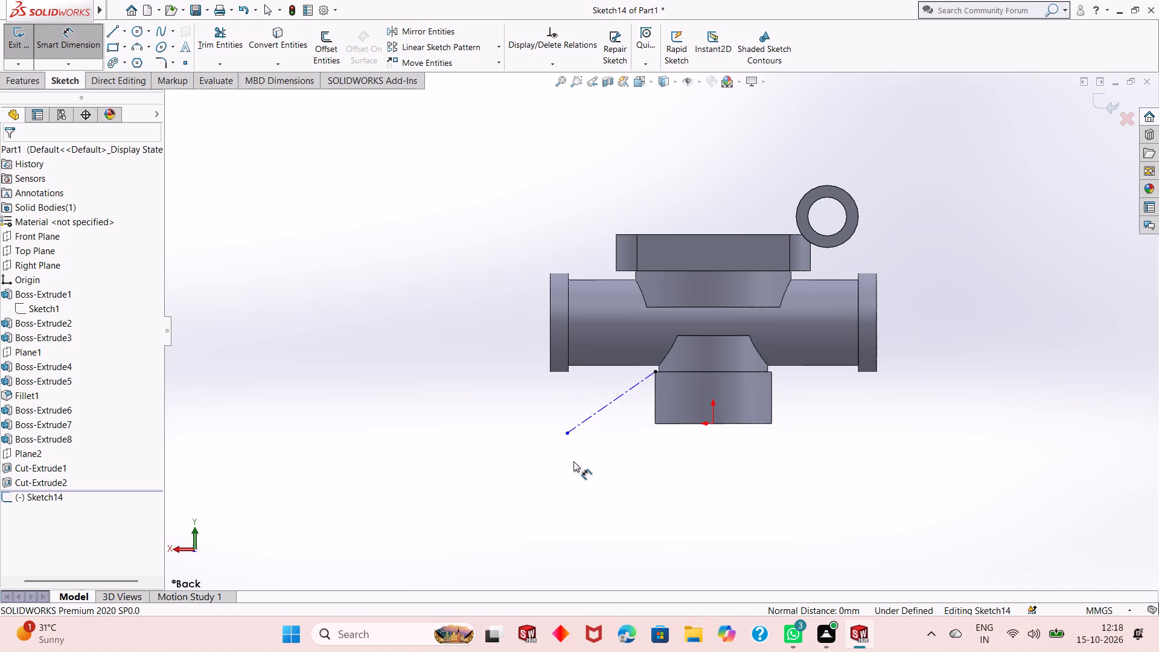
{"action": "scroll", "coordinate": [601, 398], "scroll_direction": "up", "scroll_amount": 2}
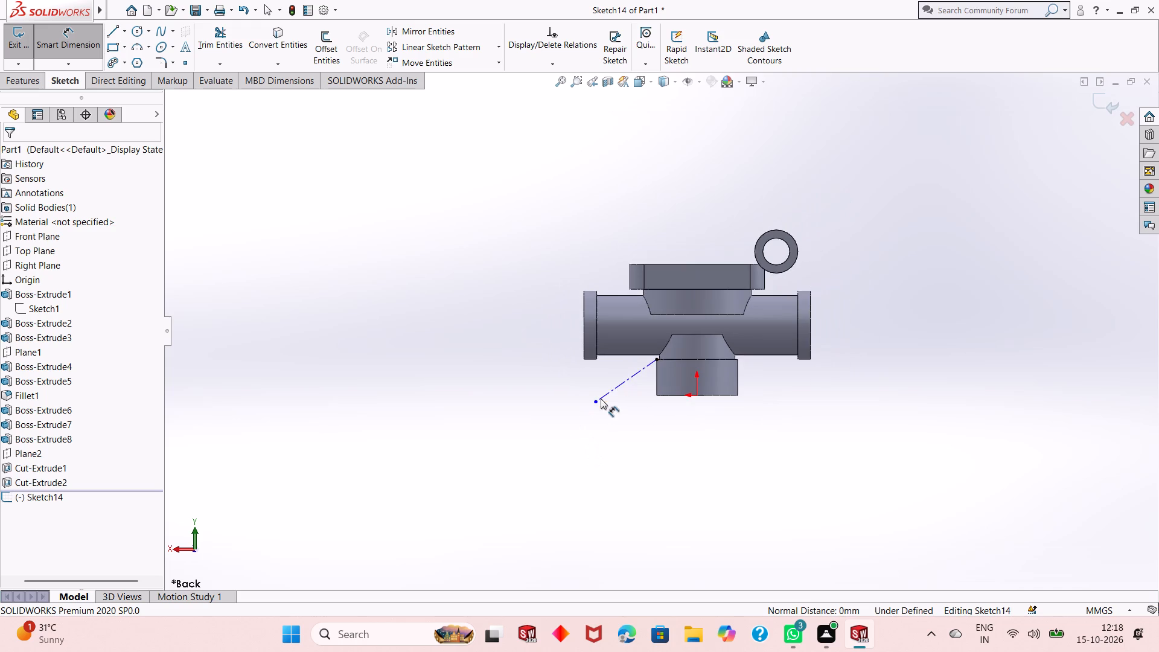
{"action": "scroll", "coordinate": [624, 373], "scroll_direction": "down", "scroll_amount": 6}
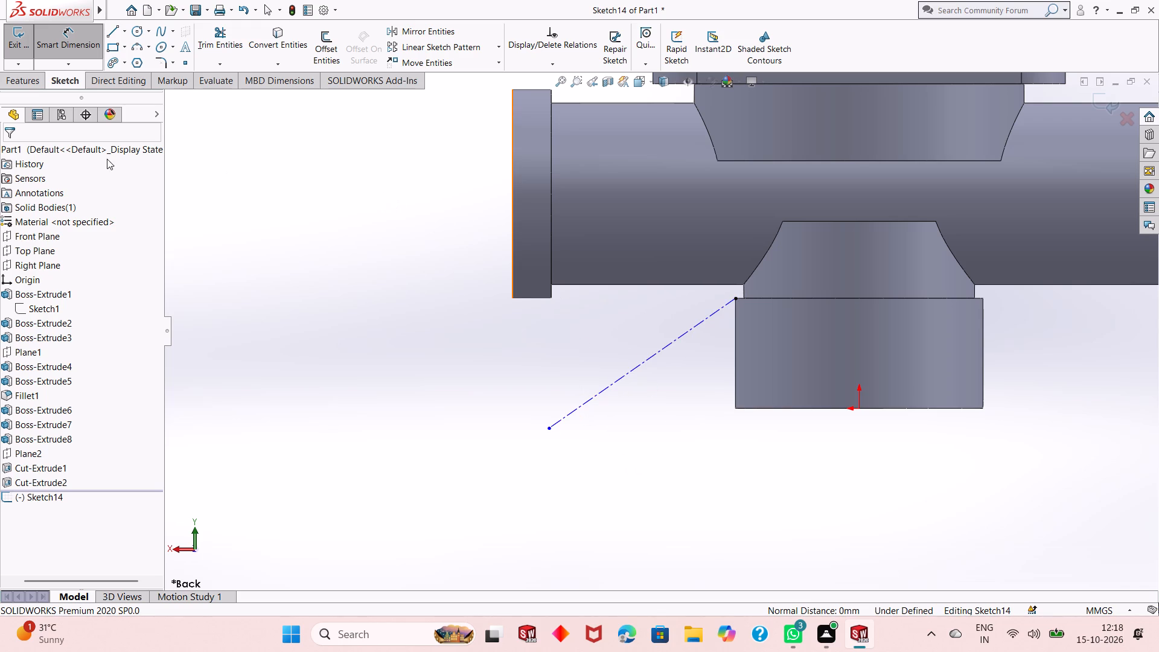
Sketch a vertical construction centerline about 32 mm long, running down from the horizontal cylinder's lower edge across the angled centerline.
{"action": "left_click", "coordinate": [112, 25]}
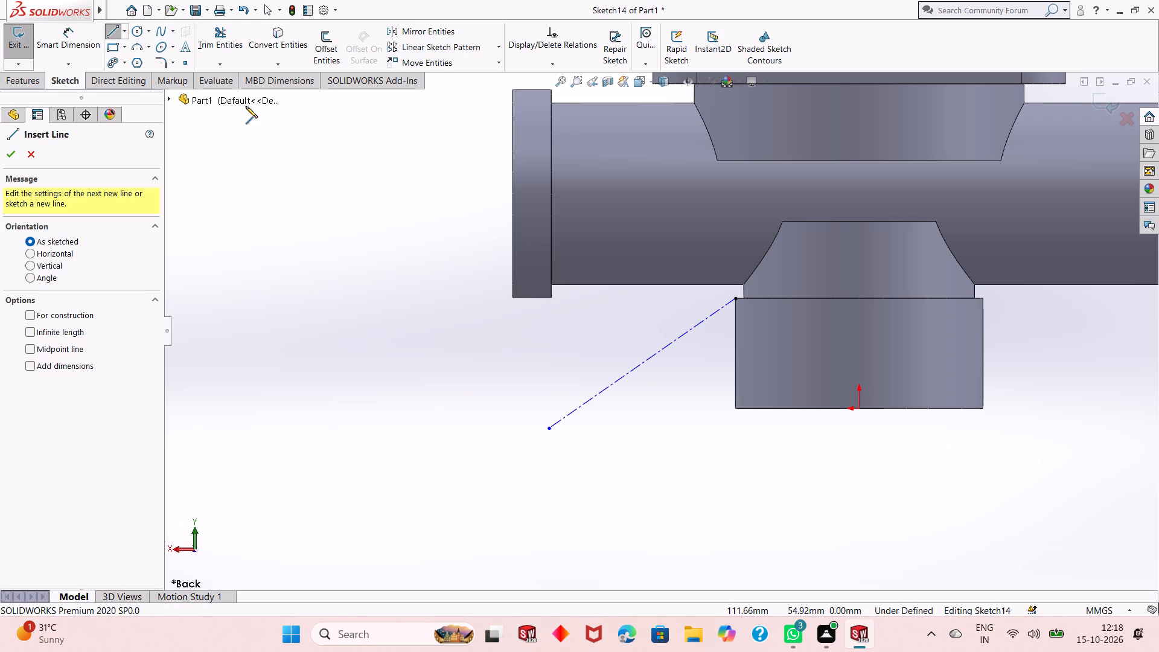
{"action": "left_click", "coordinate": [123, 33]}
{"action": "left_click", "coordinate": [122, 57]}
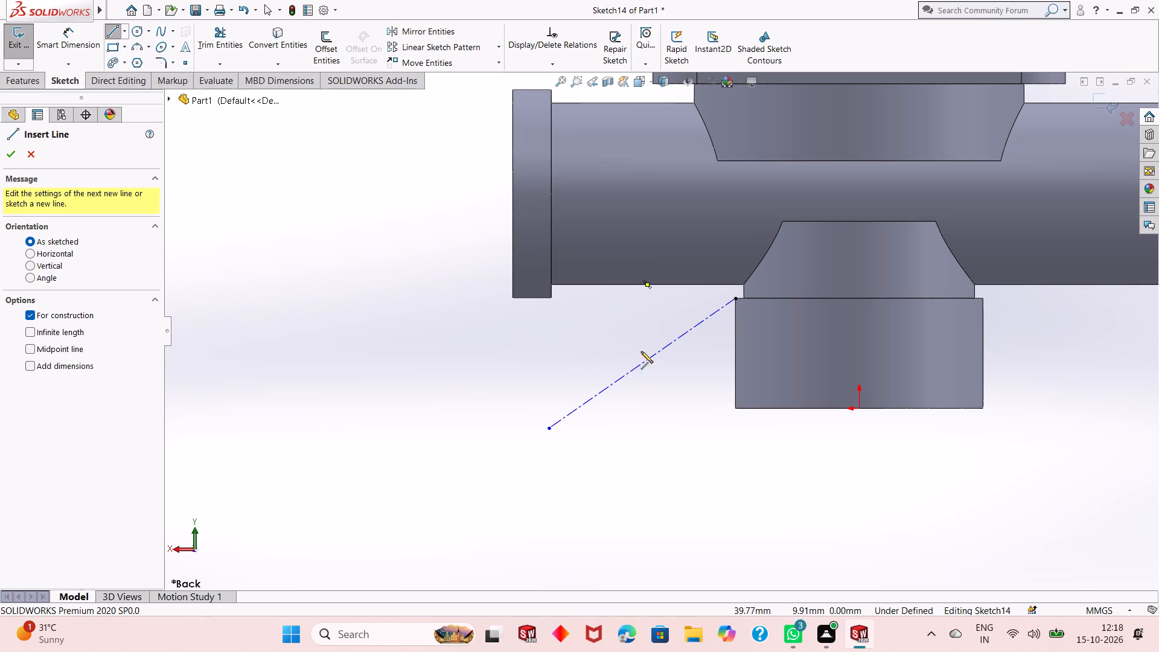
{"action": "left_click", "coordinate": [631, 284]}
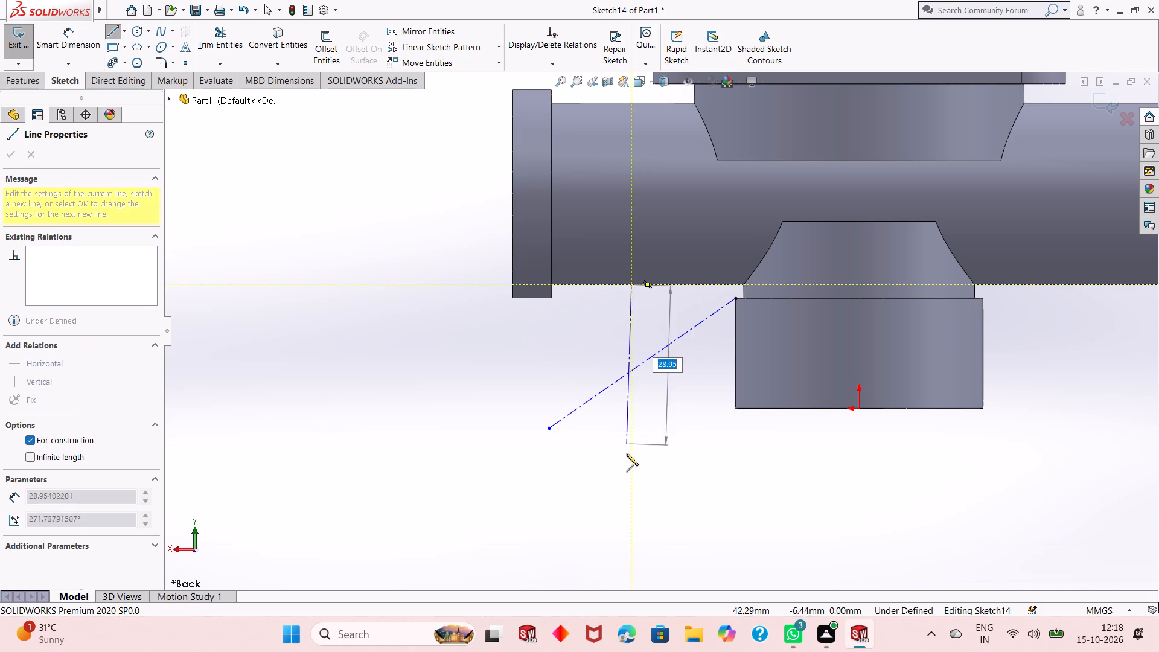
{"action": "left_click", "coordinate": [630, 461]}
{"action": "right_click", "coordinate": [630, 461]}
{"action": "left_click", "coordinate": [657, 468]}
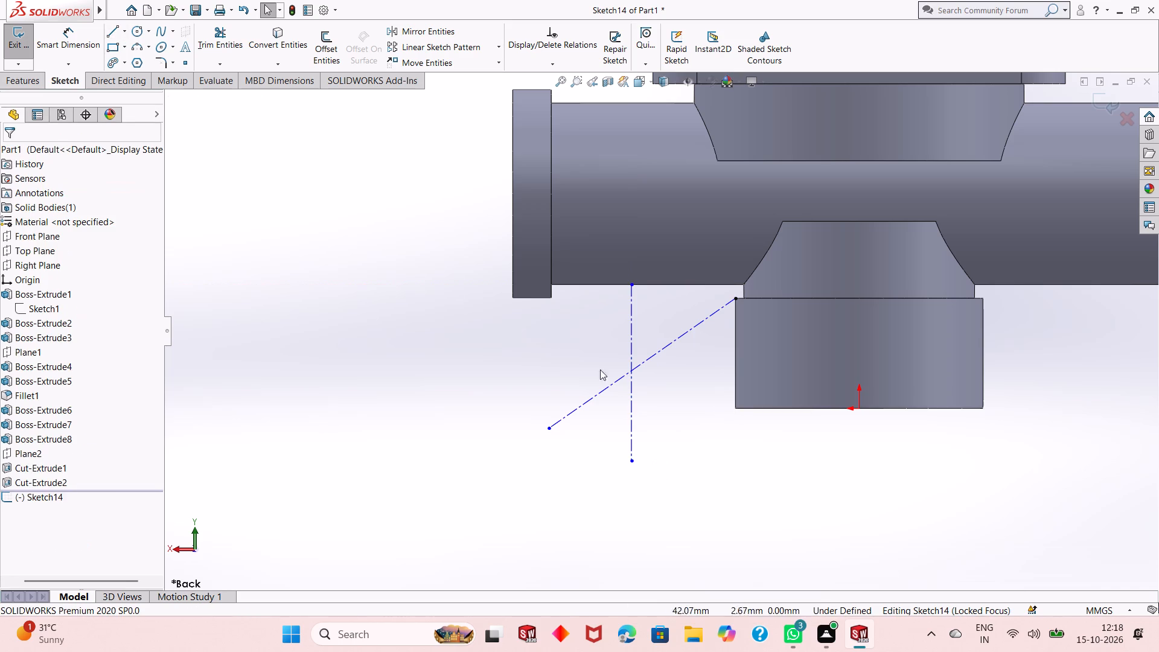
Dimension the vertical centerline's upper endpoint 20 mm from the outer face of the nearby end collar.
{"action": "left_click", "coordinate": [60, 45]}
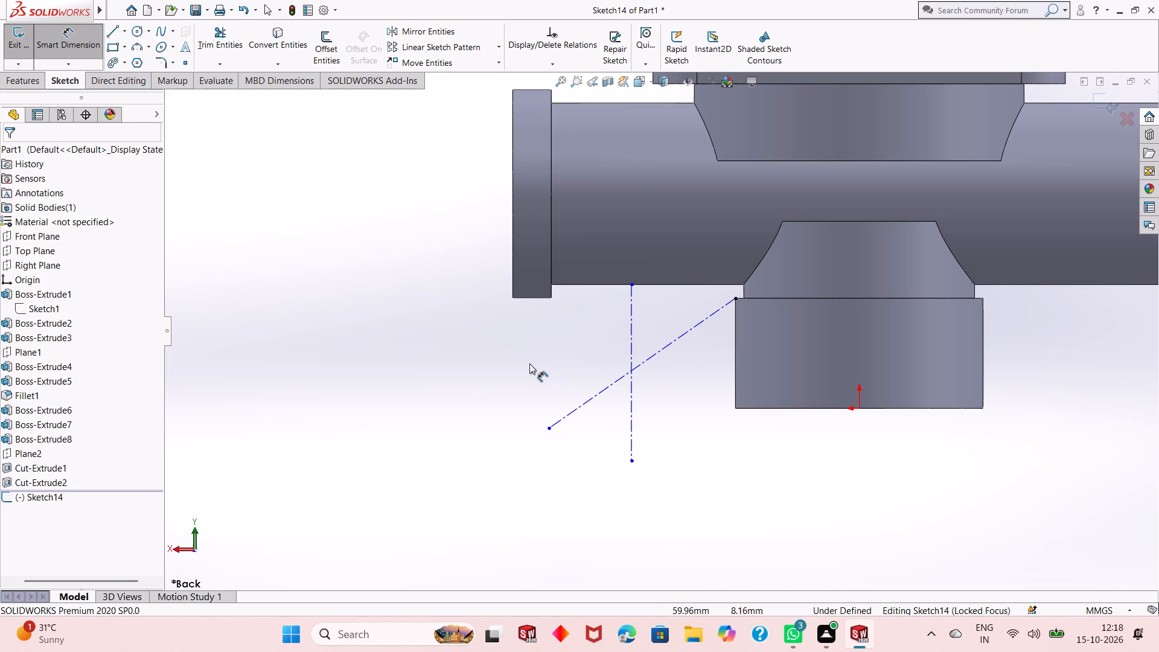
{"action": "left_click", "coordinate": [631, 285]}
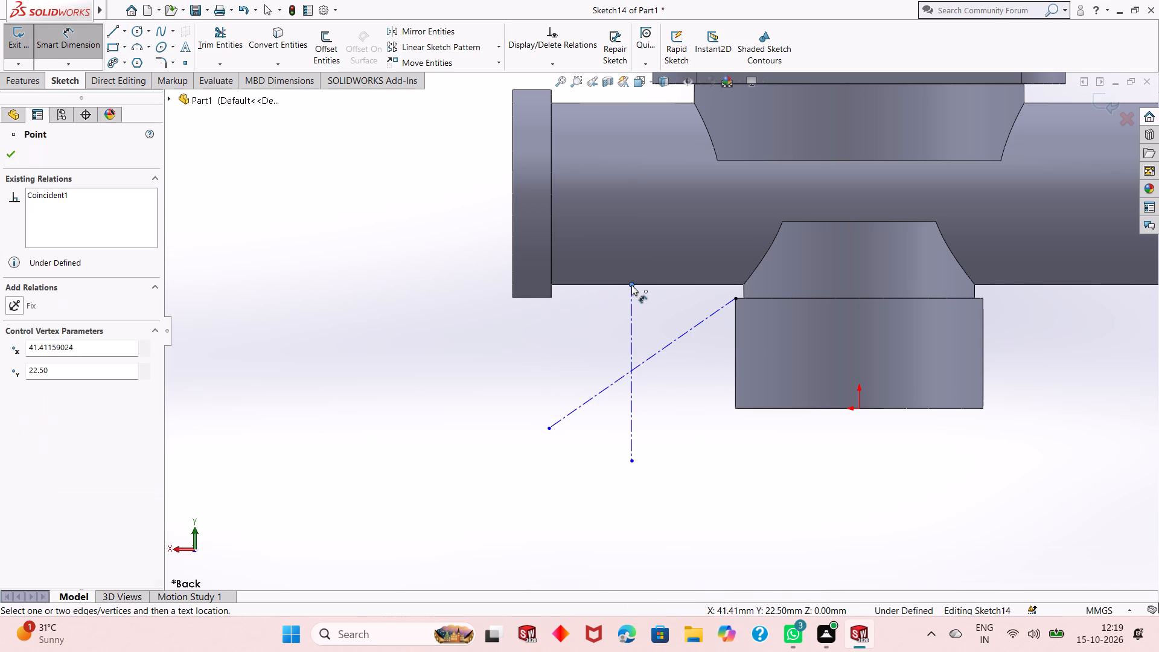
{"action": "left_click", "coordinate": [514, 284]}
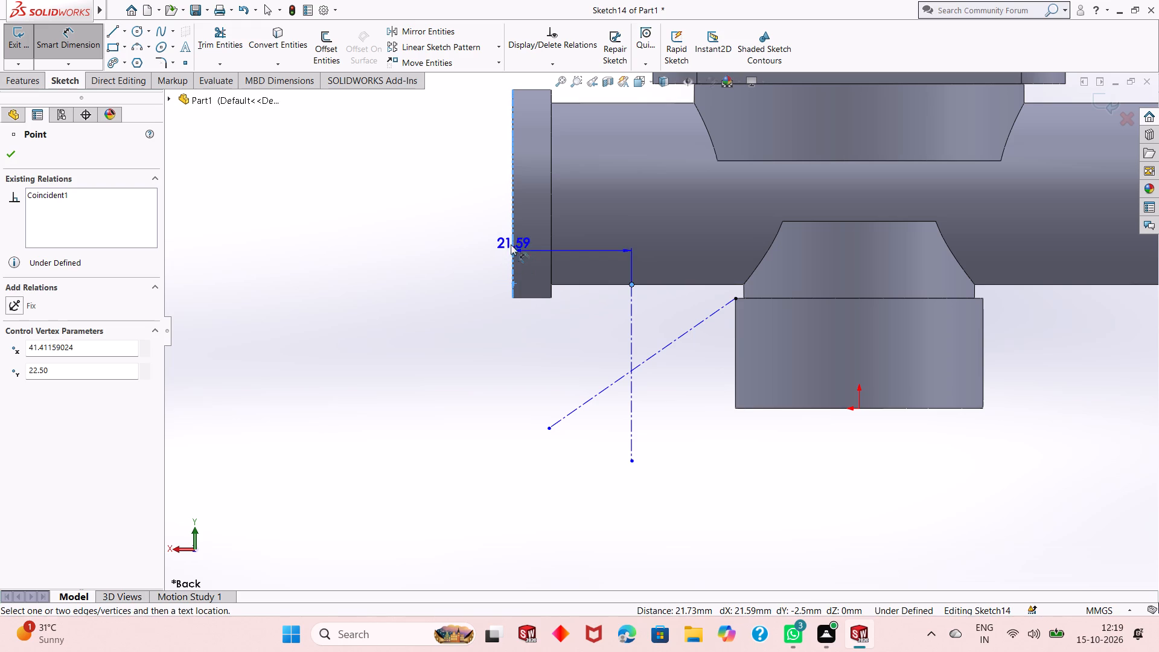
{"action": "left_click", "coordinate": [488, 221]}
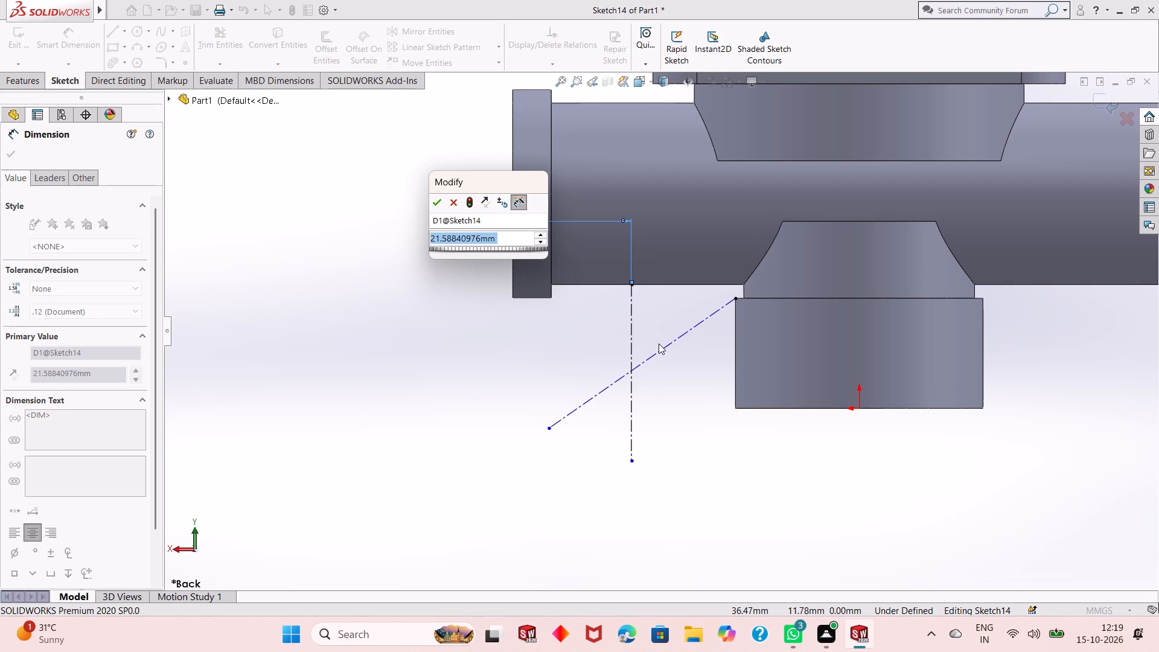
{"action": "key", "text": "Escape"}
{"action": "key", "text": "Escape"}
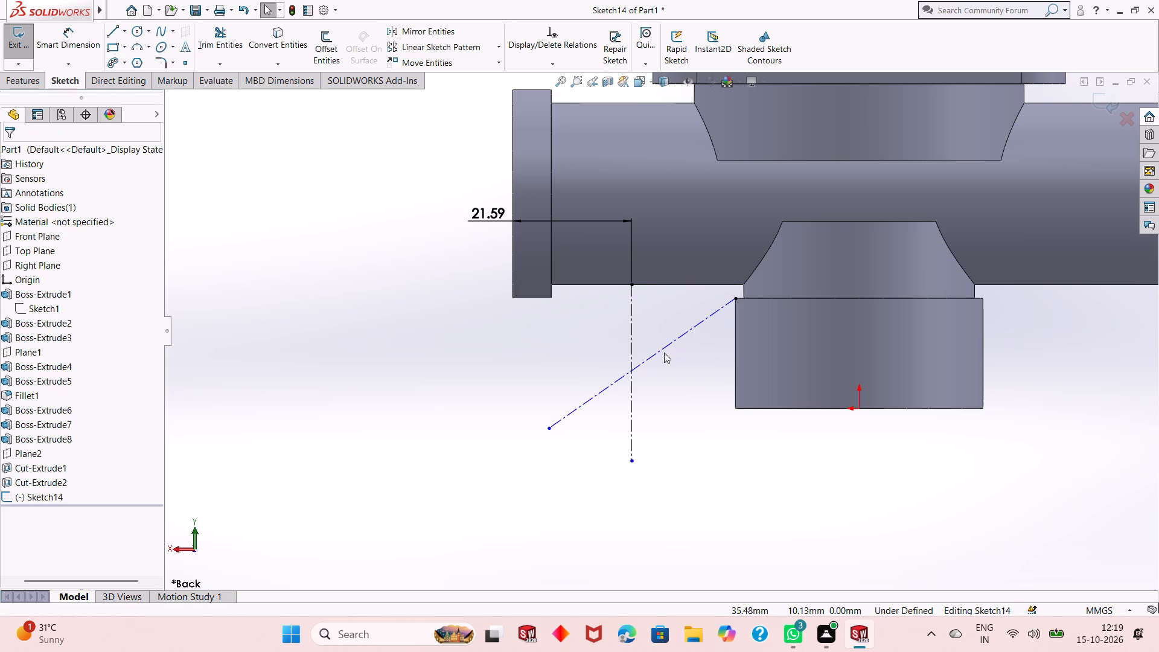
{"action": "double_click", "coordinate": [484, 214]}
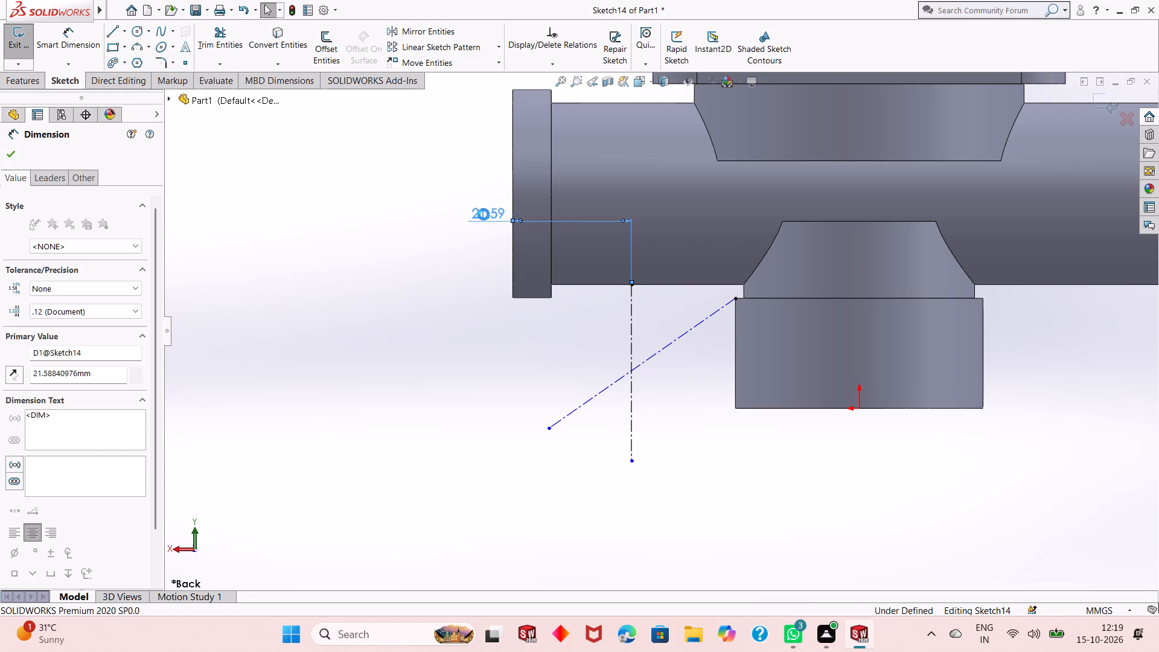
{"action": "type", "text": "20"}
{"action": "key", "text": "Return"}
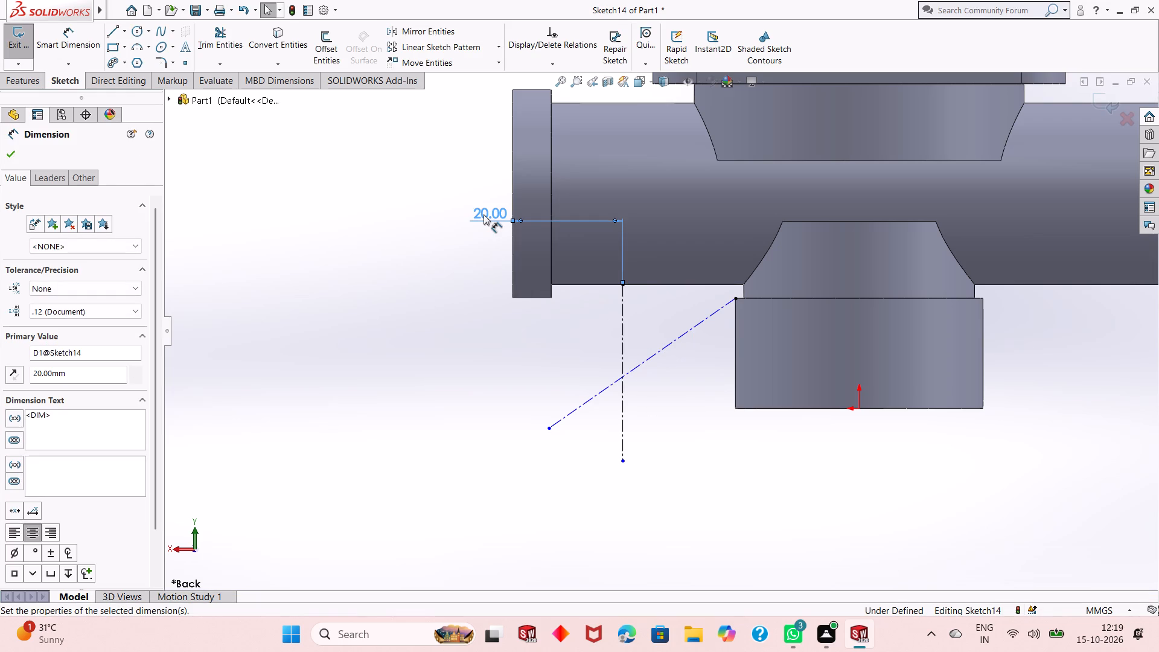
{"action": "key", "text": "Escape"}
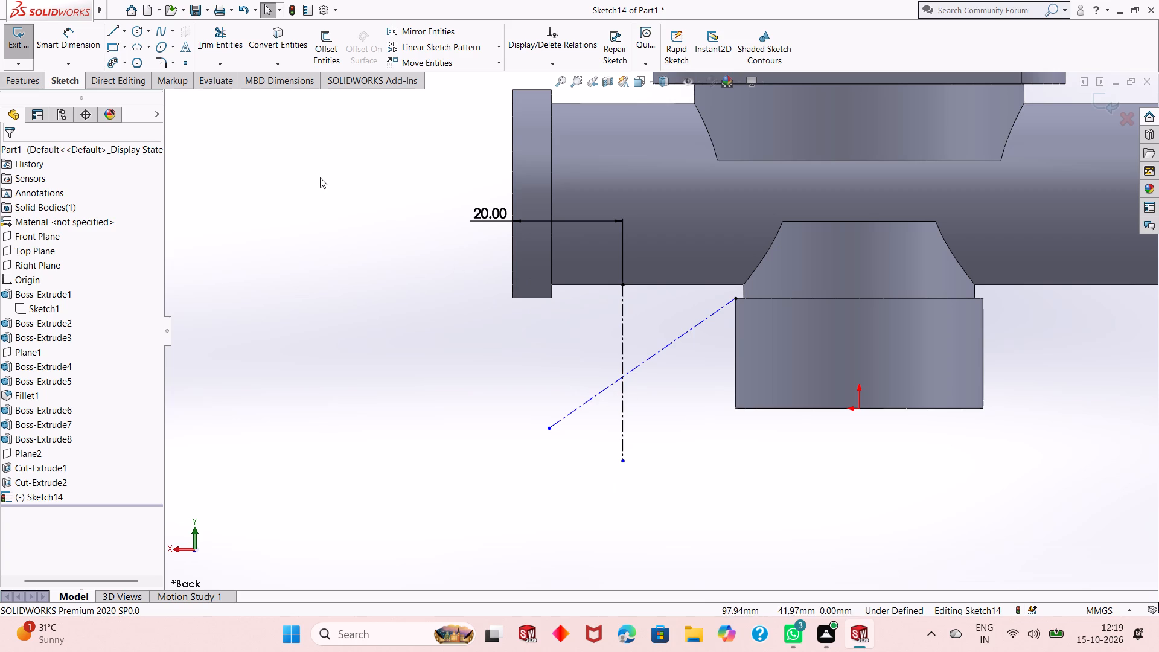
Dimension the angle between the sloping centerline and the vertical centerline as 45°.
{"action": "left_click", "coordinate": [49, 37]}
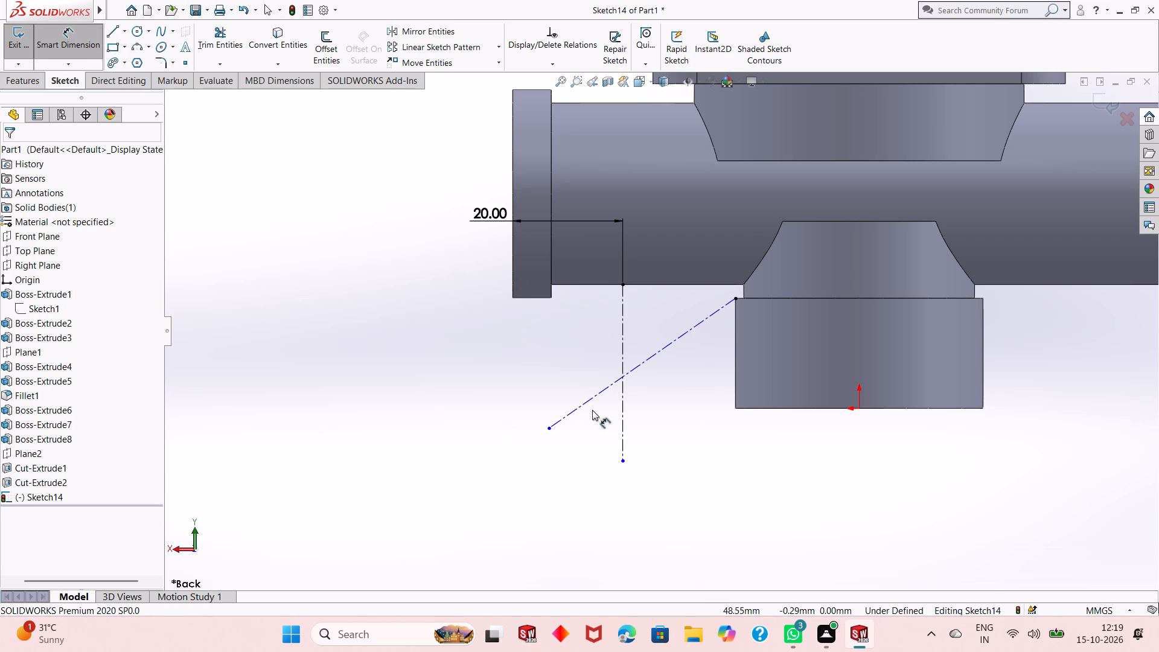
{"action": "left_click", "coordinate": [590, 401]}
{"action": "left_click", "coordinate": [623, 435]}
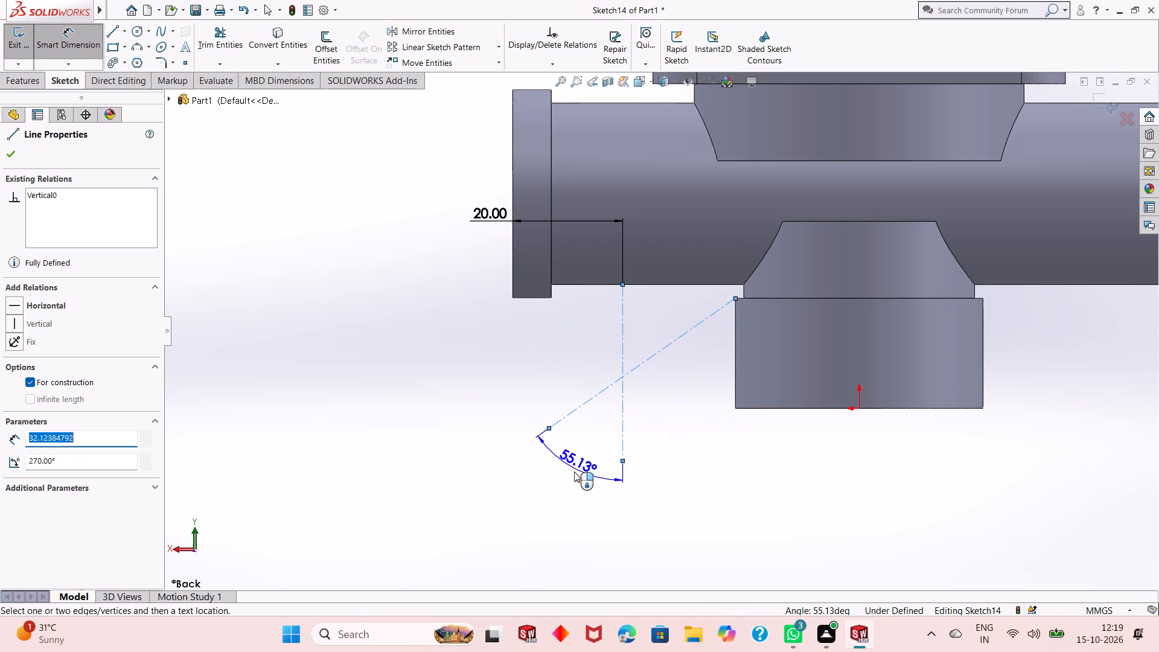
{"action": "left_click", "coordinate": [574, 471]}
{"action": "type", "text": "45"}
{"action": "key", "text": "Return"}
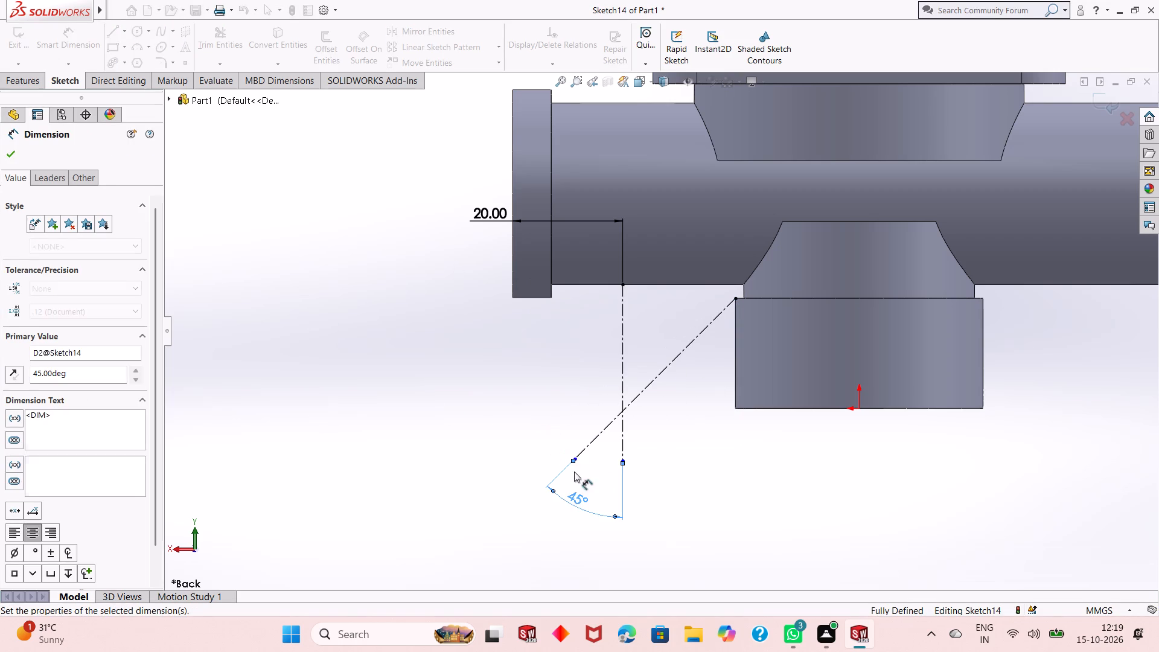
{"action": "key", "text": "Escape"}
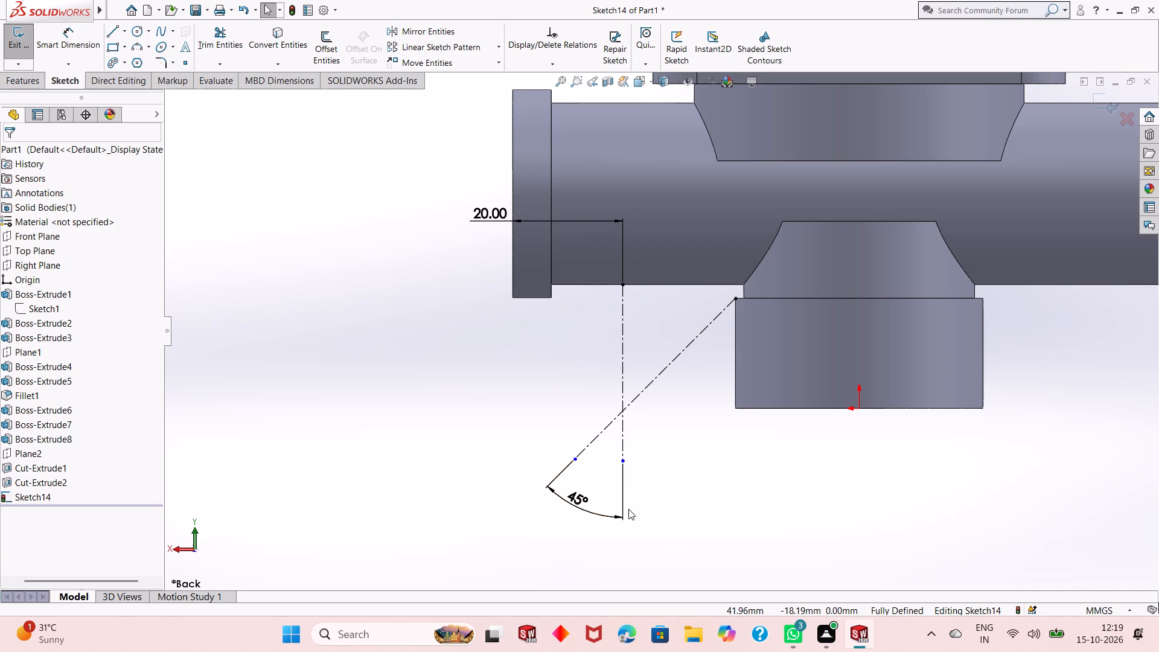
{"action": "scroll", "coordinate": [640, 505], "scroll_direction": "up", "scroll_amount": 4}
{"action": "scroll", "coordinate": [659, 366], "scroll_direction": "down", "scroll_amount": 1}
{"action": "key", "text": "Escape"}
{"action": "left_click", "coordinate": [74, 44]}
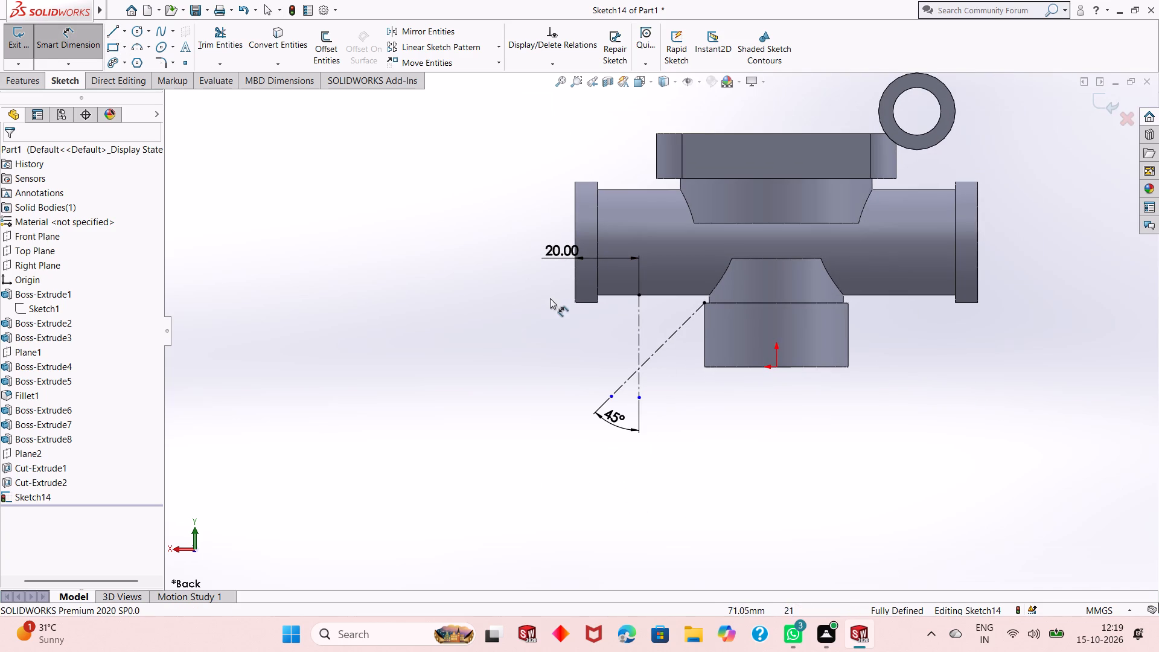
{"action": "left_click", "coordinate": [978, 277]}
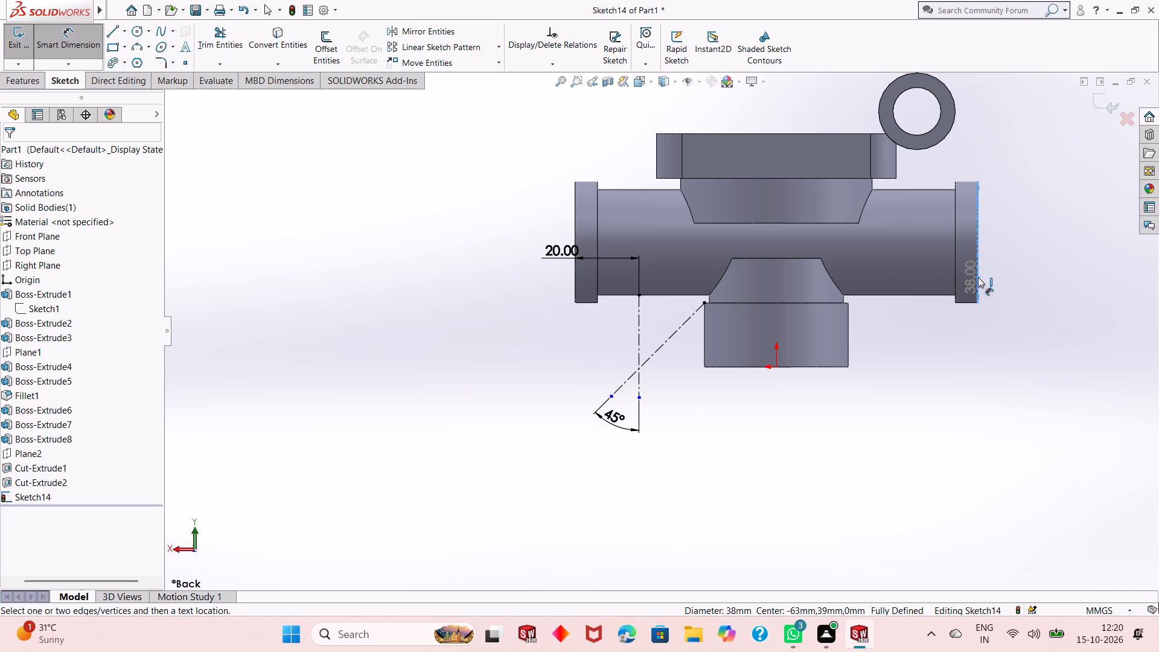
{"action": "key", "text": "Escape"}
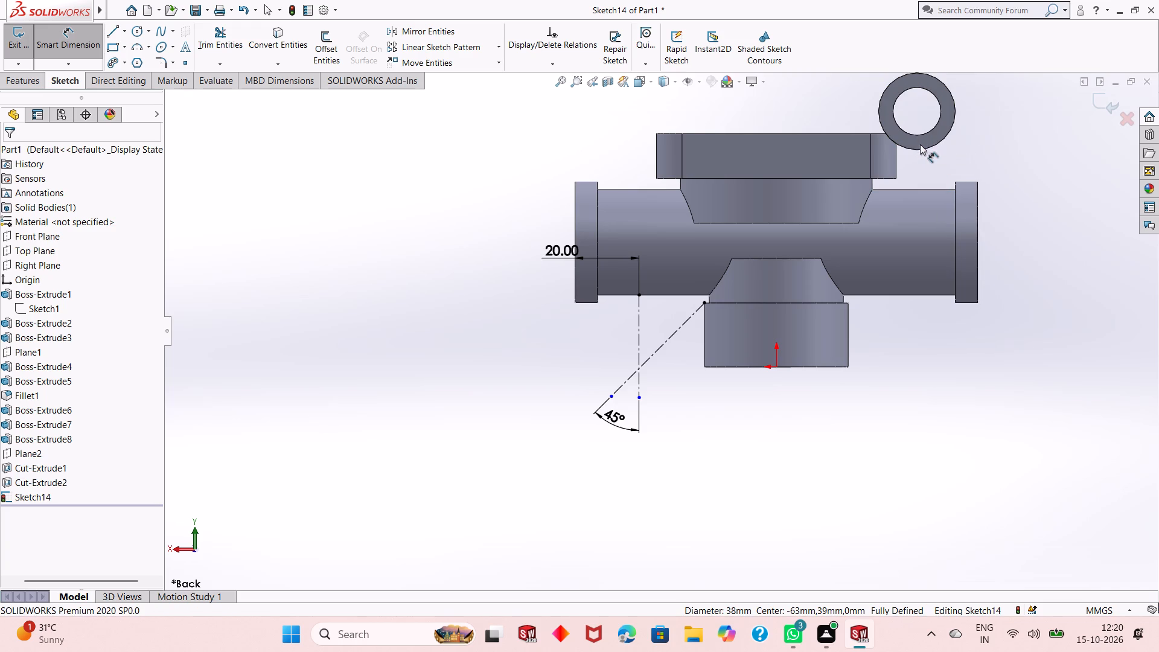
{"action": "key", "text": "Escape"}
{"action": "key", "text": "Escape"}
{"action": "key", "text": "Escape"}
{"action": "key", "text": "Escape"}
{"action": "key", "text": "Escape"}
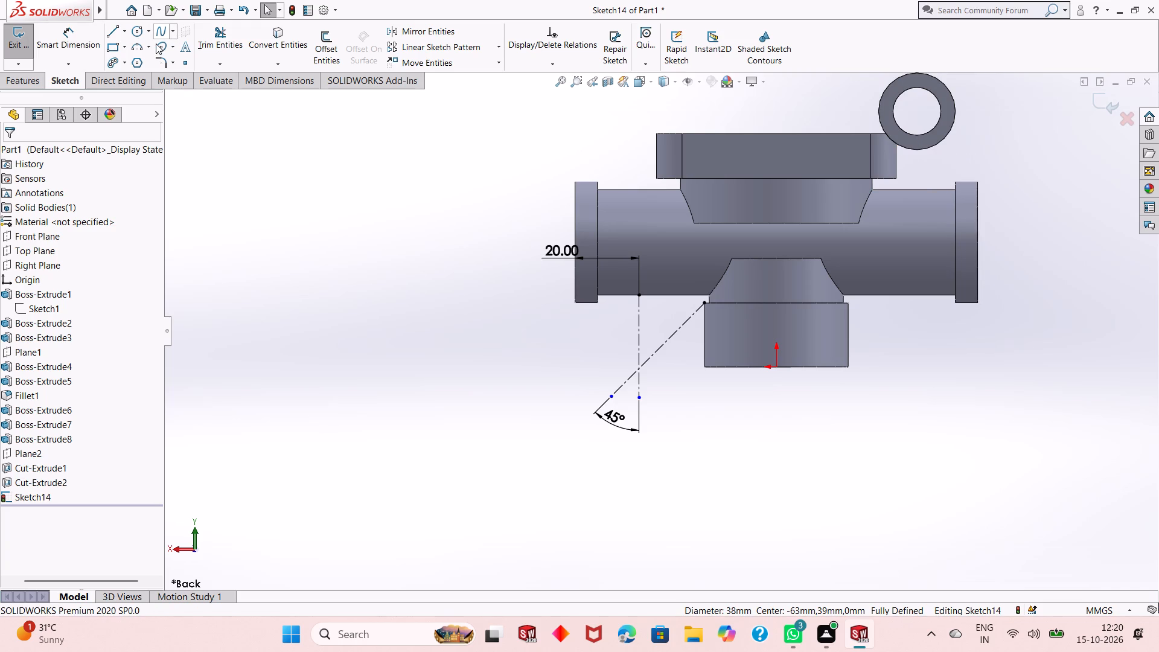
Sketch a 7.5 mm vertical construction centerline from the lowest point of the side cylinder's bore up to its center.
{"action": "left_click", "coordinate": [125, 34]}
{"action": "left_click", "coordinate": [133, 60]}
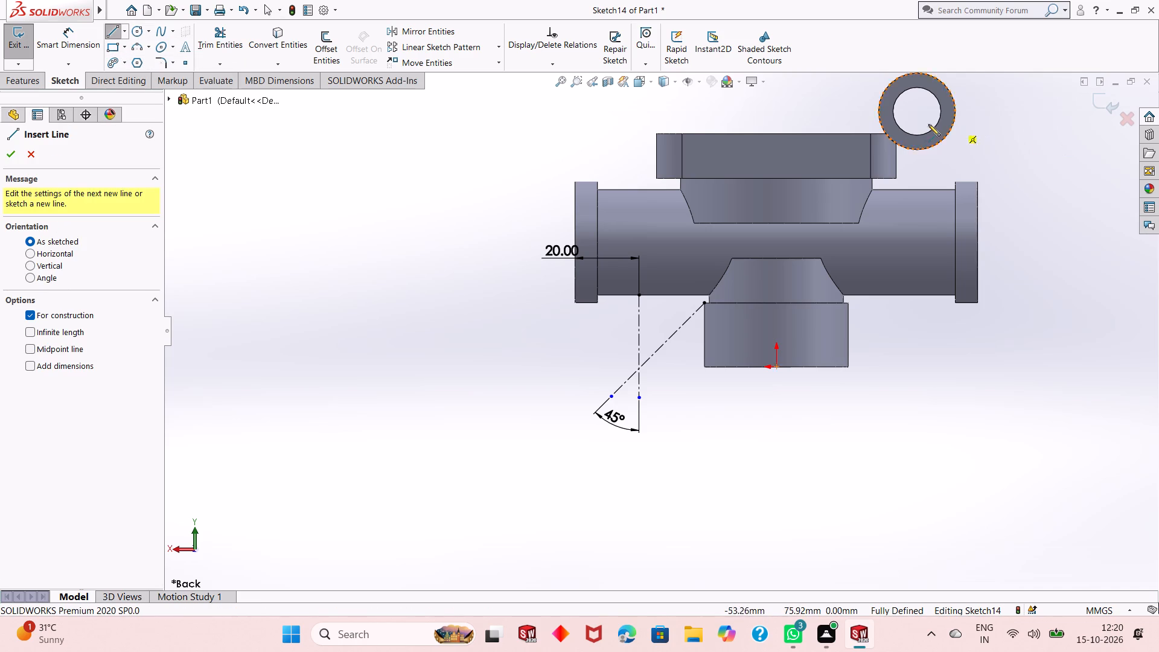
{"action": "left_click", "coordinate": [915, 134]}
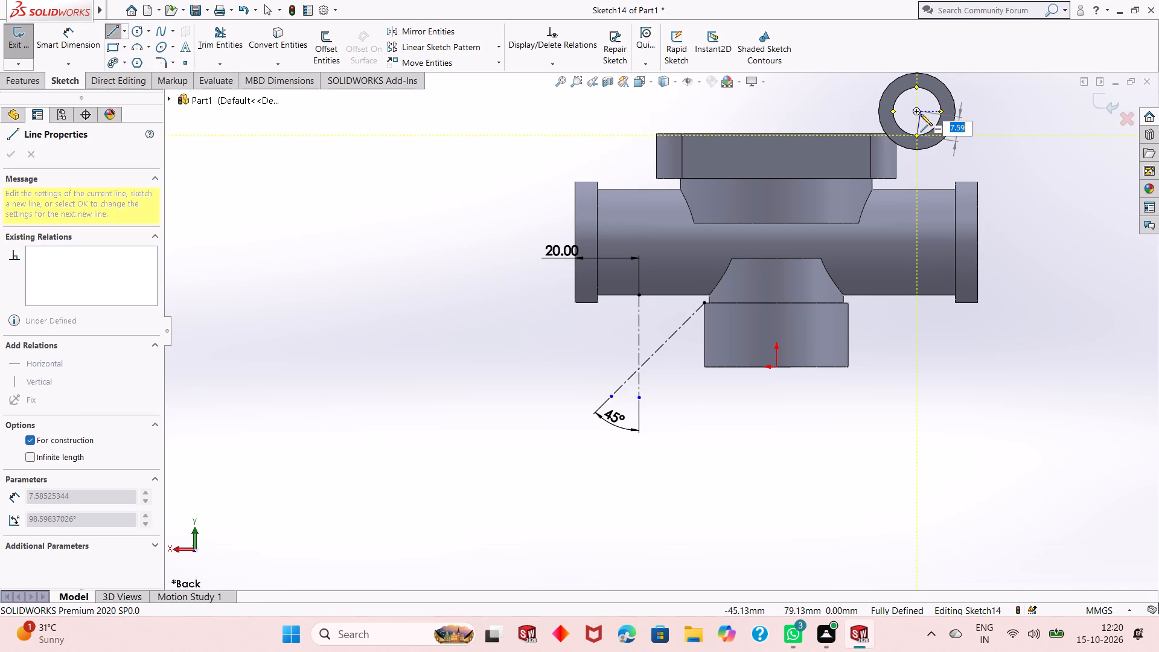
{"action": "left_click", "coordinate": [918, 110]}
{"action": "key", "text": "Escape"}
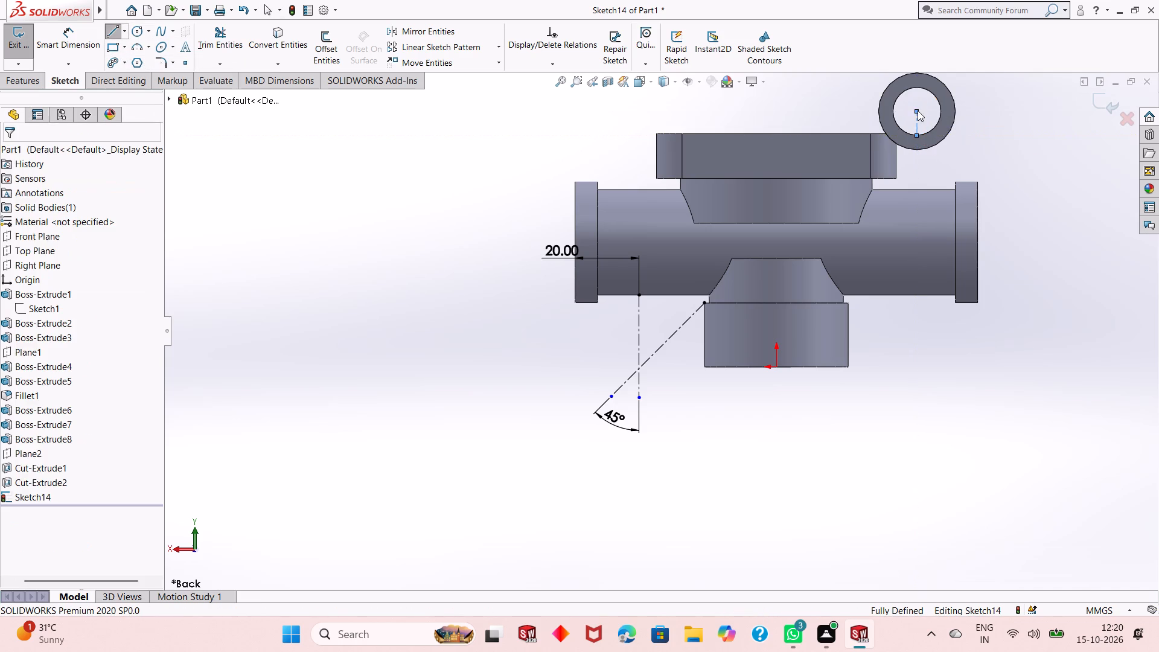
{"action": "key", "text": "Escape"}
{"action": "key", "text": "Escape"}
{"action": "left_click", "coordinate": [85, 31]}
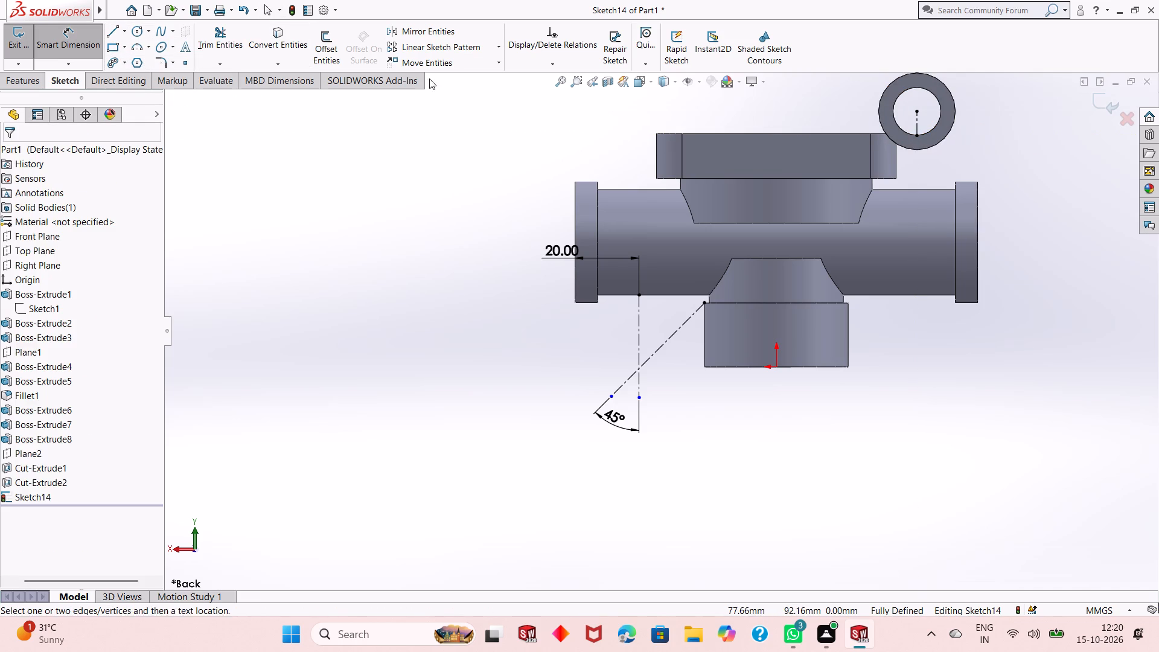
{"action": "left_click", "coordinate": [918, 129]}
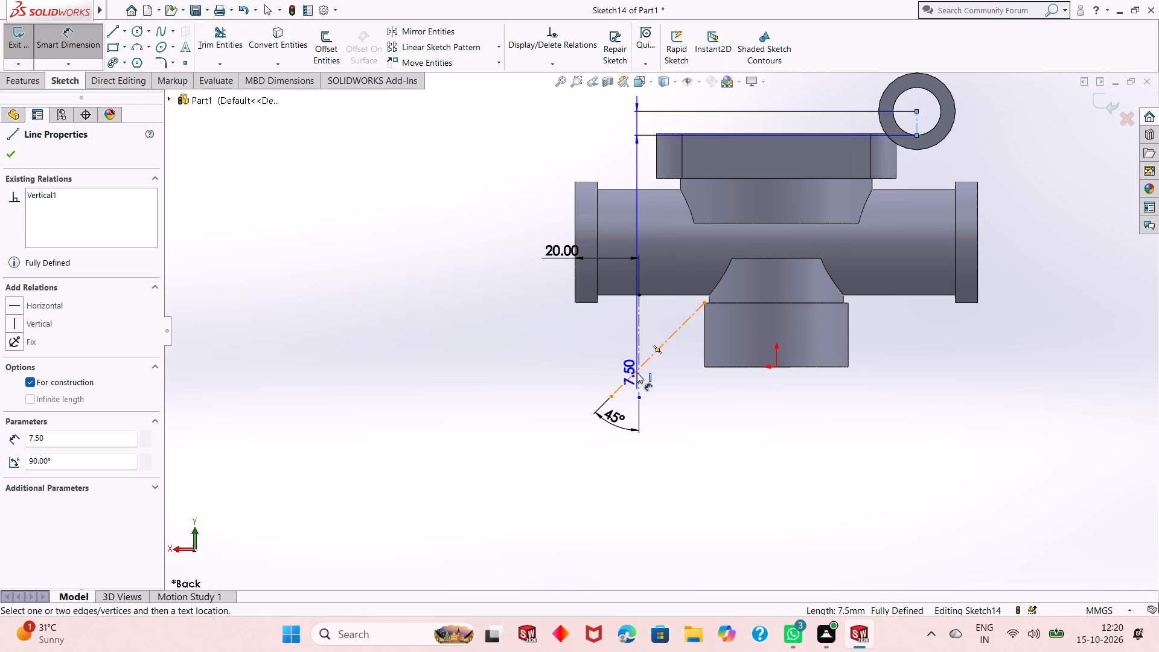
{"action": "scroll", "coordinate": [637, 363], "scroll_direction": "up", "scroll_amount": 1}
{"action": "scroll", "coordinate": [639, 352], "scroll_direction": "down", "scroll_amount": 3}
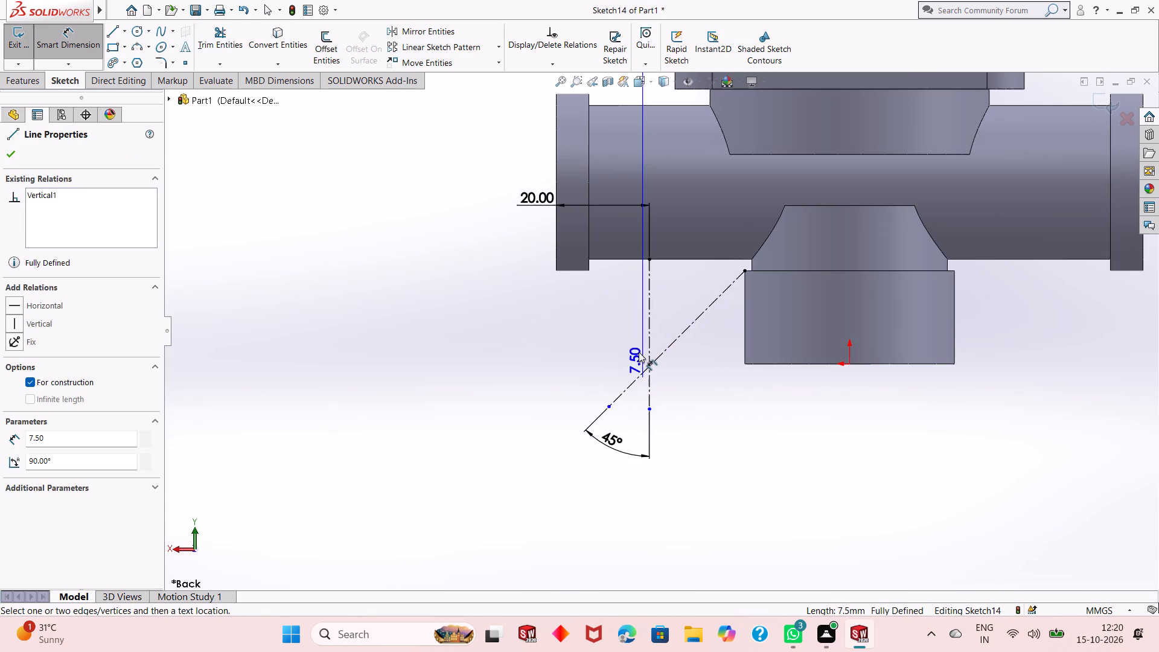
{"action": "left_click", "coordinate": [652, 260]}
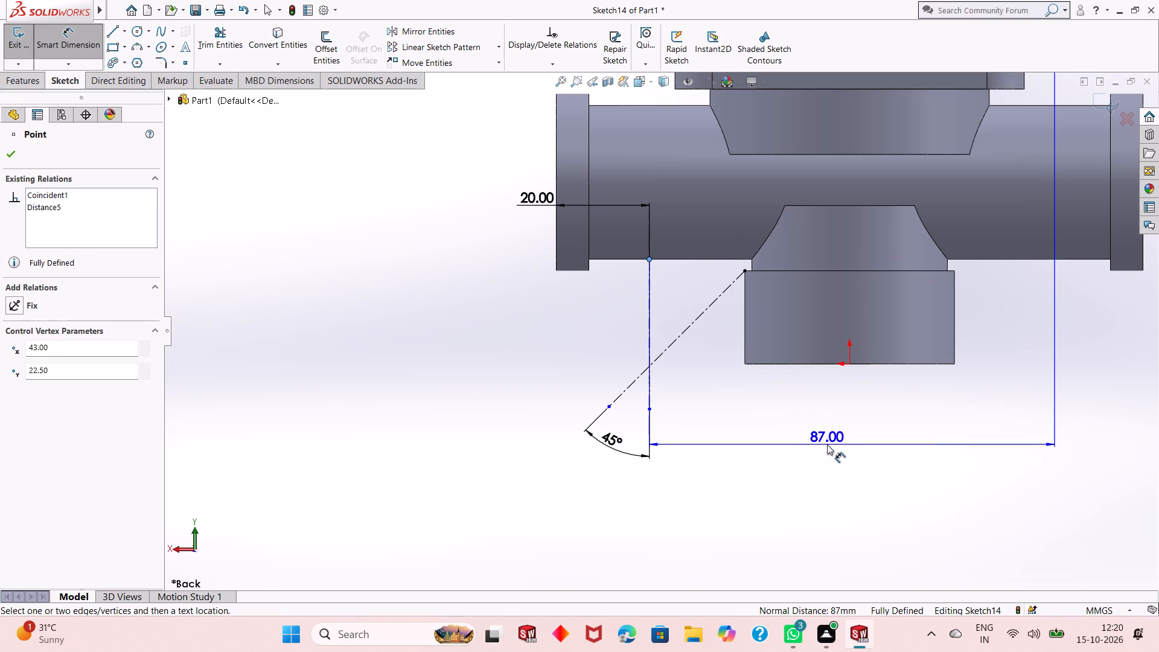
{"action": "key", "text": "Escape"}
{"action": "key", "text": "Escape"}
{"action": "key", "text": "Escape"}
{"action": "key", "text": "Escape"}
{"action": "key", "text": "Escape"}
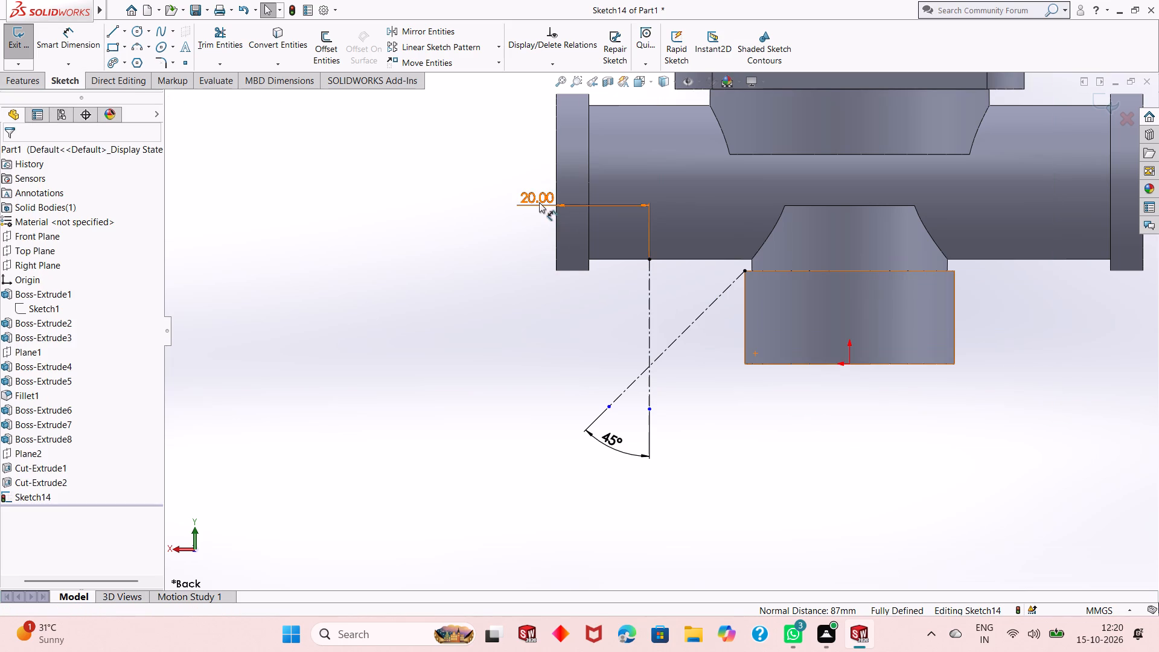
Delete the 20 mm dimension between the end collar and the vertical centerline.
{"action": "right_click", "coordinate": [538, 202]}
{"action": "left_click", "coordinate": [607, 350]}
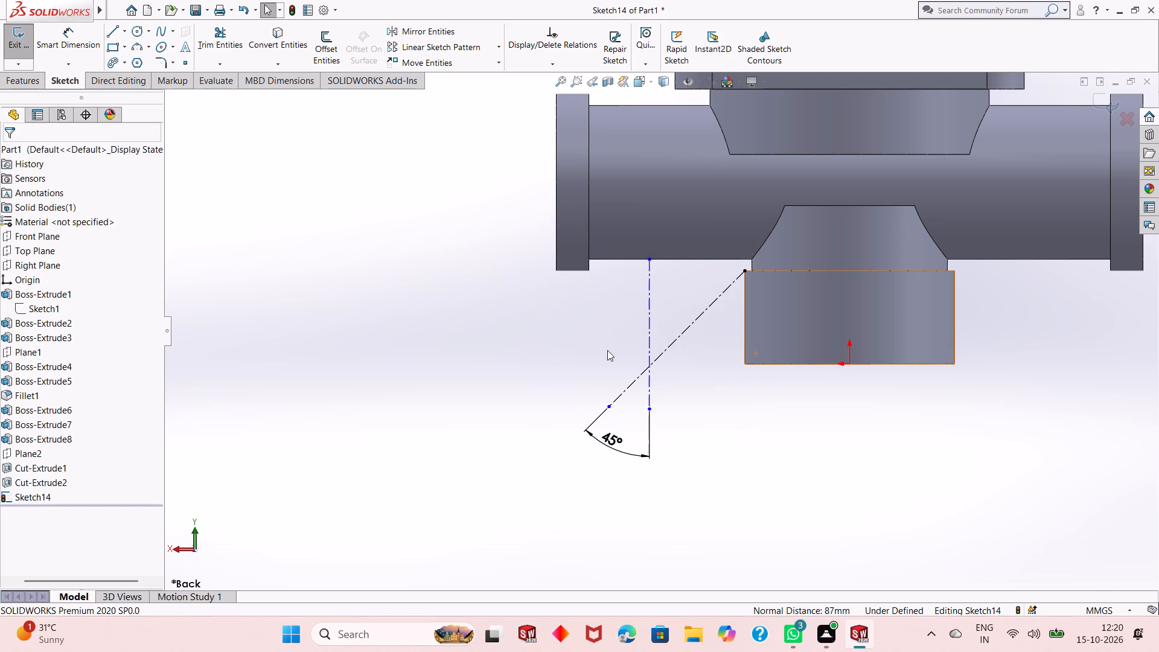
Dimension the horizontal distance from the bore centerline's lower endpoint to the long vertical centerline's upper endpoint as 90 mm.
{"action": "scroll", "coordinate": [696, 399], "scroll_direction": "up", "scroll_amount": 2}
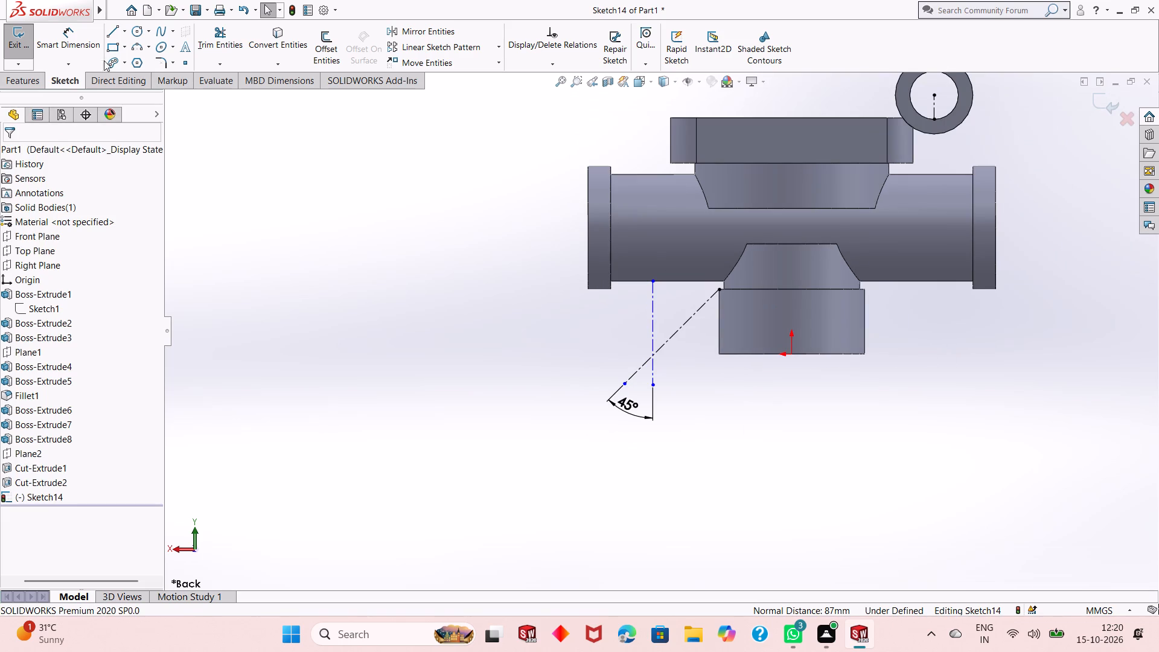
{"action": "left_click", "coordinate": [80, 52]}
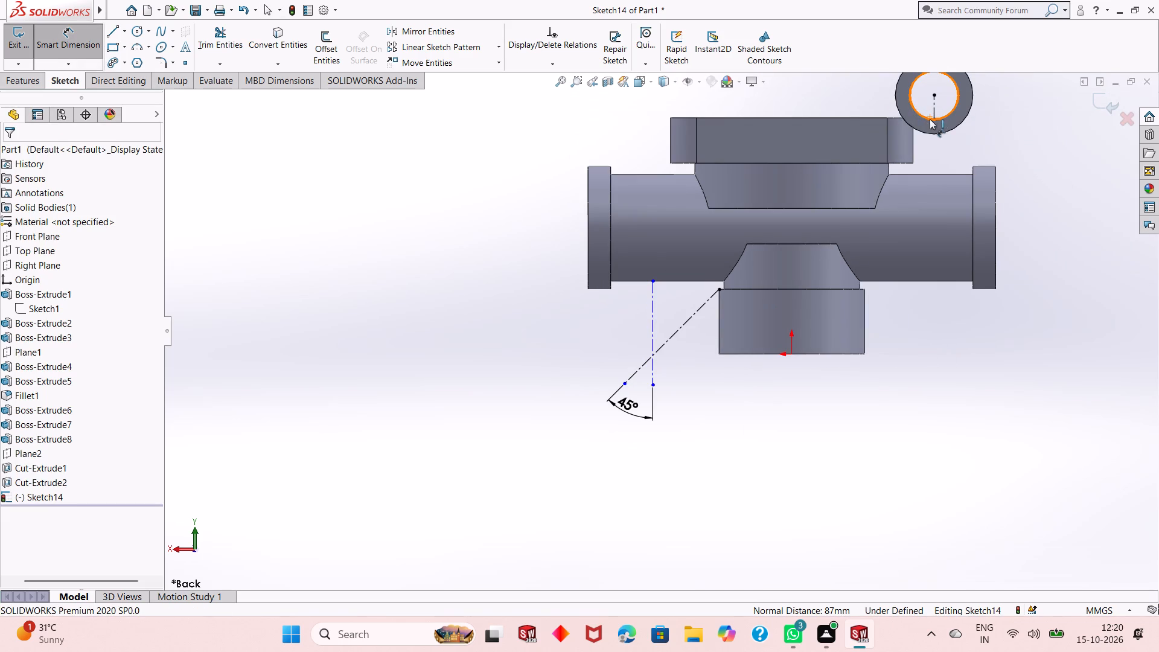
{"action": "left_click", "coordinate": [933, 120]}
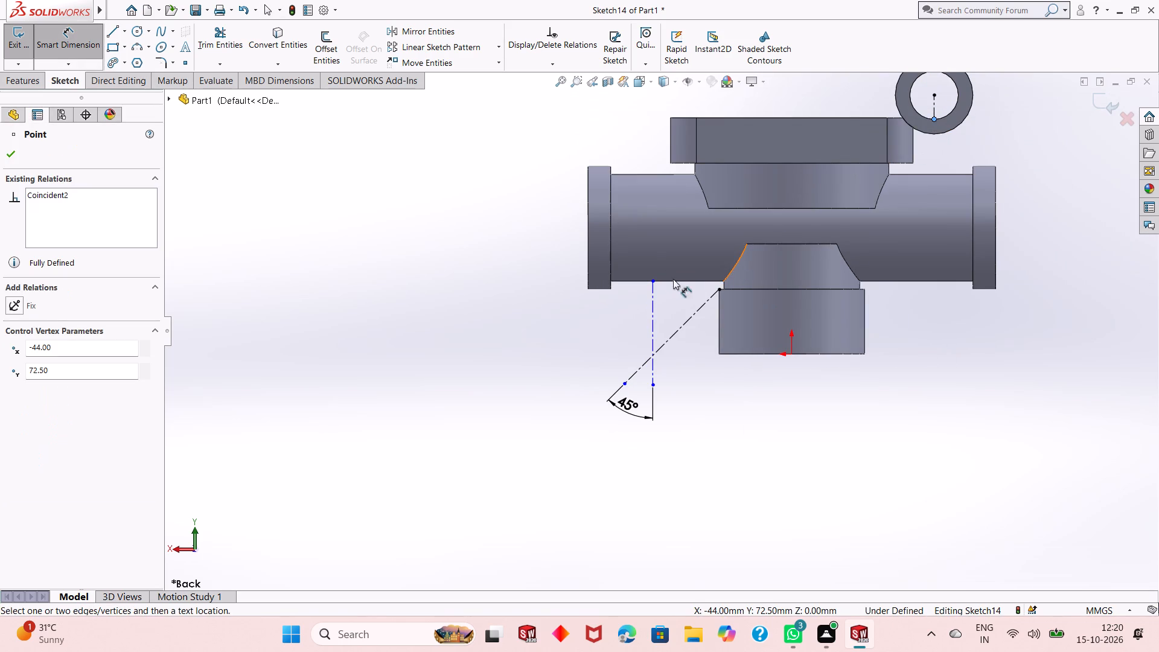
{"action": "left_click", "coordinate": [656, 283]}
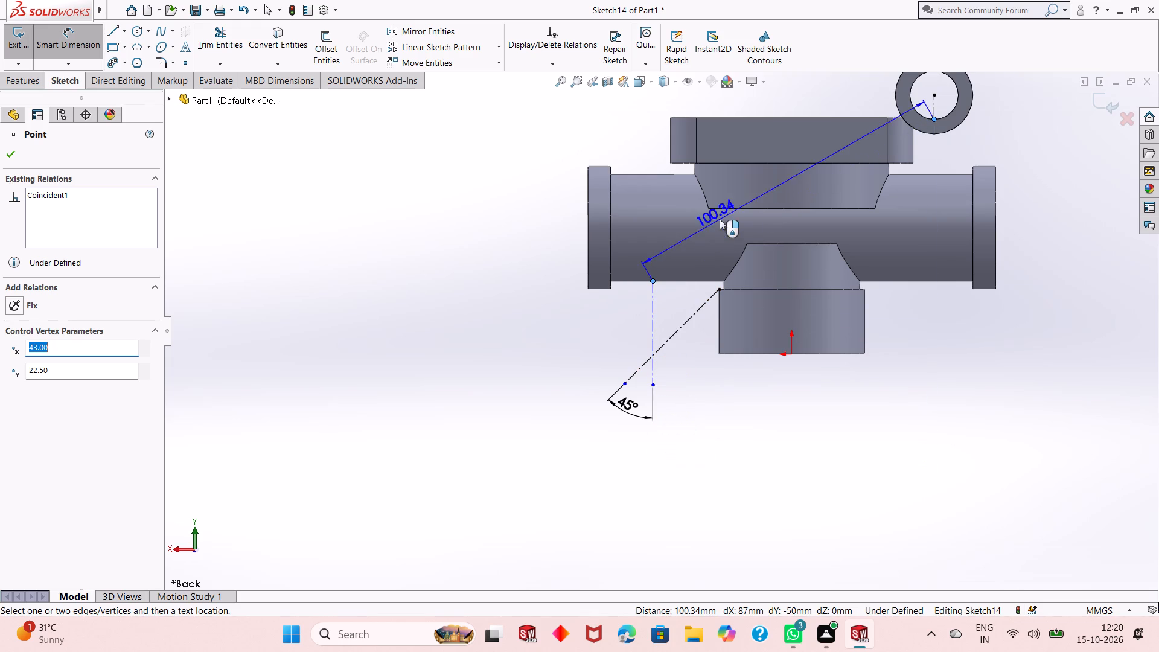
{"action": "left_click", "coordinate": [817, 104]}
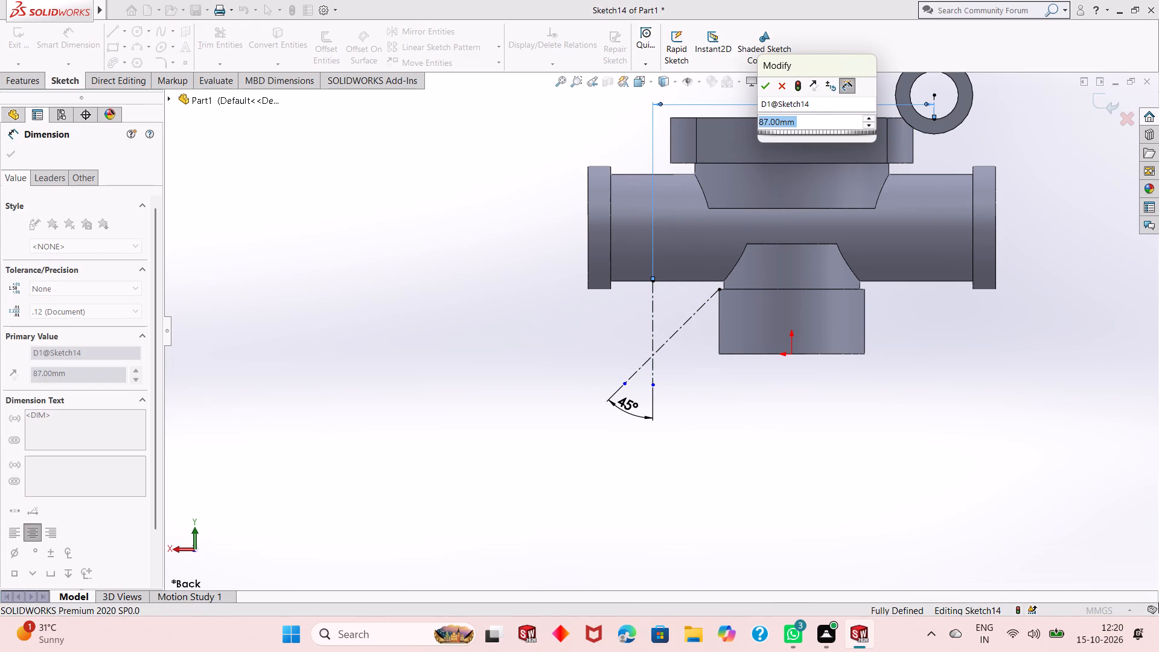
{"action": "type", "text": "90"}
{"action": "key", "text": "Return"}
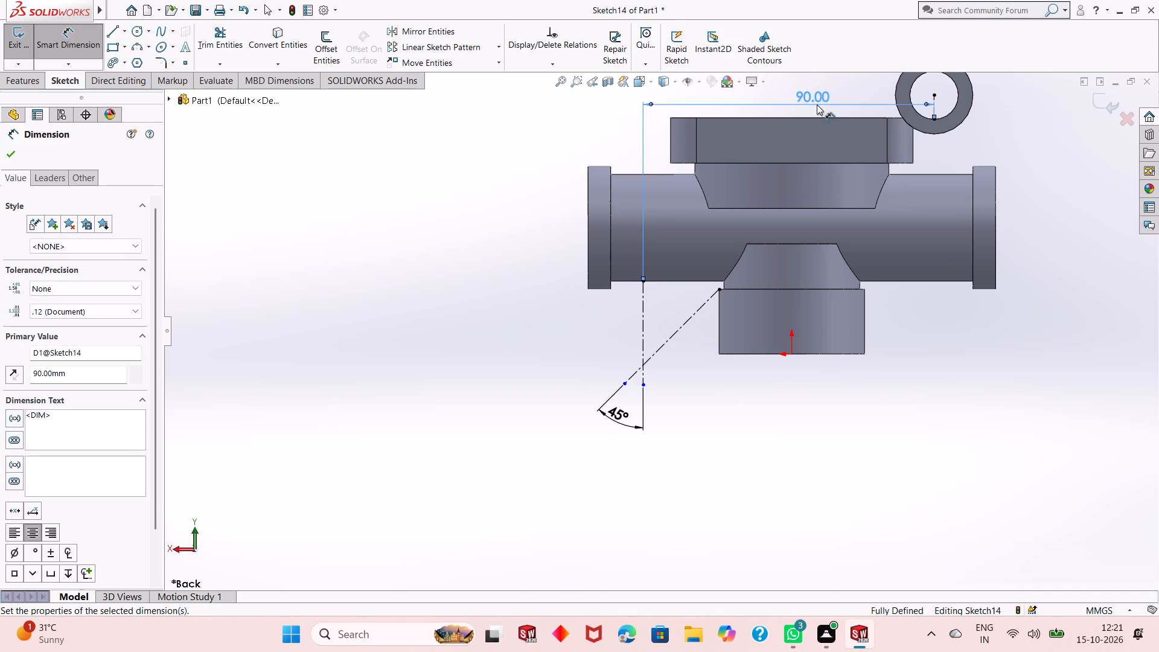
Sketch a circle about 11.6 mm in diameter centered where the sloping and long vertical centerlines cross, and close the sketch.
{"action": "right_click", "coordinate": [468, 286]}
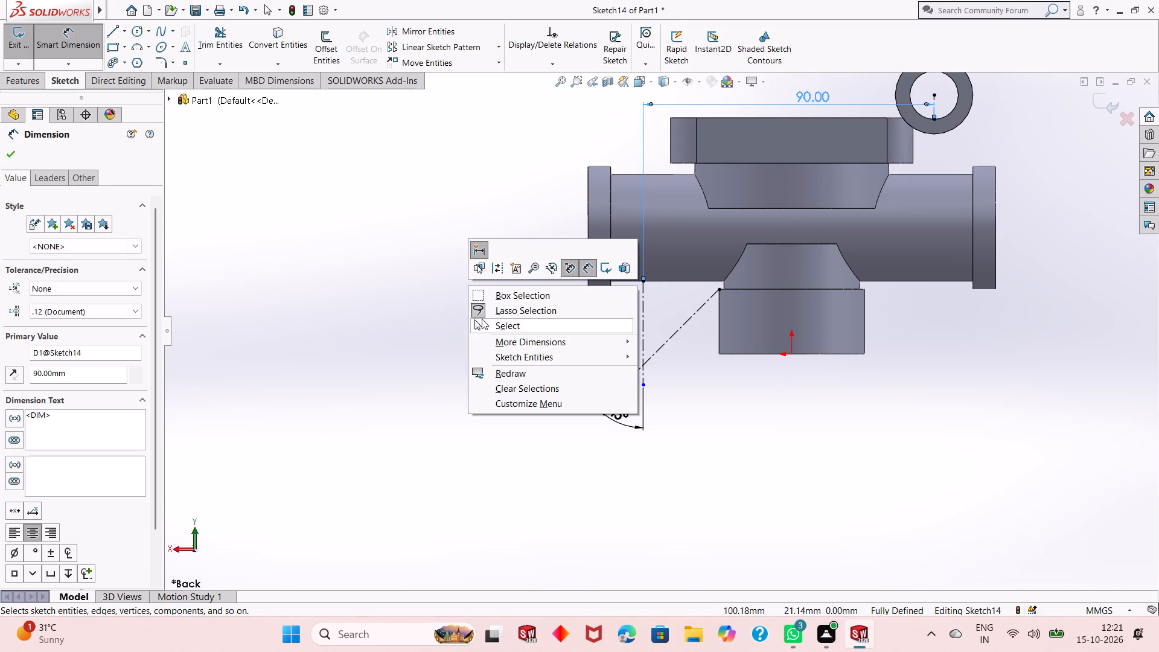
{"action": "left_click", "coordinate": [482, 326]}
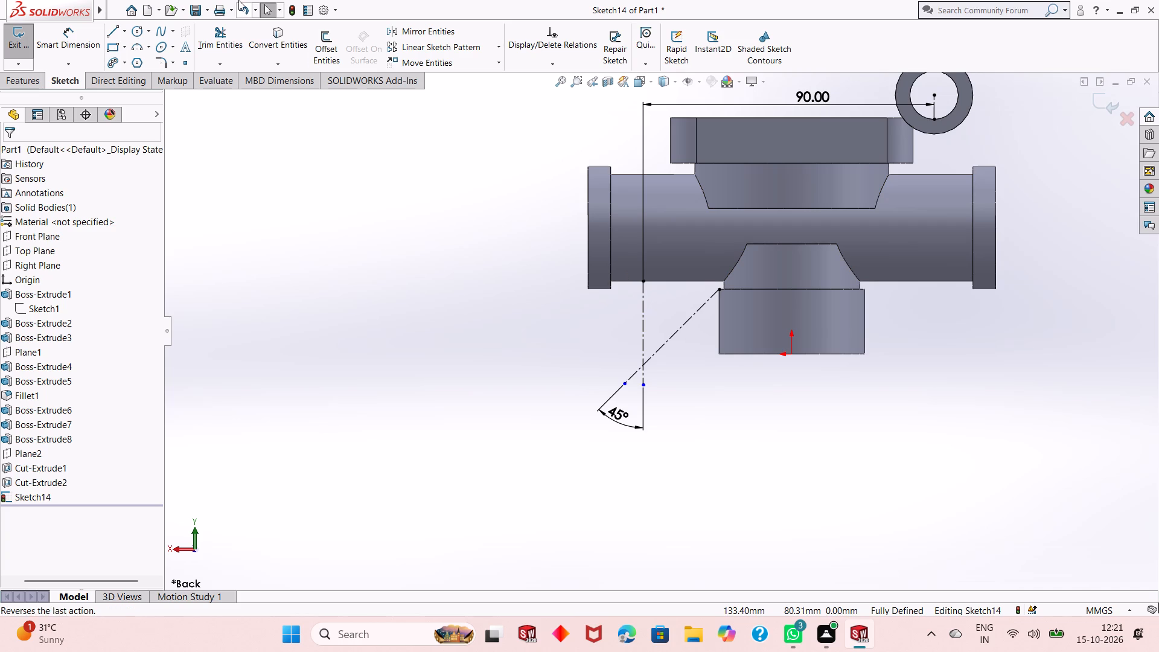
{"action": "left_click", "coordinate": [138, 36]}
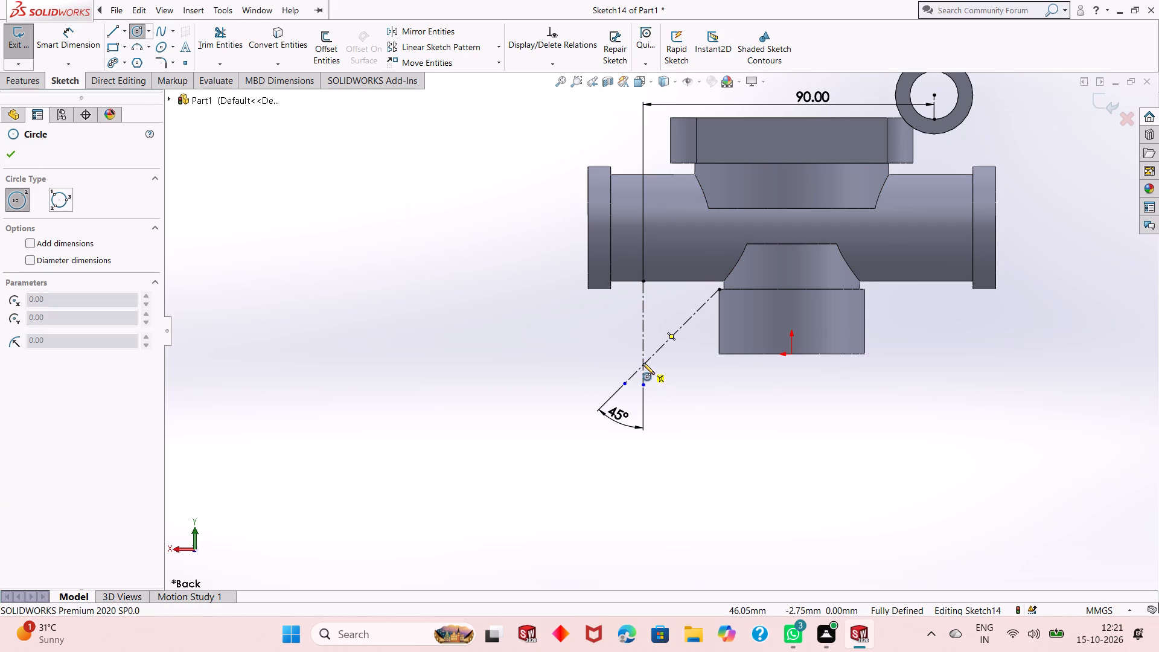
{"action": "scroll", "coordinate": [643, 363], "scroll_direction": "up", "scroll_amount": 2}
{"action": "scroll", "coordinate": [643, 363], "scroll_direction": "down", "scroll_amount": 6}
{"action": "scroll", "coordinate": [683, 293], "scroll_direction": "down", "scroll_amount": 4}
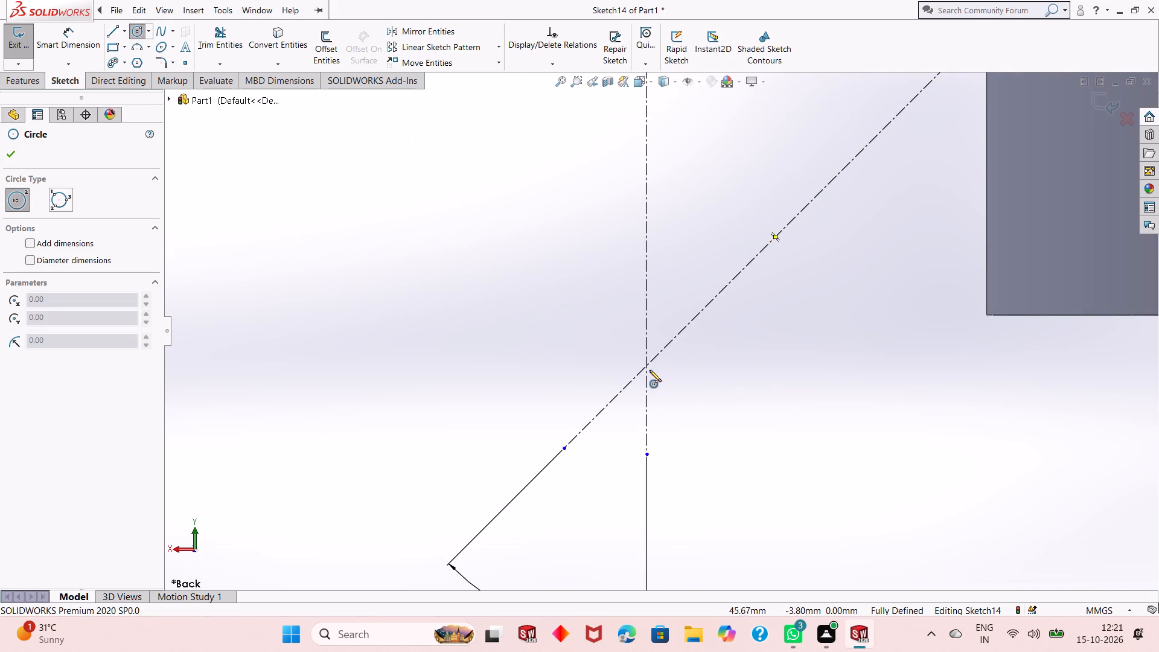
{"action": "left_click", "coordinate": [647, 364]}
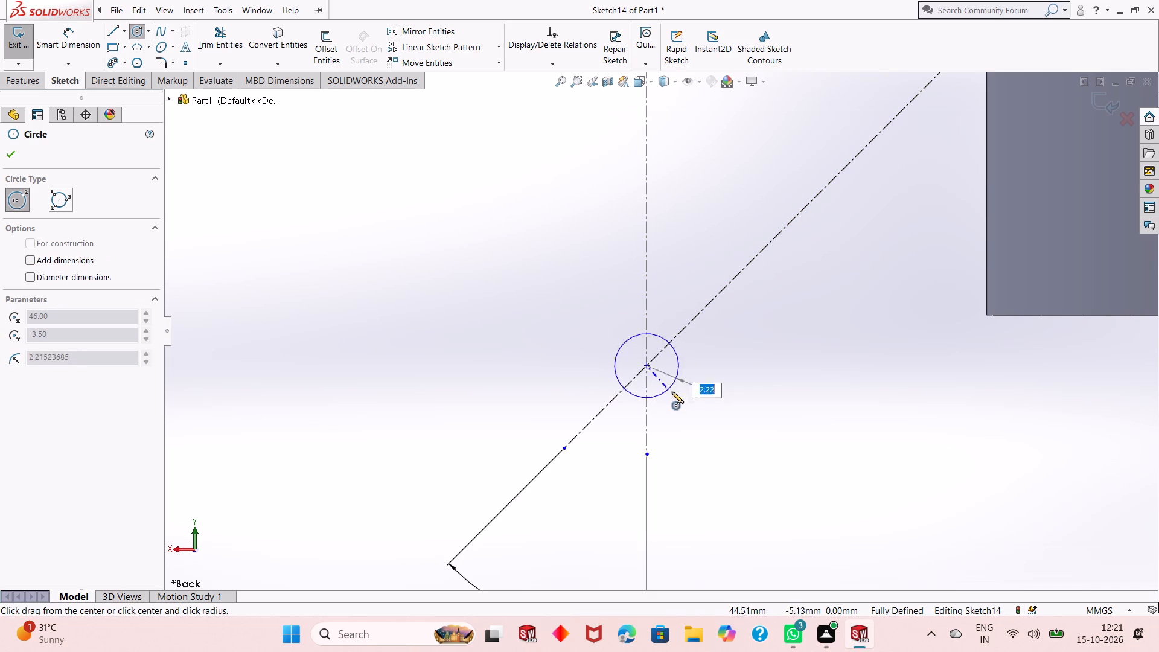
{"action": "left_click", "coordinate": [720, 406]}
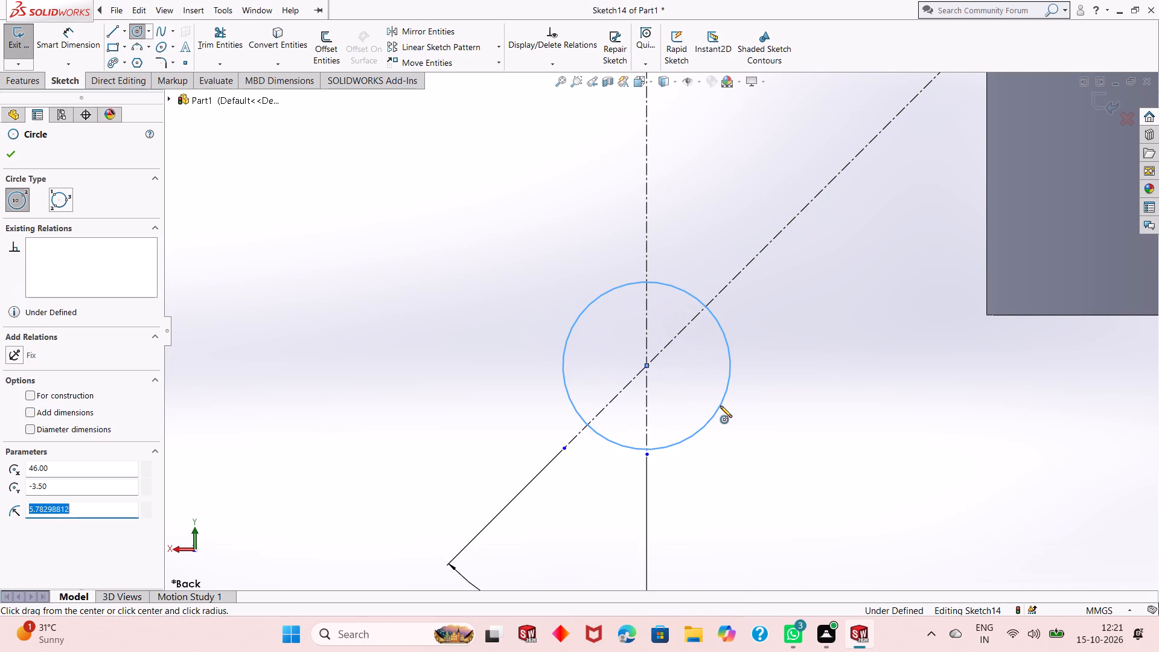
{"action": "scroll", "coordinate": [622, 379], "scroll_direction": "up", "scroll_amount": 4}
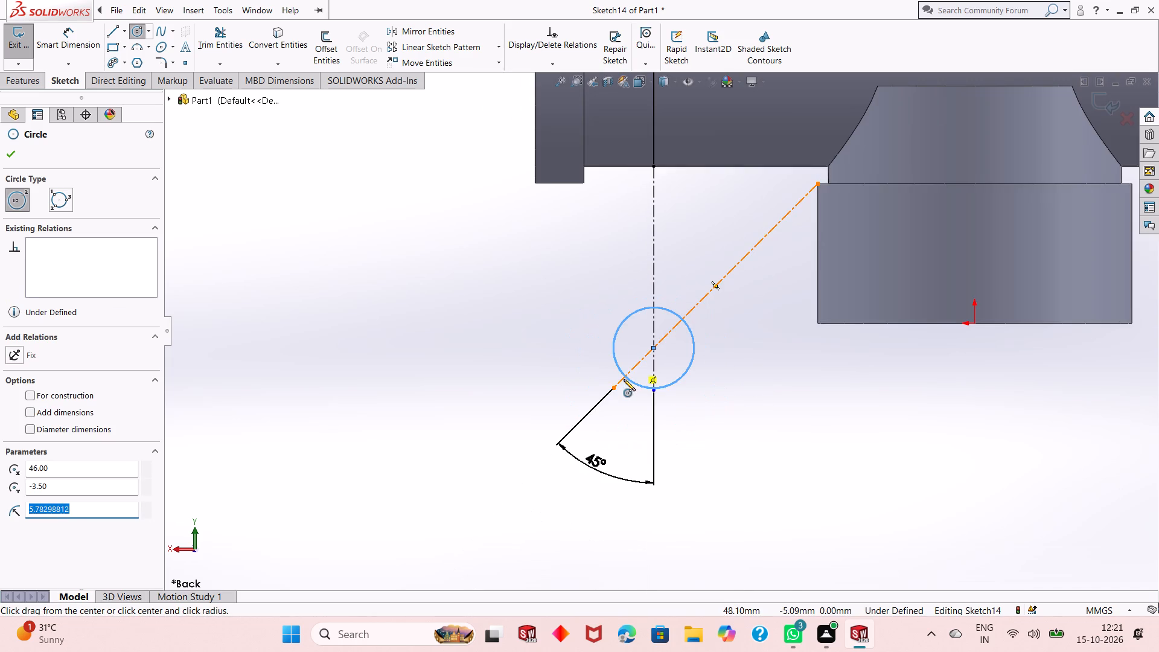
{"action": "right_click", "coordinate": [398, 314]}
{"action": "left_click", "coordinate": [436, 327]}
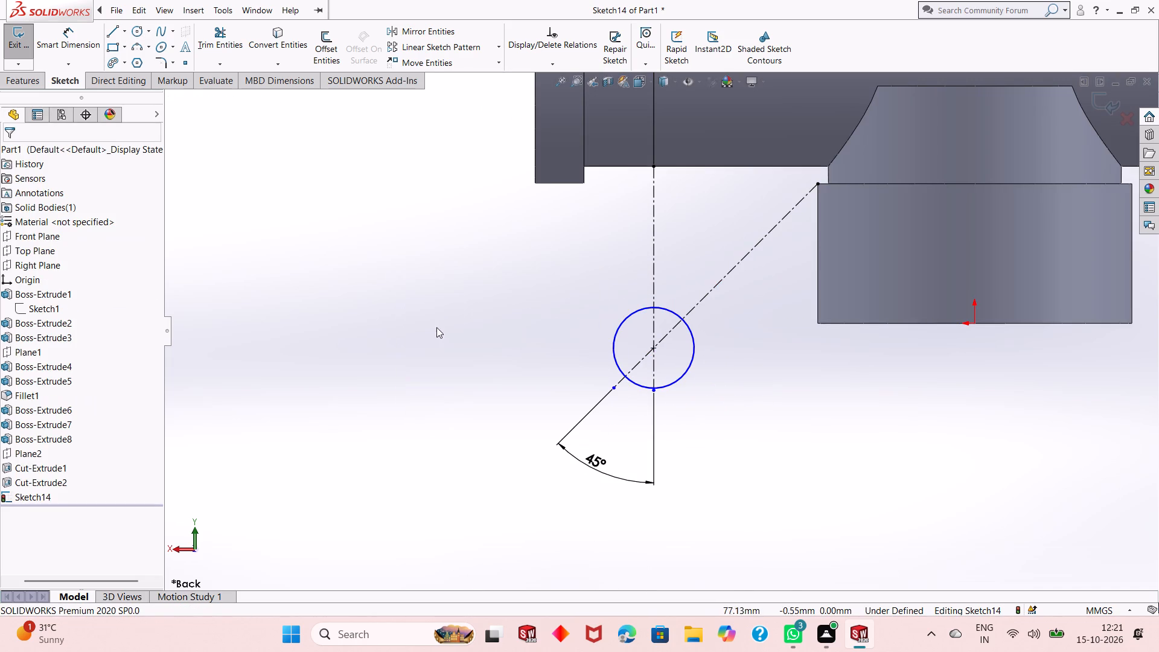
{"action": "left_click", "coordinate": [13, 36]}
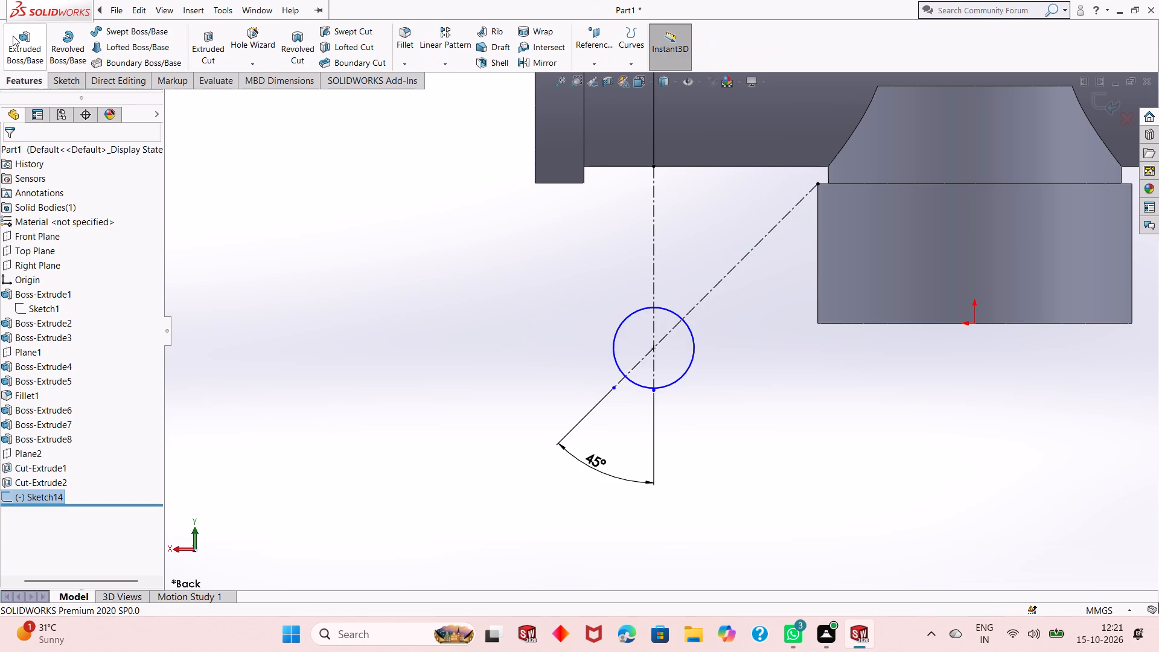
Reopen the centerline sketch and dimension the circle's diameter as 24 mm.
{"action": "left_click", "coordinate": [42, 492]}
{"action": "left_click", "coordinate": [54, 459]}
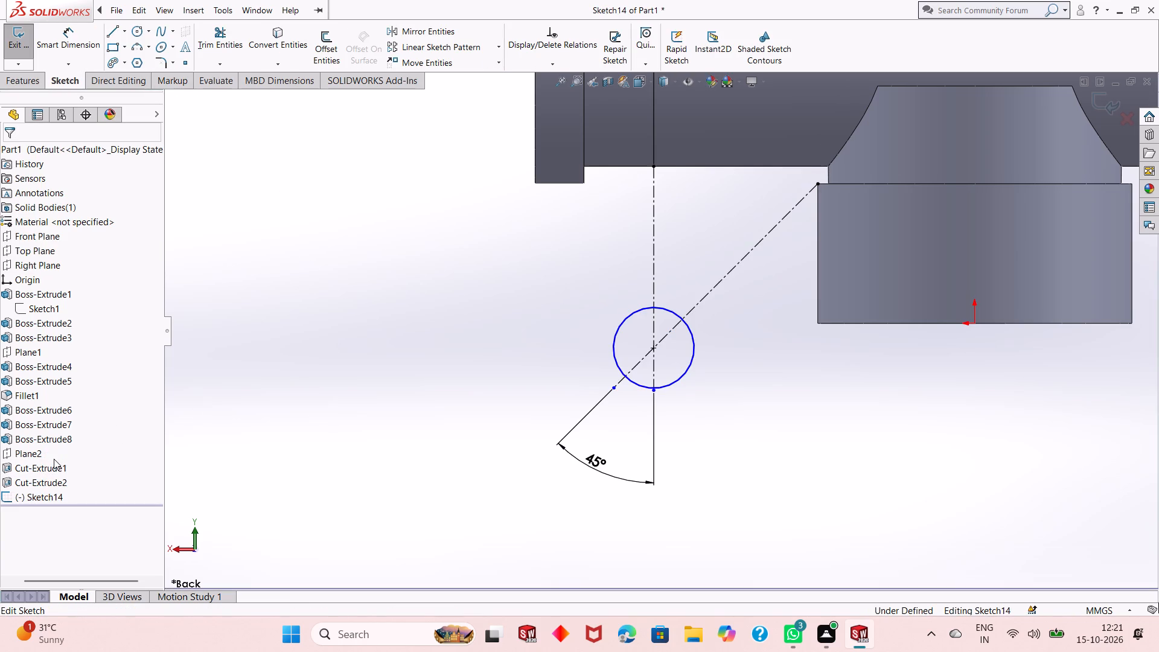
{"action": "left_click", "coordinate": [69, 34]}
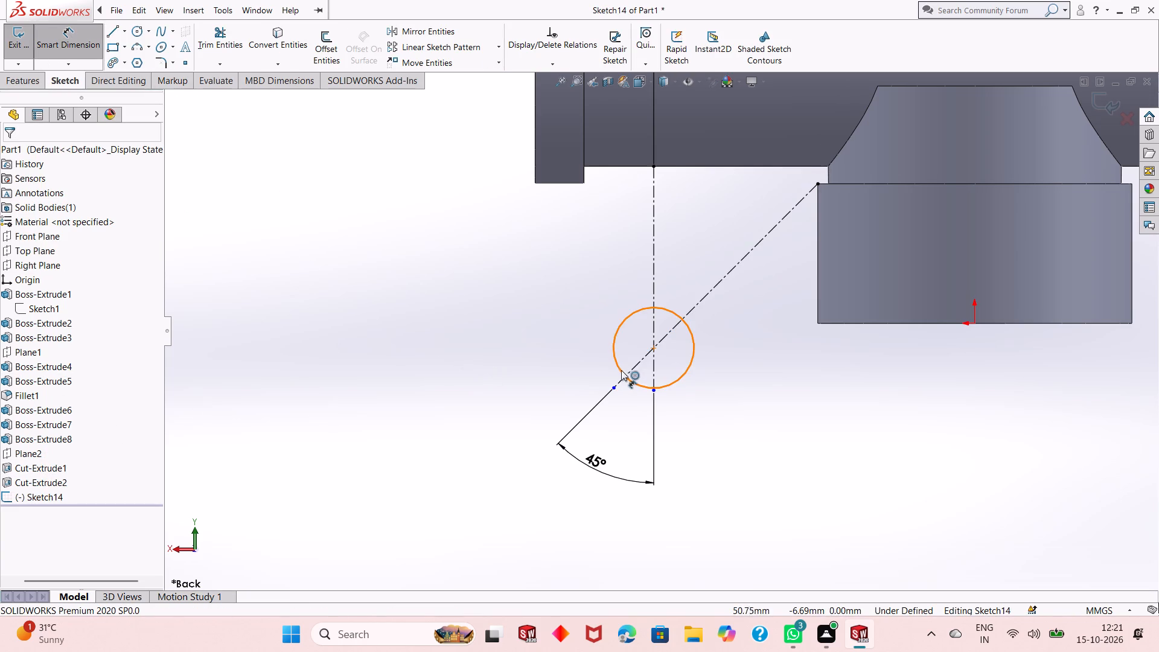
{"action": "left_click", "coordinate": [623, 369]}
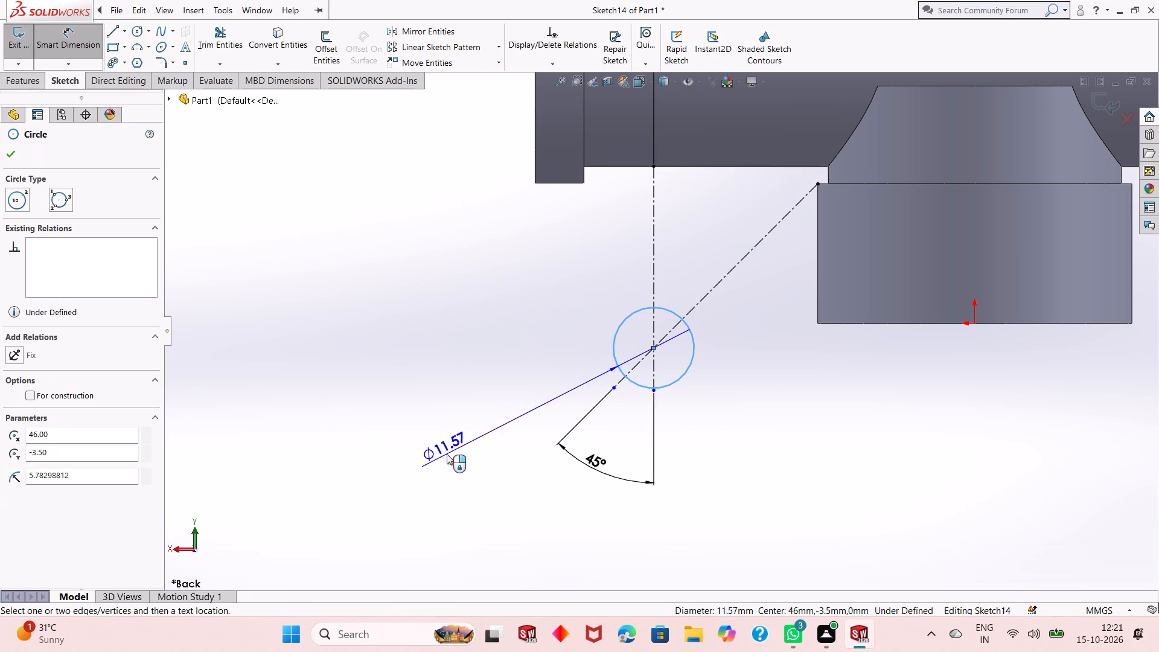
{"action": "left_click", "coordinate": [447, 454]}
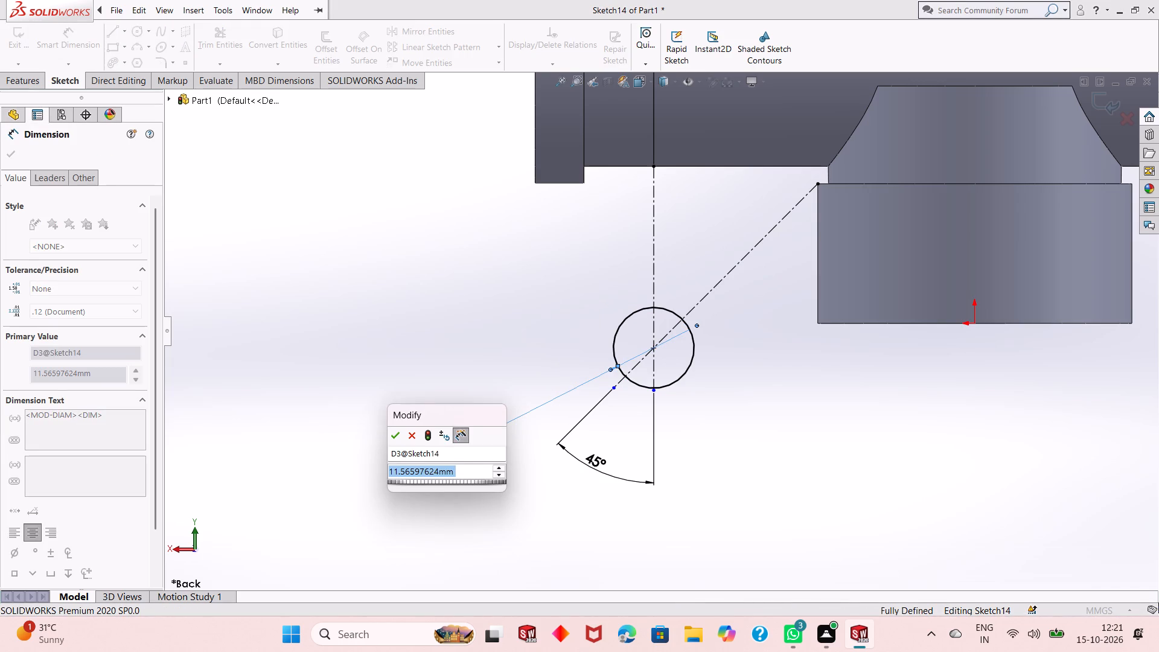
{"action": "type", "text": "24"}
{"action": "key", "text": "Return"}
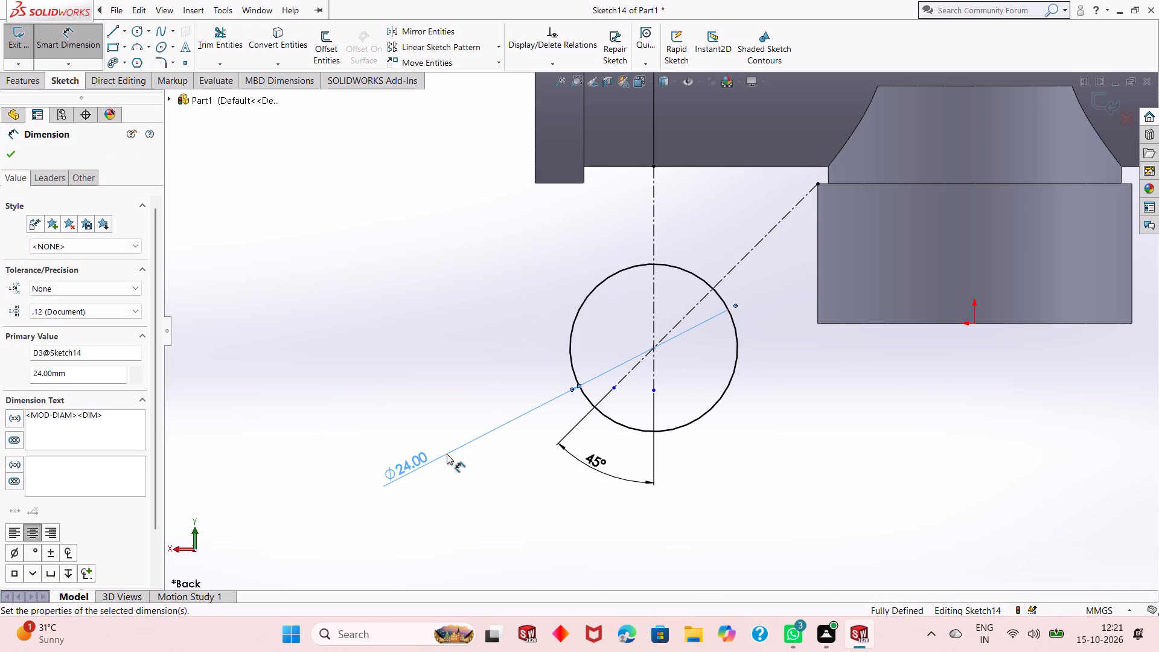
{"action": "right_click", "coordinate": [397, 386]}
{"action": "left_click", "coordinate": [423, 427]}
Extrude the 24 mm circle as a boss with the Mid Plane end condition and a depth of 78 mm.
{"action": "scroll", "coordinate": [555, 403], "scroll_direction": "up", "scroll_amount": 1}
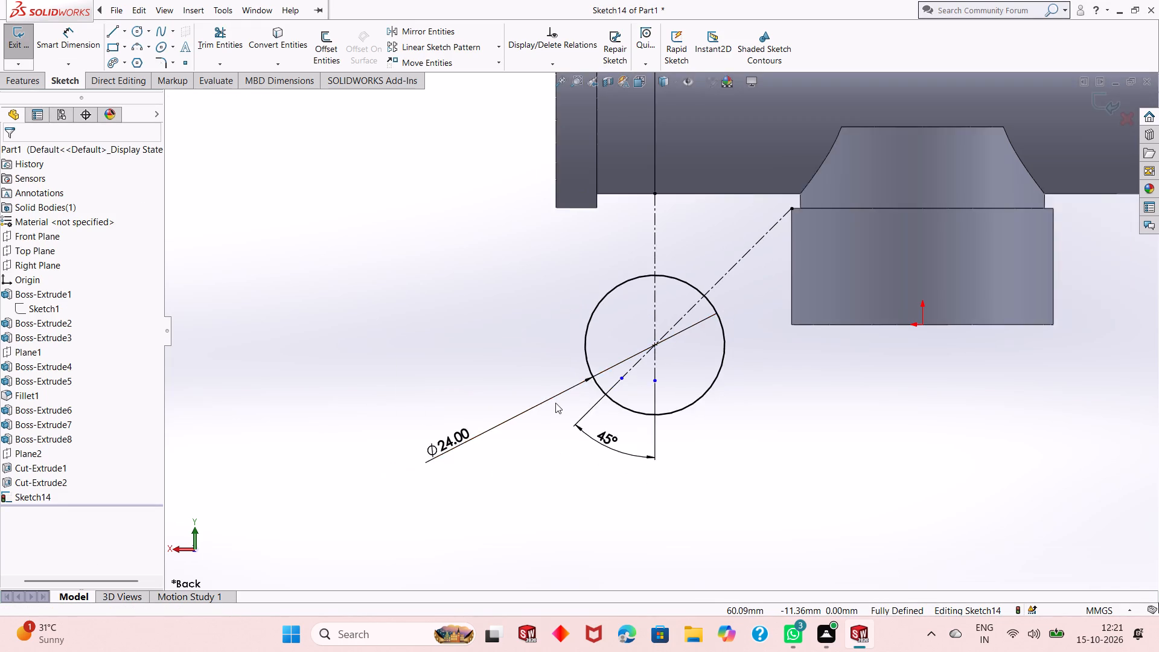
{"action": "scroll", "coordinate": [555, 403], "scroll_direction": "up", "scroll_amount": 4}
{"action": "middle_click_drag", "start_coordinate": [571, 343], "coordinate": [608, 330]}
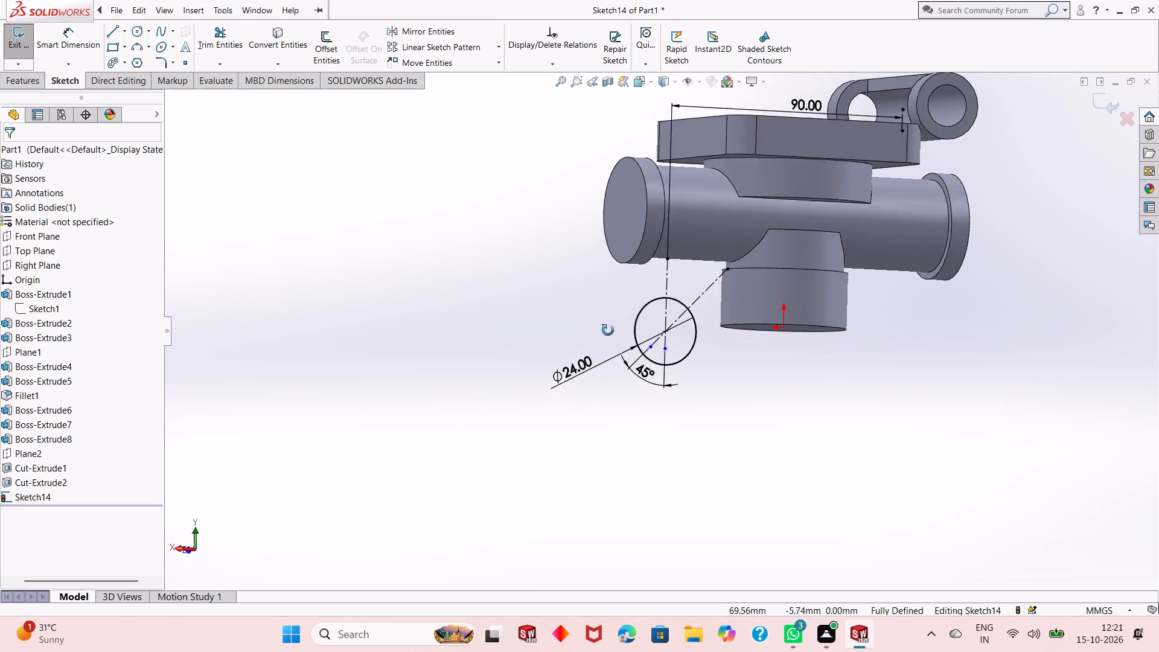
{"action": "middle_click_drag", "start_coordinate": [608, 330], "coordinate": [658, 357]}
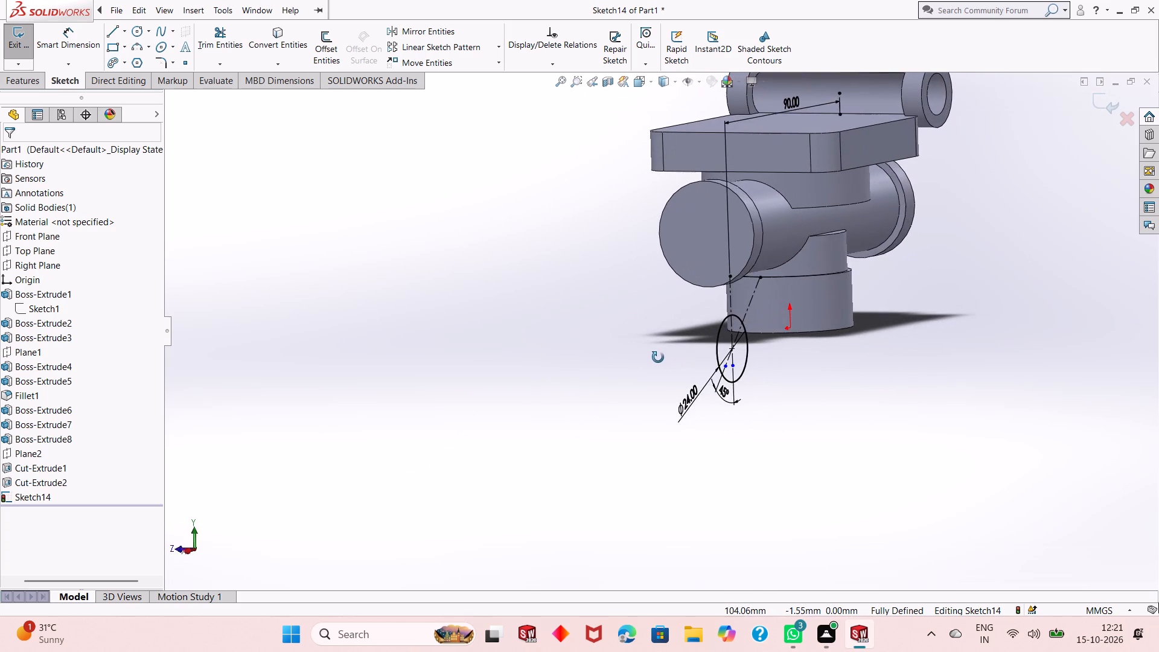
{"action": "middle_click_drag", "start_coordinate": [658, 357], "coordinate": [655, 359]}
{"action": "left_click", "coordinate": [16, 80]}
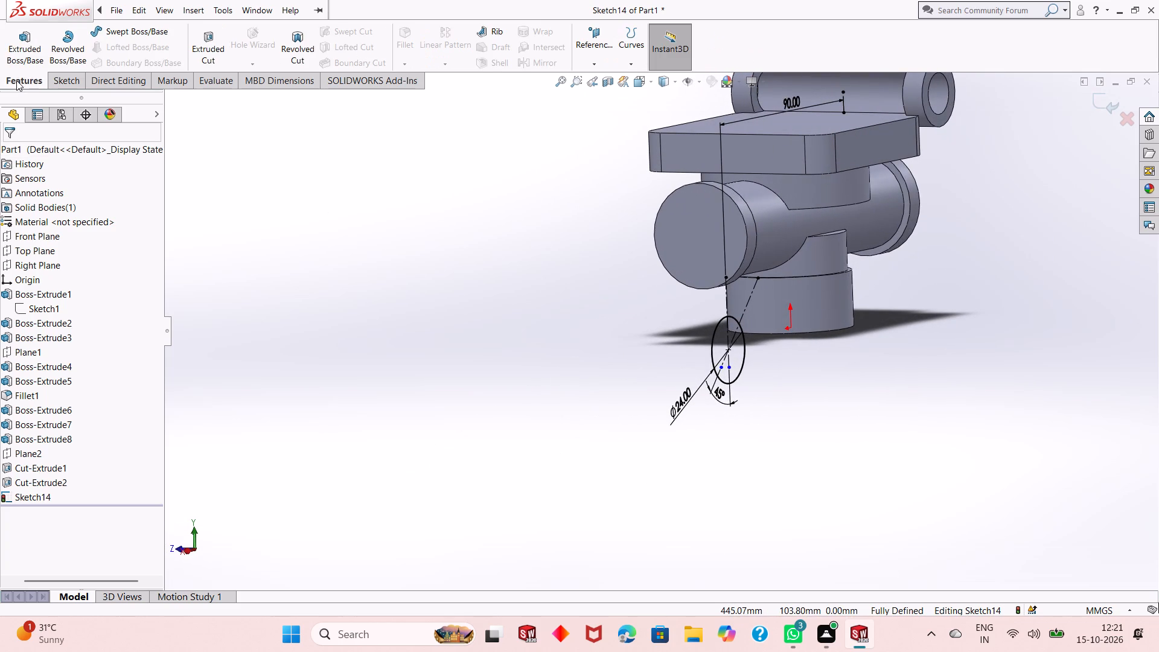
{"action": "left_click", "coordinate": [22, 49]}
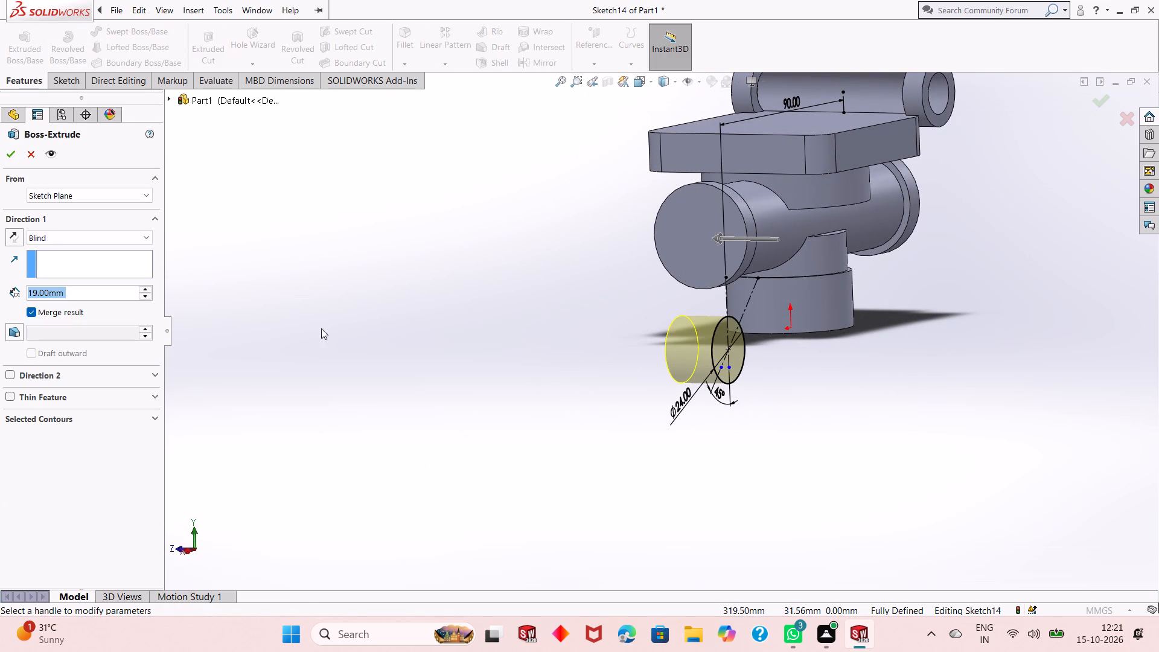
{"action": "left_click", "coordinate": [92, 238]}
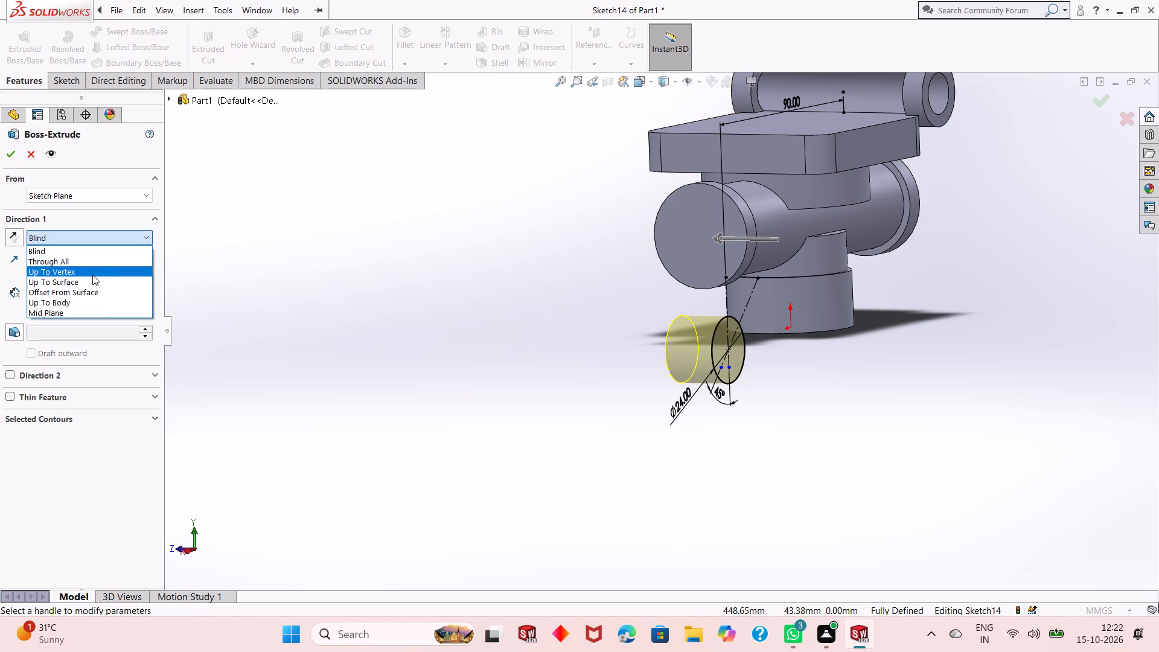
{"action": "left_click", "coordinate": [92, 310]}
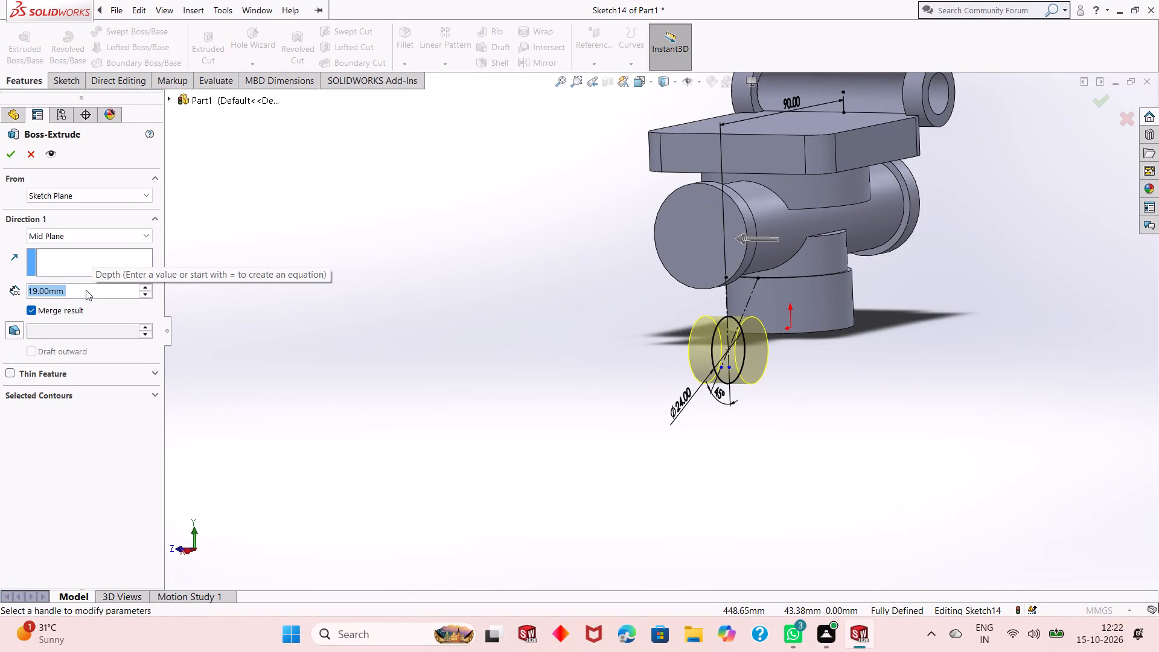
{"action": "type", "text": "78"}
{"action": "key", "text": "Return"}
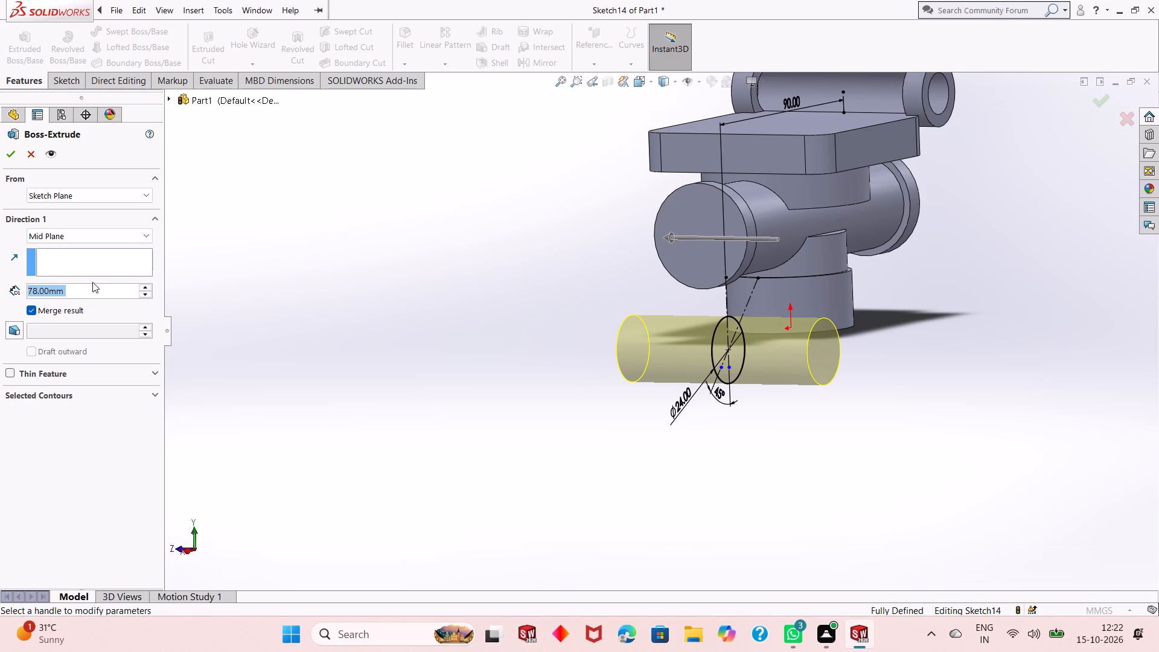
{"action": "left_click", "coordinate": [6, 155]}
Examine the new lower cylinder and its position relative to the collared cylinder, base, plate and bored side cylinder from several angles.
{"action": "scroll", "coordinate": [621, 322], "scroll_direction": "up", "scroll_amount": 1}
{"action": "middle_click_drag", "start_coordinate": [622, 330], "coordinate": [607, 452]}
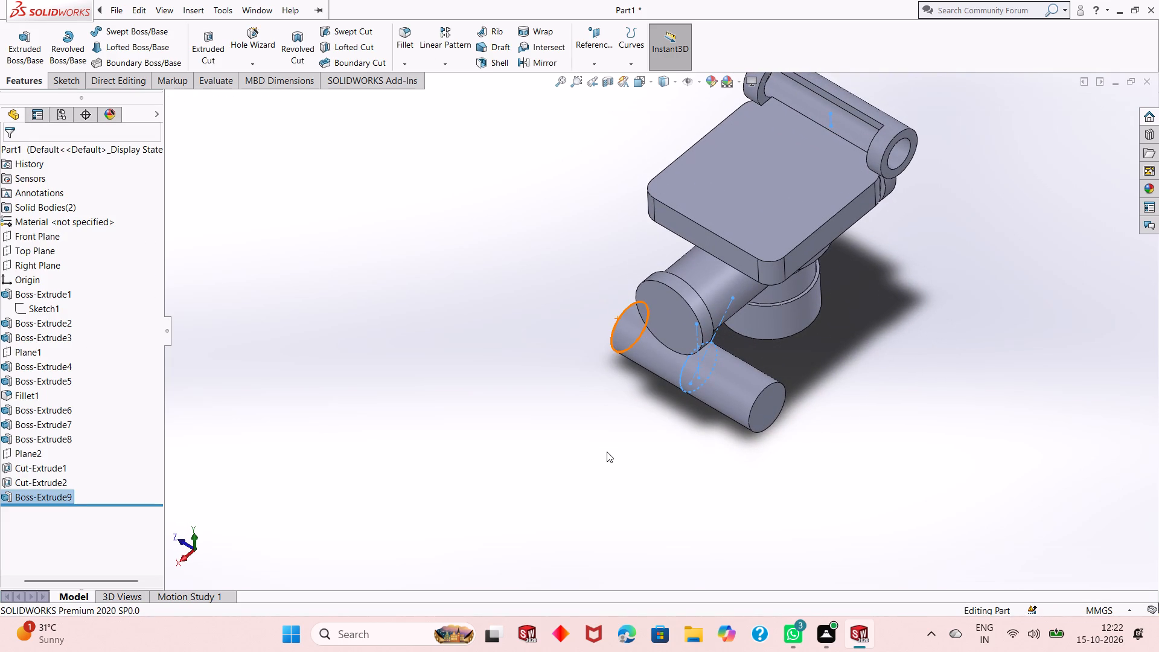
{"action": "scroll", "coordinate": [707, 347], "scroll_direction": "down", "scroll_amount": 1}
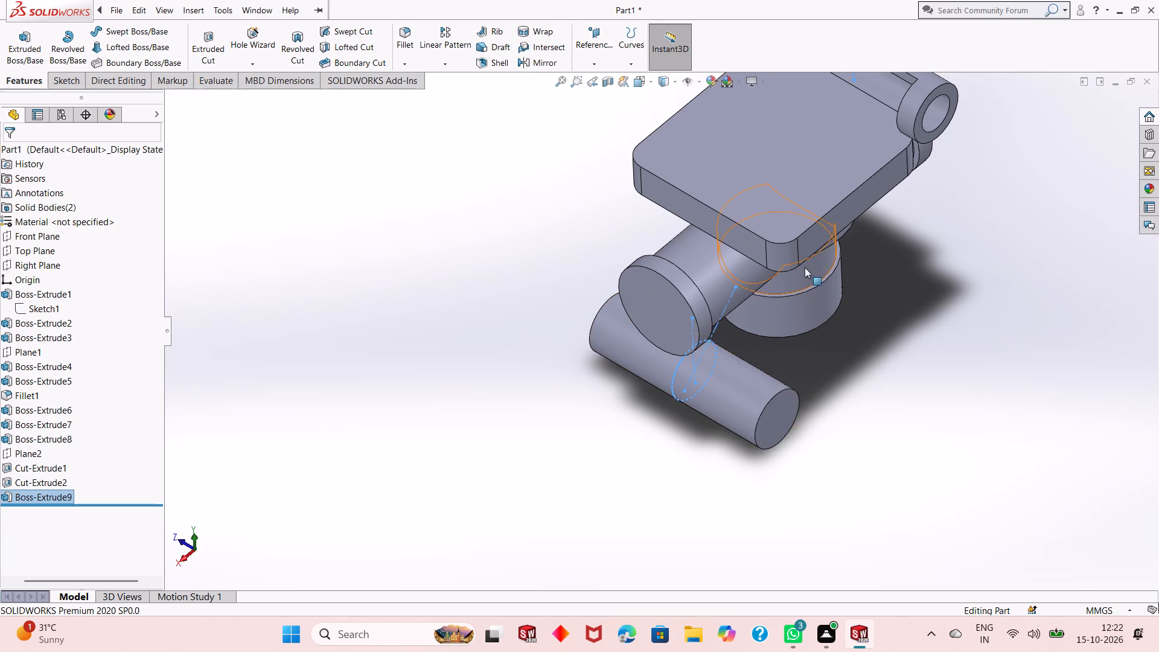
{"action": "middle_click_drag", "start_coordinate": [809, 267], "coordinate": [845, 221]}
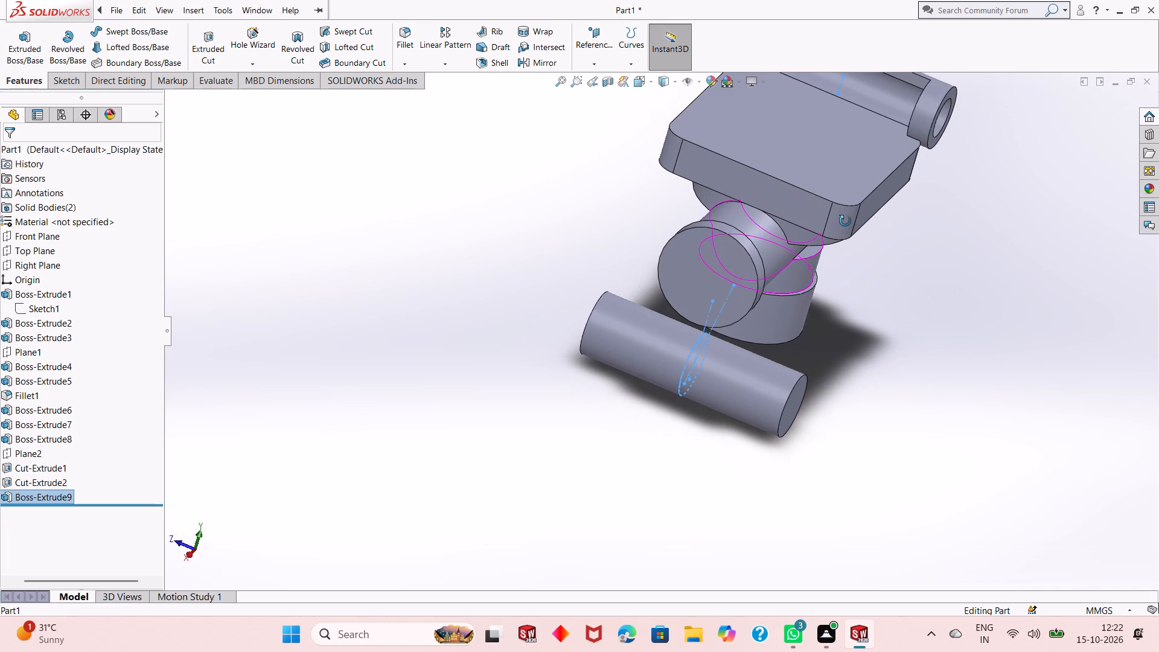
{"action": "middle_click_drag", "start_coordinate": [845, 221], "coordinate": [845, 262]}
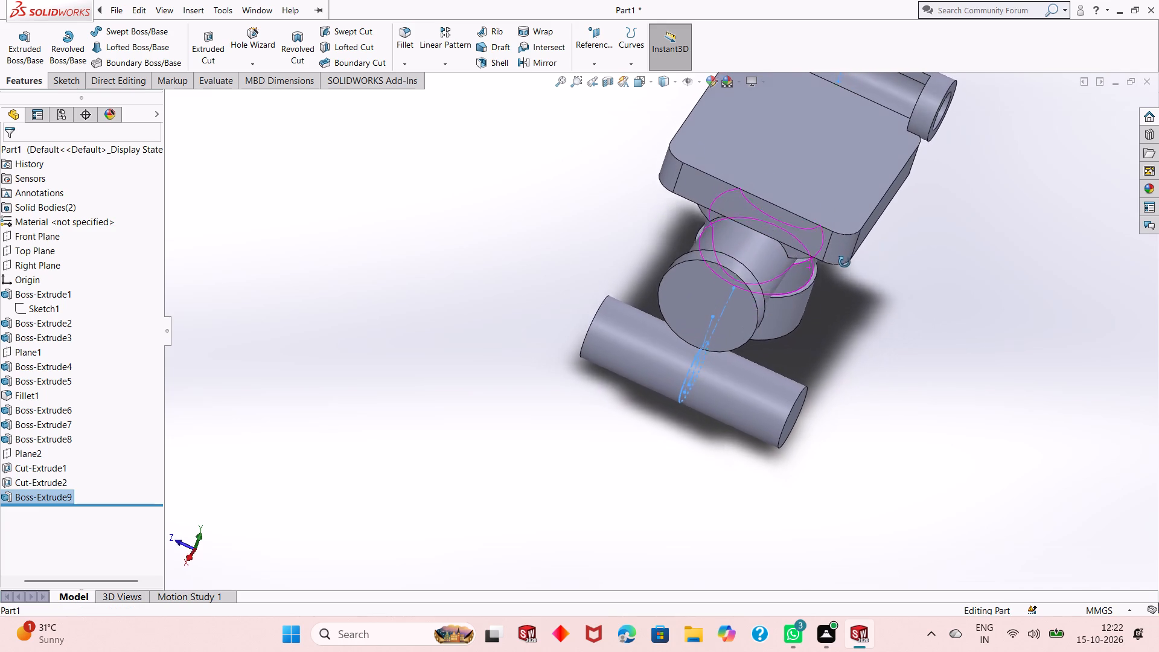
{"action": "middle_click_drag", "start_coordinate": [845, 262], "coordinate": [845, 271]}
{"action": "scroll", "coordinate": [845, 271], "scroll_direction": "up", "scroll_amount": 2}
{"action": "scroll", "coordinate": [746, 129], "scroll_direction": "down", "scroll_amount": 3}
{"action": "scroll", "coordinate": [688, 171], "scroll_direction": "down", "scroll_amount": 3}
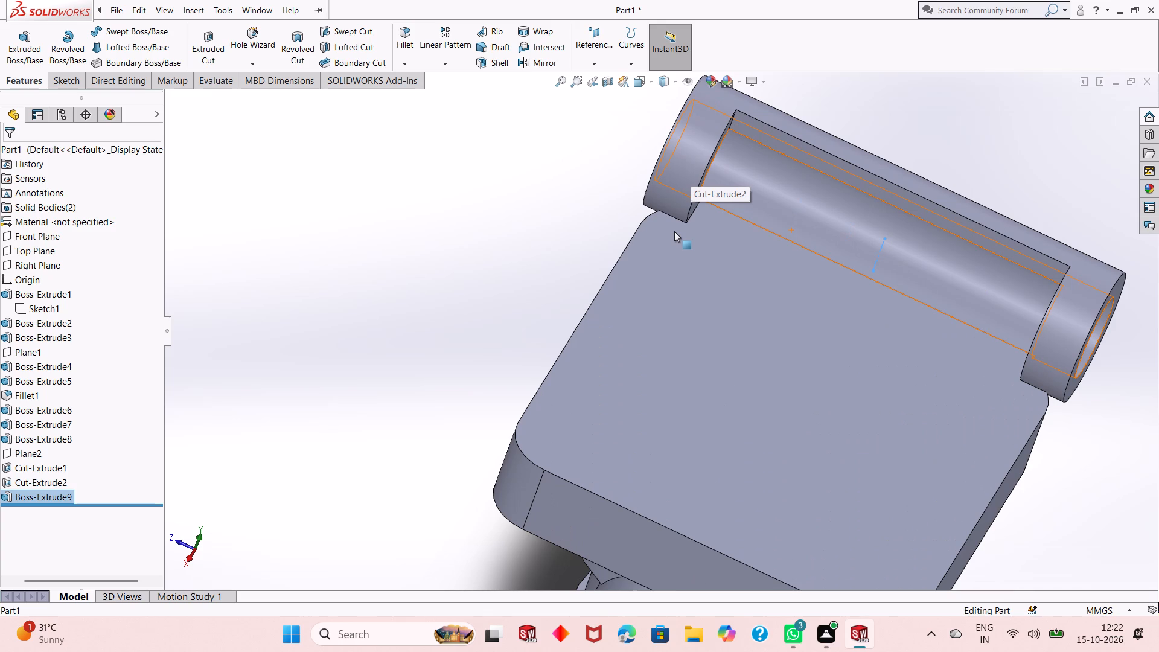
{"action": "middle_click_drag", "start_coordinate": [672, 237], "coordinate": [655, 274]}
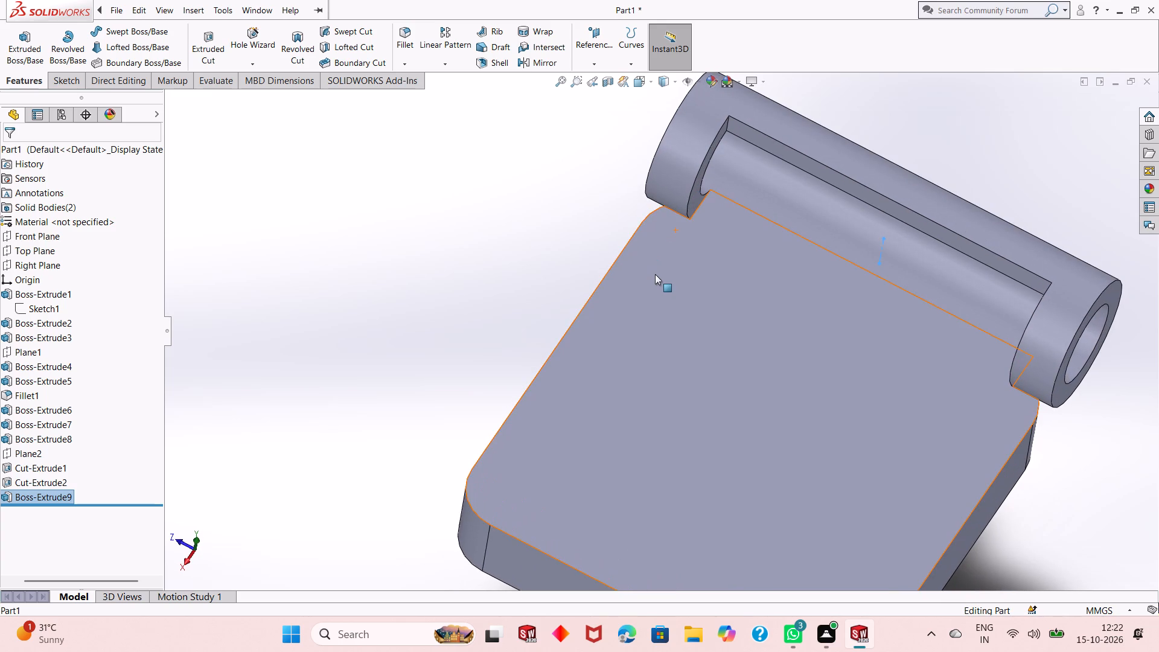
{"action": "scroll", "coordinate": [604, 435], "scroll_direction": "up", "scroll_amount": 5}
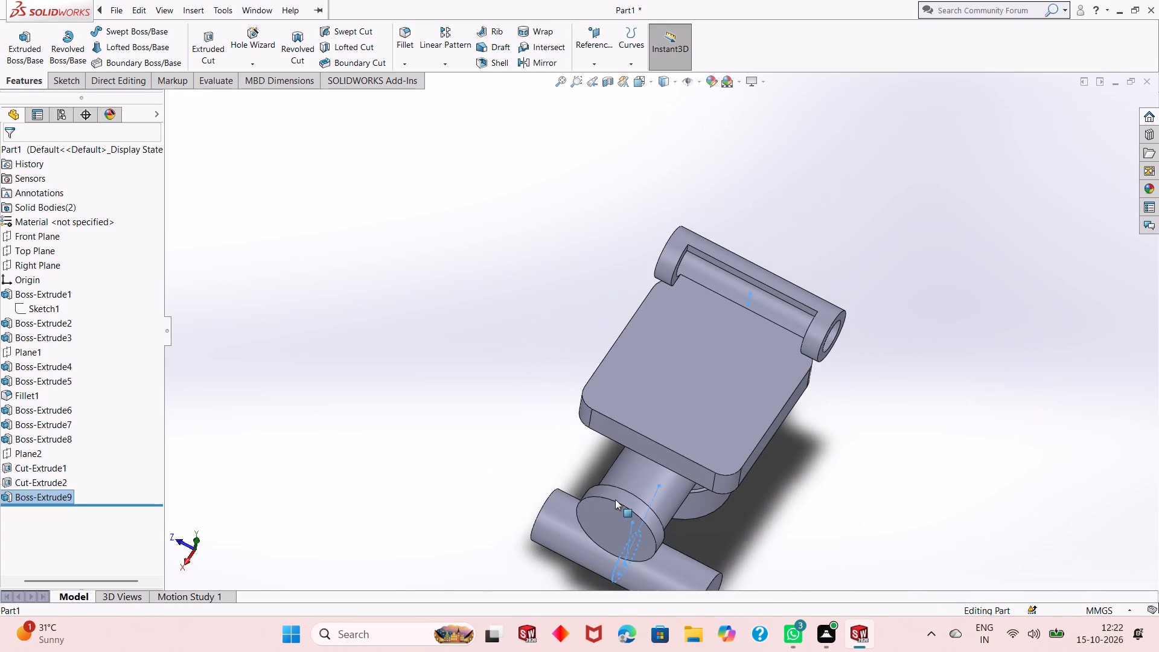
{"action": "scroll", "coordinate": [616, 500], "scroll_direction": "up", "scroll_amount": 3}
{"action": "middle_click_drag", "start_coordinate": [603, 498], "coordinate": [587, 384]}
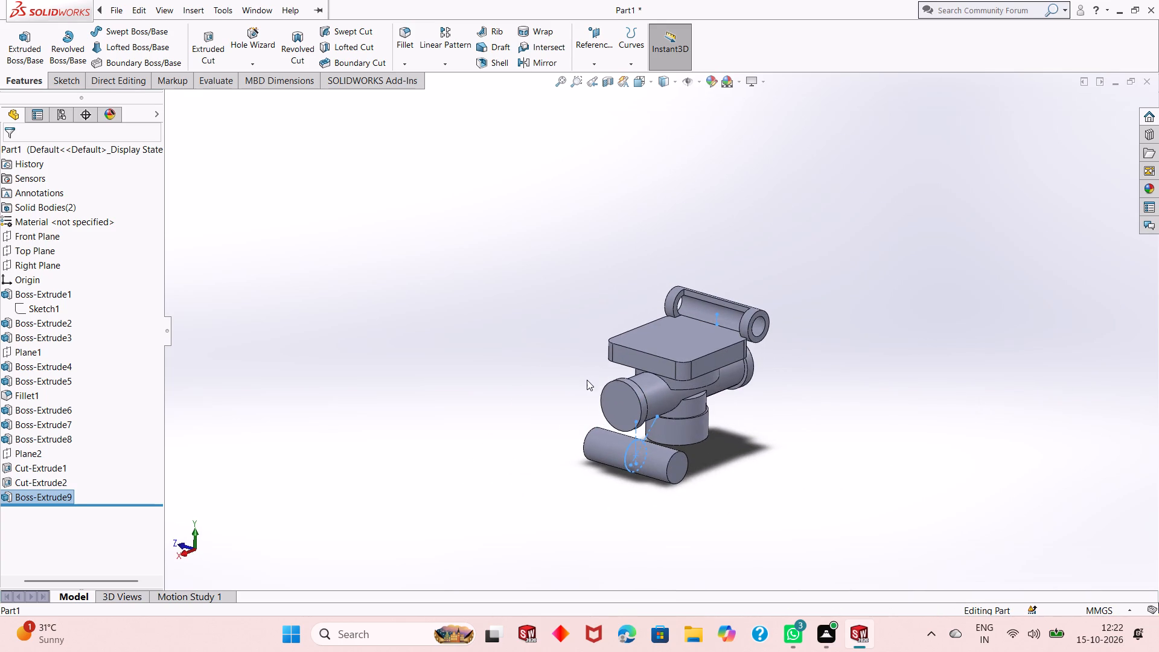
{"action": "left_click", "coordinate": [586, 379]}
{"action": "scroll", "coordinate": [767, 380], "scroll_direction": "down", "scroll_amount": 2}
{"action": "middle_click_drag", "start_coordinate": [686, 467], "coordinate": [648, 449]}
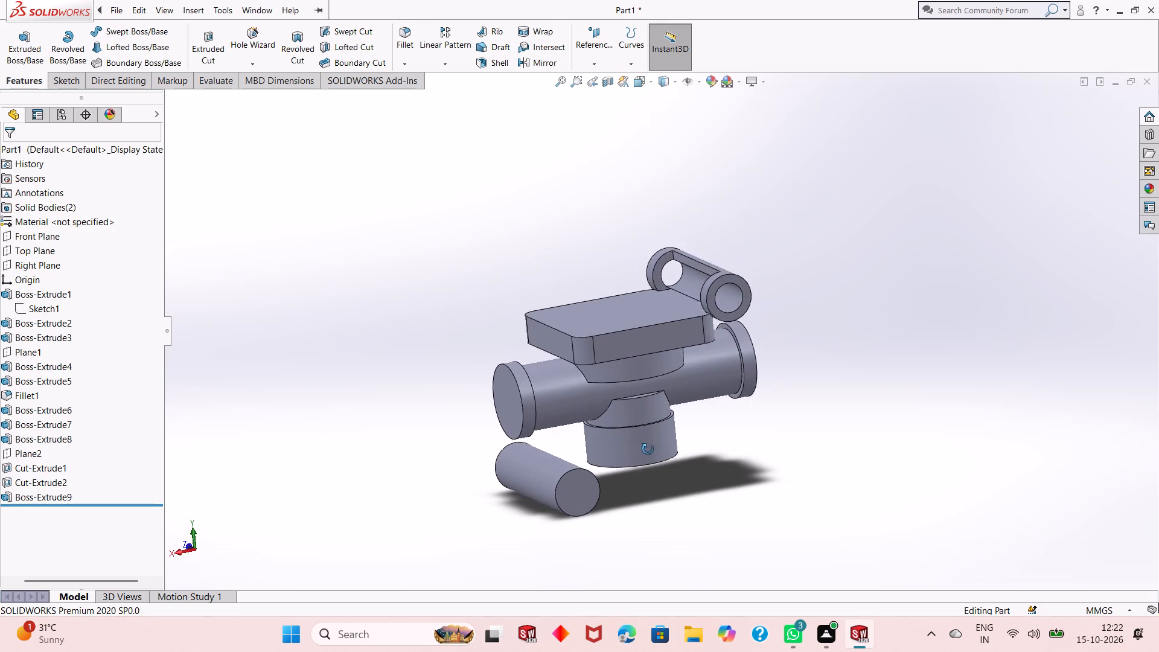
{"action": "middle_click_drag", "start_coordinate": [648, 449], "coordinate": [626, 460]}
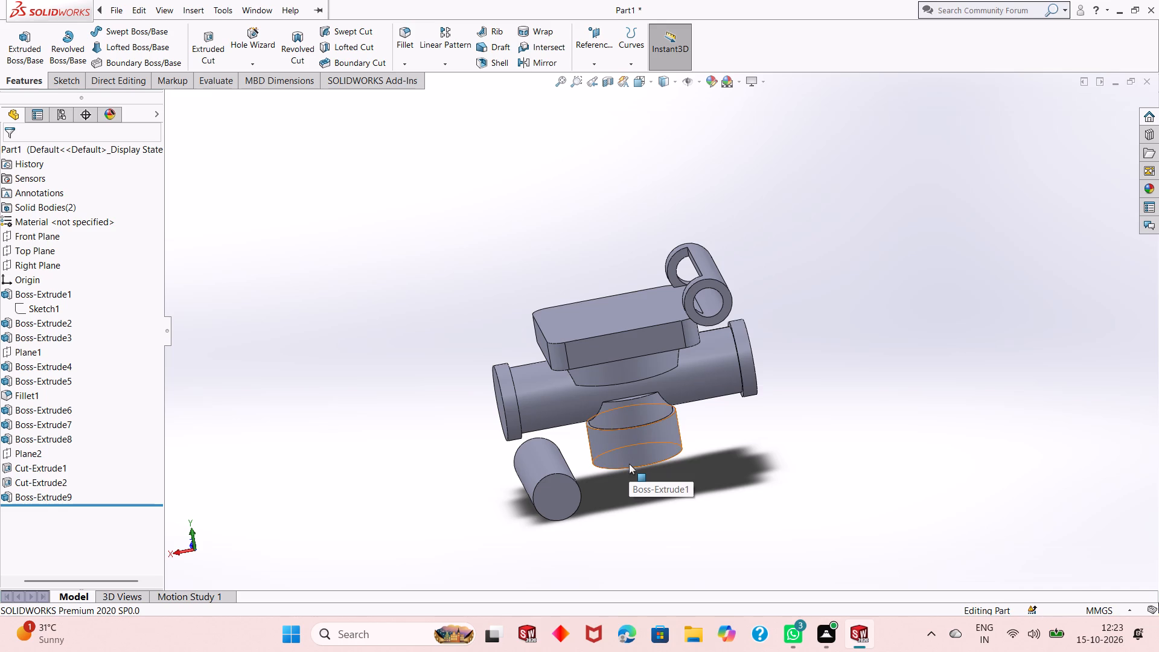
{"action": "middle_click_drag", "start_coordinate": [620, 464], "coordinate": [602, 415]}
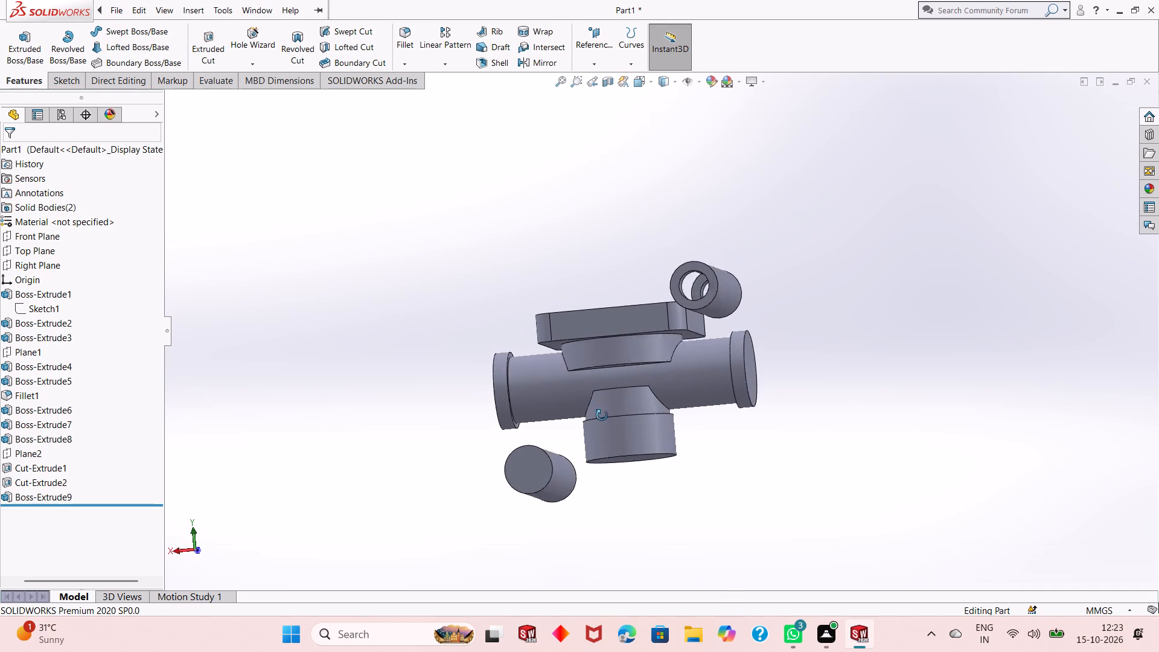
{"action": "middle_click_drag", "start_coordinate": [602, 415], "coordinate": [610, 441]}
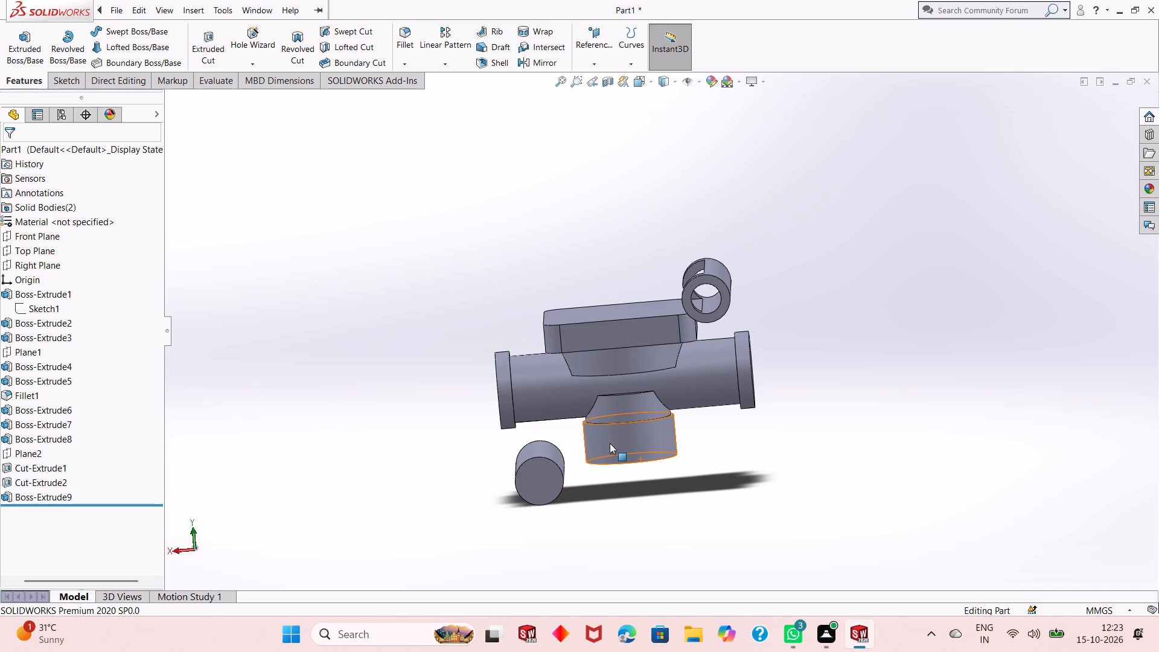
{"action": "scroll", "coordinate": [610, 443], "scroll_direction": "down", "scroll_amount": 3}
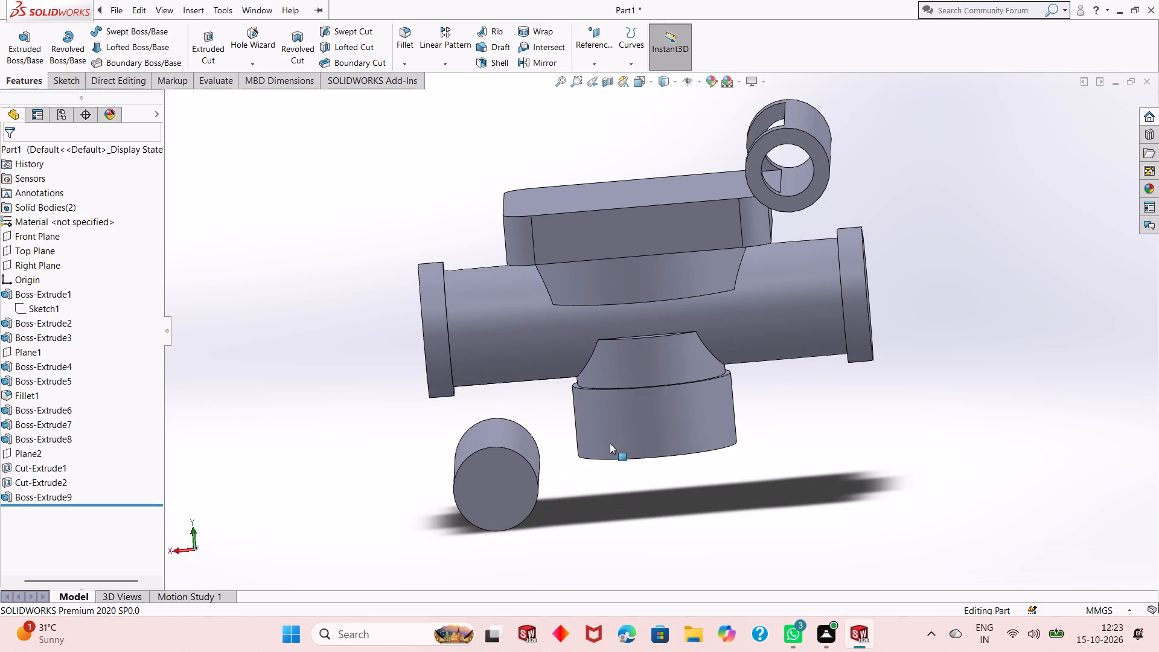
Start a new sketch on the Front Plane.
{"action": "scroll", "coordinate": [610, 443], "scroll_direction": "down", "scroll_amount": 2}
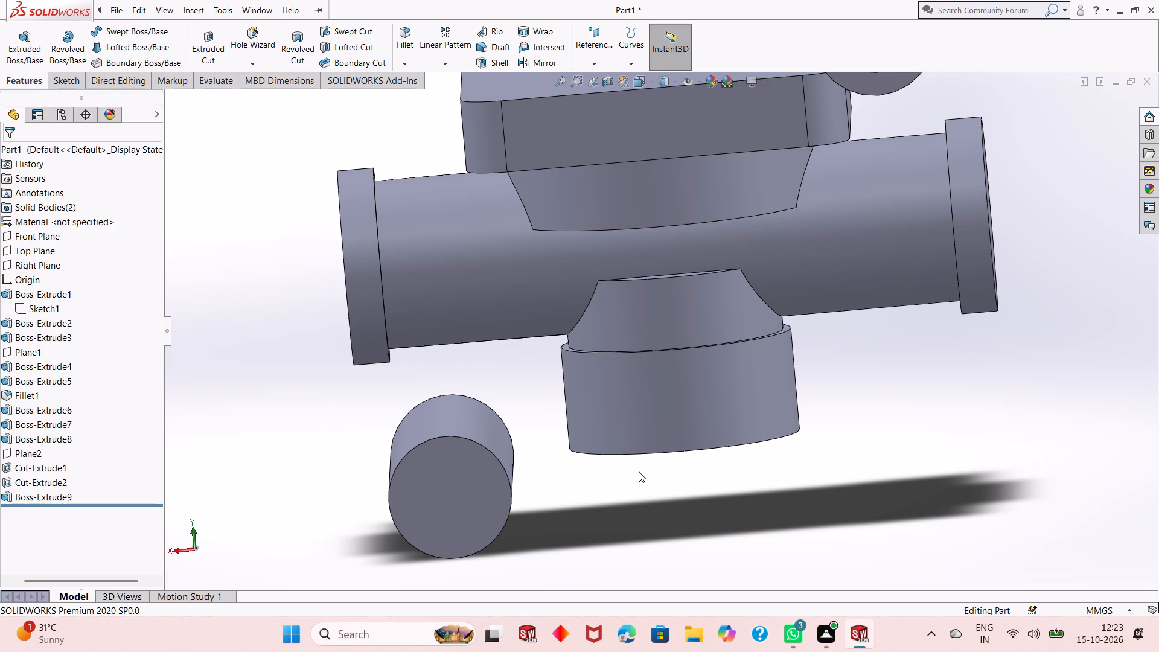
{"action": "scroll", "coordinate": [675, 516], "scroll_direction": "up", "scroll_amount": 2}
{"action": "scroll", "coordinate": [615, 364], "scroll_direction": "down", "scroll_amount": 1}
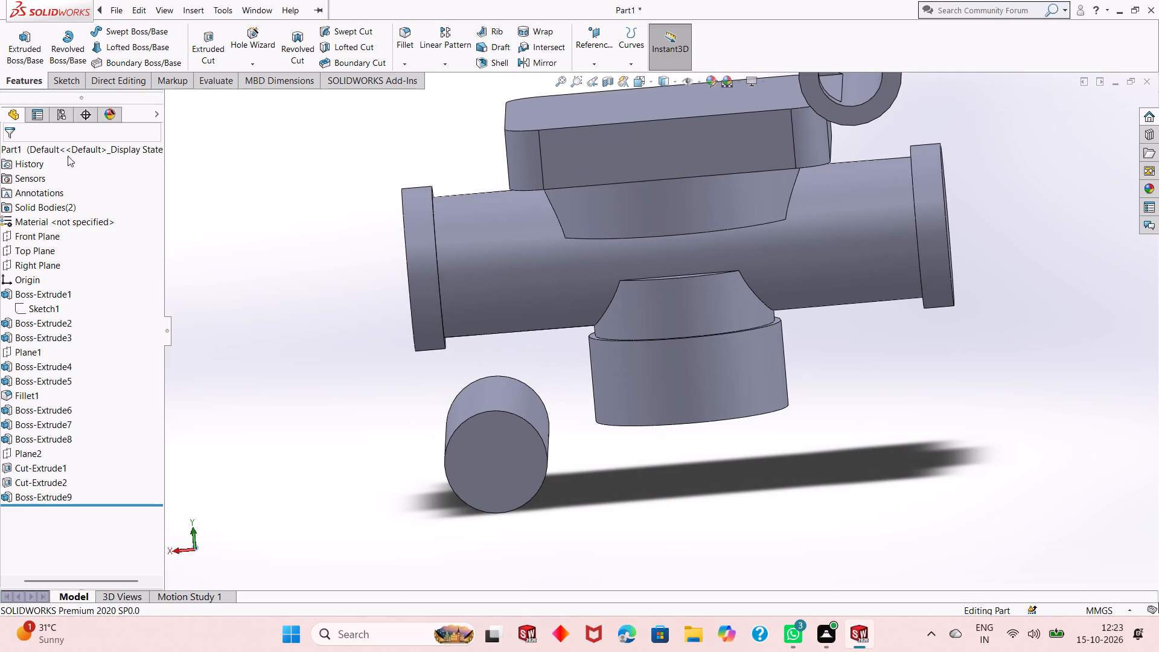
{"action": "left_click", "coordinate": [40, 238]}
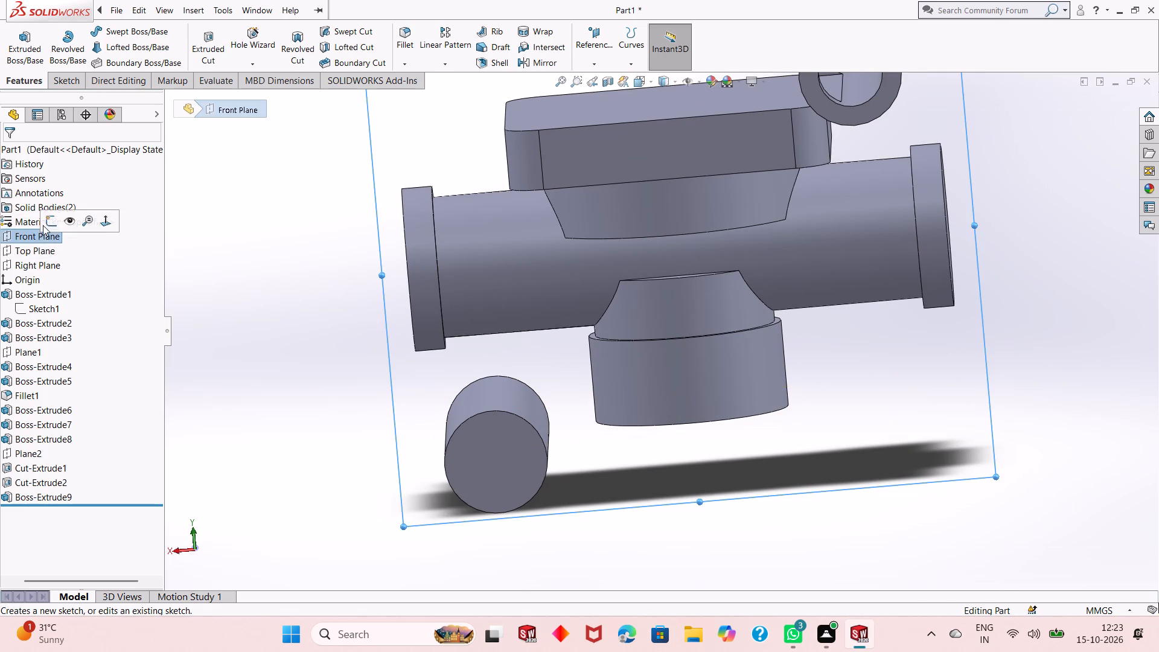
{"action": "left_click", "coordinate": [49, 221]}
Examine the lower side cylinder's position relative to the stepped base and the collared cylinder from several angles.
{"action": "middle_click_drag", "start_coordinate": [477, 374], "coordinate": [523, 356]}
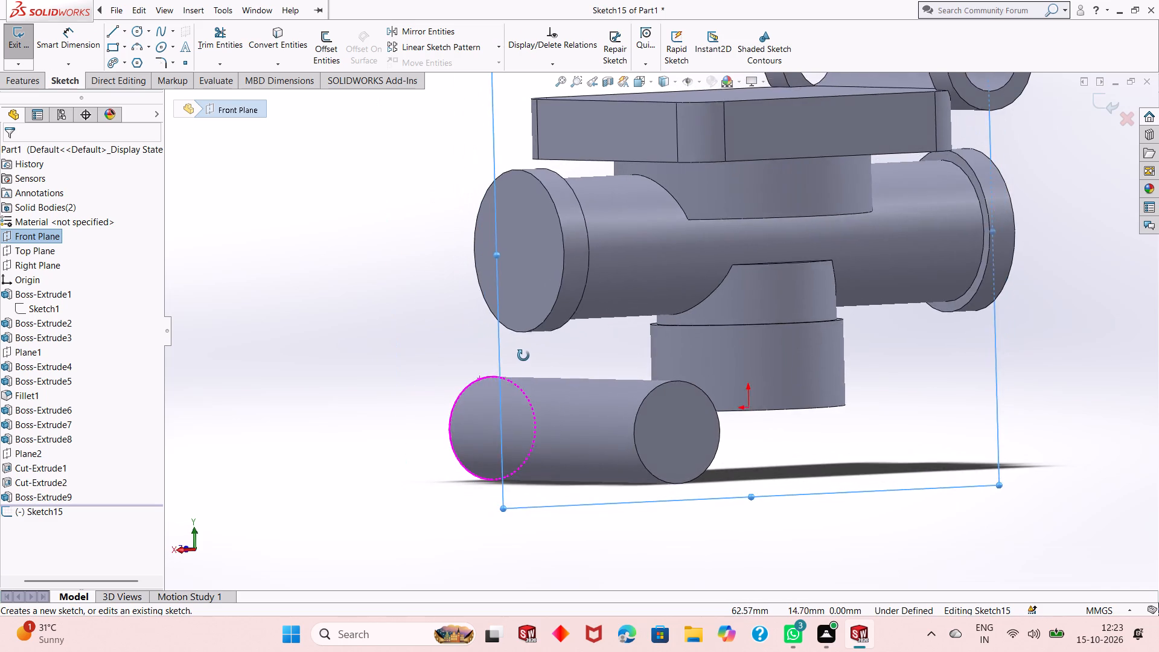
{"action": "middle_click_drag", "start_coordinate": [523, 356], "coordinate": [486, 355]}
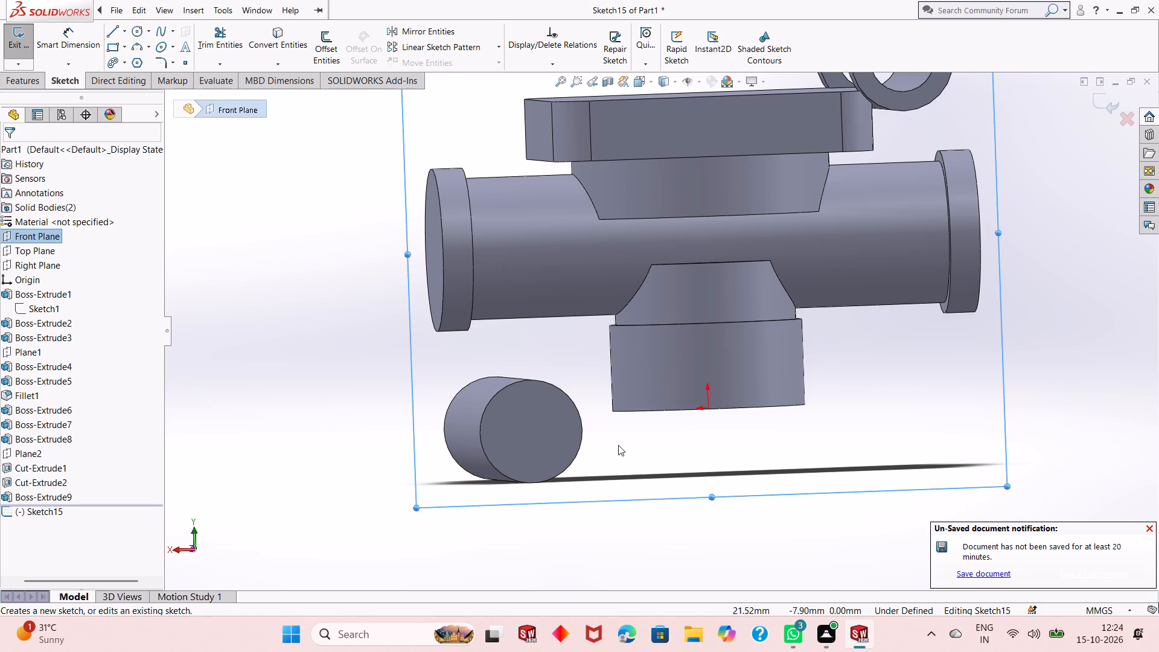
{"action": "middle_click_drag", "start_coordinate": [619, 444], "coordinate": [599, 462]}
{"action": "middle_click_drag", "start_coordinate": [623, 435], "coordinate": [637, 439]}
{"action": "scroll", "coordinate": [637, 439], "scroll_direction": "up", "scroll_amount": 3}
{"action": "scroll", "coordinate": [716, 340], "scroll_direction": "down", "scroll_amount": 3}
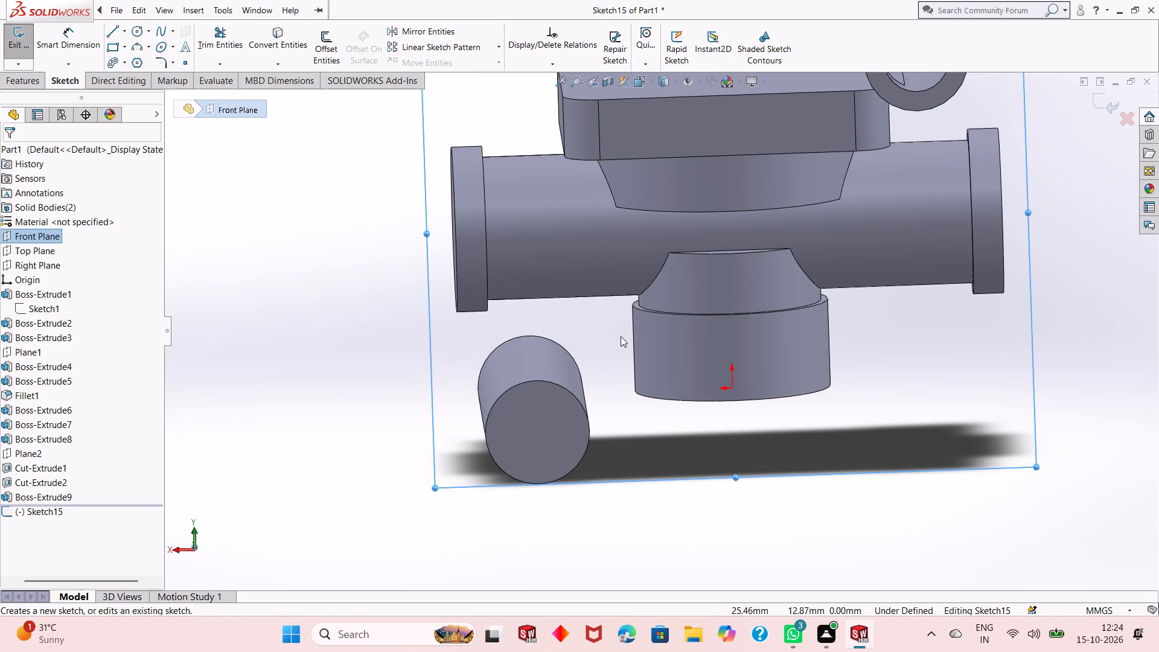
{"action": "middle_click_drag", "start_coordinate": [623, 374], "coordinate": [614, 369]}
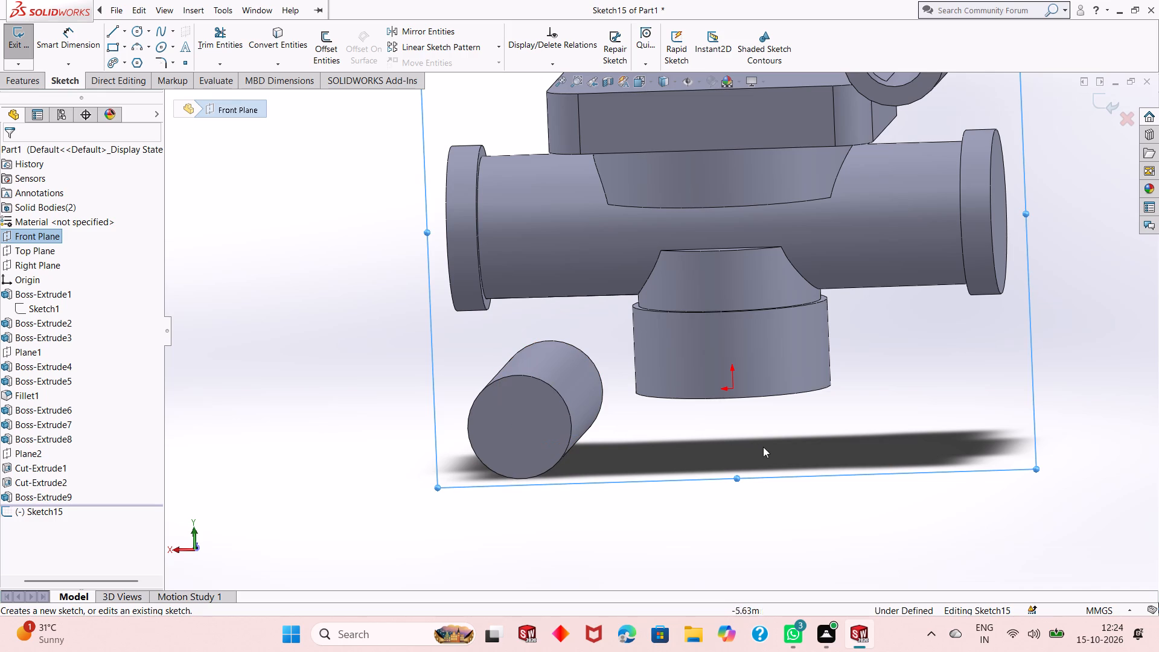
{"action": "middle_click_drag", "start_coordinate": [601, 383], "coordinate": [611, 389]}
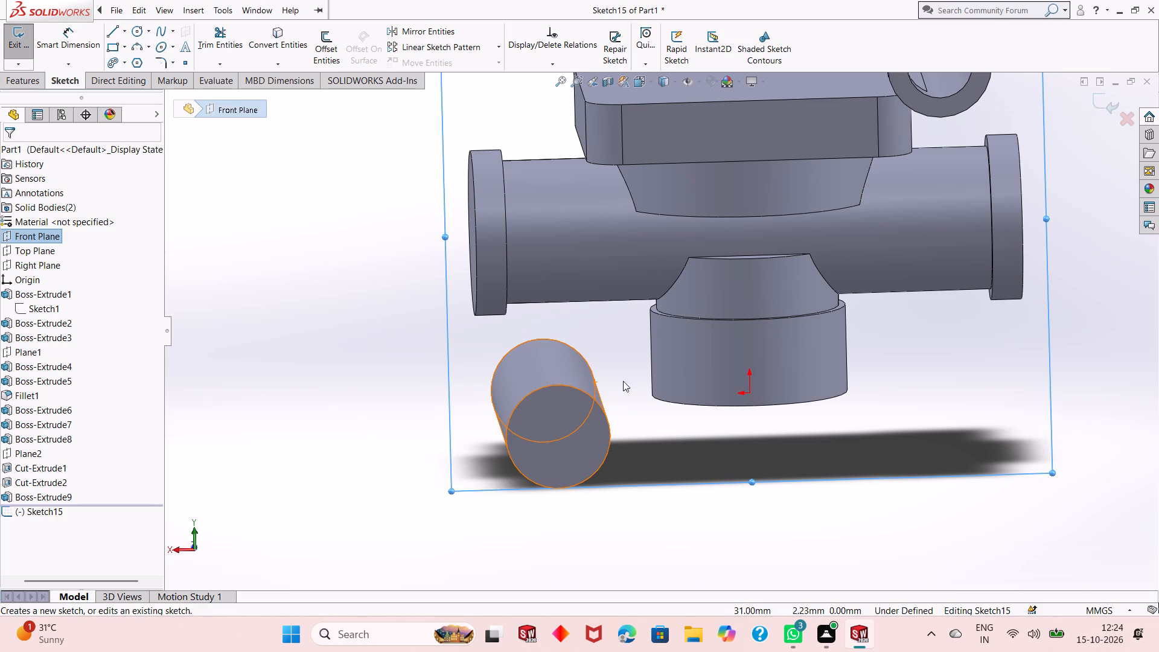
{"action": "middle_click_drag", "start_coordinate": [649, 403], "coordinate": [688, 388]}
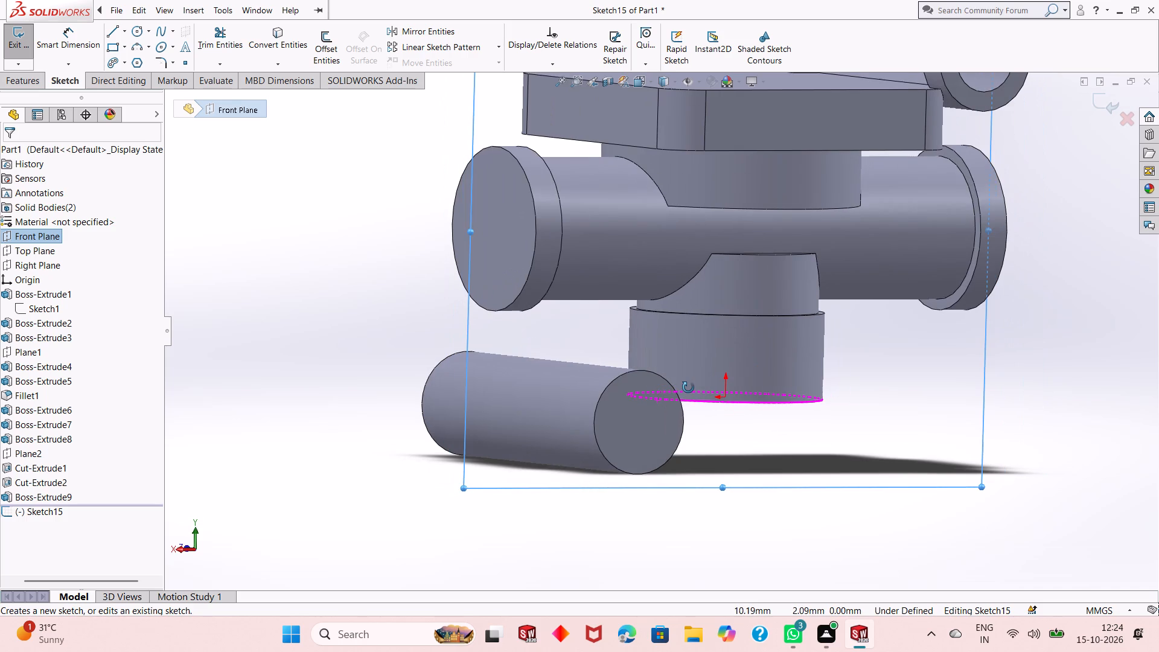
{"action": "middle_click_drag", "start_coordinate": [688, 388], "coordinate": [631, 391]}
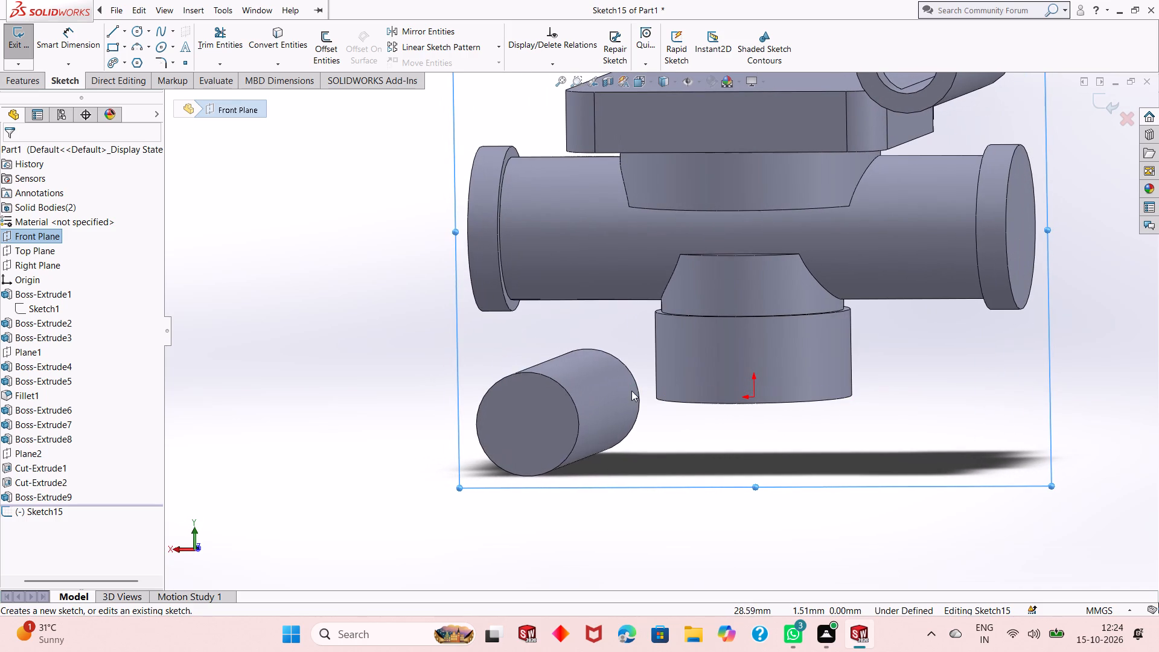
{"action": "middle_click_drag", "start_coordinate": [623, 383], "coordinate": [634, 381]}
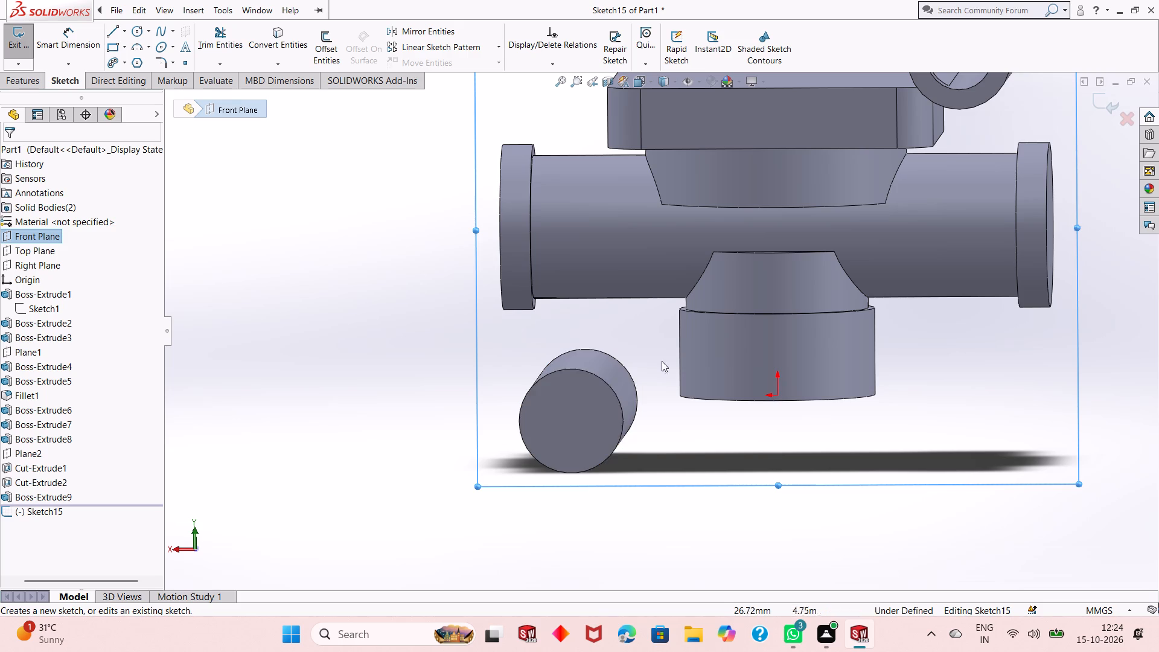
{"action": "middle_click_drag", "start_coordinate": [660, 348], "coordinate": [732, 332]}
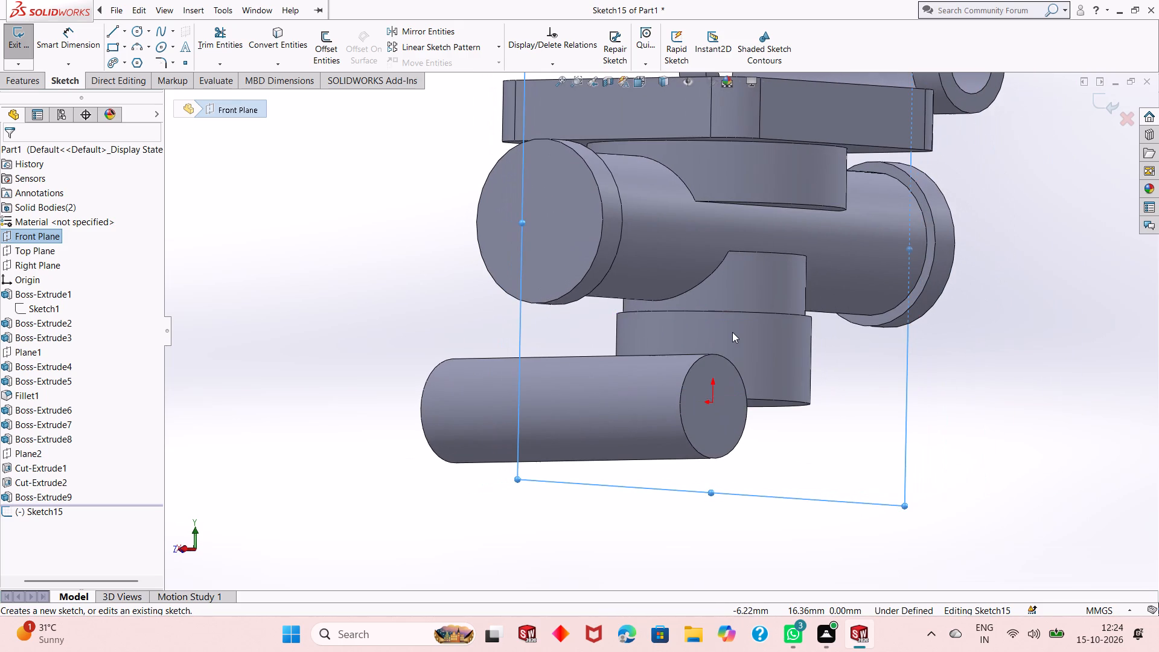
{"action": "middle_click_drag", "start_coordinate": [732, 332], "coordinate": [666, 364]}
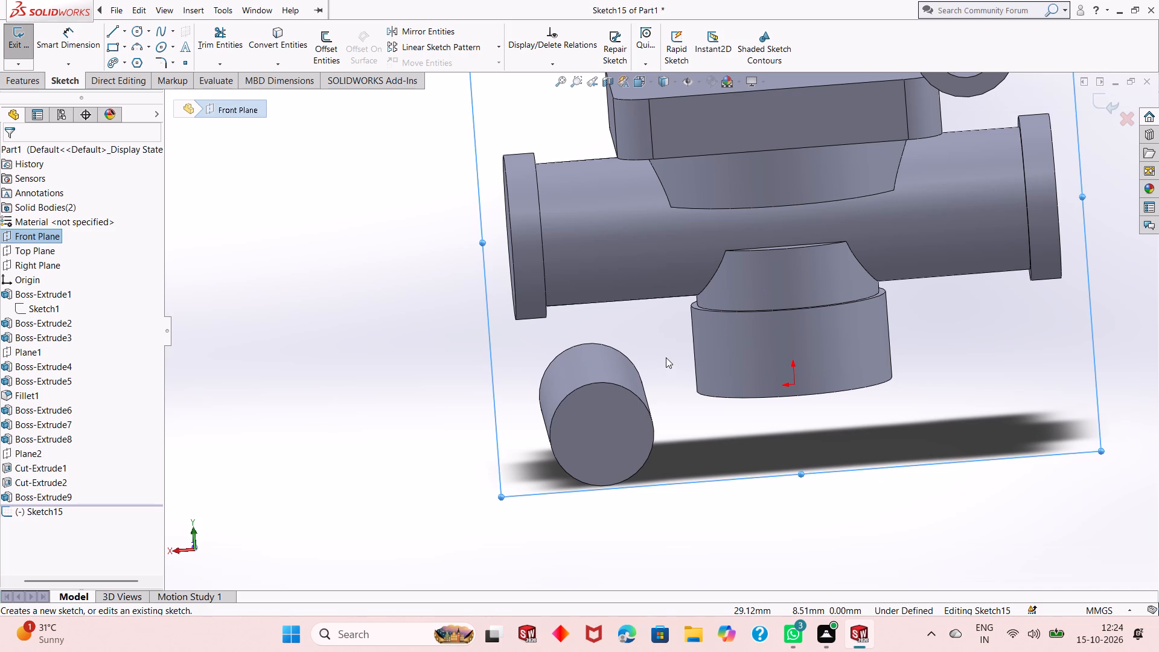
Sketch a centerline about 58 mm long at 45° from the base step's upper corner through the lower cylinder's center.
{"action": "key", "text": "ctrl+8"}
{"action": "key", "text": "ctrl+8"}
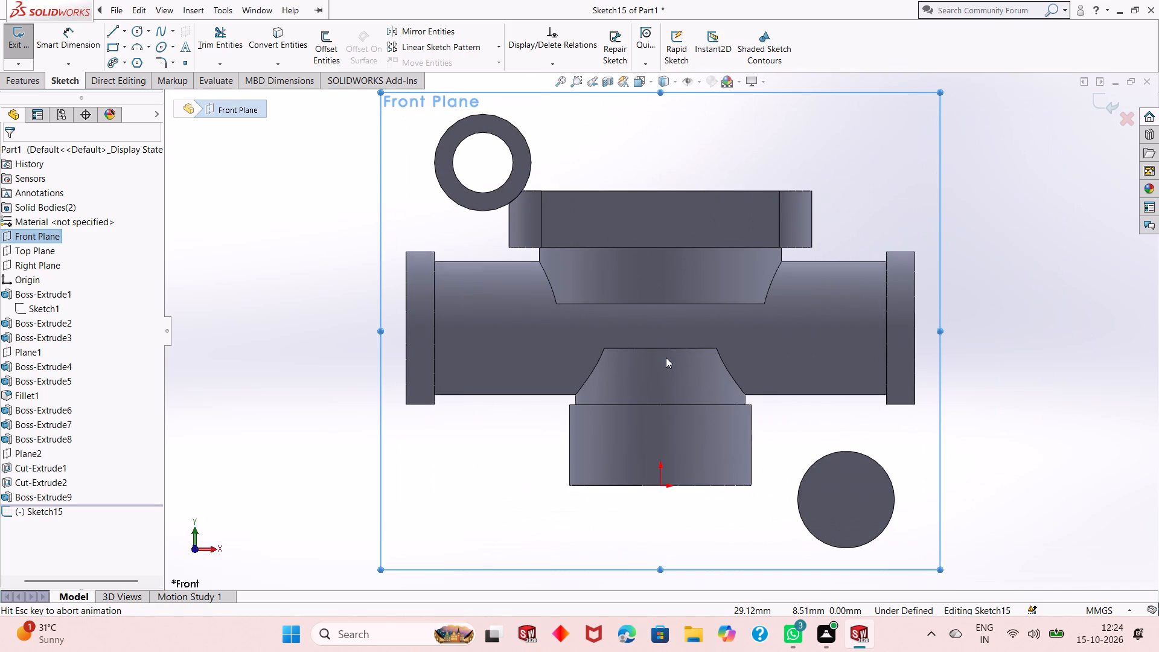
{"action": "scroll", "coordinate": [511, 444], "scroll_direction": "down", "scroll_amount": 1}
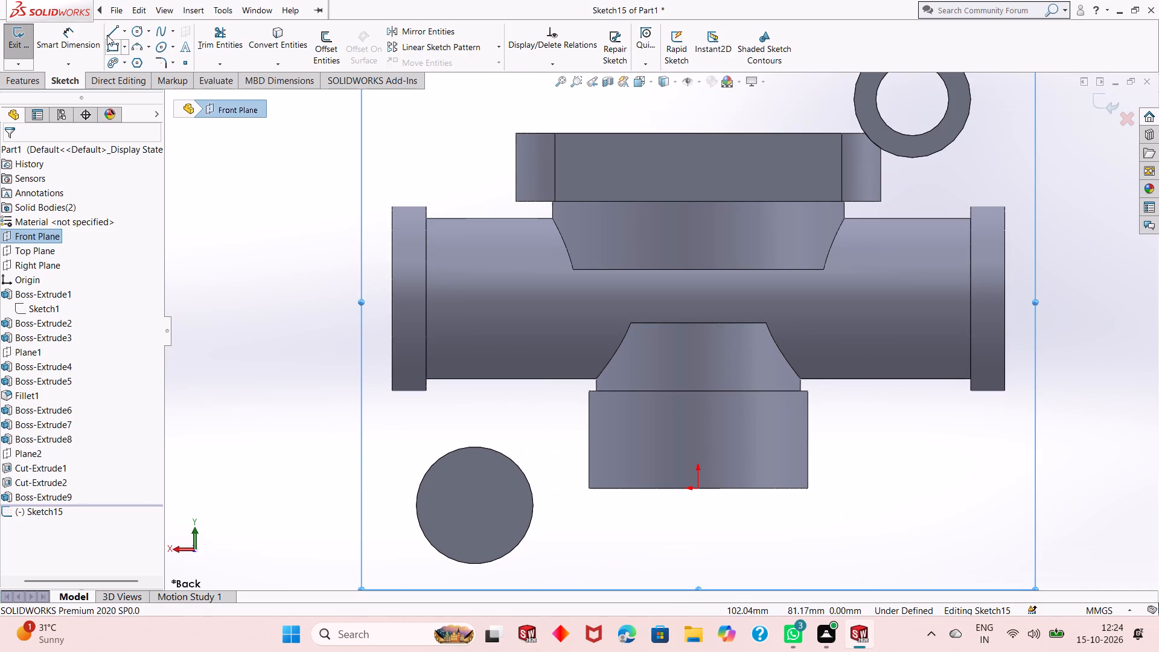
{"action": "left_click", "coordinate": [107, 34]}
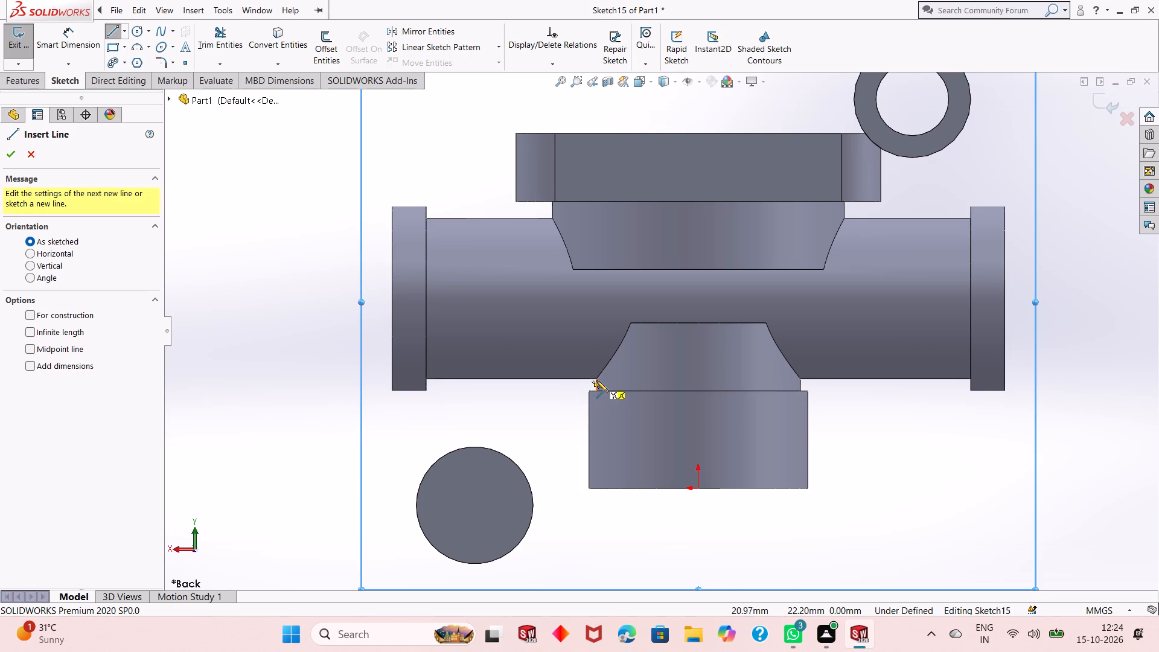
{"action": "scroll", "coordinate": [596, 377], "scroll_direction": "up", "scroll_amount": 2}
{"action": "scroll", "coordinate": [614, 362], "scroll_direction": "down", "scroll_amount": 7}
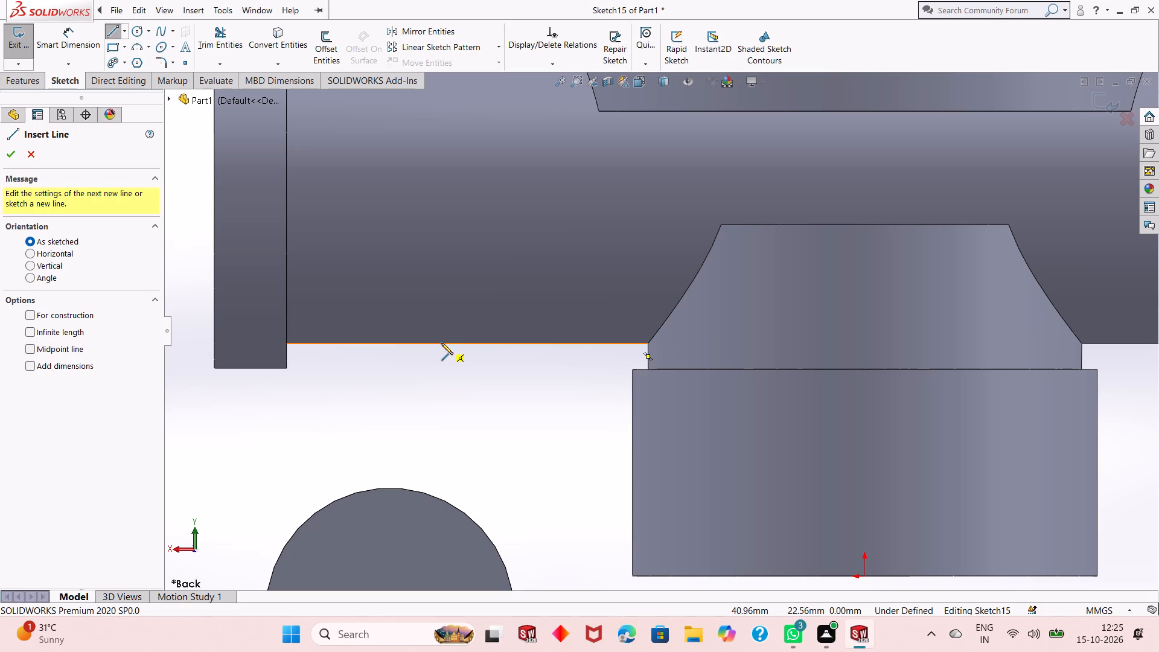
{"action": "scroll", "coordinate": [563, 381], "scroll_direction": "up", "scroll_amount": 1}
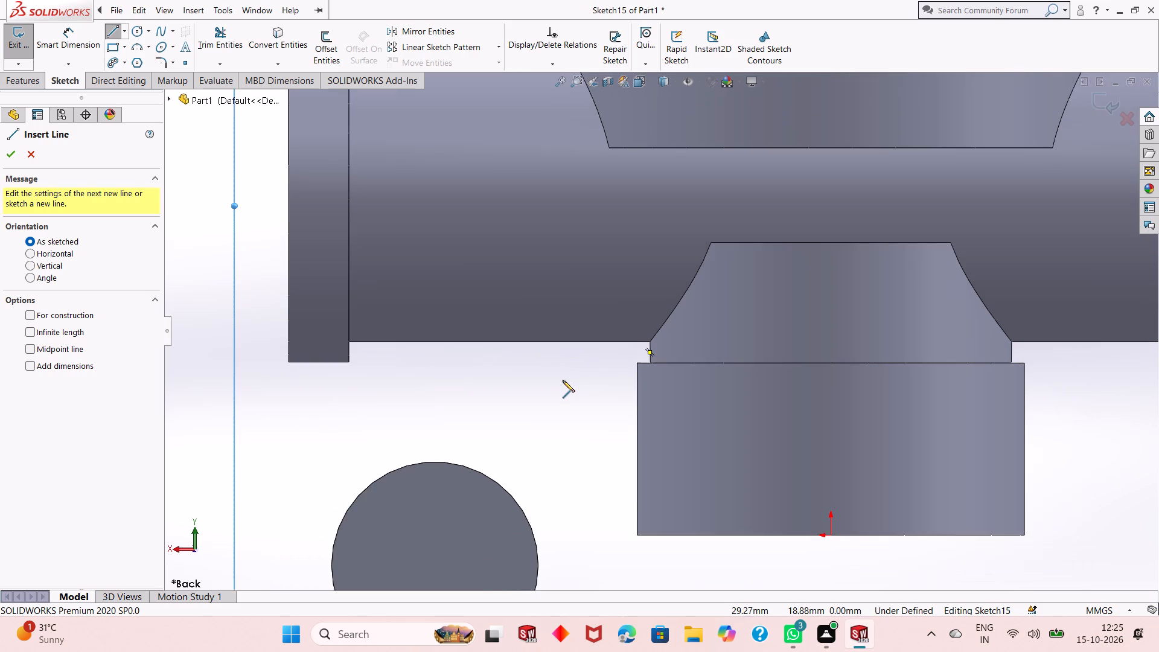
{"action": "scroll", "coordinate": [563, 380], "scroll_direction": "up", "scroll_amount": 2}
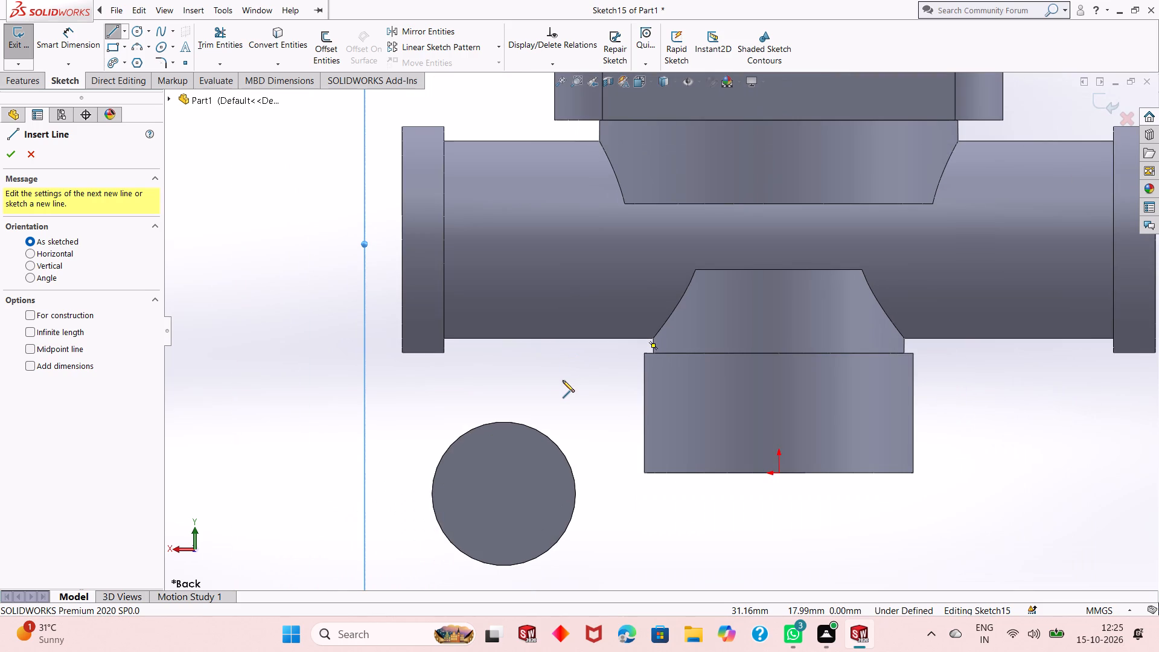
{"action": "scroll", "coordinate": [575, 388], "scroll_direction": "up", "scroll_amount": 2}
{"action": "scroll", "coordinate": [598, 364], "scroll_direction": "down", "scroll_amount": 1}
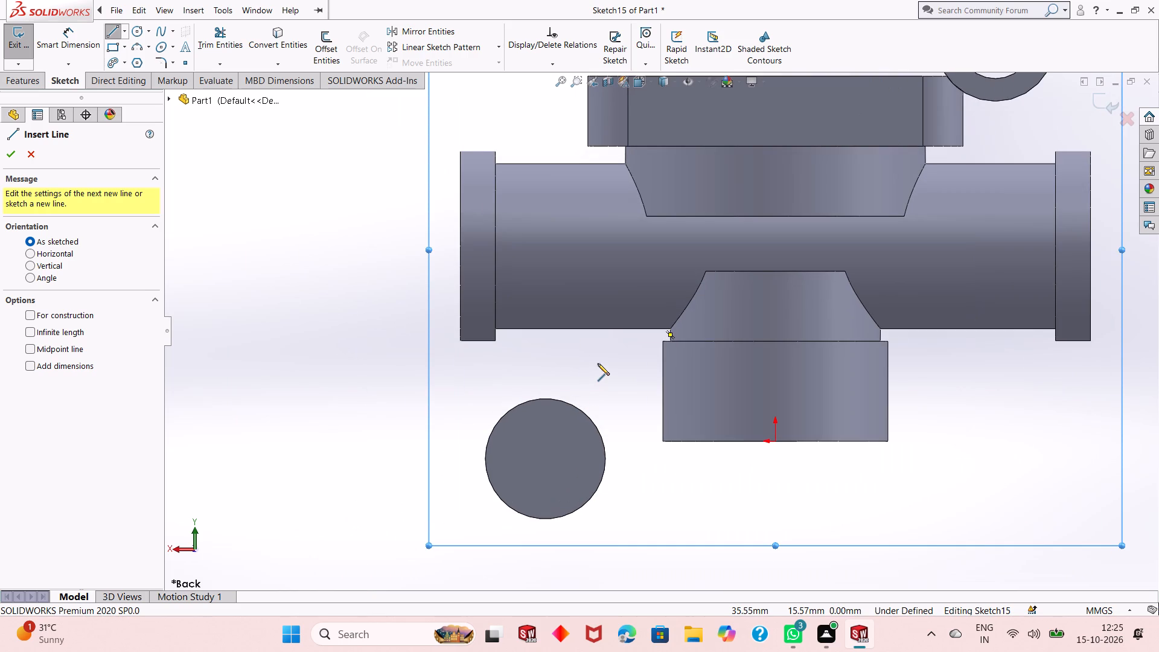
{"action": "left_click", "coordinate": [124, 36]}
{"action": "left_click", "coordinate": [133, 60]}
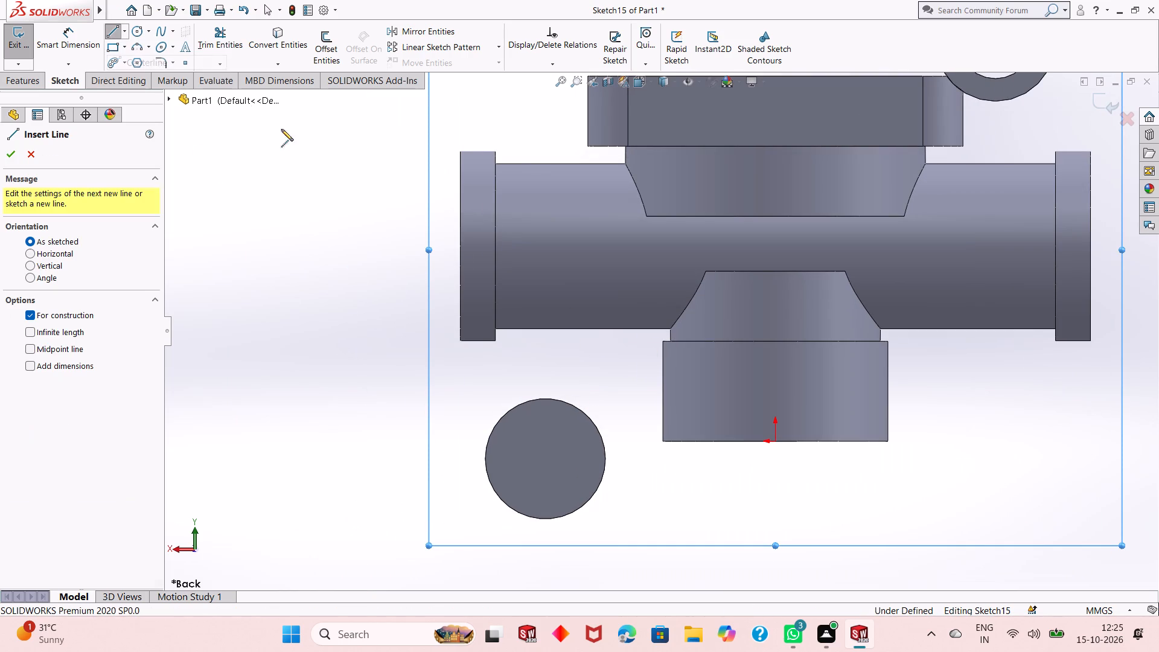
{"action": "left_click", "coordinate": [662, 340]}
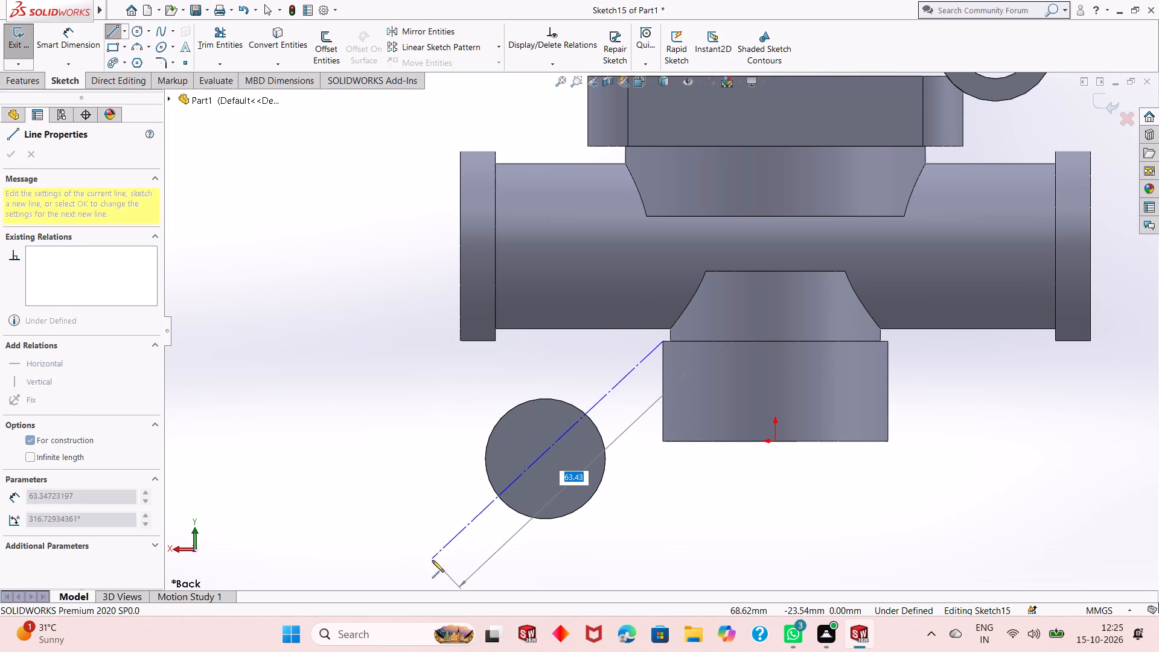
{"action": "left_click", "coordinate": [456, 547]}
{"action": "right_click", "coordinate": [456, 547]}
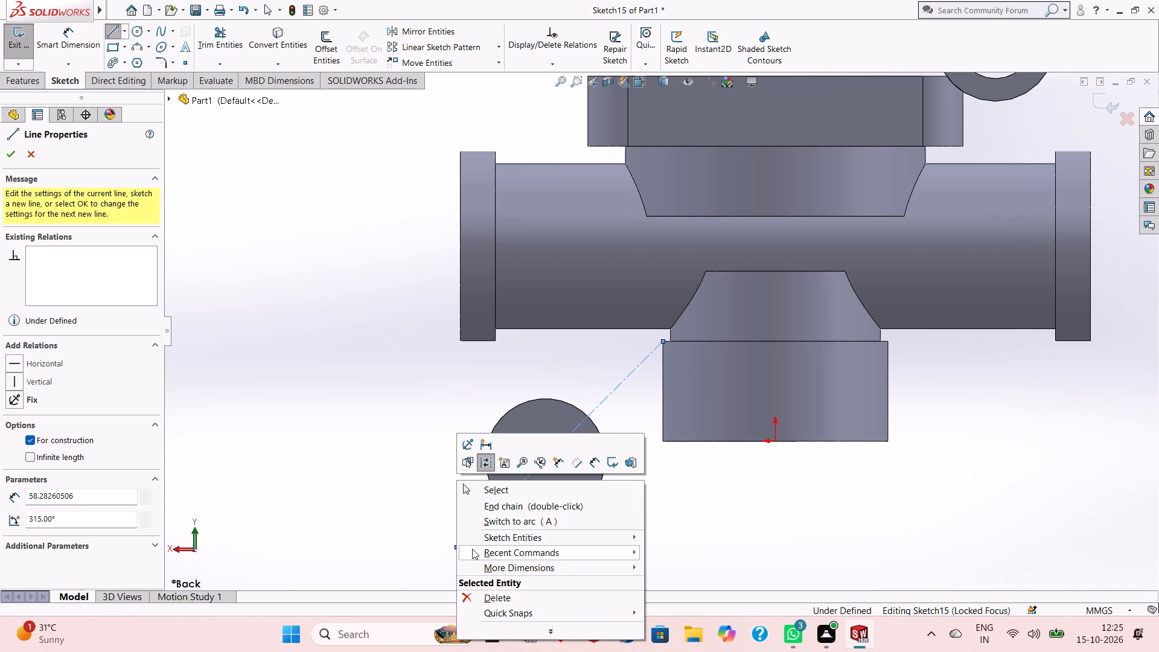
{"action": "left_click", "coordinate": [509, 485]}
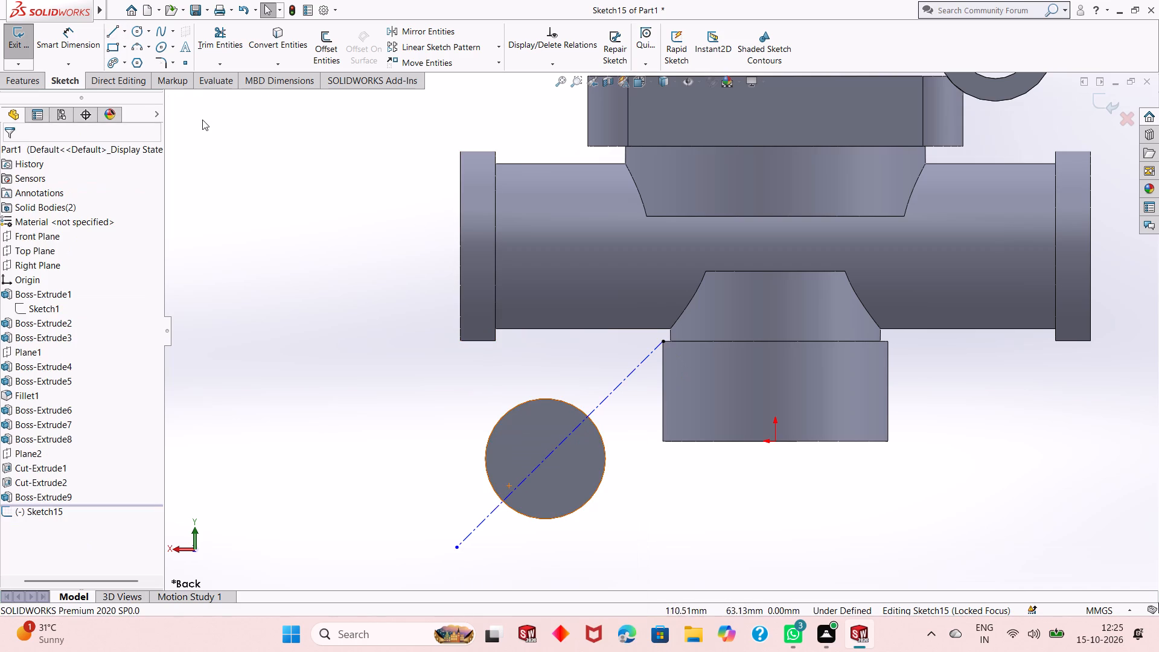
Sketch a vertical centerline about 31 mm long from the top of the lower cylinder's circular outline down through its center.
{"action": "left_click", "coordinate": [122, 34]}
{"action": "left_click", "coordinate": [130, 57]}
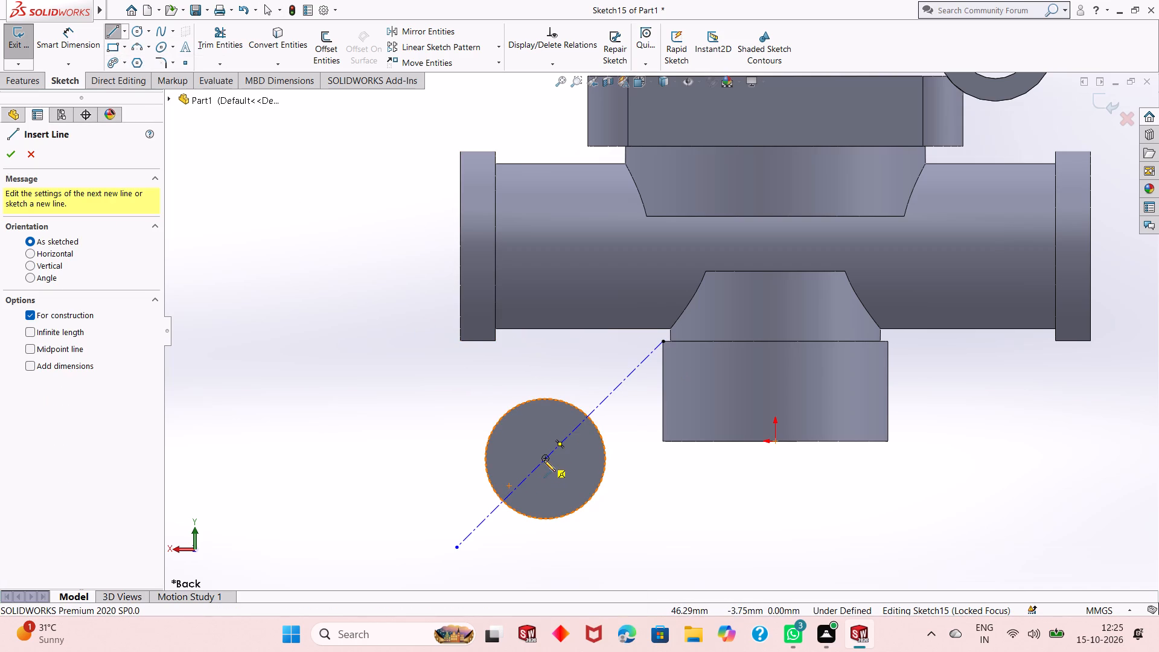
{"action": "left_click", "coordinate": [543, 398]}
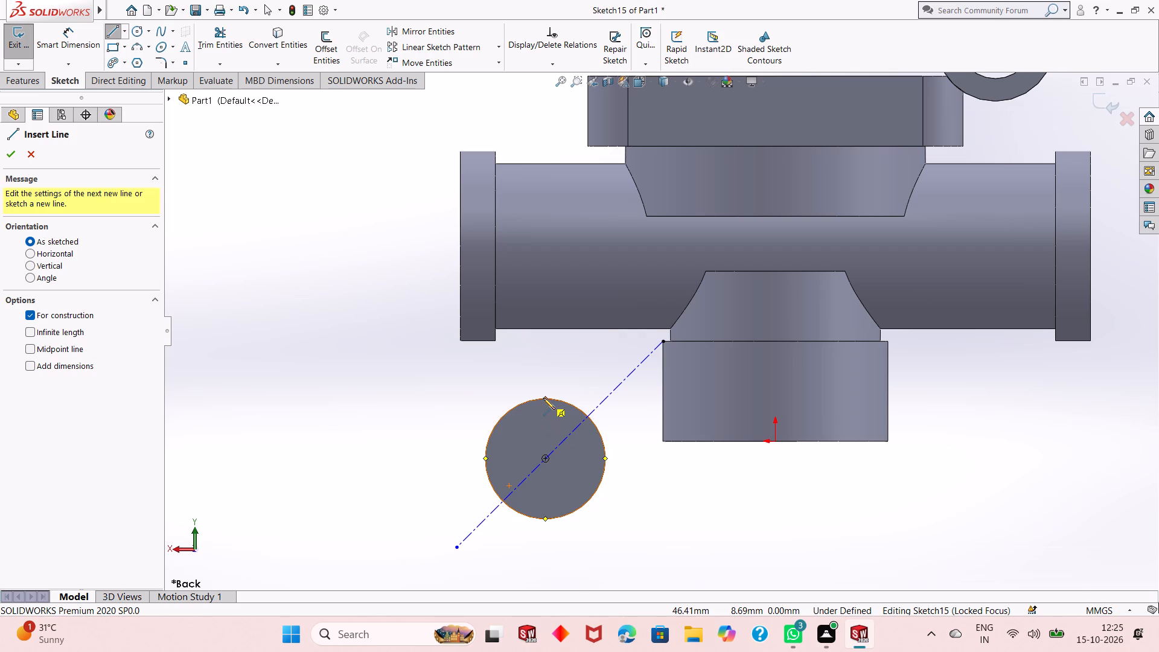
{"action": "right_click", "coordinate": [544, 554]}
{"action": "left_click", "coordinate": [544, 554]}
{"action": "left_click", "coordinate": [544, 554]}
{"action": "right_click", "coordinate": [544, 554]}
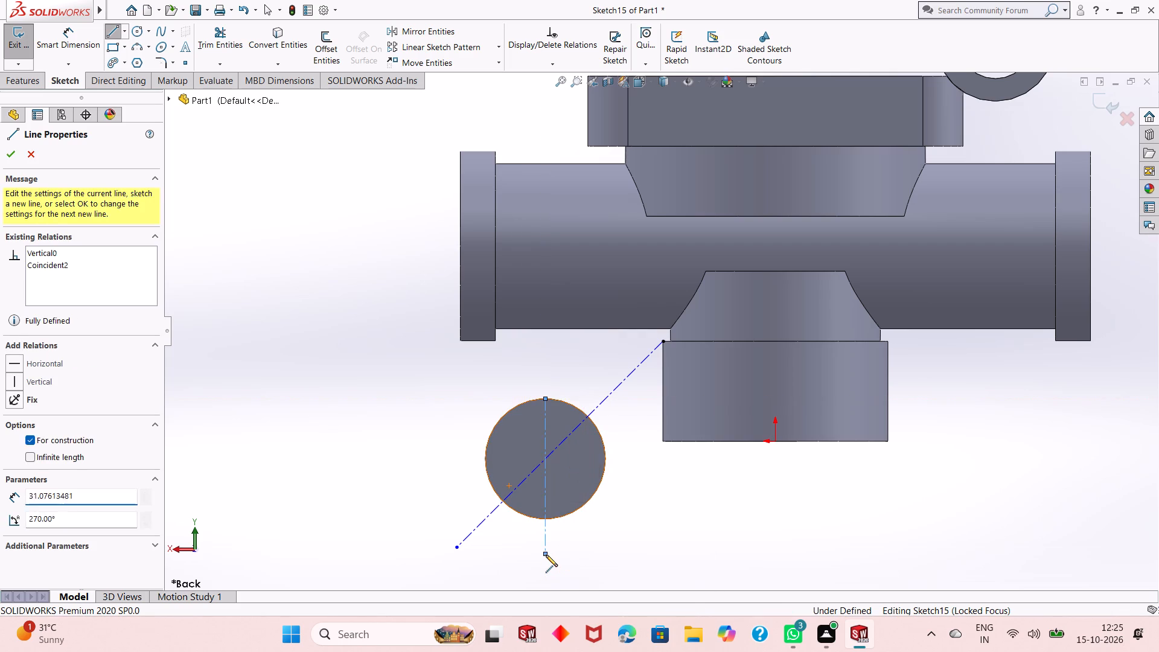
{"action": "left_click", "coordinate": [585, 502]}
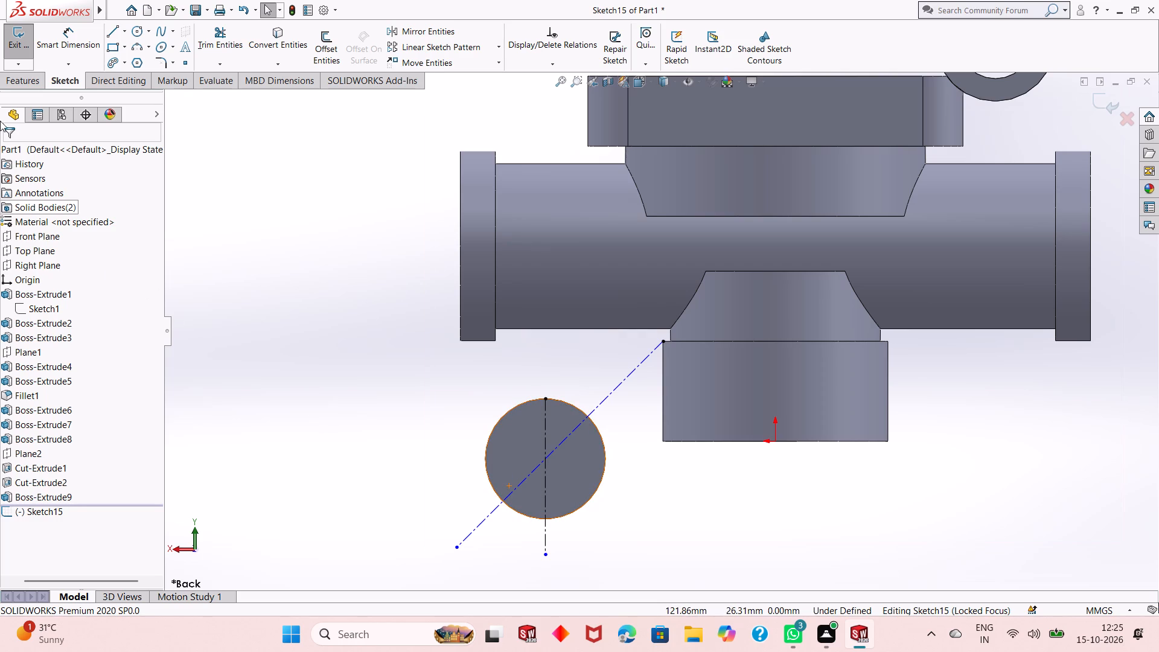
Dimension the angle between the sloping and vertical centerlines as 45°.
{"action": "left_click", "coordinate": [63, 49]}
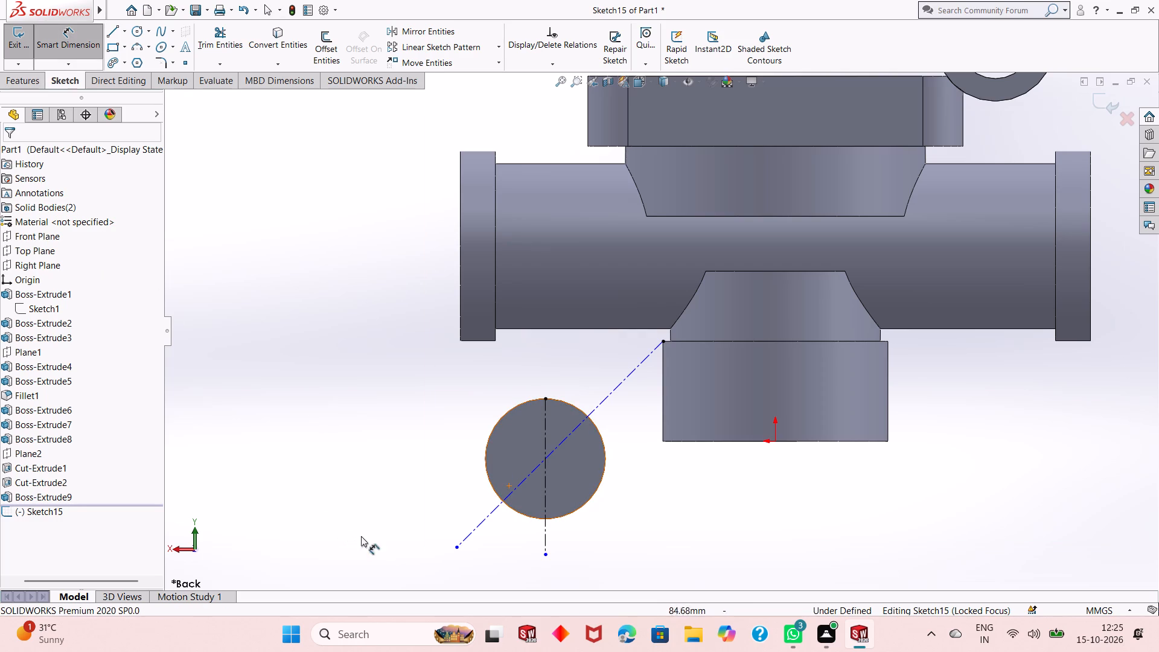
{"action": "left_click", "coordinate": [481, 524]}
{"action": "left_click", "coordinate": [543, 550]}
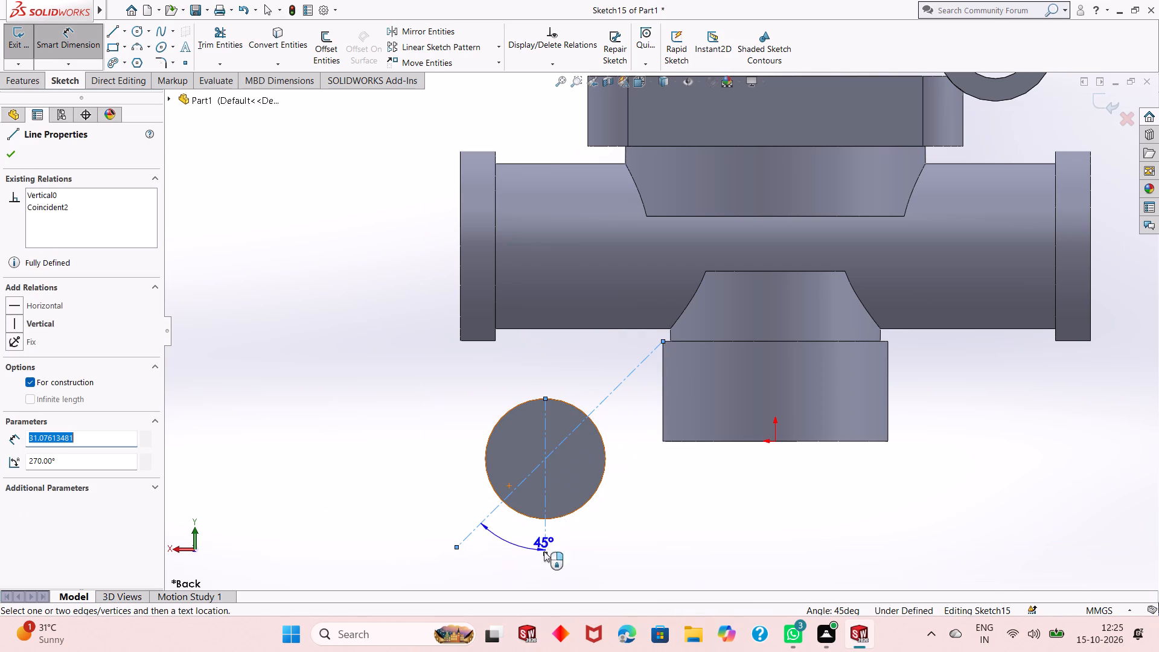
{"action": "left_click", "coordinate": [523, 540]}
{"action": "key", "text": "Return"}
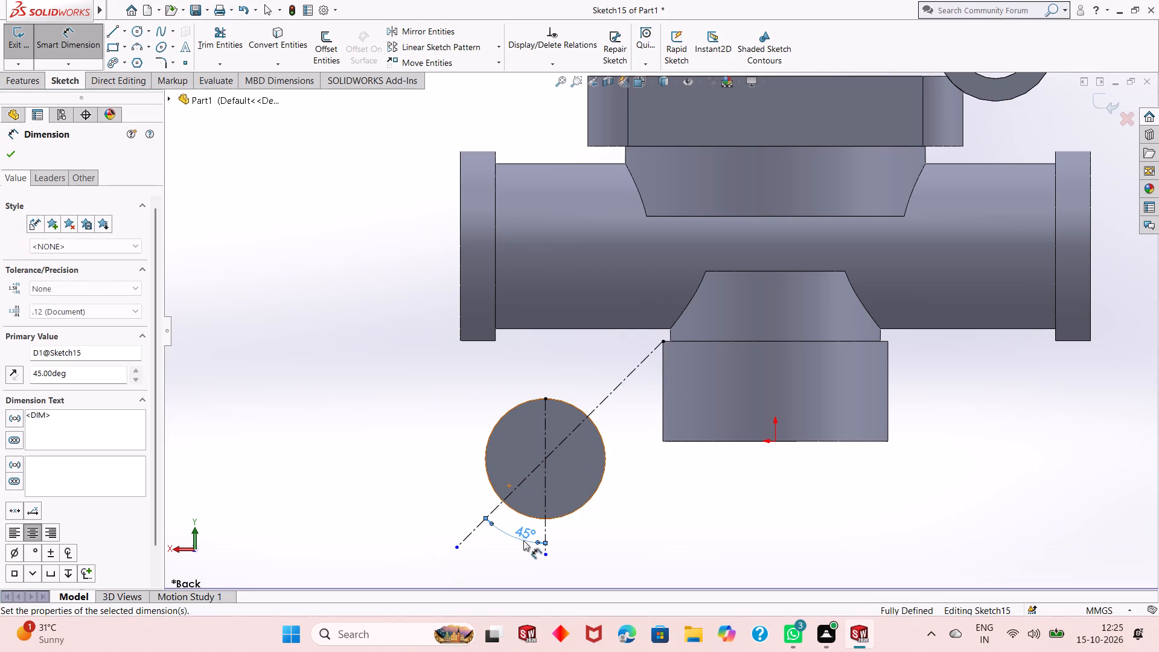
{"action": "right_click", "coordinate": [619, 458]}
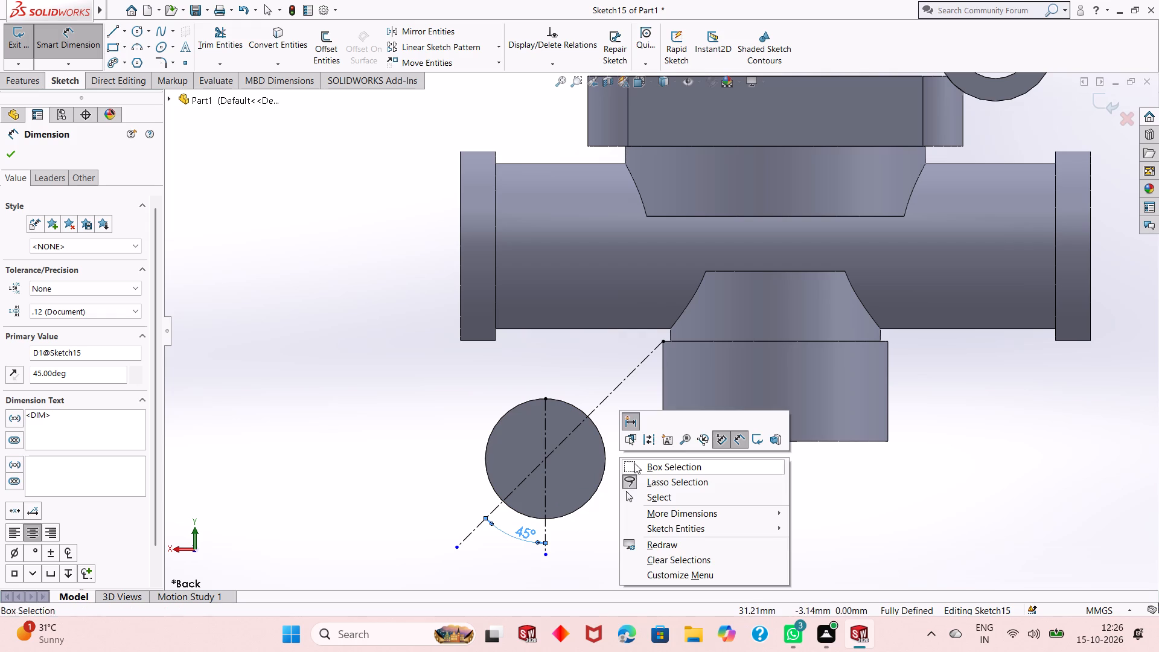
{"action": "left_click", "coordinate": [630, 500]}
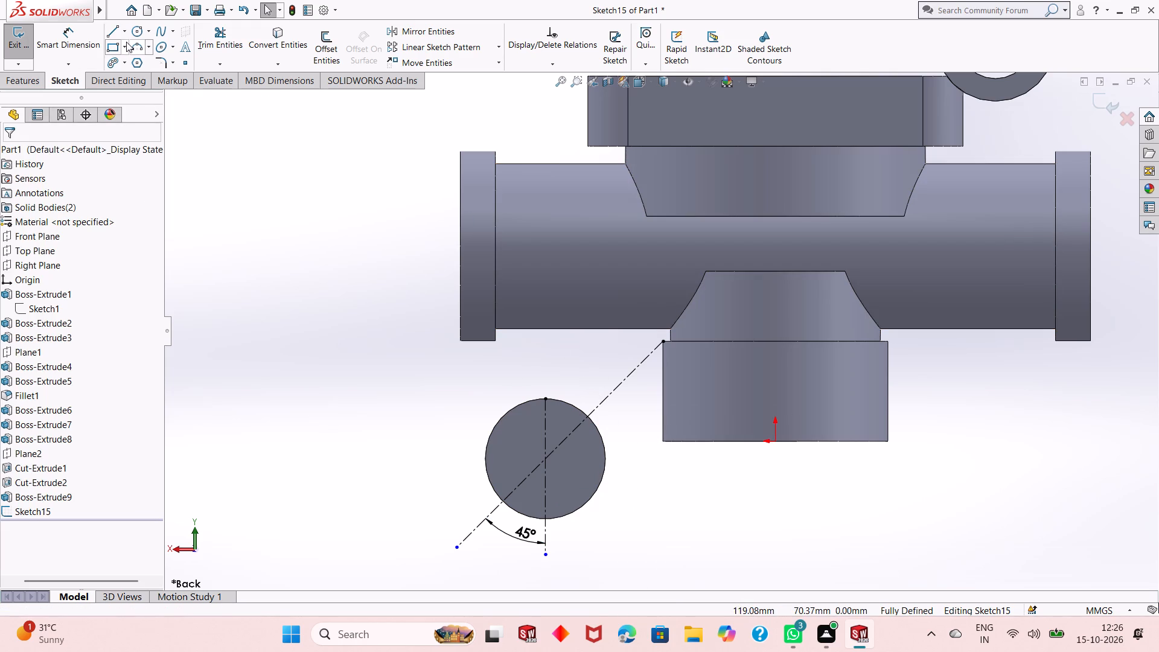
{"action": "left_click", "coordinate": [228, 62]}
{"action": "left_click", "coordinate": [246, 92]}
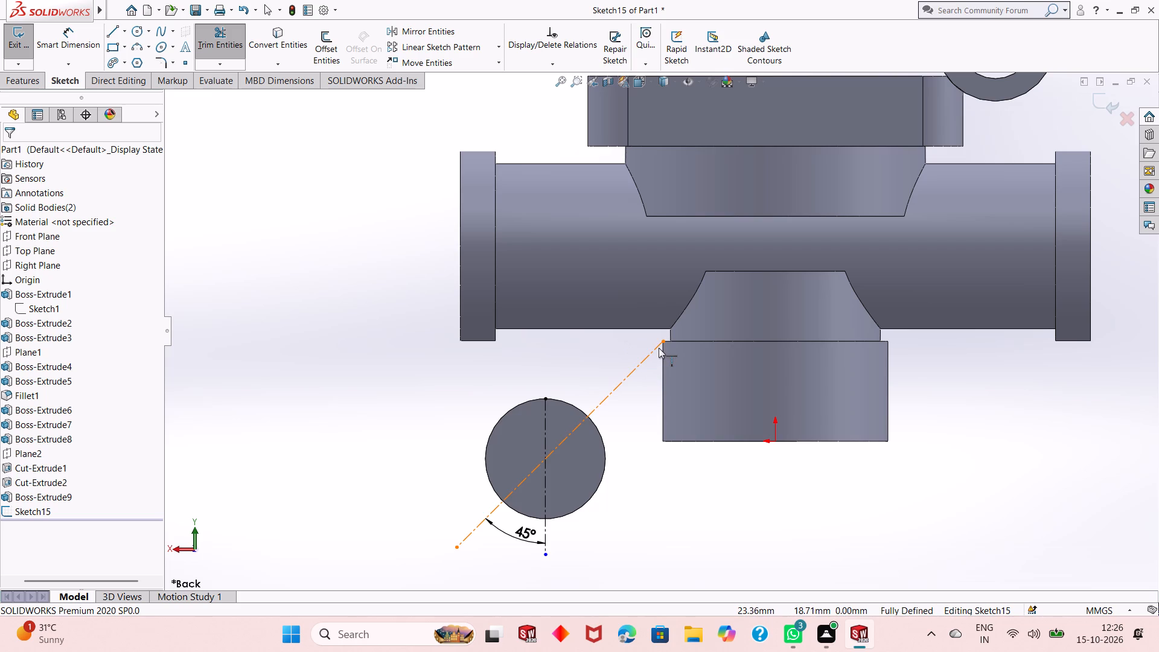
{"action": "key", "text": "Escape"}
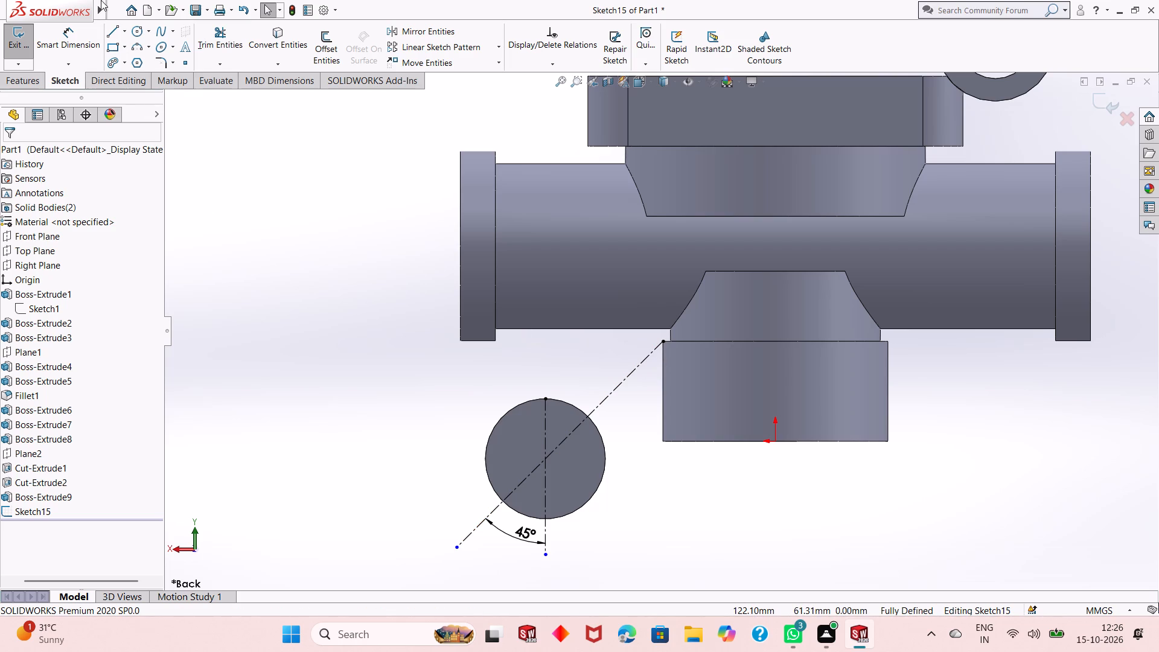
Sketch a steep line about 3.8 mm long from the base neck's short vertical edge up over the horizontal cylinder.
{"action": "left_click", "coordinate": [115, 27]}
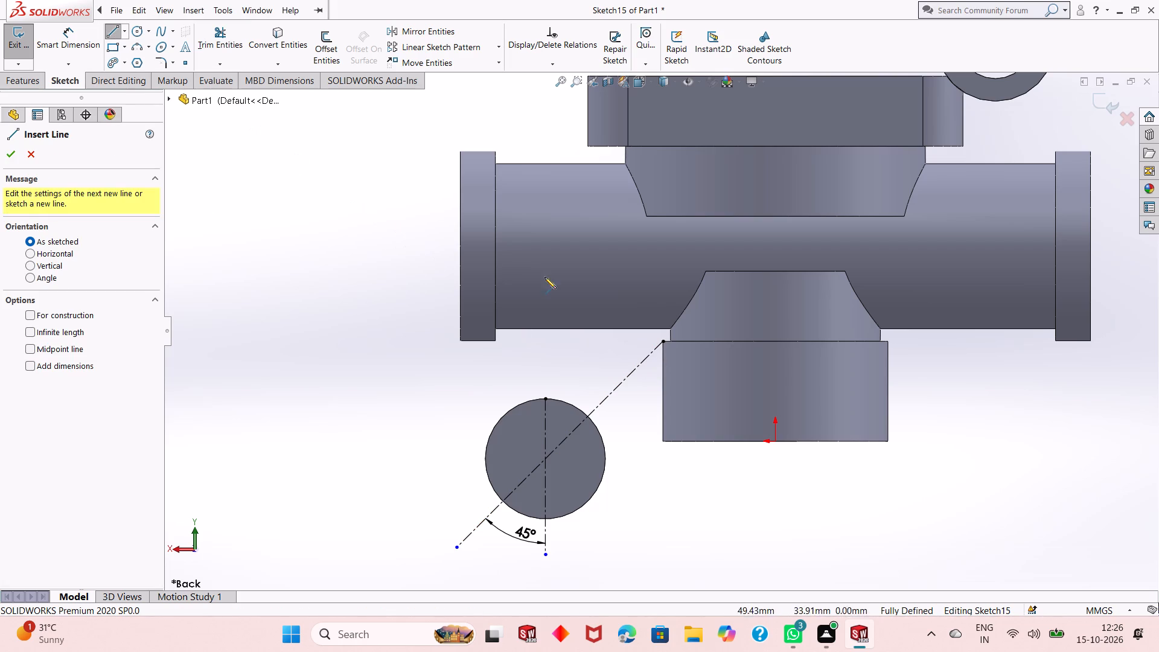
{"action": "scroll", "coordinate": [678, 331], "scroll_direction": "down", "scroll_amount": 3}
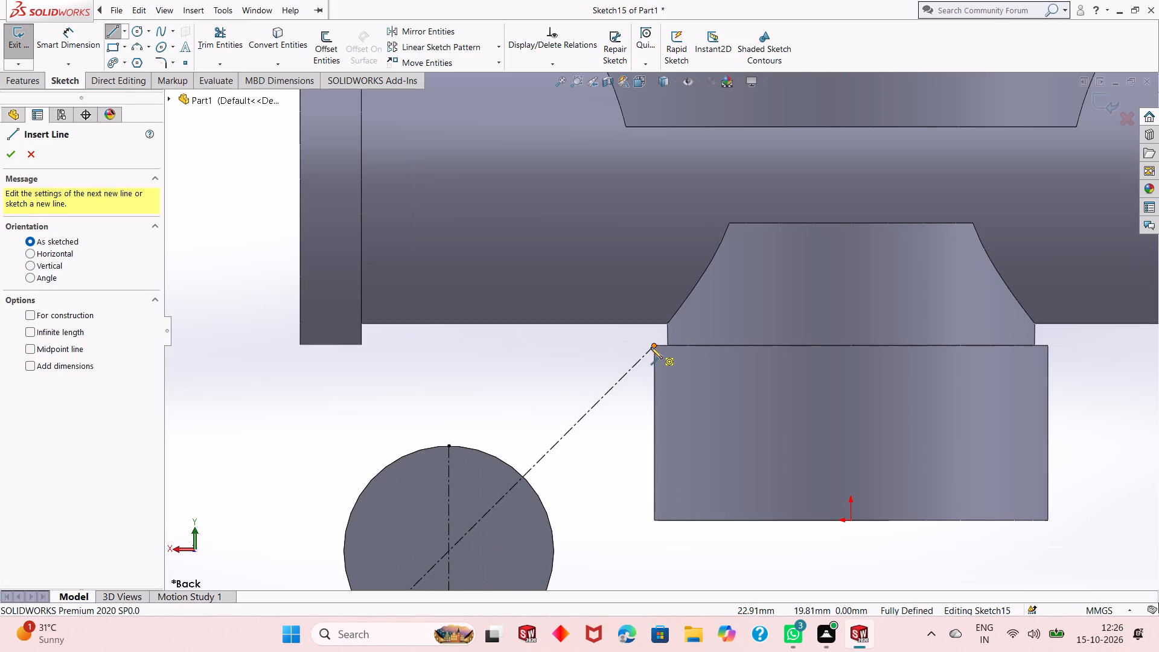
{"action": "key", "text": "Escape"}
{"action": "key", "text": "Escape"}
{"action": "left_click", "coordinate": [118, 30]}
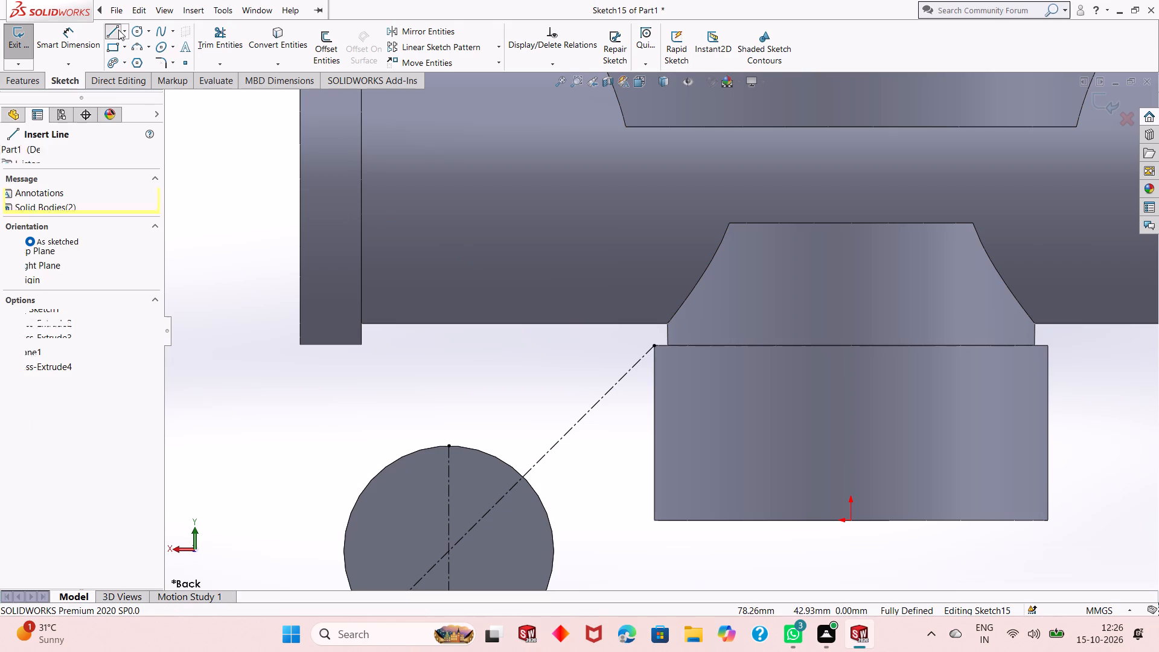
{"action": "left_click", "coordinate": [666, 334]}
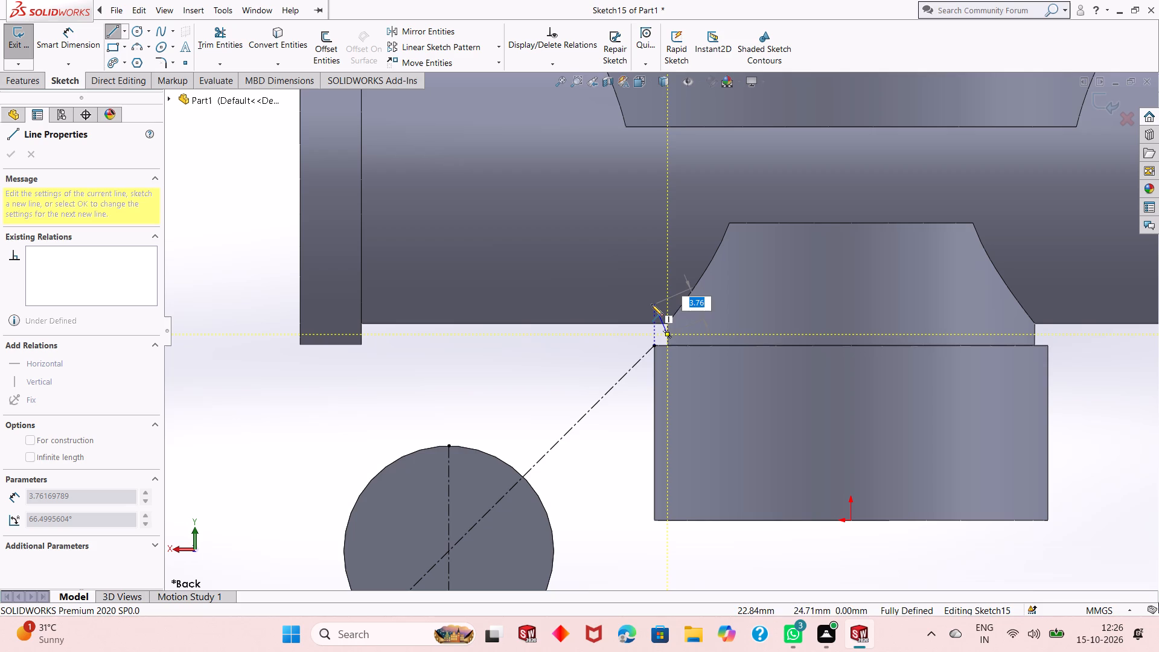
{"action": "left_click", "coordinate": [651, 304]}
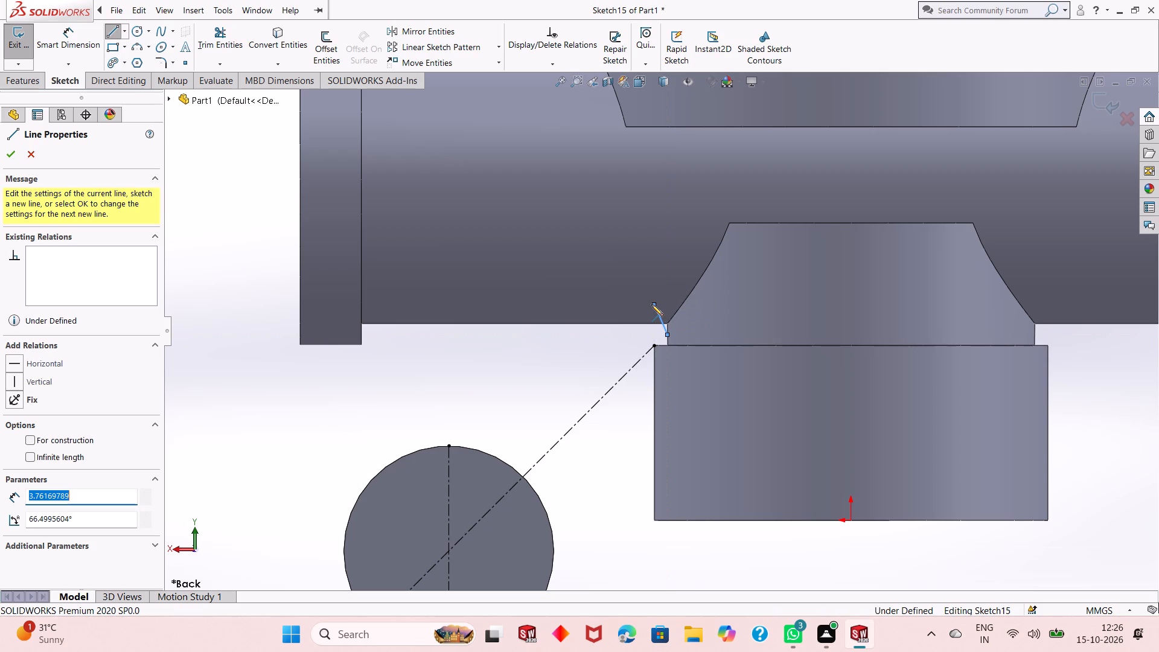
{"action": "key", "text": "Escape"}
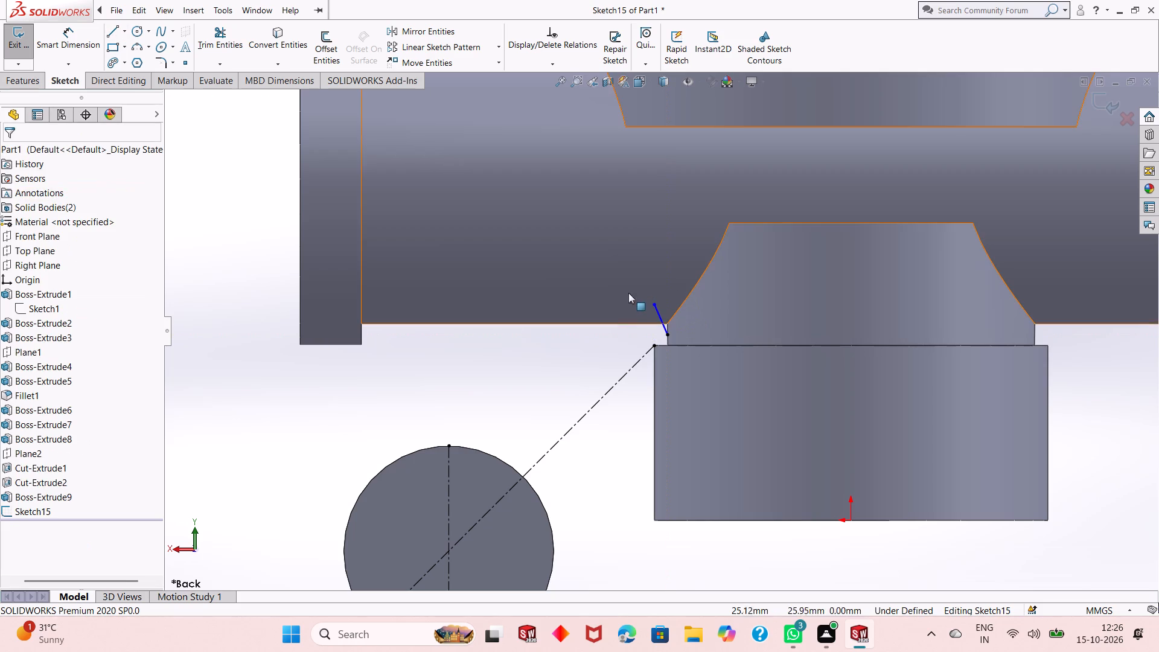
{"action": "right_click", "coordinate": [597, 290]}
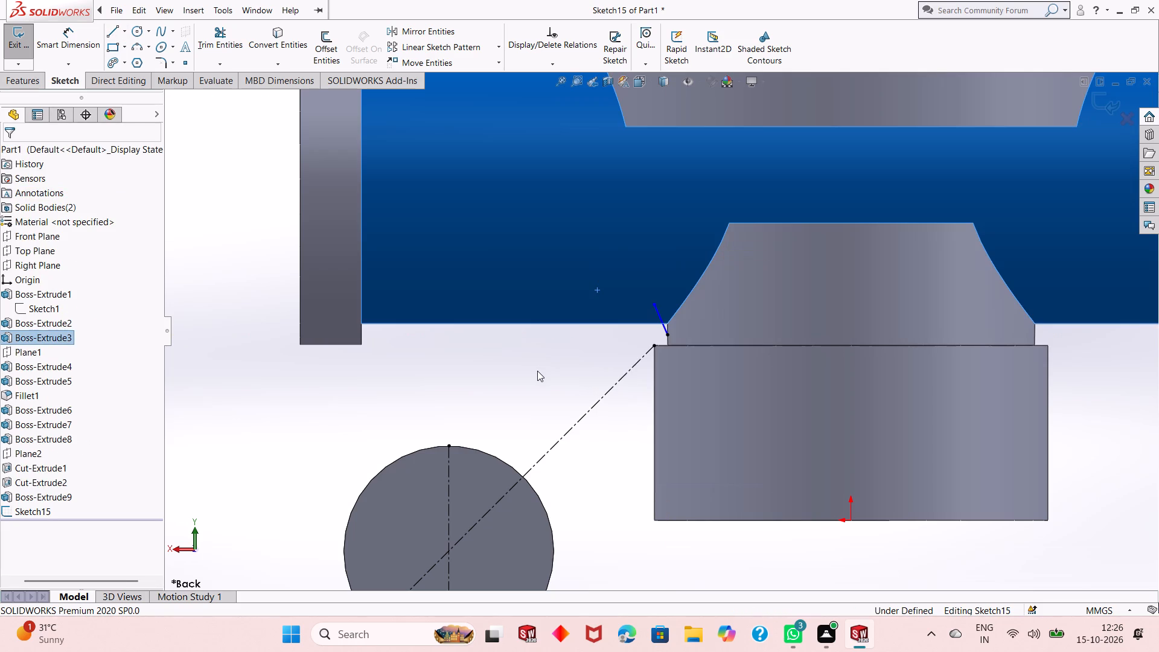
{"action": "key", "text": "Escape"}
{"action": "right_click", "coordinate": [537, 371]}
{"action": "key", "text": "Escape"}
{"action": "key", "text": "Escape"}
{"action": "right_click", "coordinate": [537, 371]}
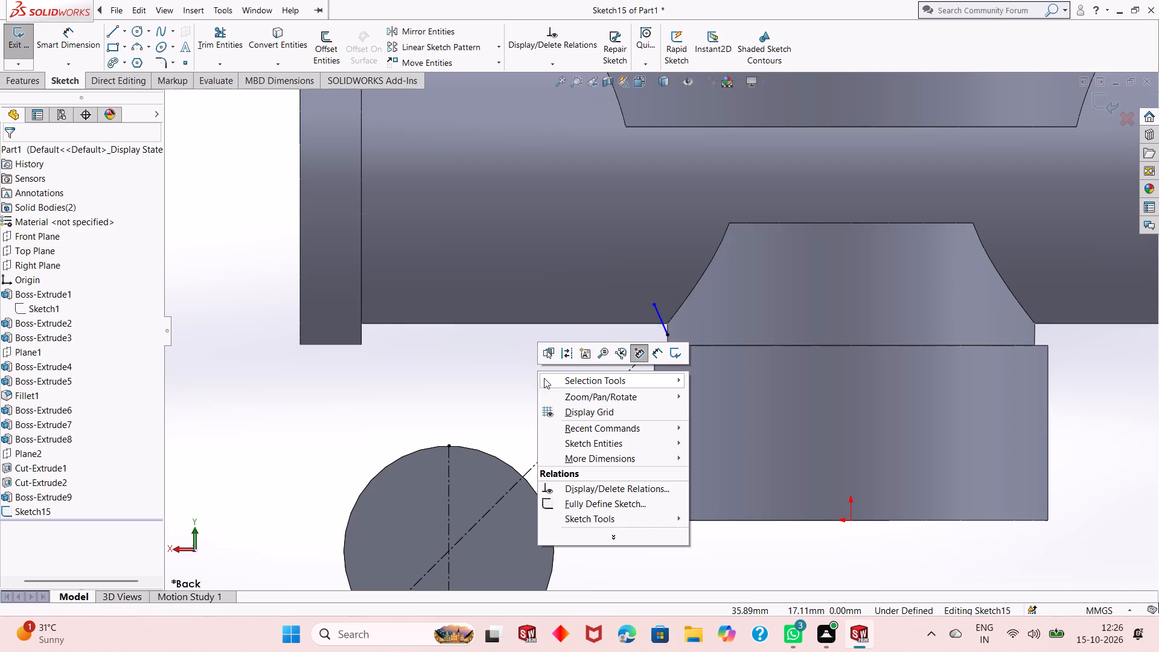
Continue with a second line about 1.4 mm long from the steep line's lower end down to the base step's top edge.
{"action": "left_click", "coordinate": [112, 31]}
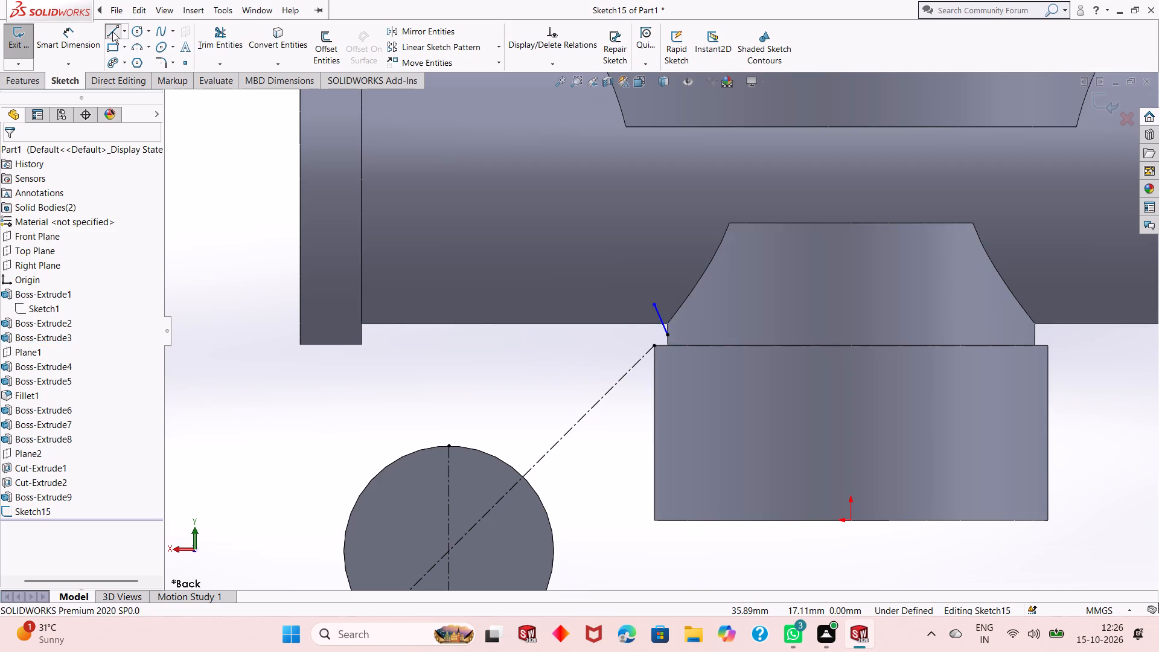
{"action": "left_click", "coordinate": [669, 335]}
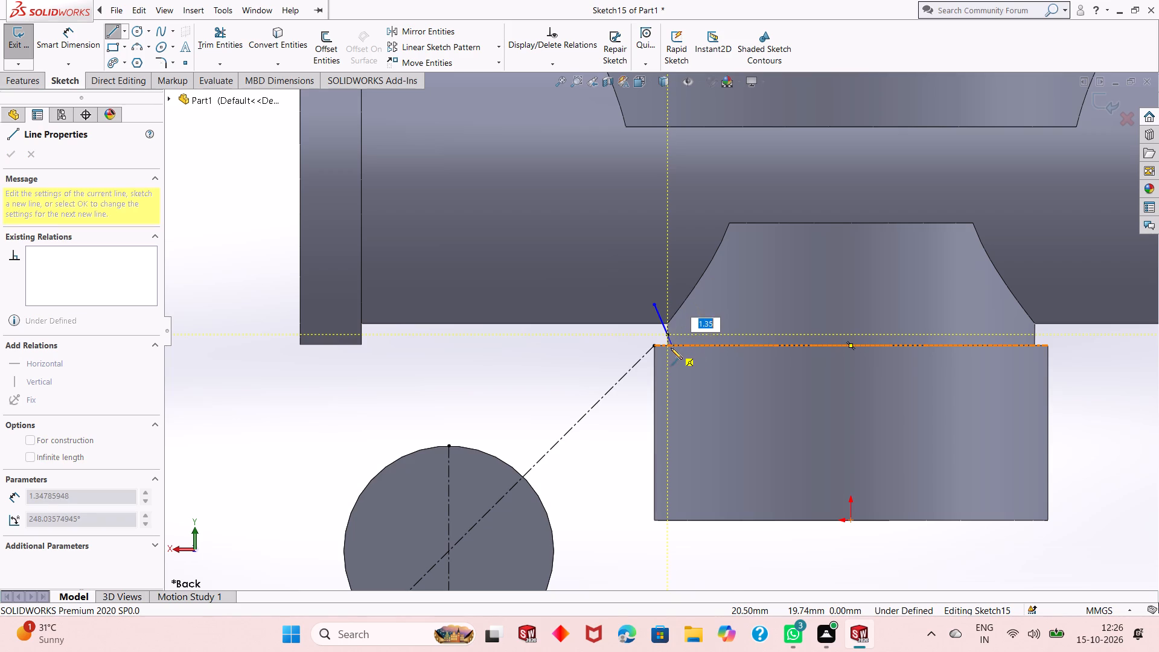
{"action": "left_click", "coordinate": [672, 348]}
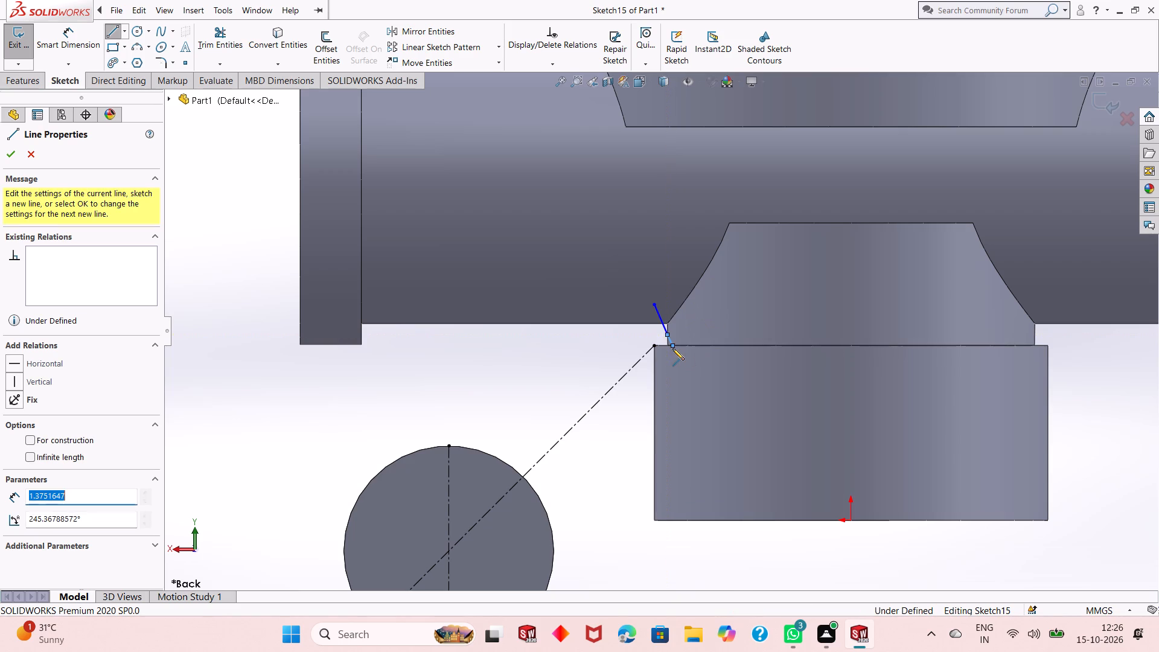
{"action": "key", "text": "Escape"}
{"action": "key", "text": "Escape"}
Offset the two short steep lines 2 mm in the reversed direction, toward the base's axis.
{"action": "scroll", "coordinate": [671, 327], "scroll_direction": "down", "scroll_amount": 6}
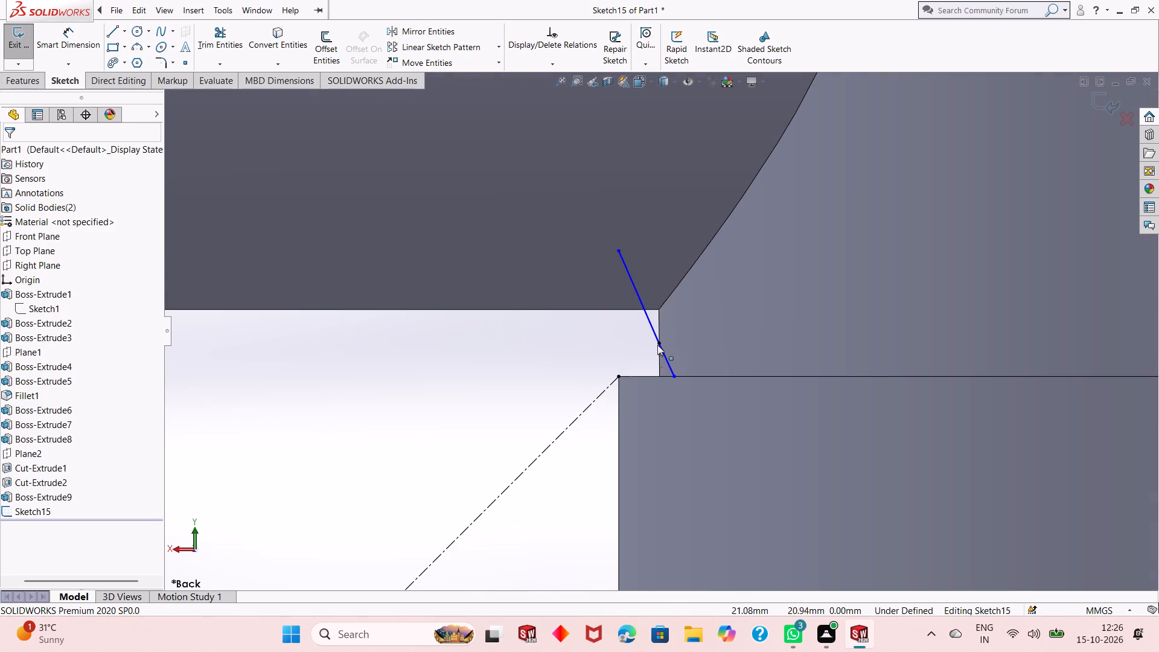
{"action": "left_click", "coordinate": [321, 51]}
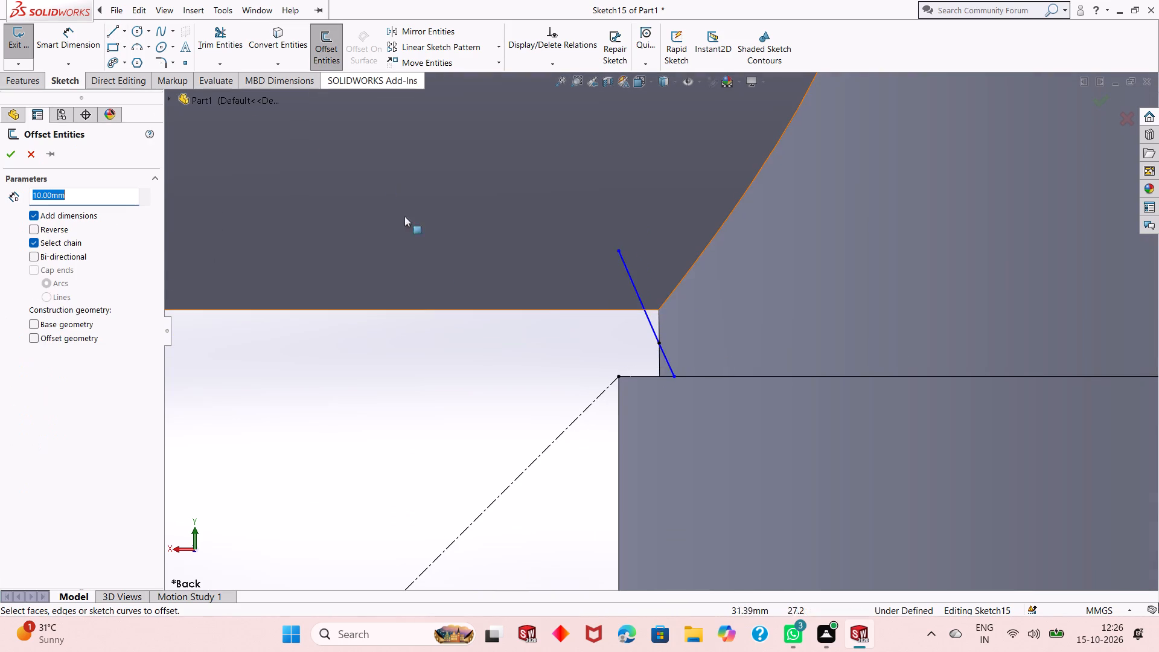
{"action": "left_click", "coordinate": [634, 290]}
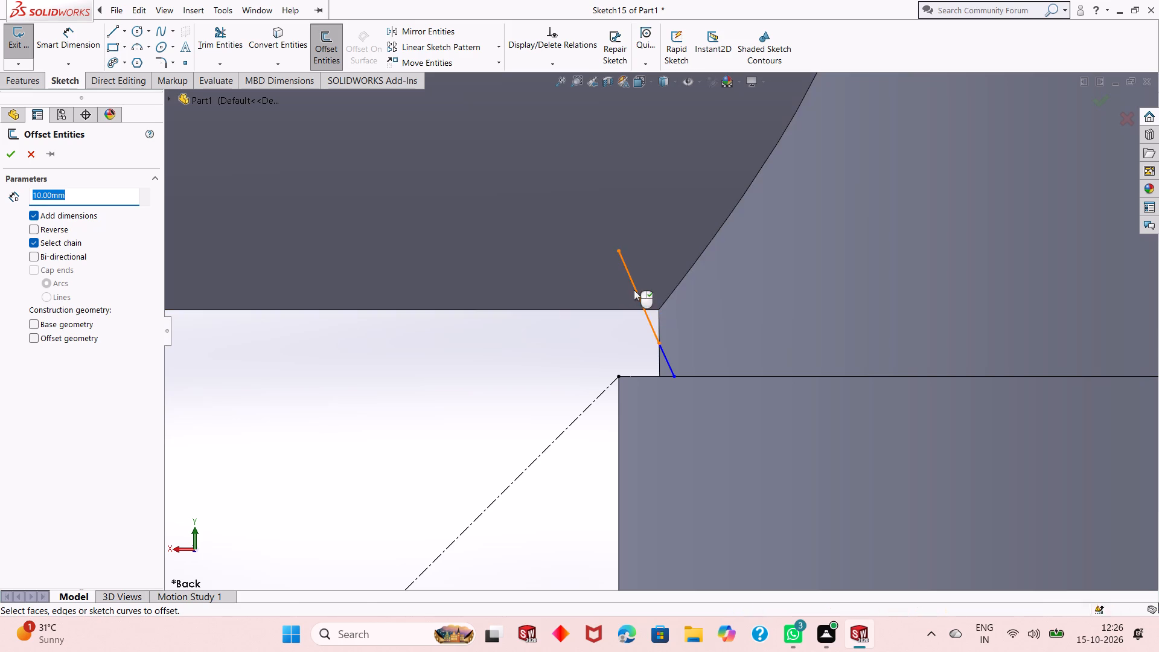
{"action": "left_click", "coordinate": [671, 368]}
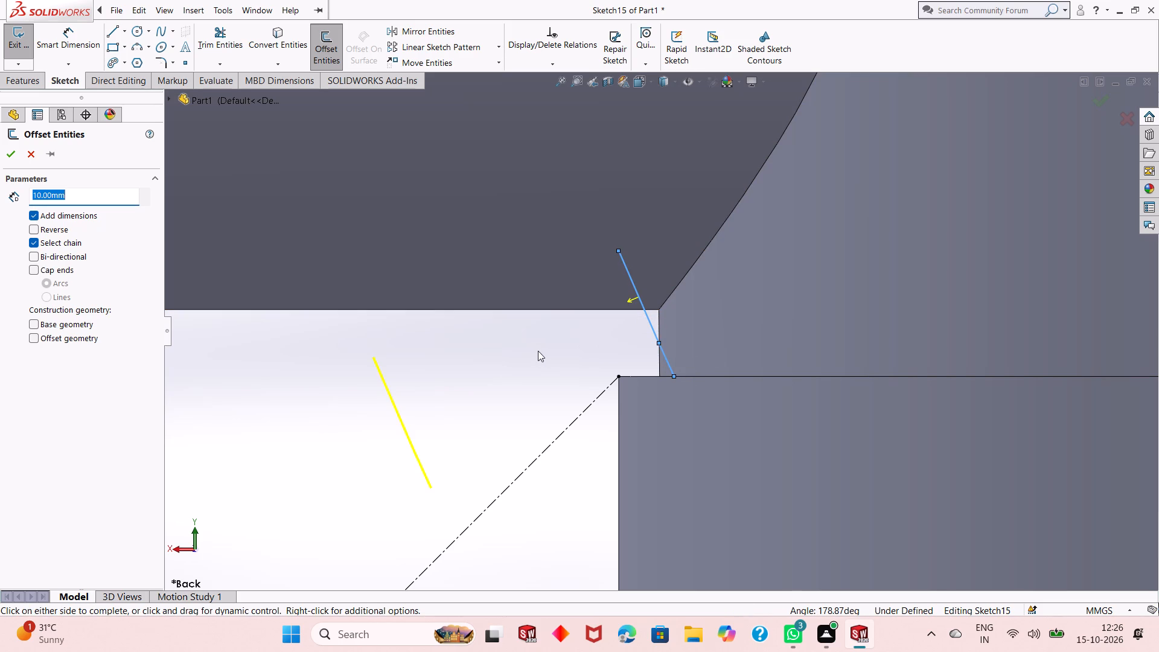
{"action": "left_click", "coordinate": [68, 231]}
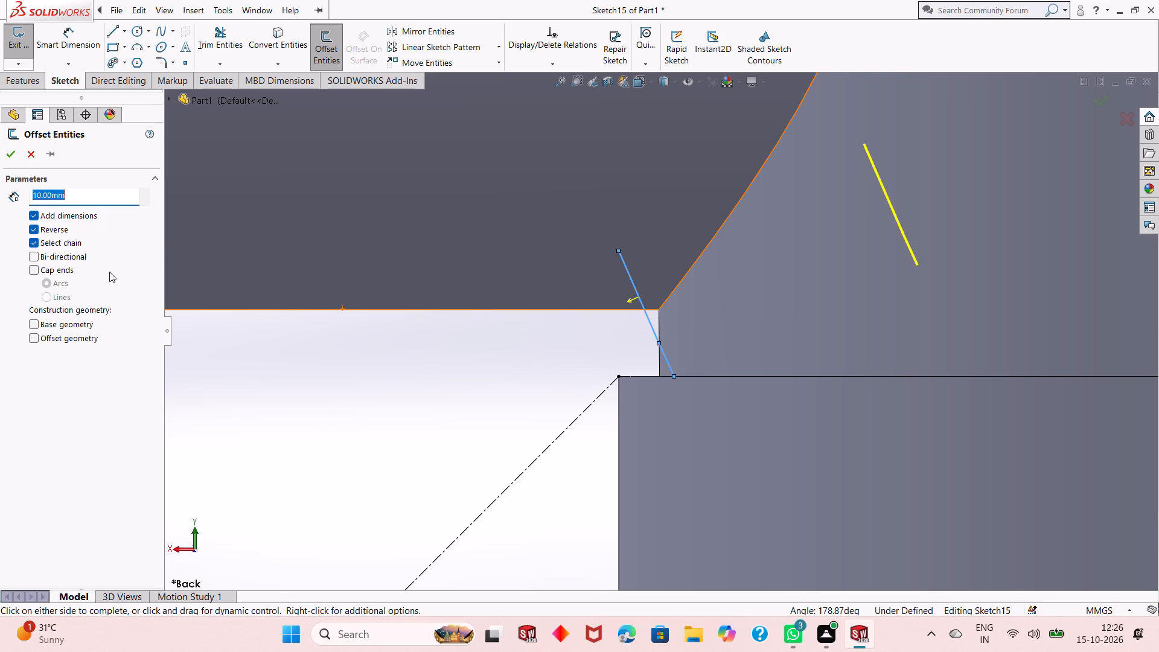
{"action": "key", "text": "5"}
{"action": "key", "text": "Return"}
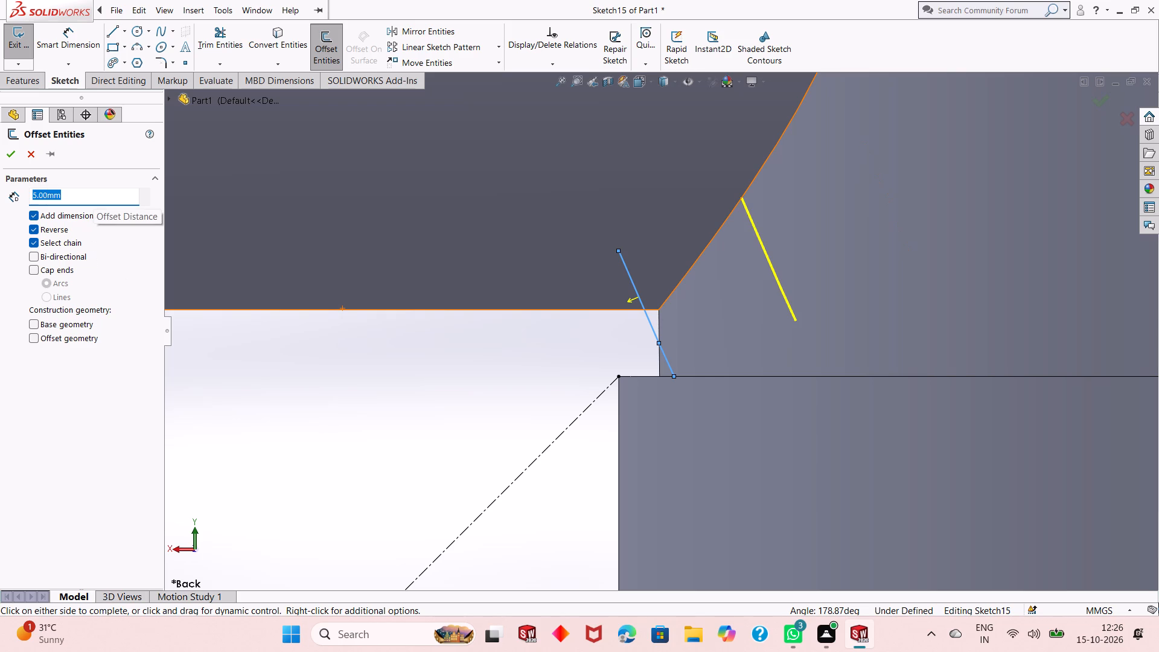
{"action": "key", "text": "2"}
{"action": "key", "text": "Return"}
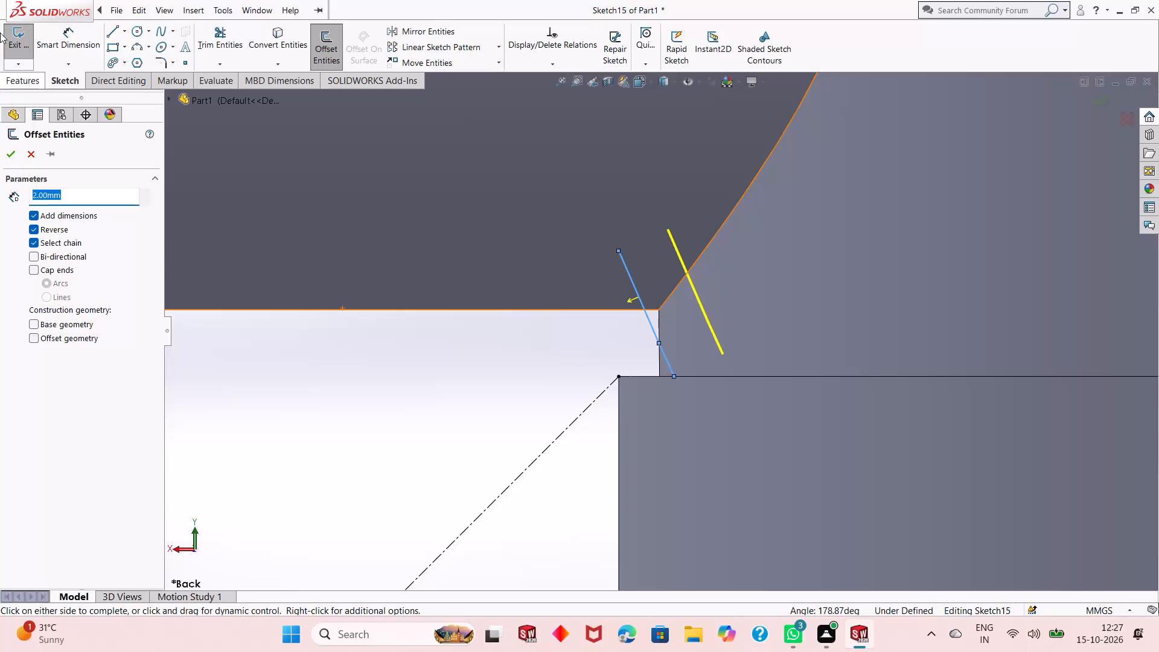
{"action": "left_click", "coordinate": [12, 161]}
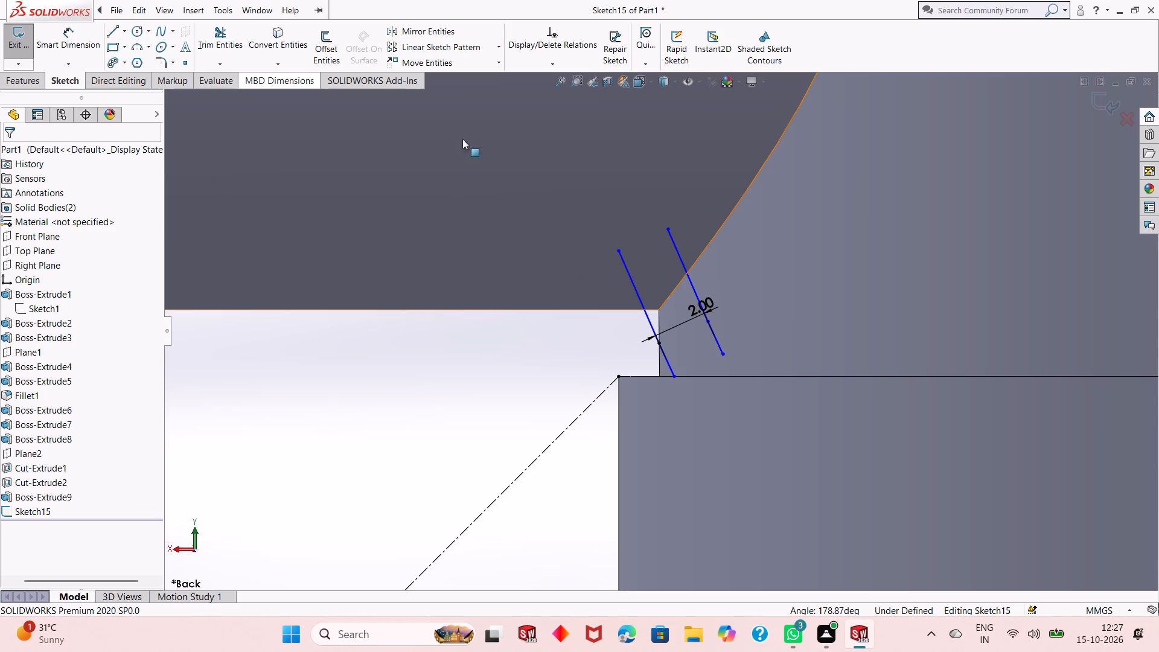
Delete the two original short steep lines, keeping their offset copies.
{"action": "left_click", "coordinate": [629, 278]}
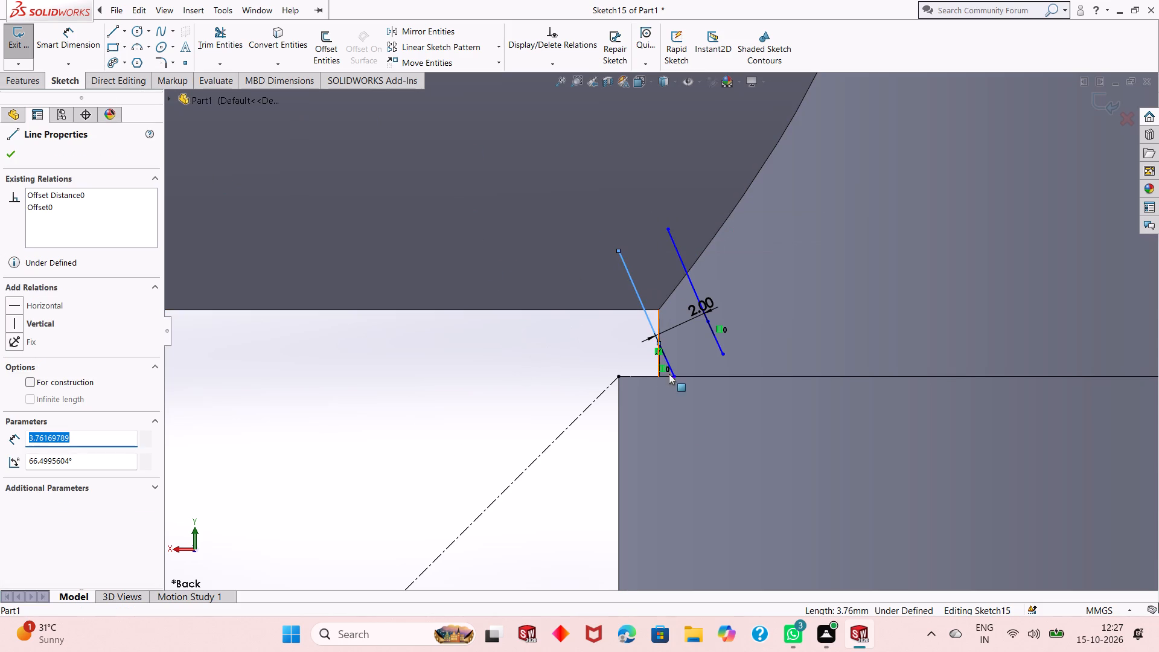
{"action": "left_click", "coordinate": [670, 372]}
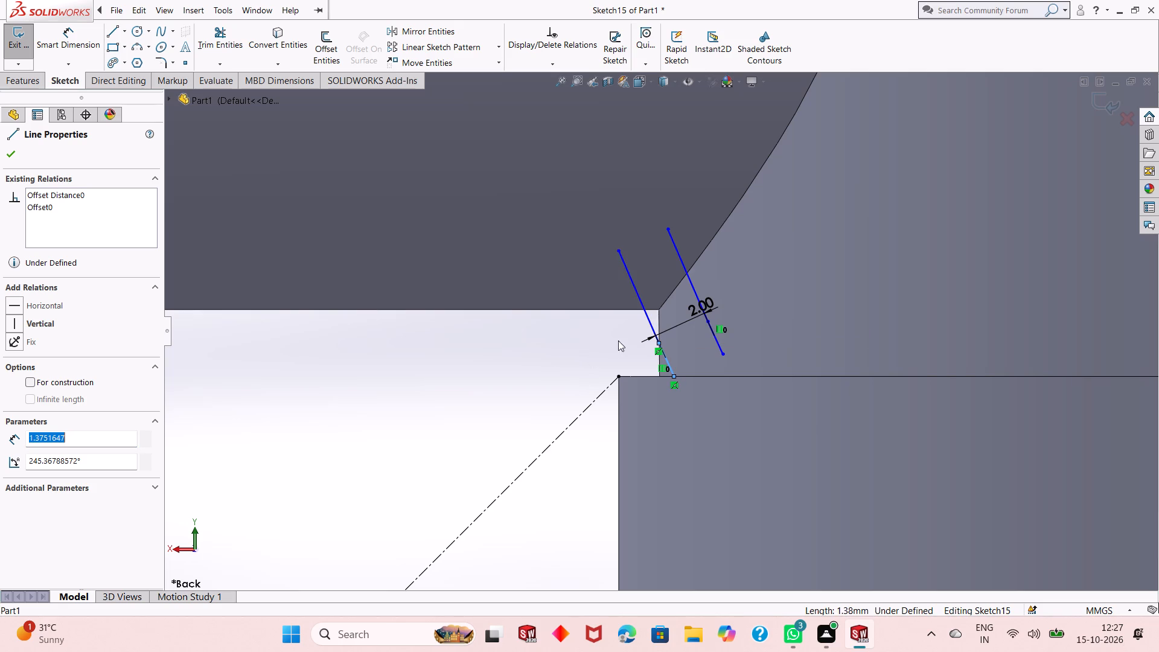
{"action": "left_click", "coordinate": [652, 318], "text": "ctrl"}
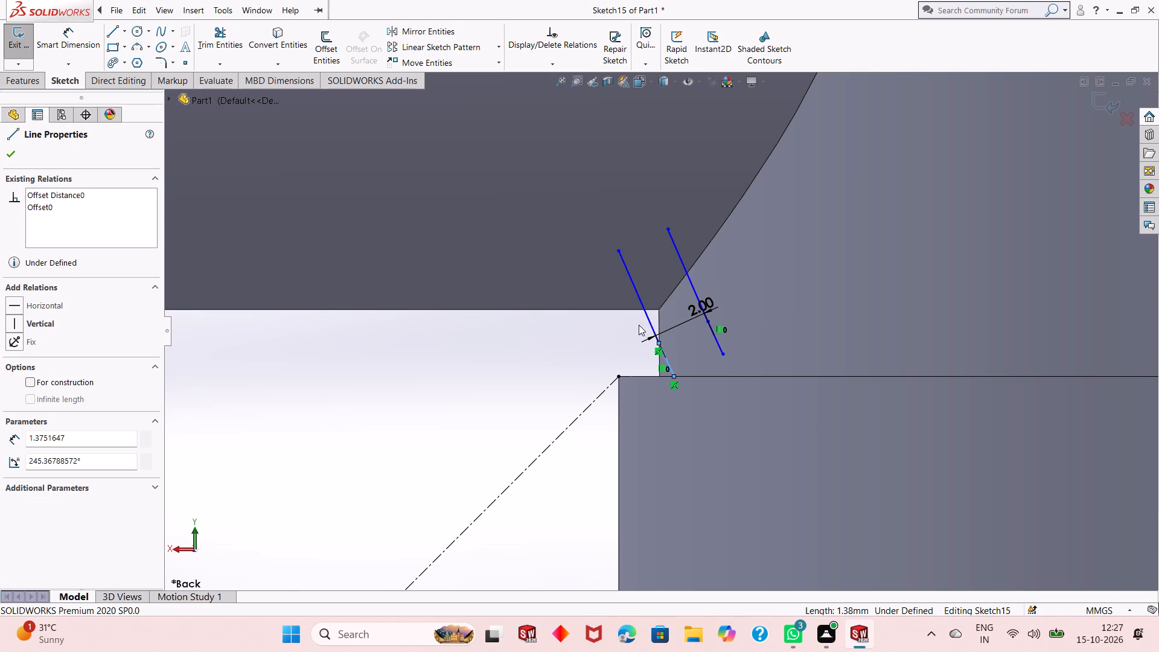
{"action": "left_click", "coordinate": [651, 320], "text": "ctrl"}
{"action": "right_click", "coordinate": [526, 348]}
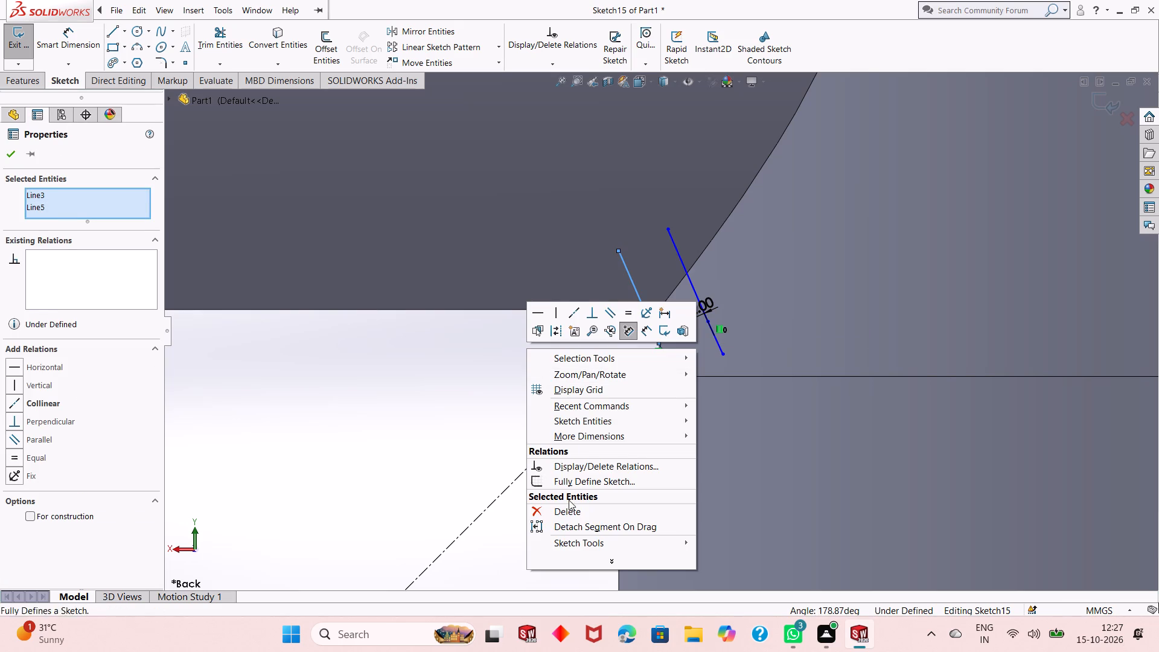
{"action": "left_click", "coordinate": [569, 513]}
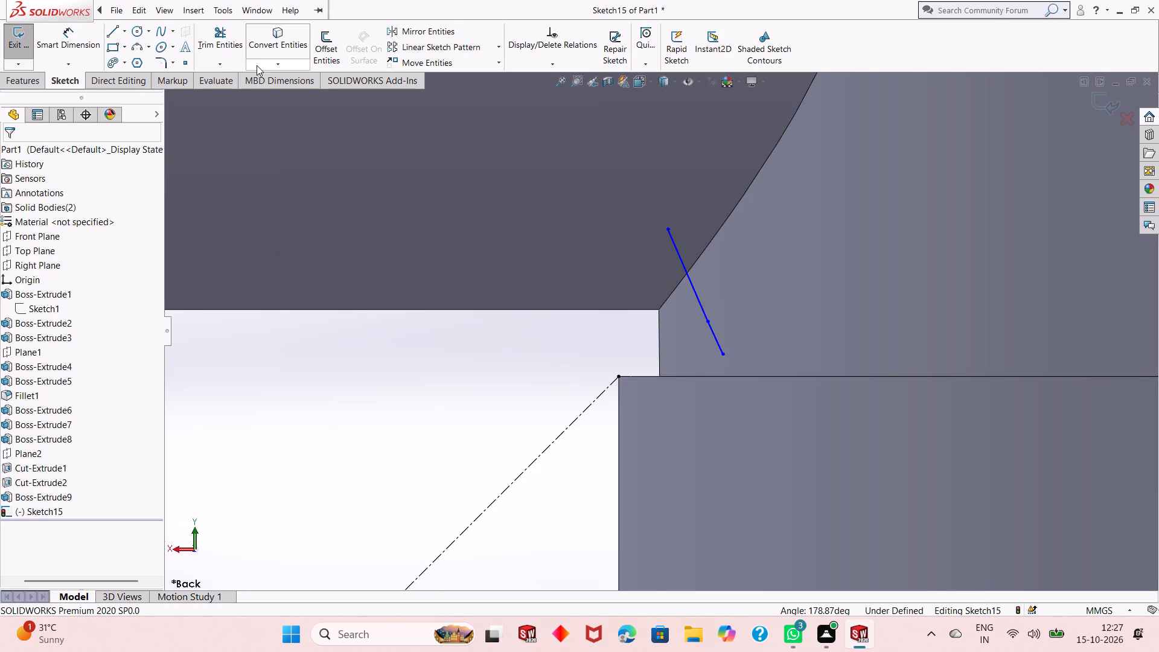
Extend the 45° sloping centerline past the base step's corner up to the offset line.
{"action": "left_click", "coordinate": [212, 68]}
{"action": "left_click", "coordinate": [227, 86]}
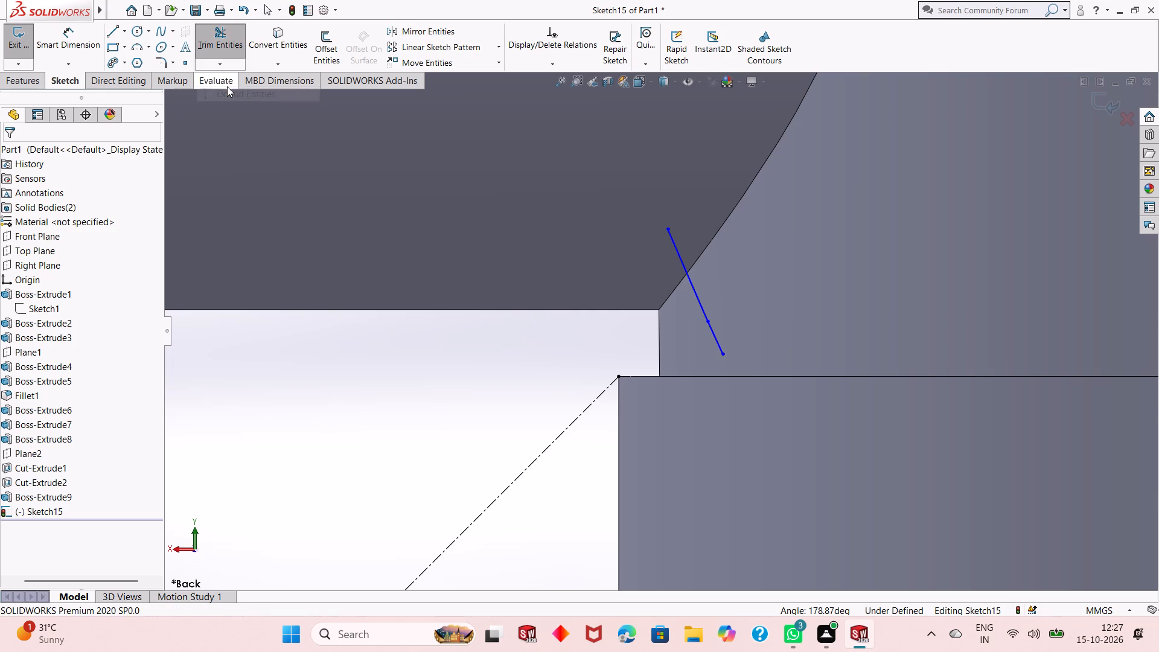
{"action": "left_click", "coordinate": [555, 443]}
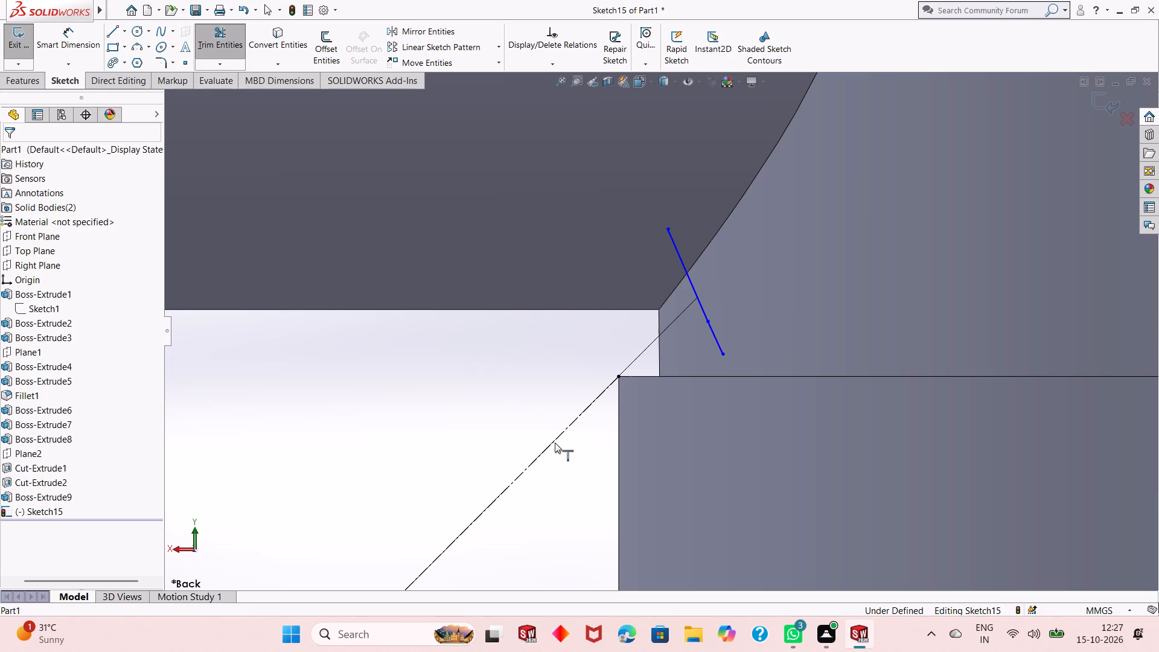
{"action": "key", "text": "Escape"}
{"action": "key", "text": "Escape"}
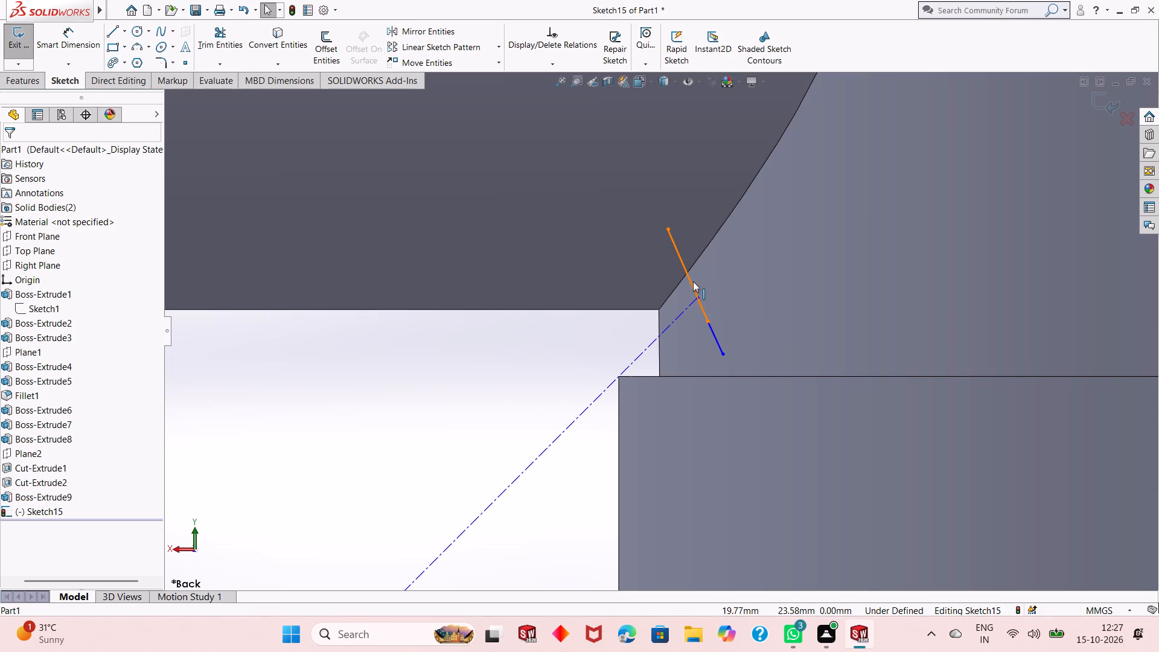
Delete the two offset lines at the upper end of the extended centerline.
{"action": "left_click", "coordinate": [693, 281]}
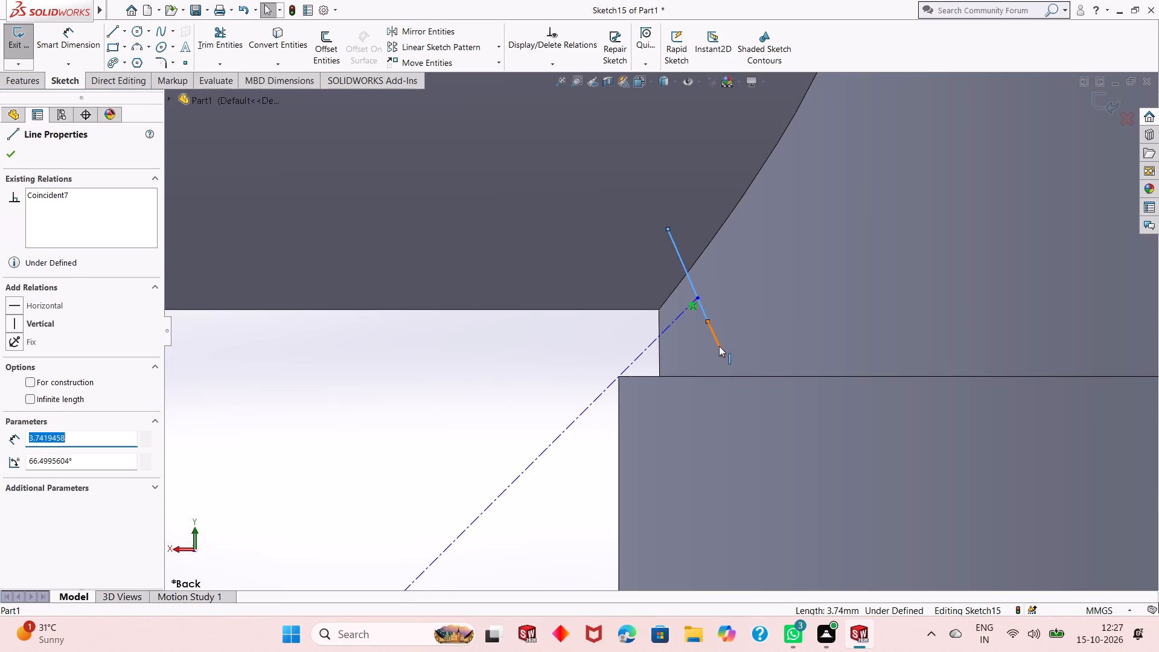
{"action": "left_click", "coordinate": [719, 346], "text": "ctrl"}
{"action": "right_click", "coordinate": [397, 441]}
{"action": "left_click", "coordinate": [426, 589]}
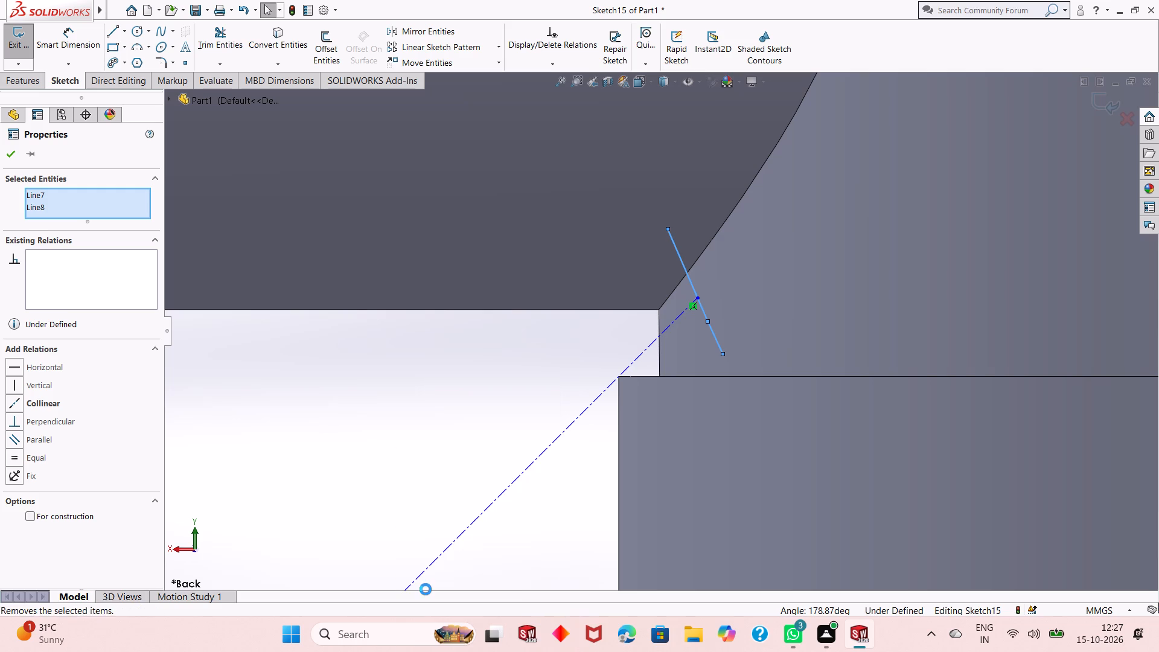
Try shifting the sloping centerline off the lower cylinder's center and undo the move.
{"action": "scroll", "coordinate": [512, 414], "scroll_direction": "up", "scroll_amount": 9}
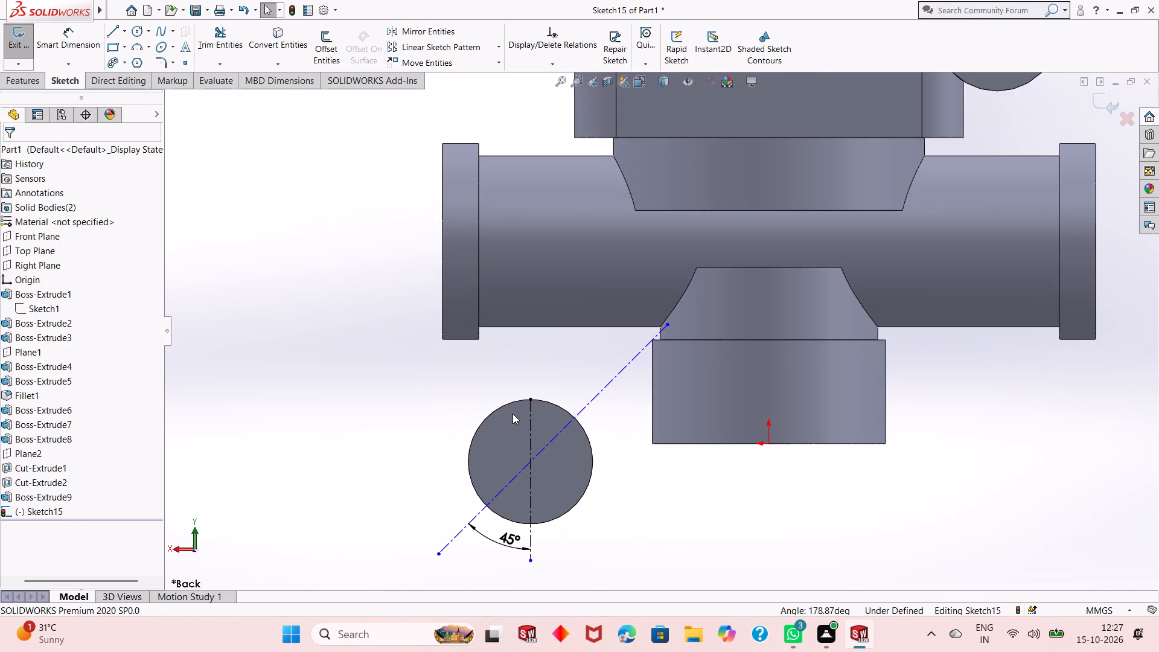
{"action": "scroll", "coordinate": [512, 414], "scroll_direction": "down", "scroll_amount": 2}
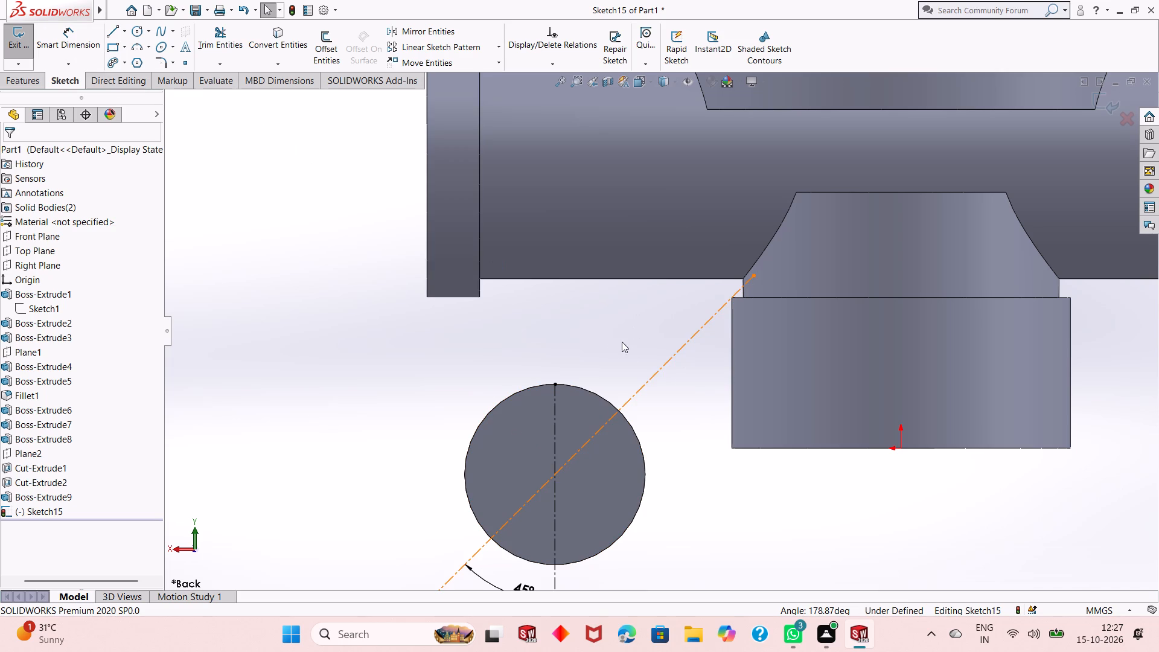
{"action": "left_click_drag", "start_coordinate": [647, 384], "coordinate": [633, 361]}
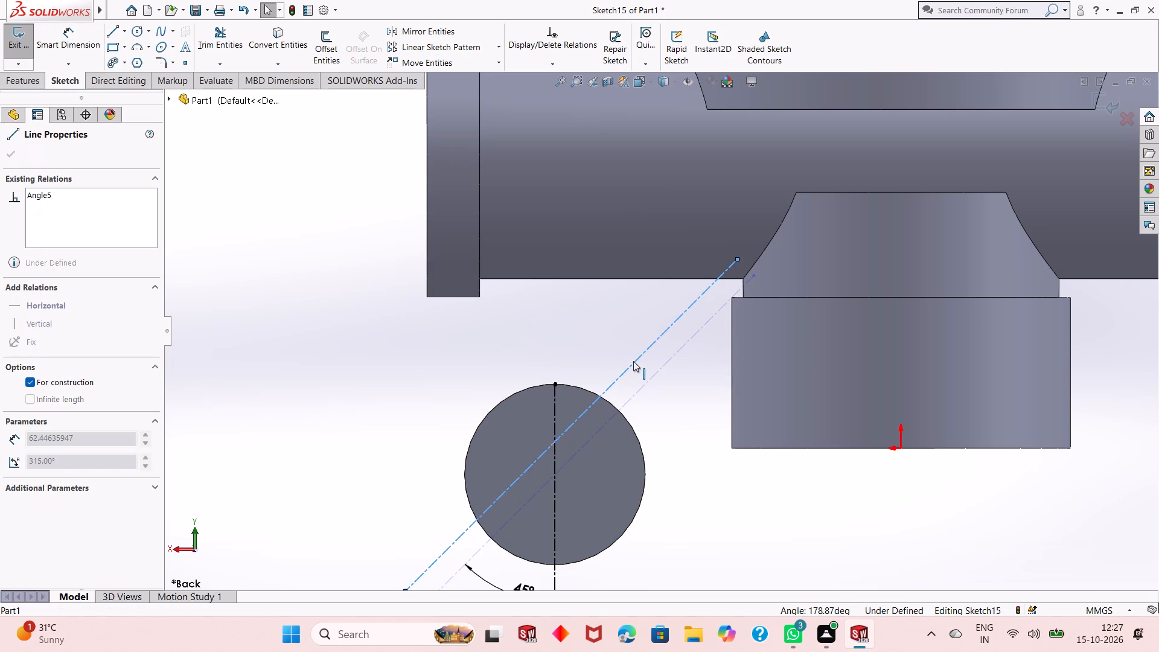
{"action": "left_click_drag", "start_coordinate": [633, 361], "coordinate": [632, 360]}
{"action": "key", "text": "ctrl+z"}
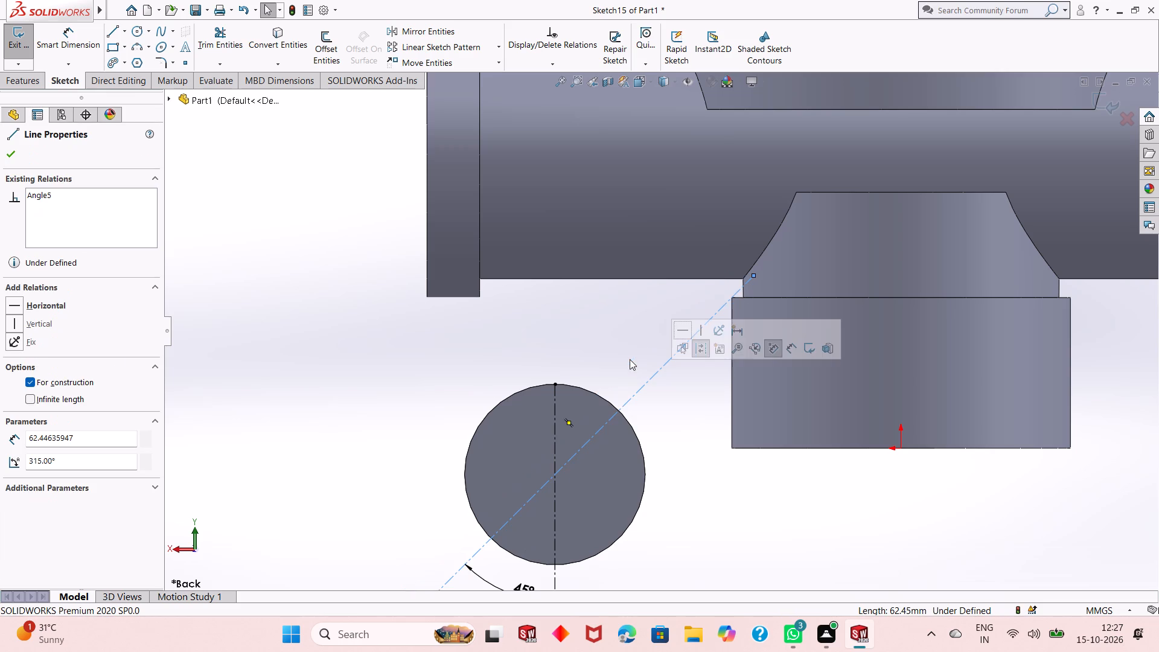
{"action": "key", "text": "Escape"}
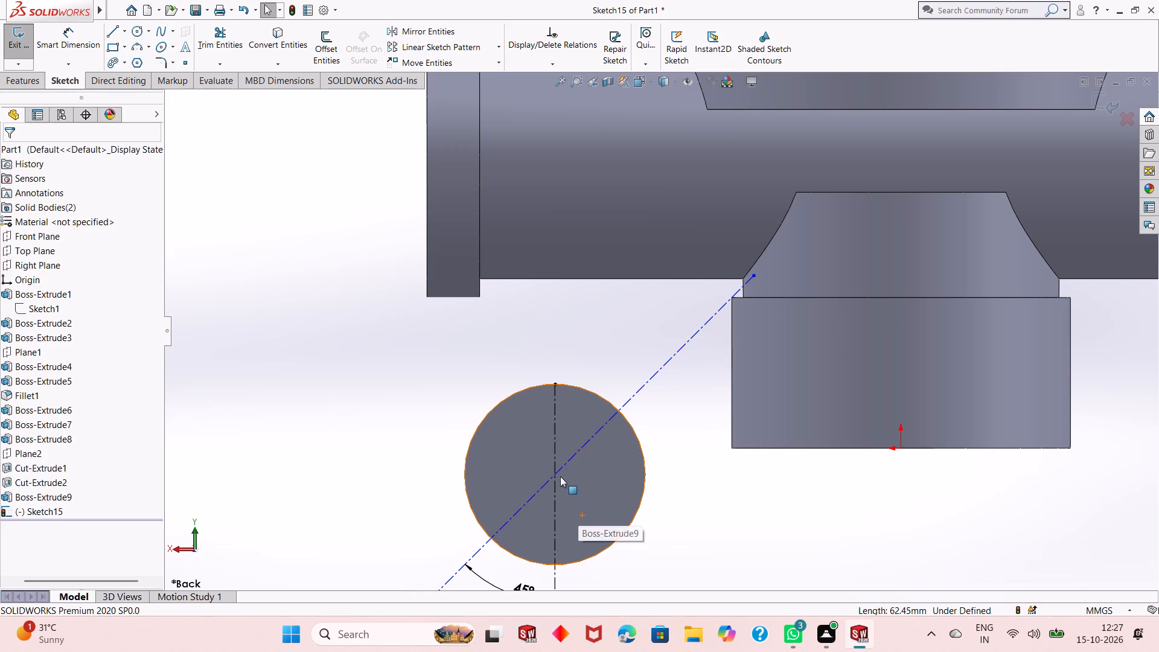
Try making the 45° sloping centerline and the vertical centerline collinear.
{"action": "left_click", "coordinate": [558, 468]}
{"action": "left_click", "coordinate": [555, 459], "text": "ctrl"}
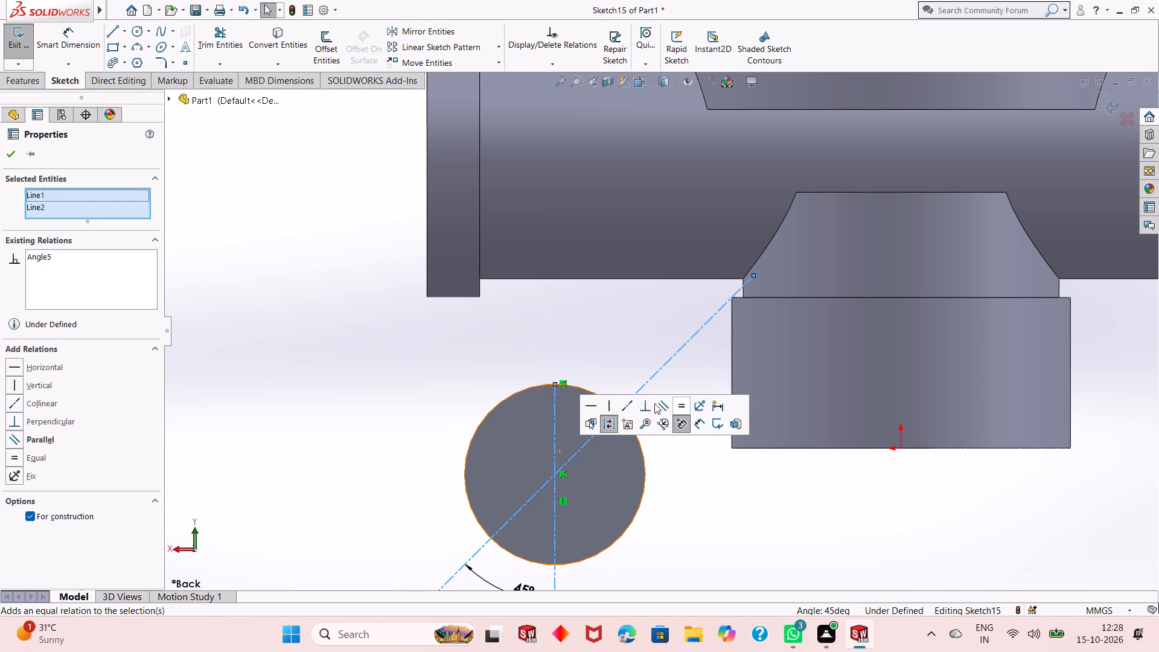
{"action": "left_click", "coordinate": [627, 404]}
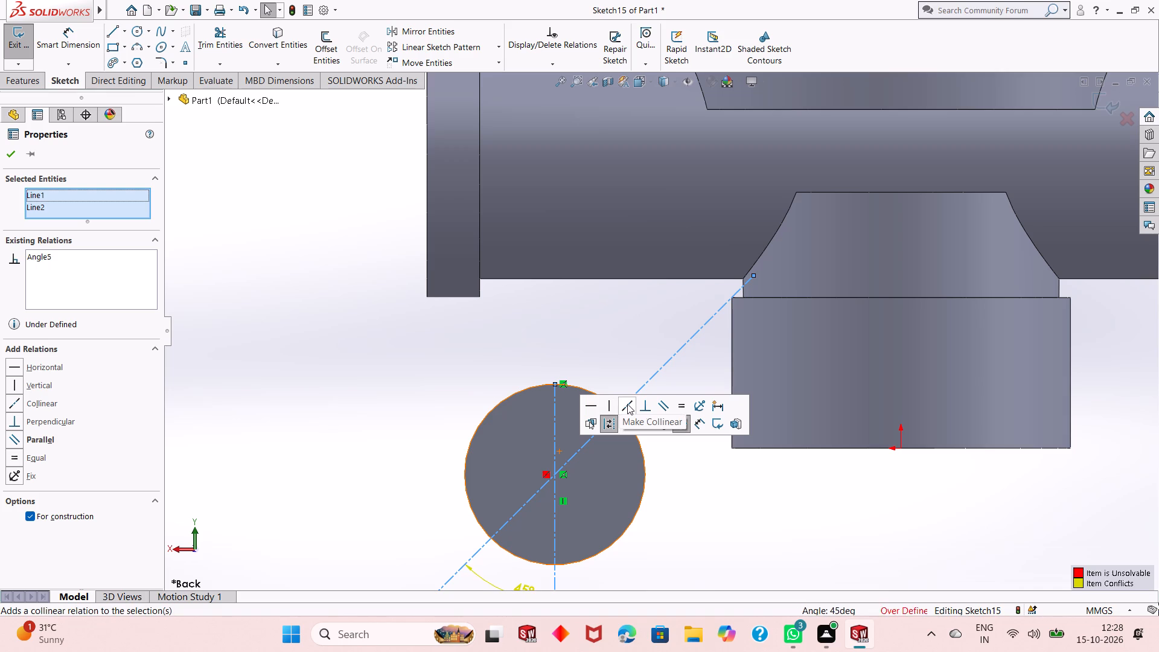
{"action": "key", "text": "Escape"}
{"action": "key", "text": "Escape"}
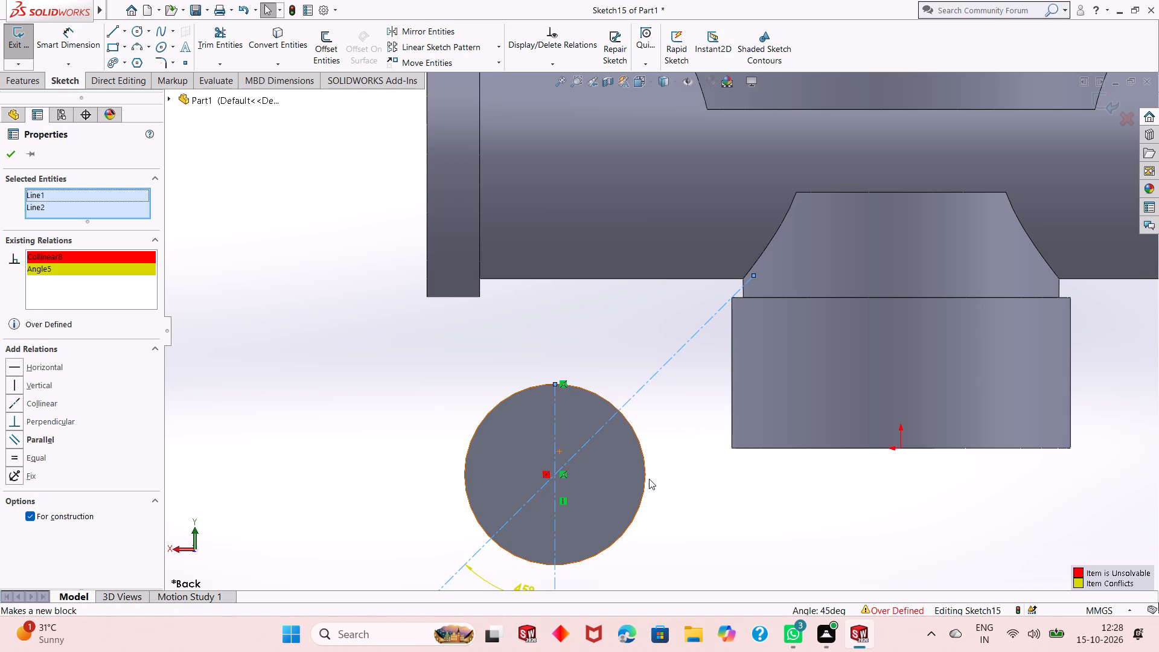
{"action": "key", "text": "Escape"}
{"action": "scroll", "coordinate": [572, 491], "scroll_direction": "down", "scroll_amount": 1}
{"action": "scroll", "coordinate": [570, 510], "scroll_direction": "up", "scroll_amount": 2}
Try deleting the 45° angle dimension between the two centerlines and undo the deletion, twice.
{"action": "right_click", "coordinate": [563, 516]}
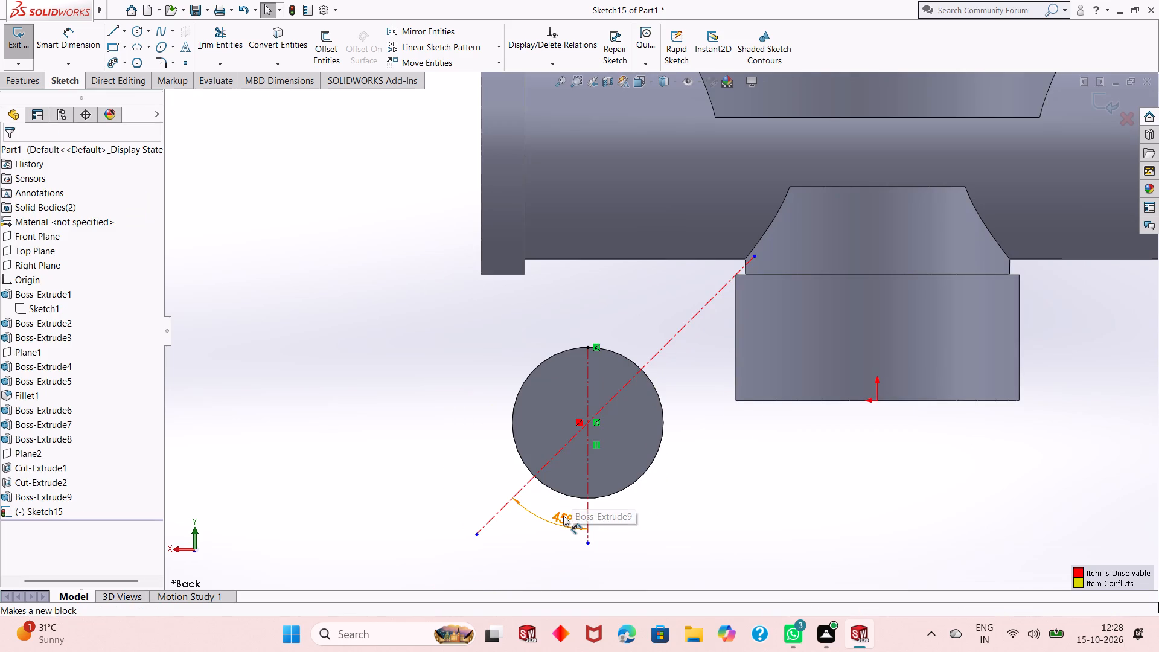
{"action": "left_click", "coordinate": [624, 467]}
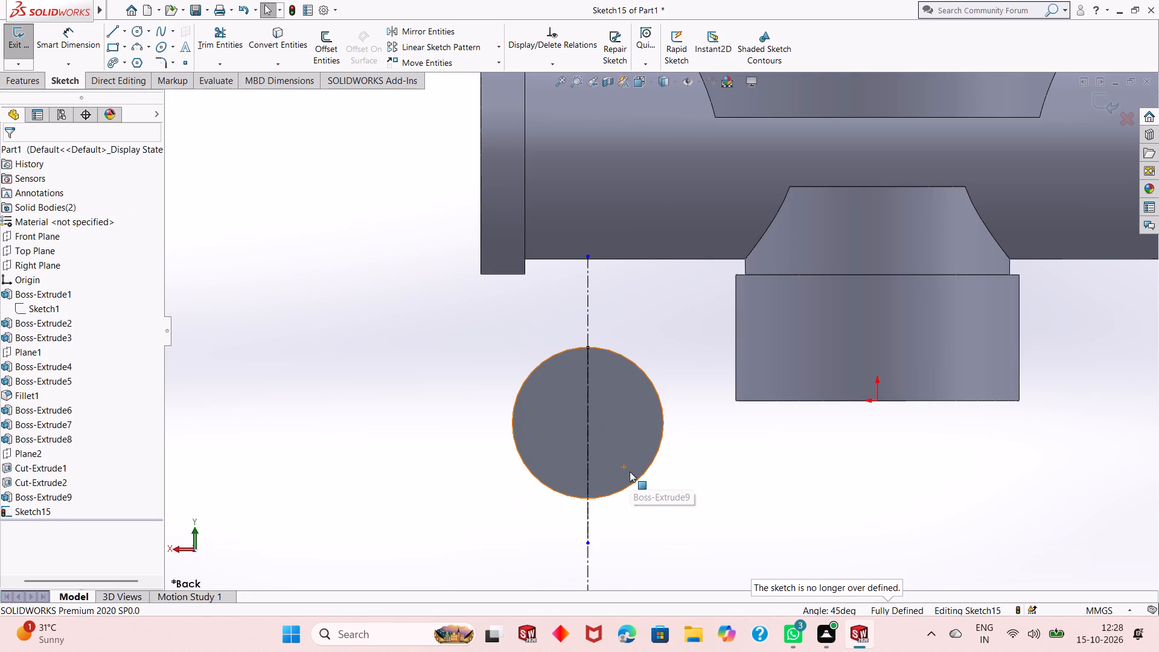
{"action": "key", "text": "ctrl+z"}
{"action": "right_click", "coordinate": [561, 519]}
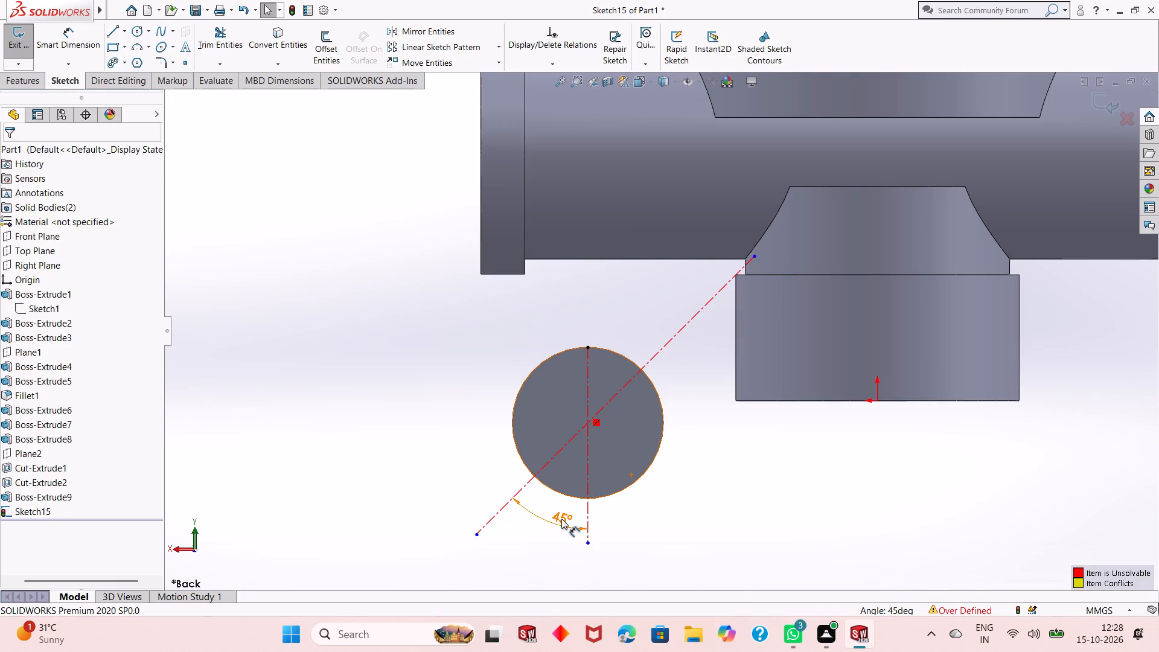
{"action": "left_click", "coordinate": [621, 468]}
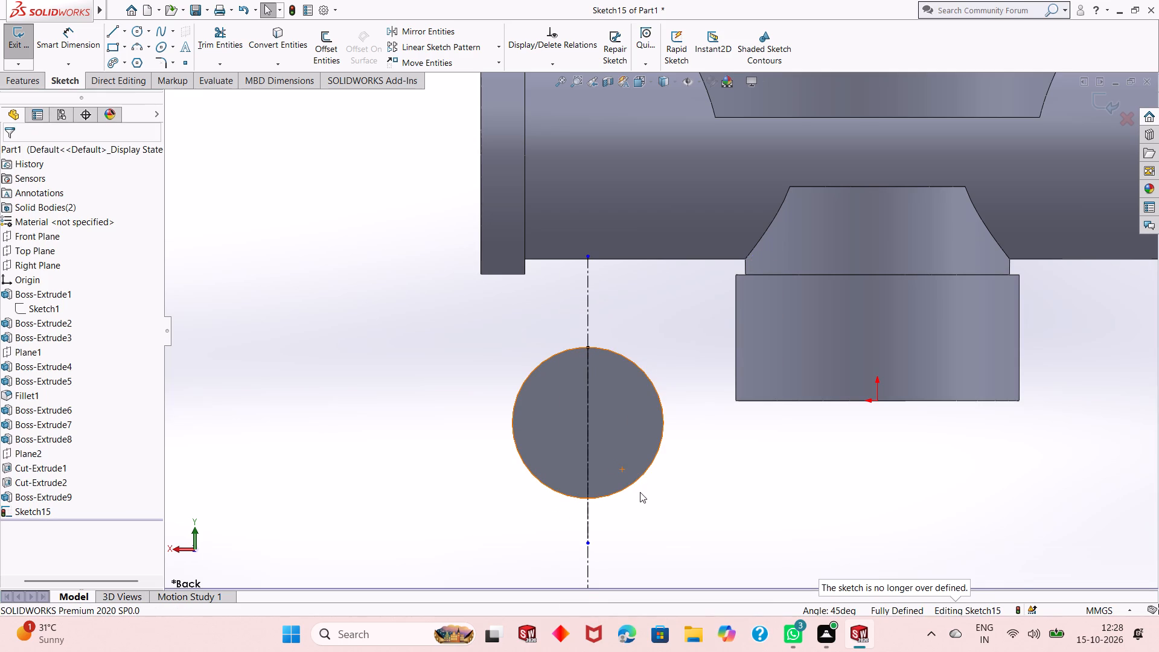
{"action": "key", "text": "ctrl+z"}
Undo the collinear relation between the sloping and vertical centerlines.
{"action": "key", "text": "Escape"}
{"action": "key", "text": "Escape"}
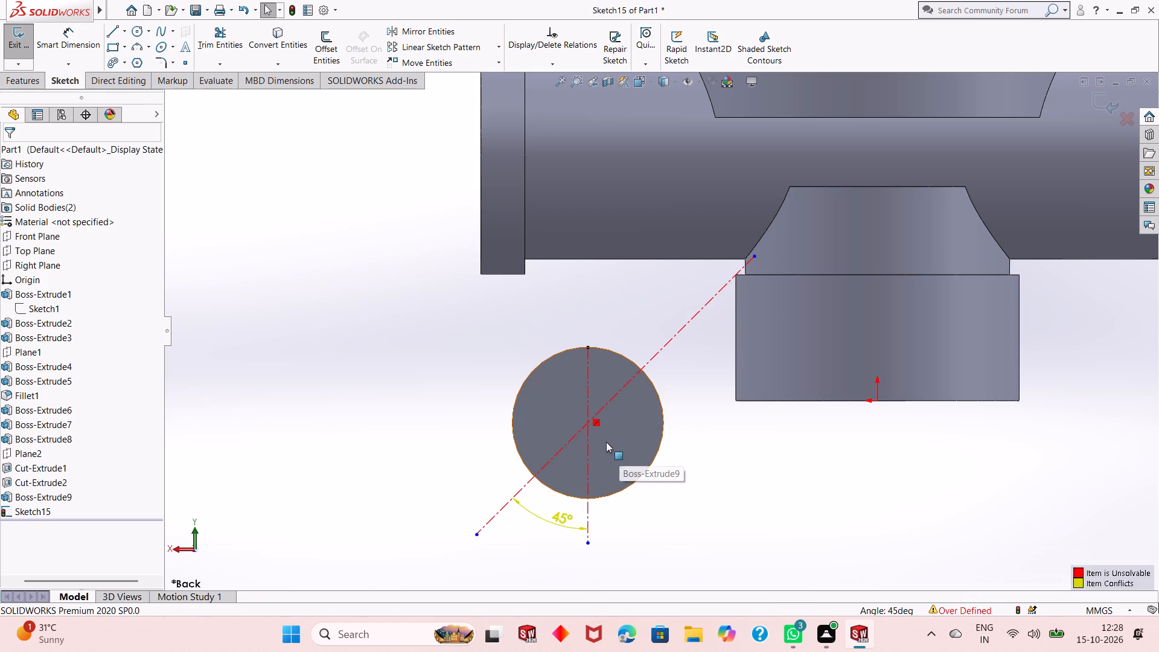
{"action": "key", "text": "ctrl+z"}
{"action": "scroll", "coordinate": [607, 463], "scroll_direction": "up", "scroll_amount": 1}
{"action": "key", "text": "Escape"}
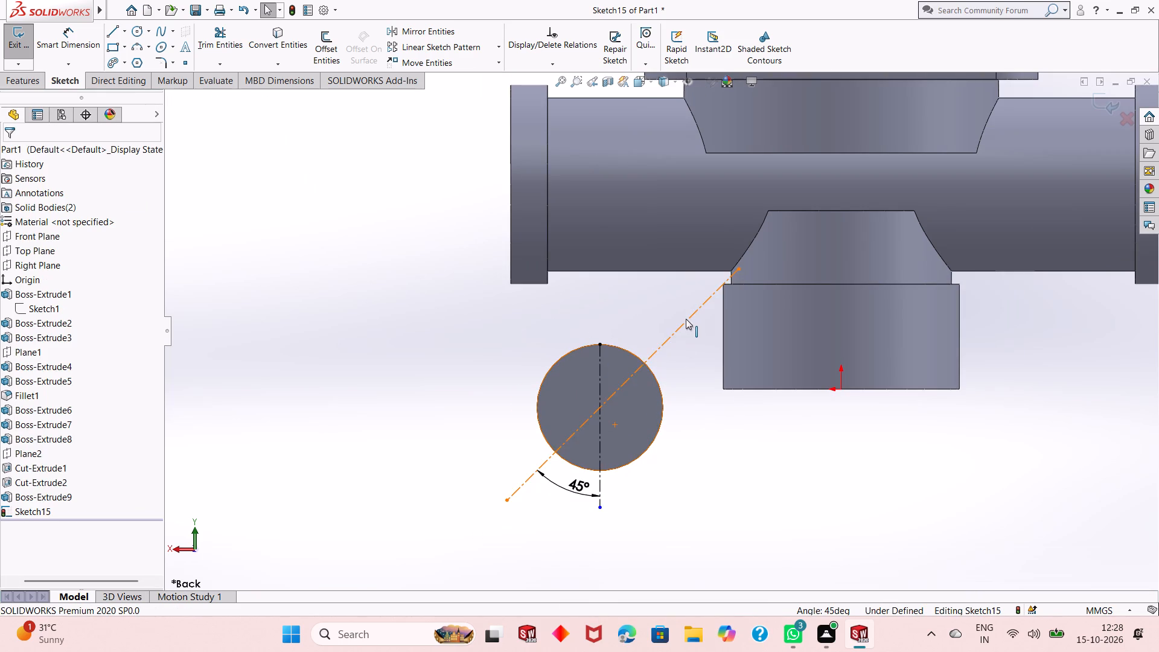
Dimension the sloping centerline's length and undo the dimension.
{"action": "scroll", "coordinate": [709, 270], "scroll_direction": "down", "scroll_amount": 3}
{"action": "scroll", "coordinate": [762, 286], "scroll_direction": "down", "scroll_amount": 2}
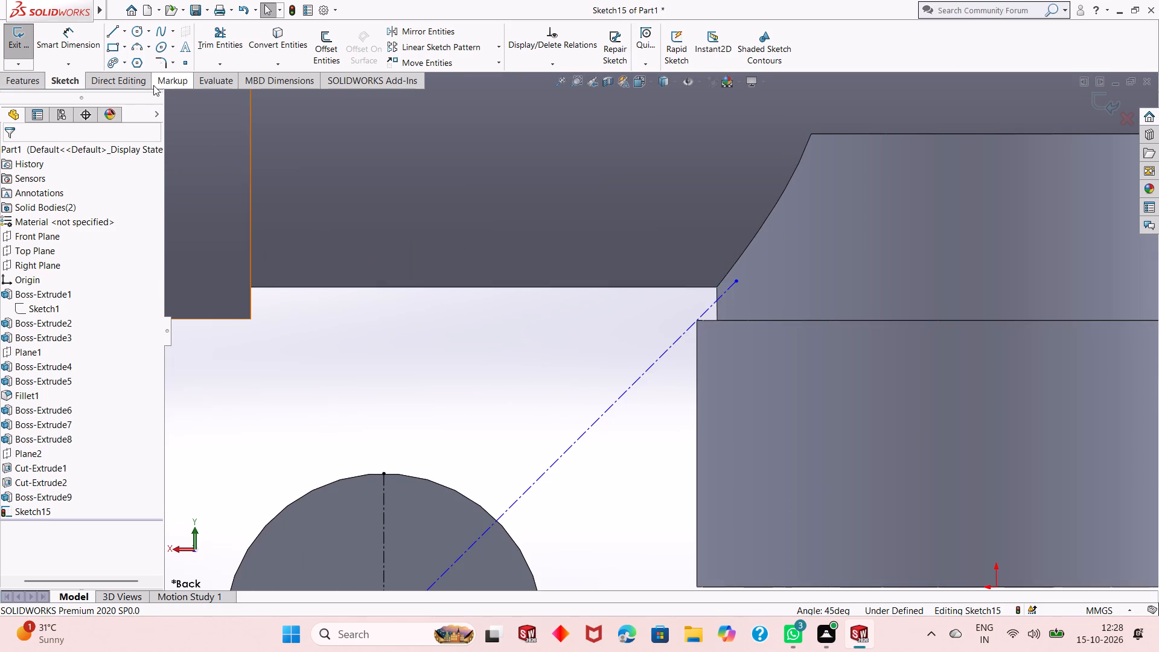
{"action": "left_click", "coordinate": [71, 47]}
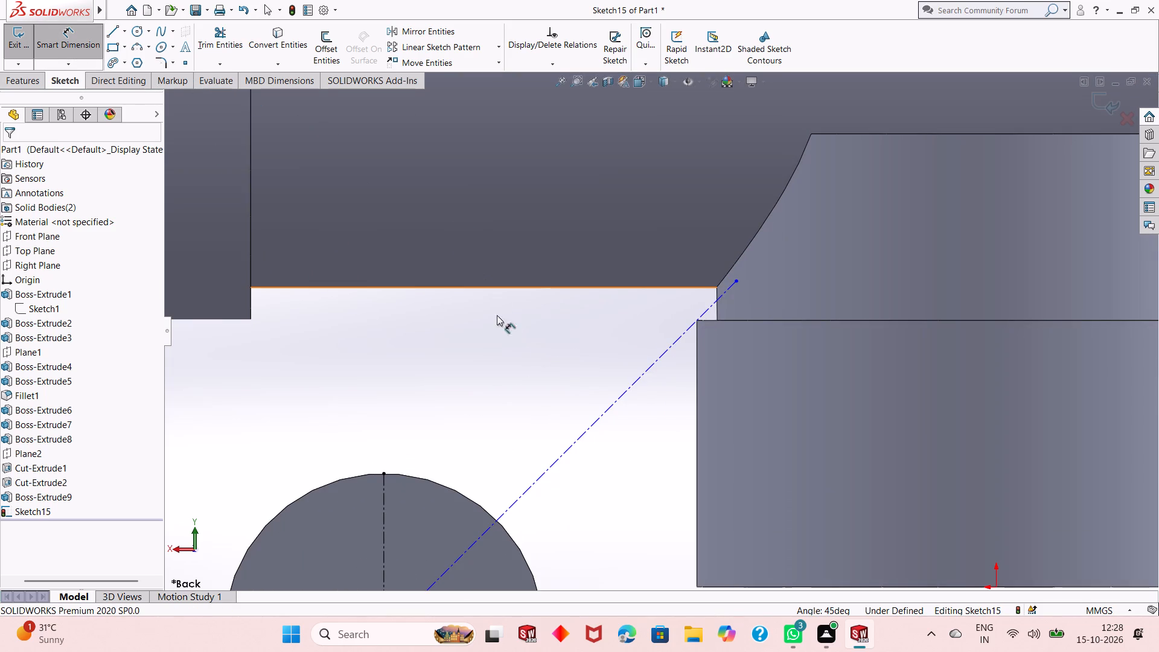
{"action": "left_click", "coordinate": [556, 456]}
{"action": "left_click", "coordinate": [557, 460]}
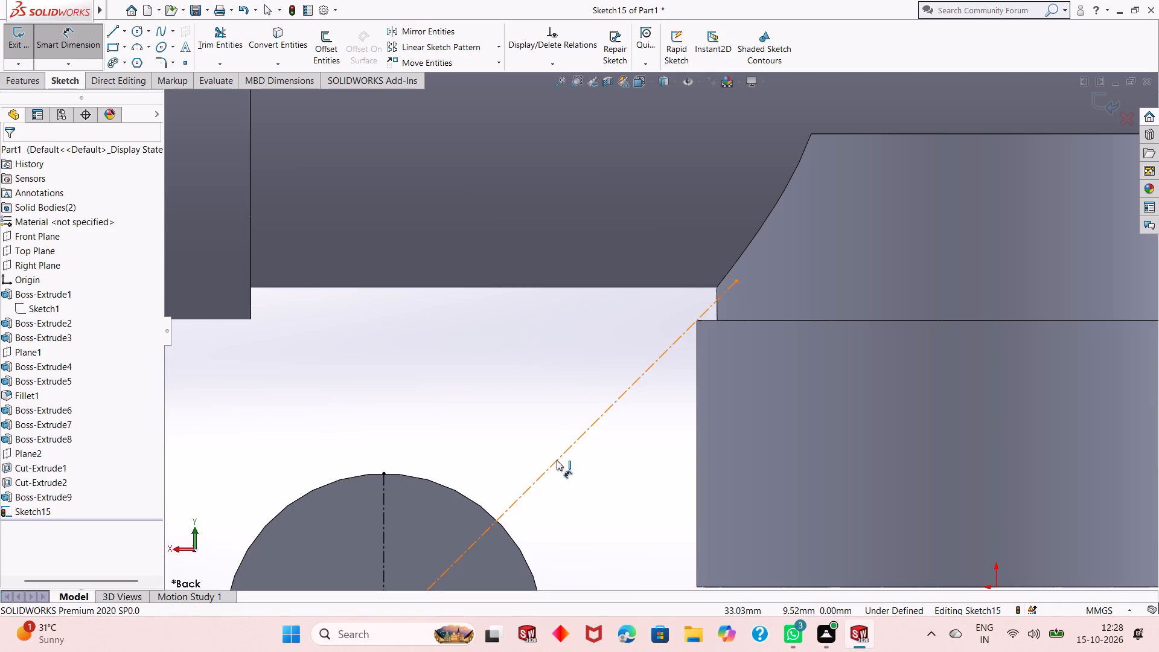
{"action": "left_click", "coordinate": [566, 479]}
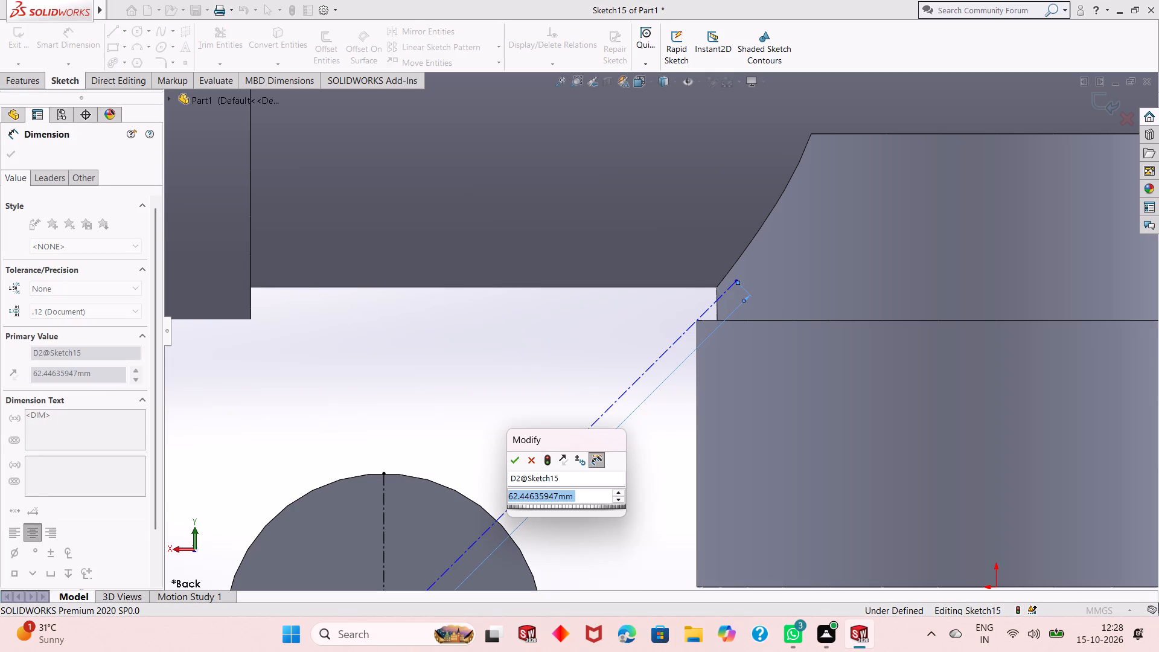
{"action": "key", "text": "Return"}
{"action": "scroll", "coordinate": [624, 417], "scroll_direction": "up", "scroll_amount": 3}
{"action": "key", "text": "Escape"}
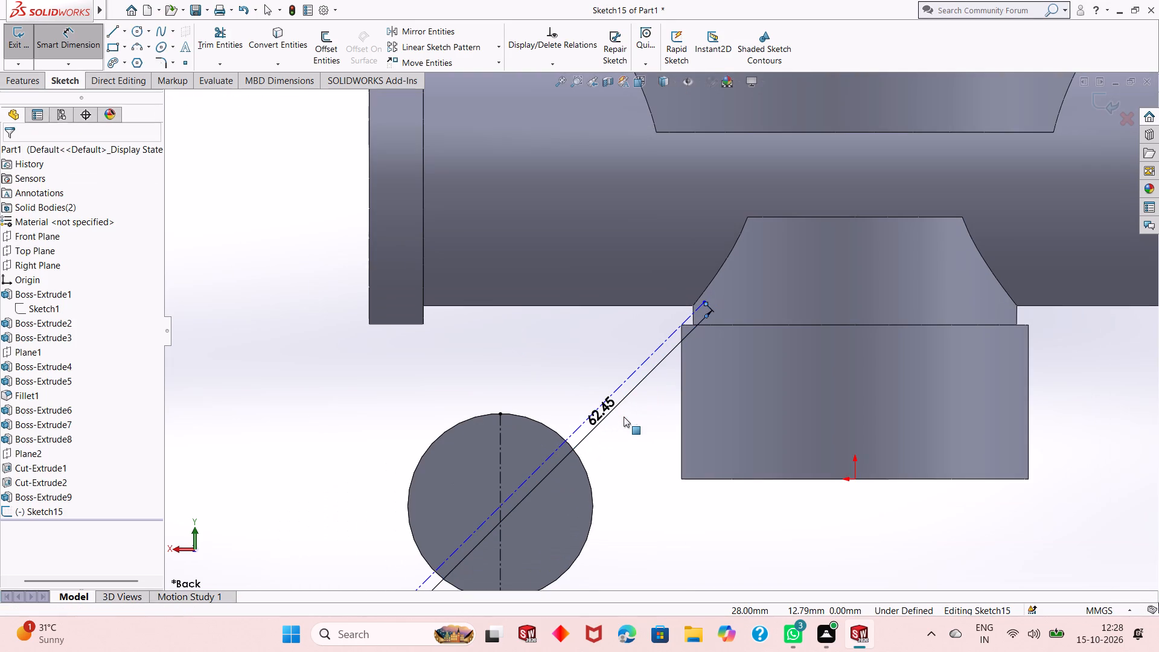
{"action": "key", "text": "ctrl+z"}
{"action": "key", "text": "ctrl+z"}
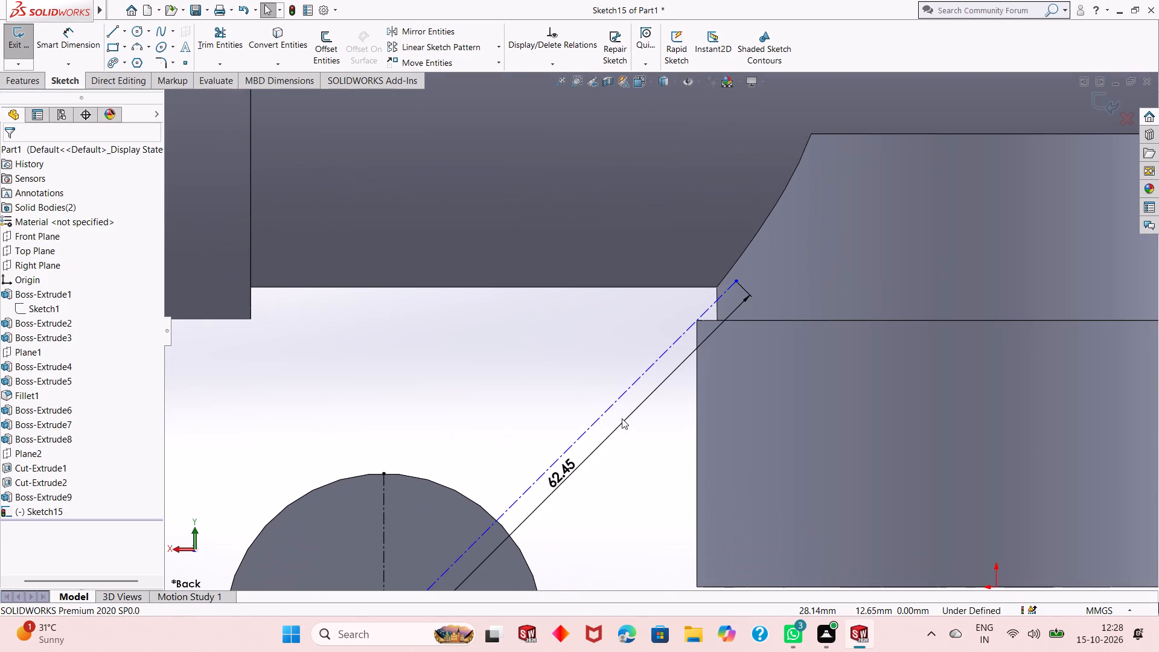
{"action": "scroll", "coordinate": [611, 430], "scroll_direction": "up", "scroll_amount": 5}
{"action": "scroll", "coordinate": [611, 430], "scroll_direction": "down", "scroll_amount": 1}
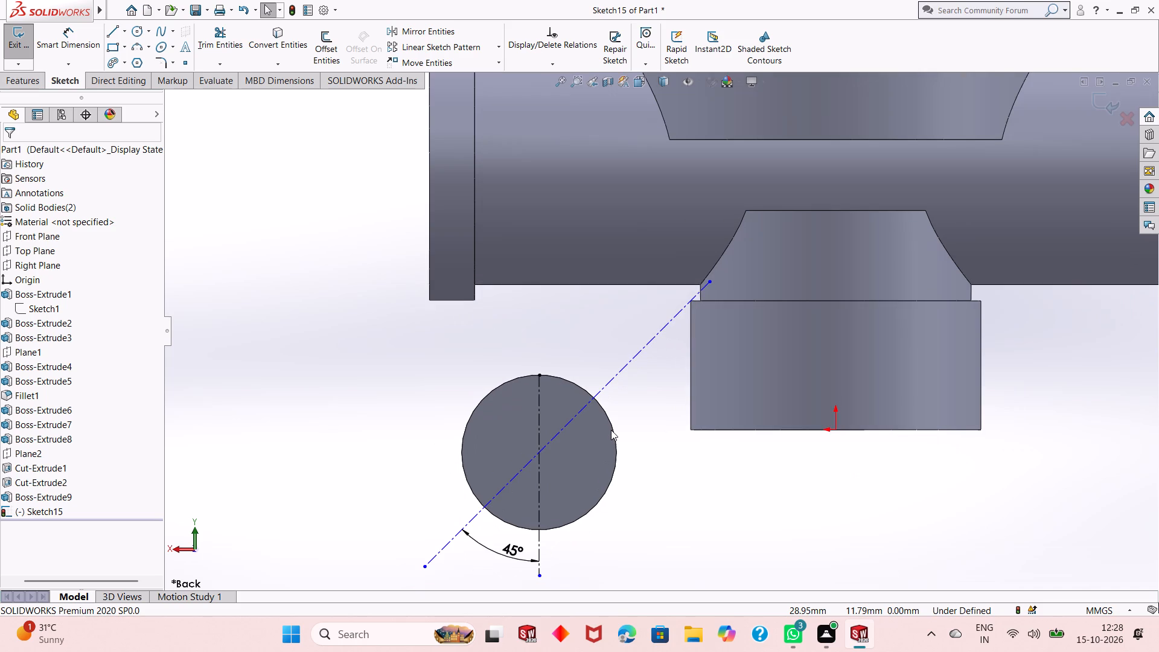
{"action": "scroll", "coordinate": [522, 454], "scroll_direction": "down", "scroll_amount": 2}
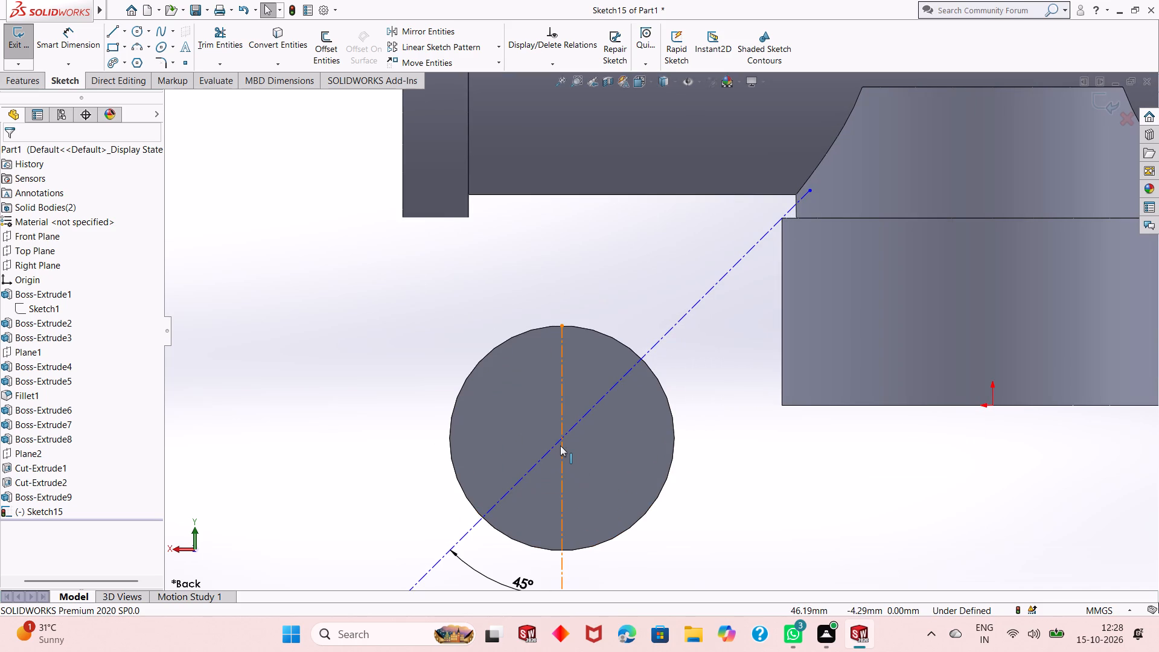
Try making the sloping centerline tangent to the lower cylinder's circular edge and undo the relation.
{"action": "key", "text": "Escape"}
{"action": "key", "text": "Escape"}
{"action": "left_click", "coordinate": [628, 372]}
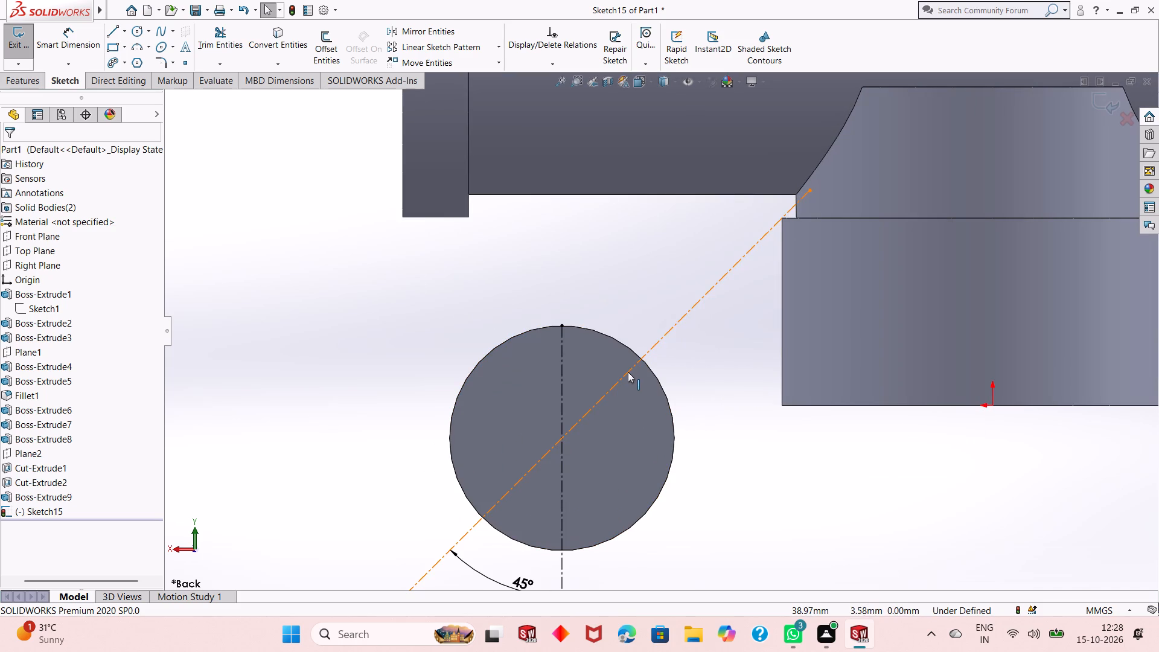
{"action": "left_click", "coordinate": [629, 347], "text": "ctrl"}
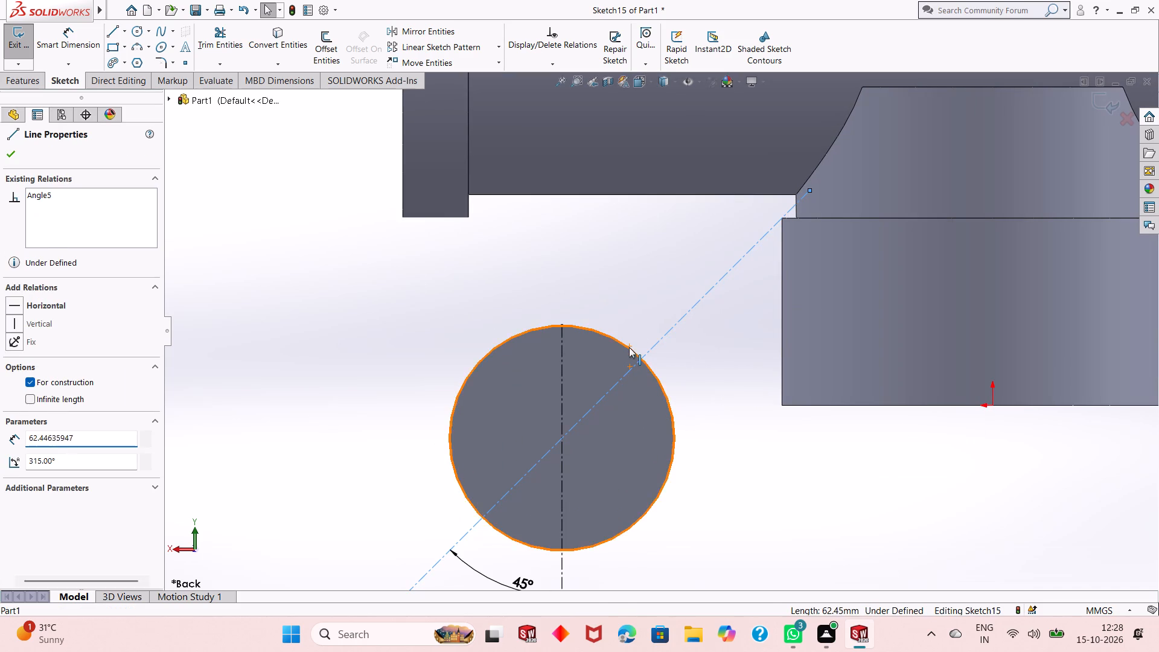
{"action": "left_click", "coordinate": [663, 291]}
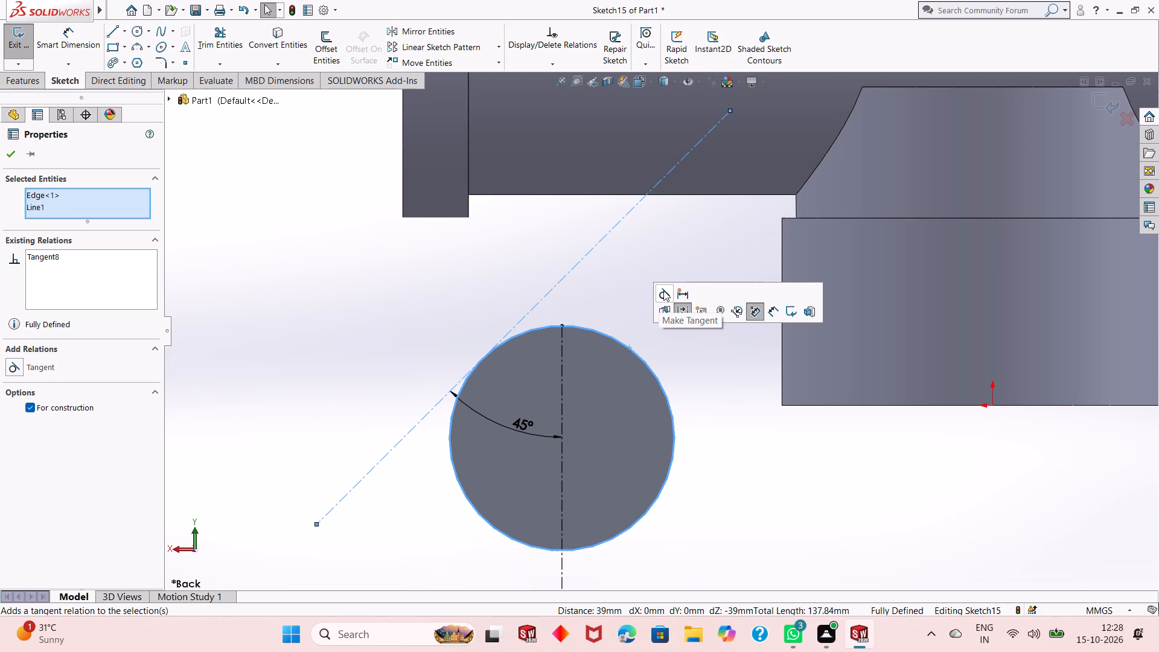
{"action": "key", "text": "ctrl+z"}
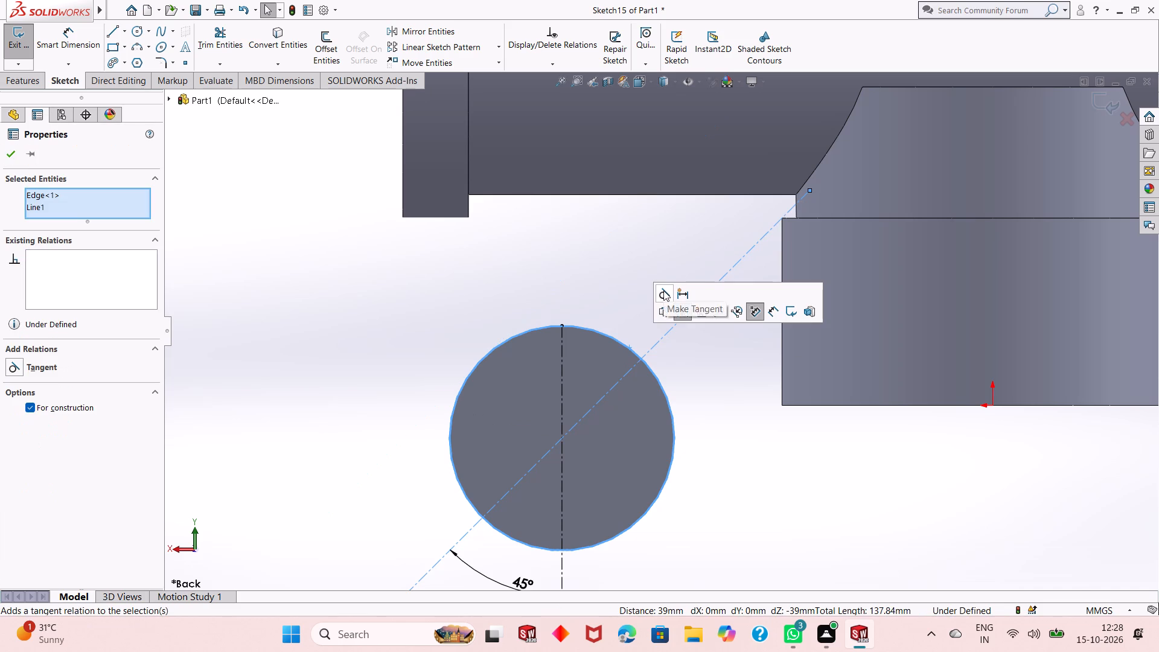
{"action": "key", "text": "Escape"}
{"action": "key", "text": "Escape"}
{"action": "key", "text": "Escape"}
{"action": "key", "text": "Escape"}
Examine how the sloping centerline passes through the lower cylinder's center and the base step's corner.
{"action": "scroll", "coordinate": [549, 447], "scroll_direction": "down", "scroll_amount": 2}
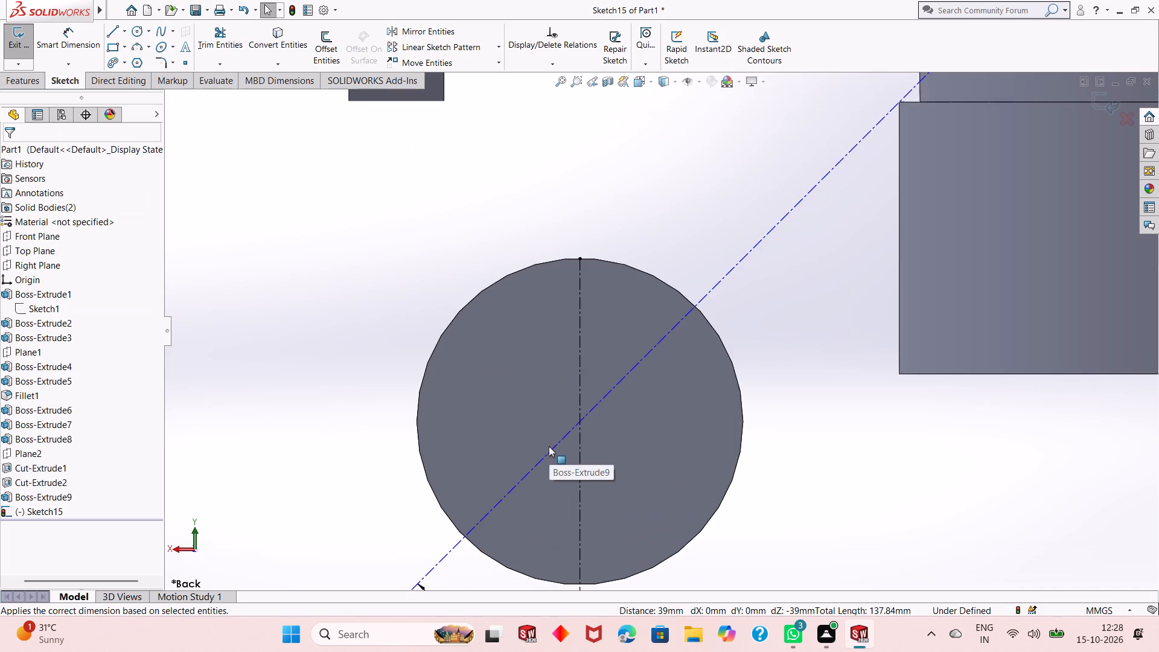
{"action": "scroll", "coordinate": [631, 421], "scroll_direction": "down", "scroll_amount": 2}
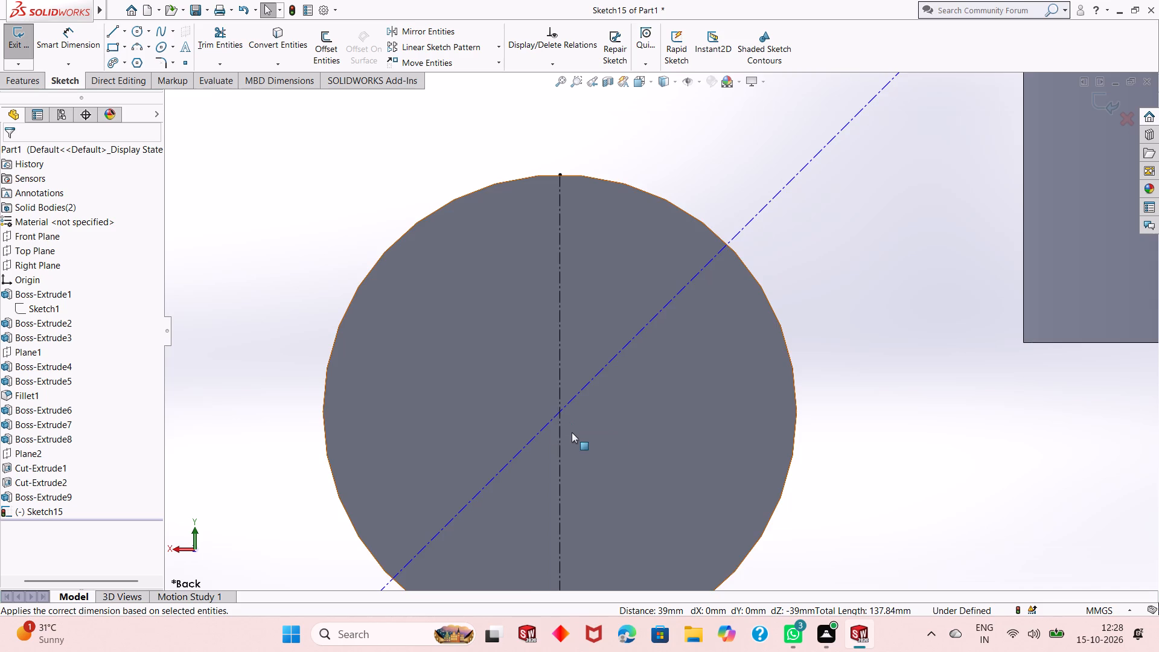
{"action": "scroll", "coordinate": [572, 434], "scroll_direction": "up", "scroll_amount": 6}
{"action": "scroll", "coordinate": [800, 186], "scroll_direction": "down", "scroll_amount": 2}
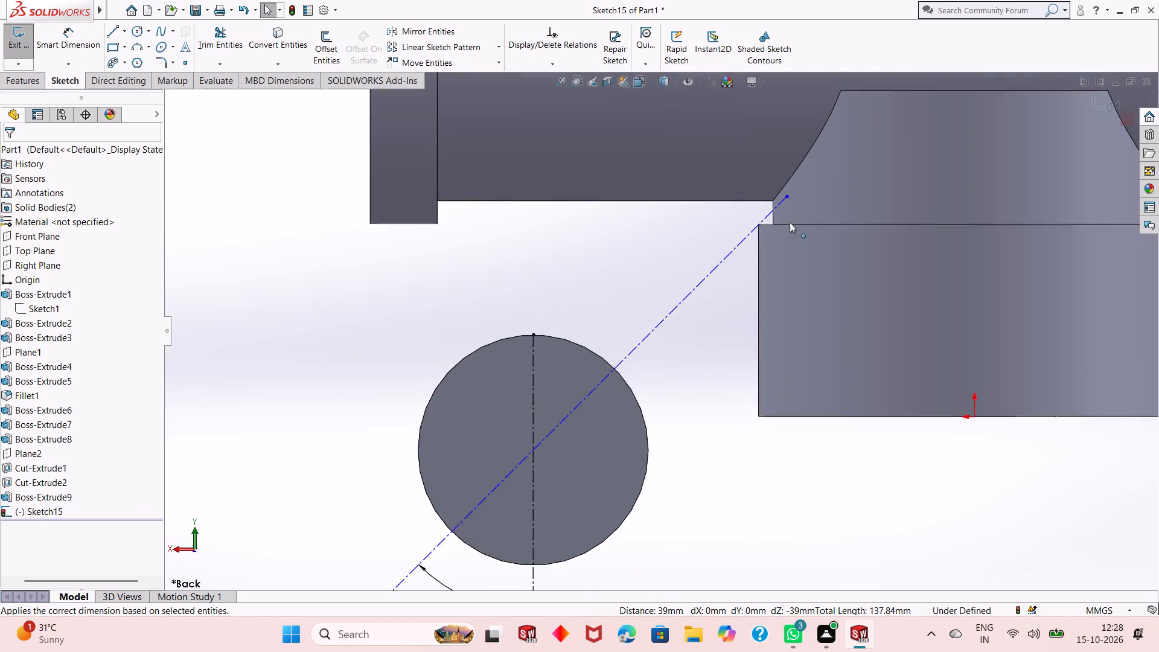
{"action": "scroll", "coordinate": [790, 222], "scroll_direction": "down", "scroll_amount": 1}
{"action": "scroll", "coordinate": [624, 424], "scroll_direction": "up", "scroll_amount": 1}
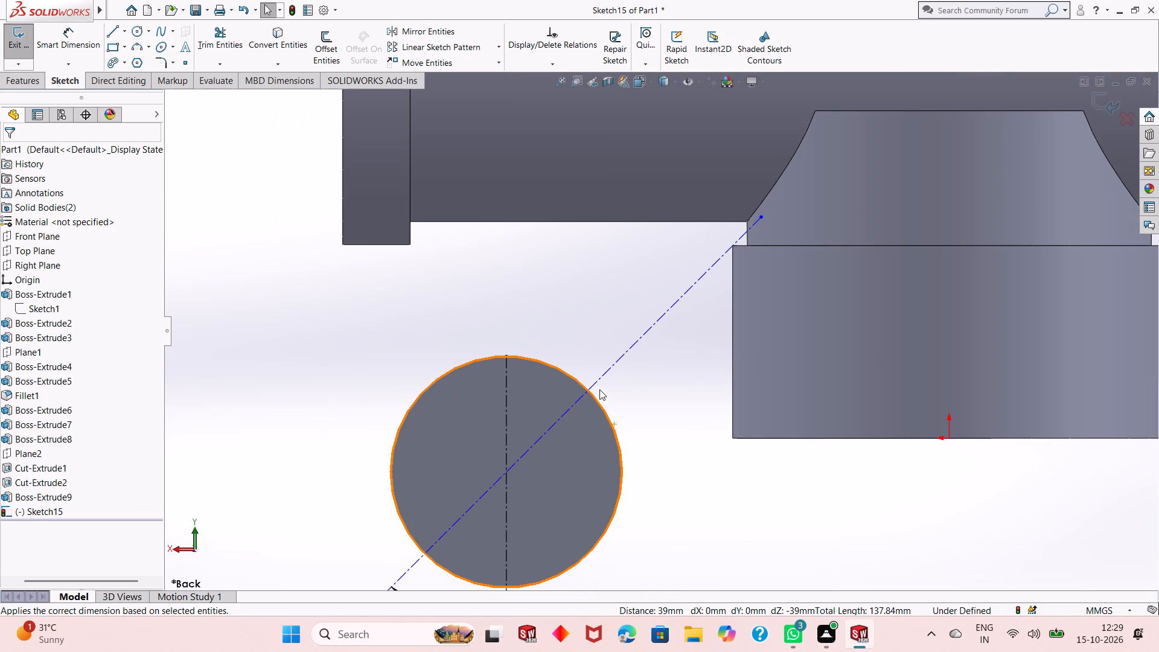
{"action": "left_click", "coordinate": [742, 237]}
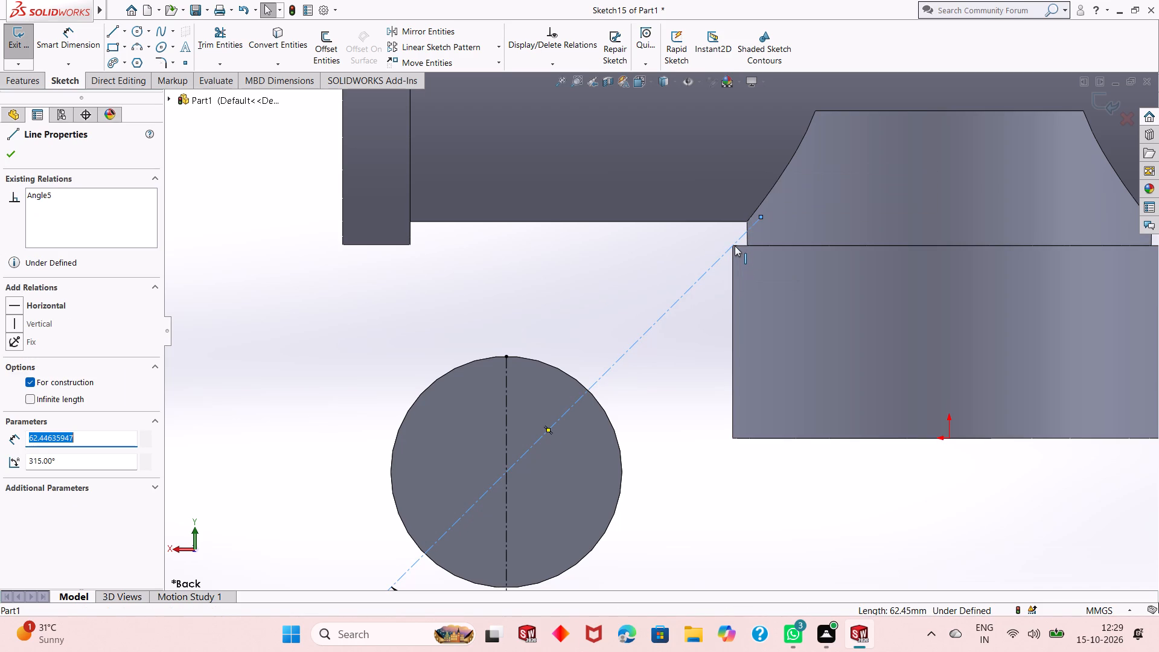
{"action": "key", "text": "Escape"}
Undo the centerline extension and the short steep line edits, back to the sloping centerline ending at the base step's corner.
{"action": "key", "text": "ctrl+z"}
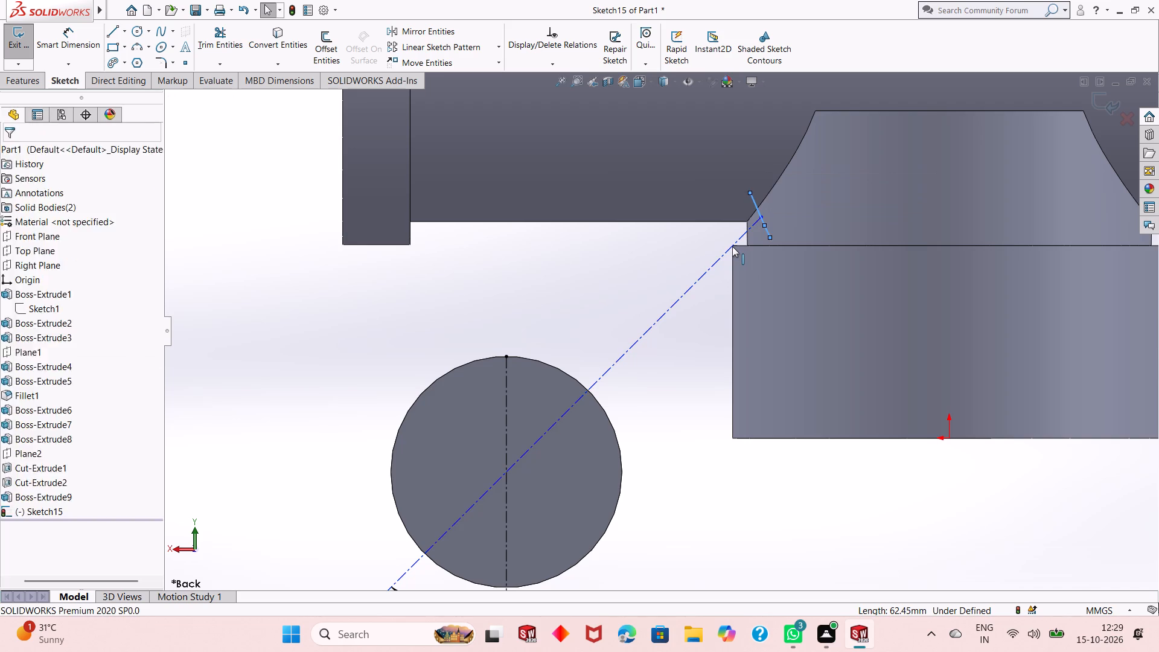
{"action": "key", "text": "ctrl+z"}
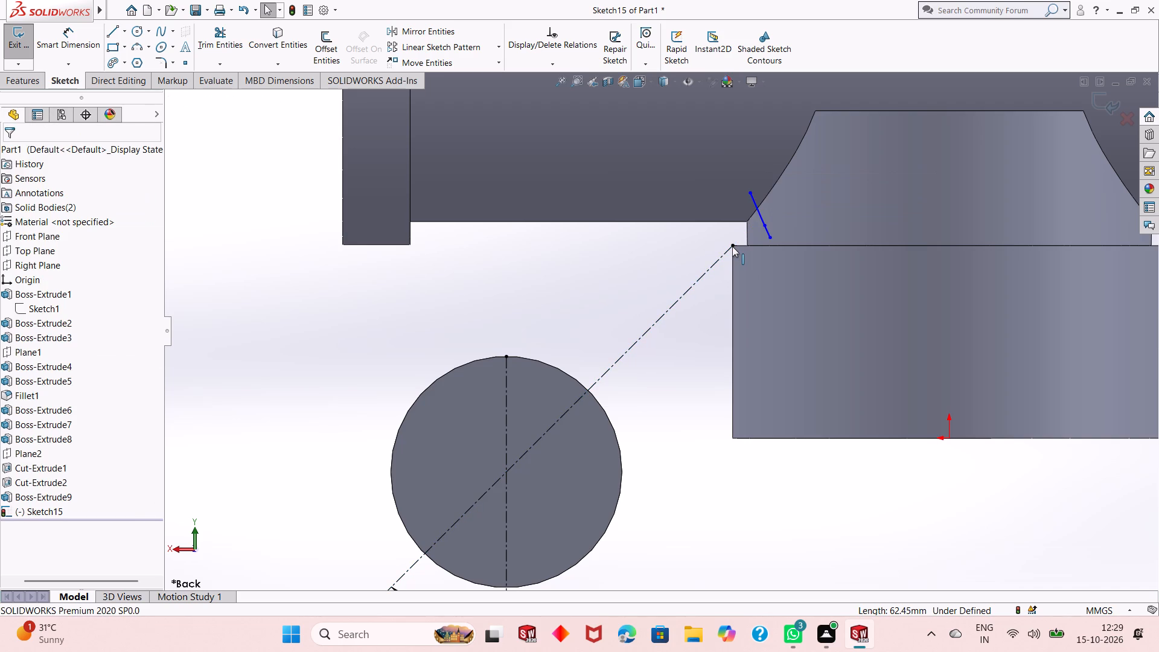
{"action": "key", "text": "ctrl+z"}
{"action": "key", "text": "ctrl+z"}
{"action": "key", "text": "ctrl+z"}
{"action": "key", "text": "ctrl+z"}
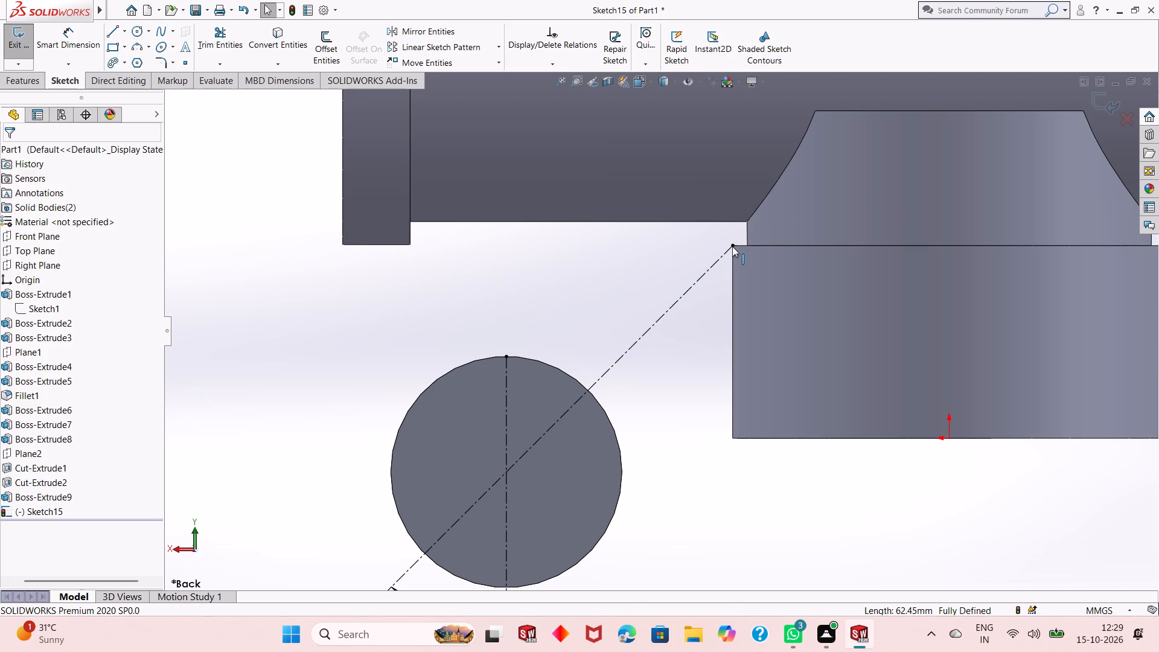
Offset the sloping centerline 3 mm bi-directionally, with dimensions added, to form the two rib side lines.
{"action": "left_click", "coordinate": [323, 59]}
{"action": "left_click", "coordinate": [635, 339]}
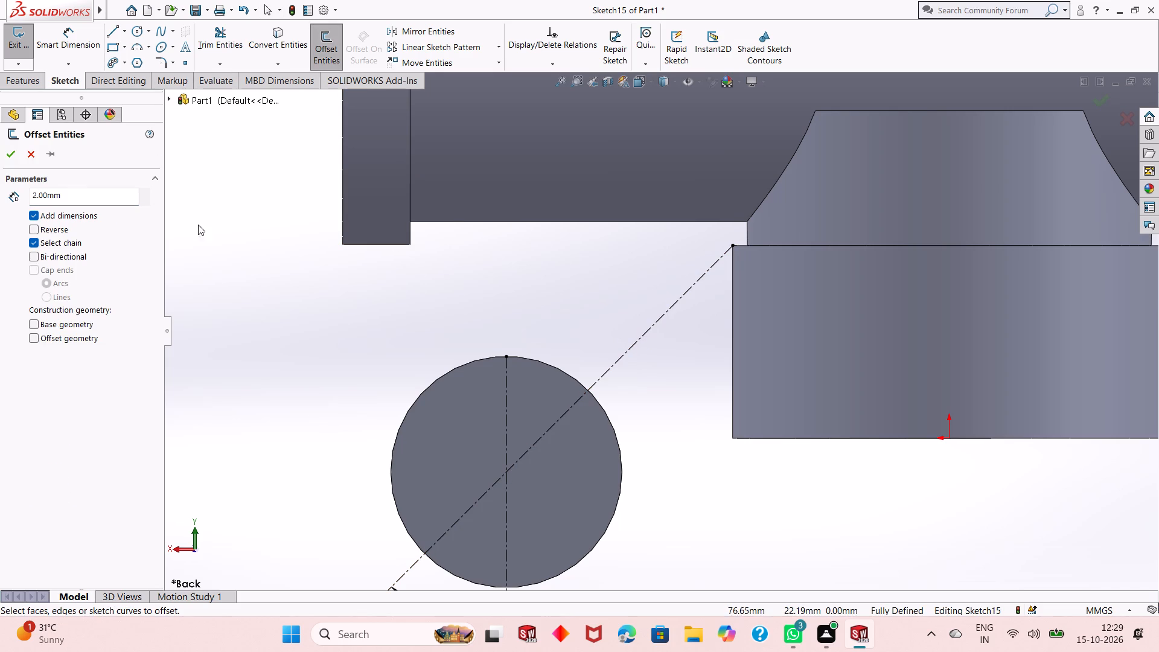
{"action": "left_click", "coordinate": [53, 254]}
{"action": "double_click", "coordinate": [75, 193]}
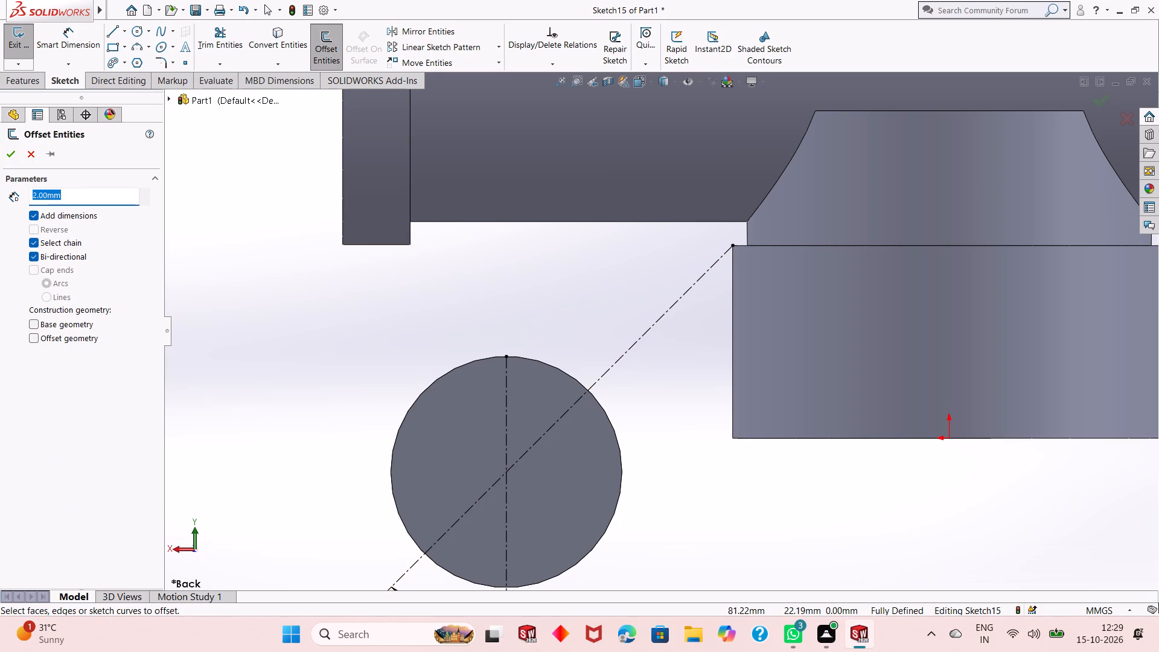
{"action": "key", "text": "3"}
{"action": "key", "text": "Return"}
{"action": "left_click", "coordinate": [625, 353]}
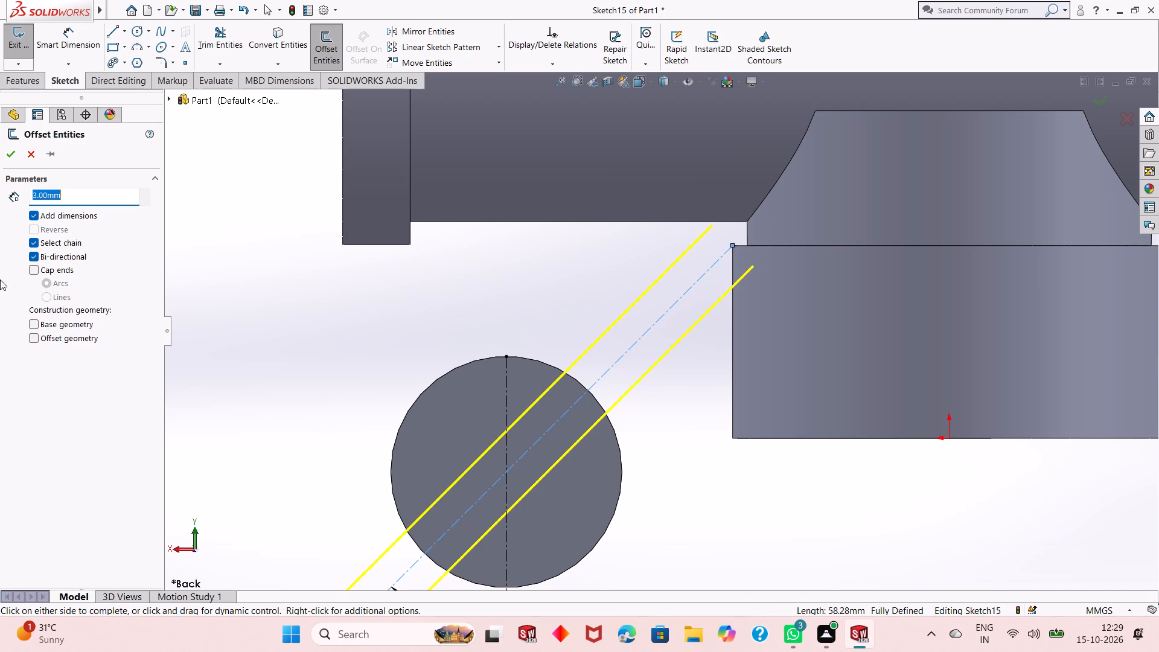
{"action": "left_click", "coordinate": [10, 155]}
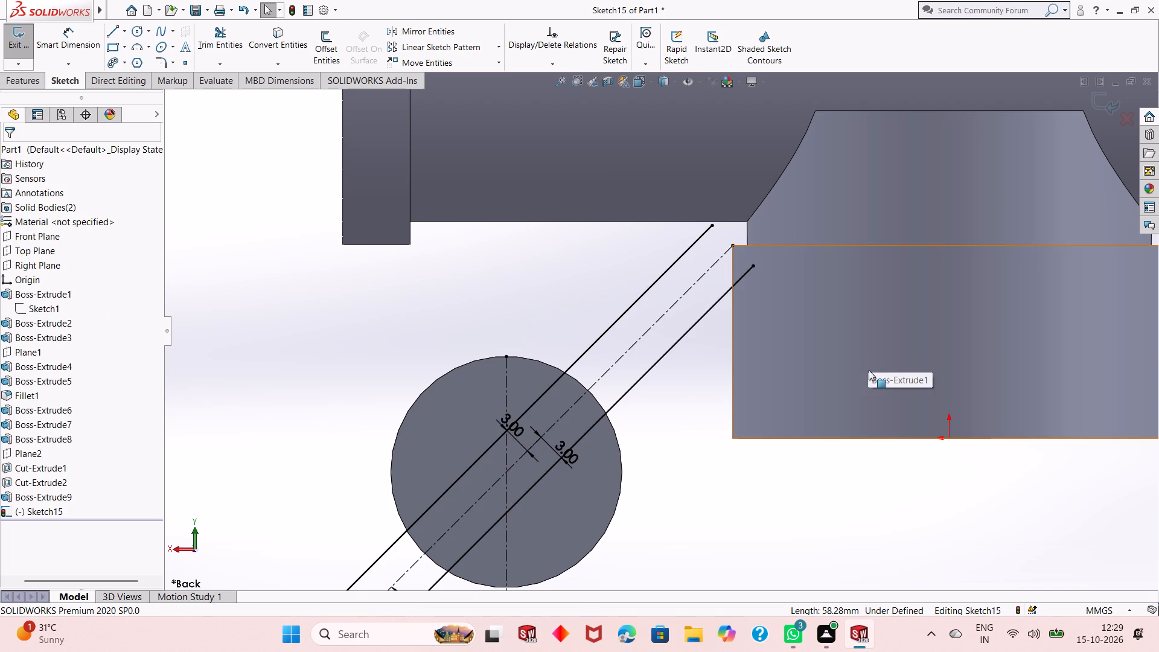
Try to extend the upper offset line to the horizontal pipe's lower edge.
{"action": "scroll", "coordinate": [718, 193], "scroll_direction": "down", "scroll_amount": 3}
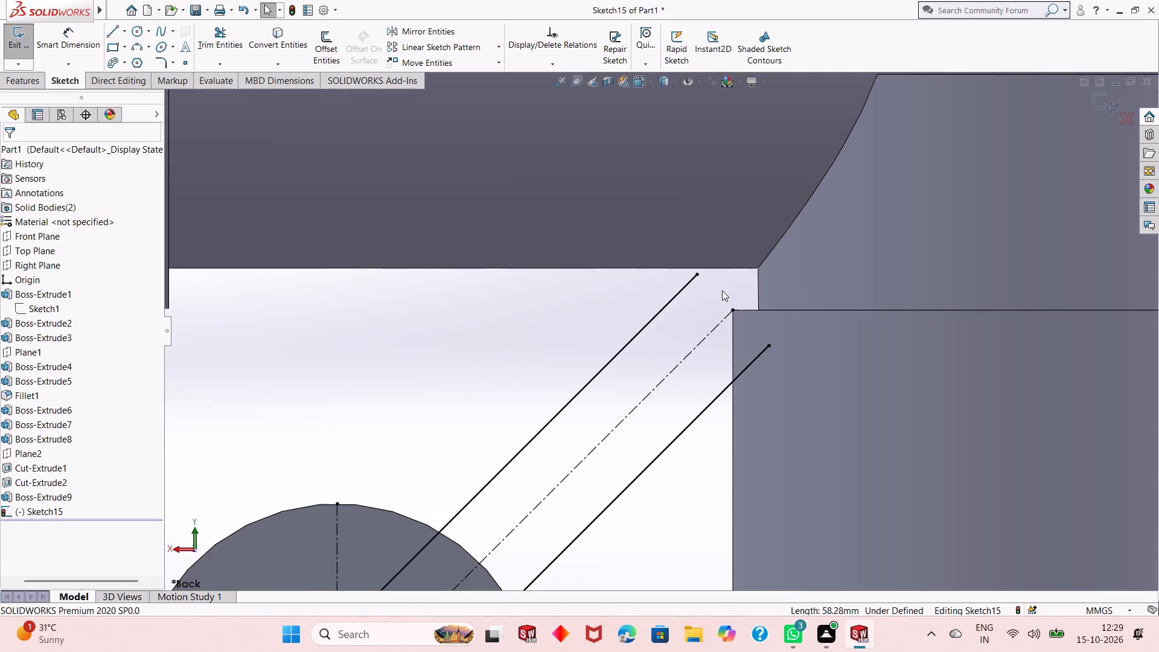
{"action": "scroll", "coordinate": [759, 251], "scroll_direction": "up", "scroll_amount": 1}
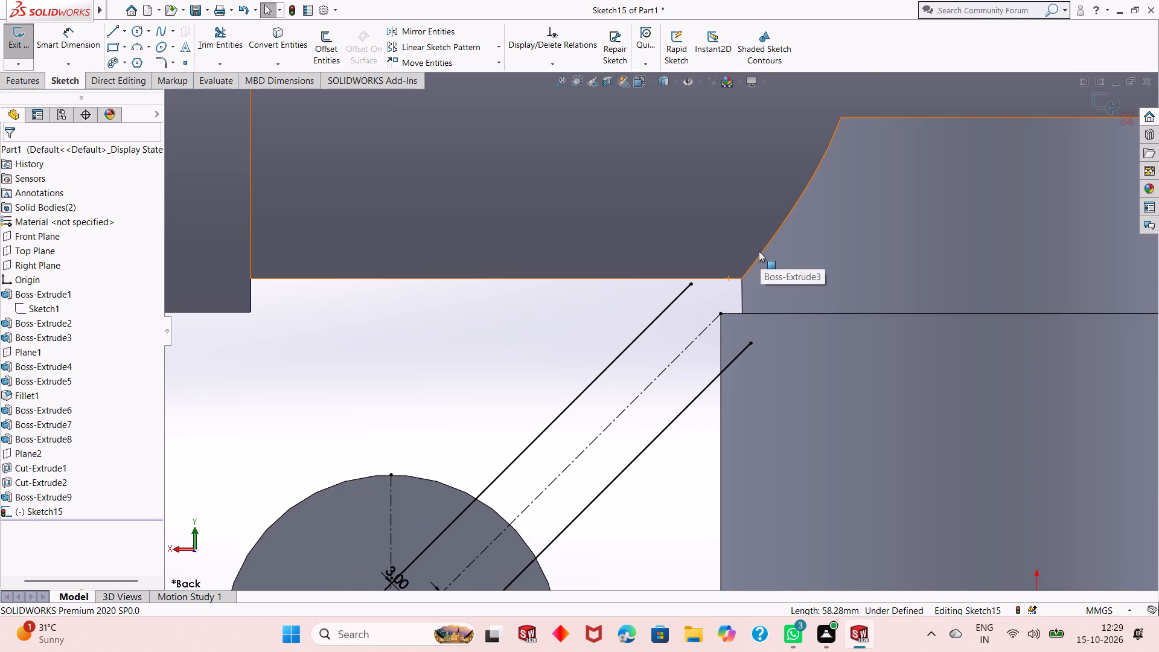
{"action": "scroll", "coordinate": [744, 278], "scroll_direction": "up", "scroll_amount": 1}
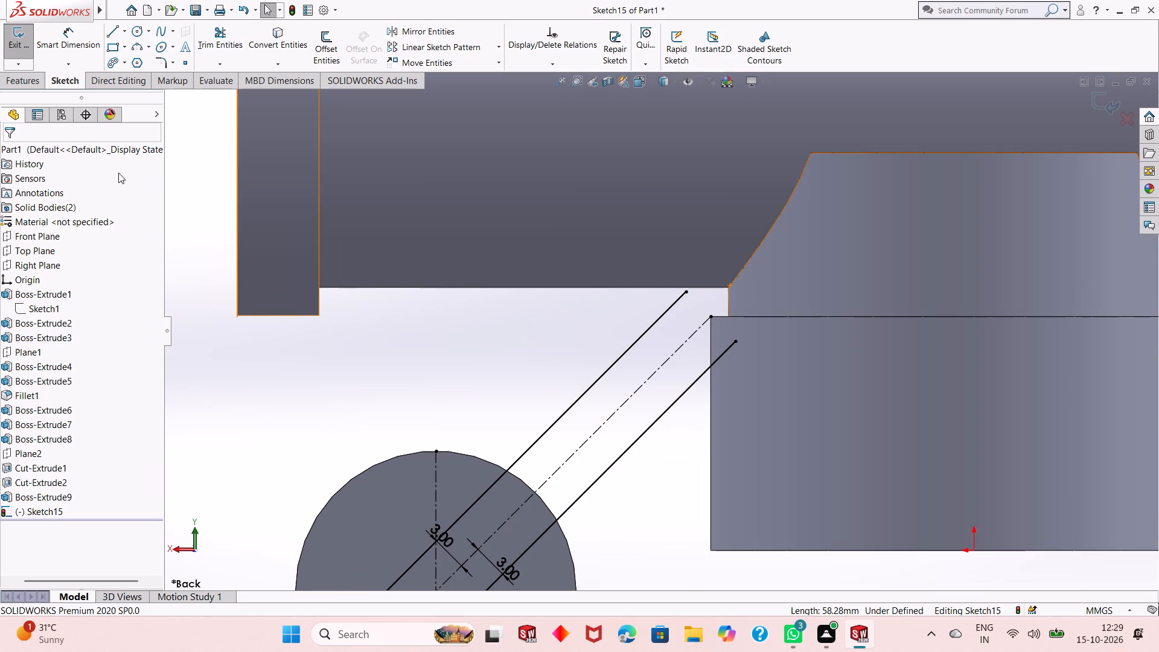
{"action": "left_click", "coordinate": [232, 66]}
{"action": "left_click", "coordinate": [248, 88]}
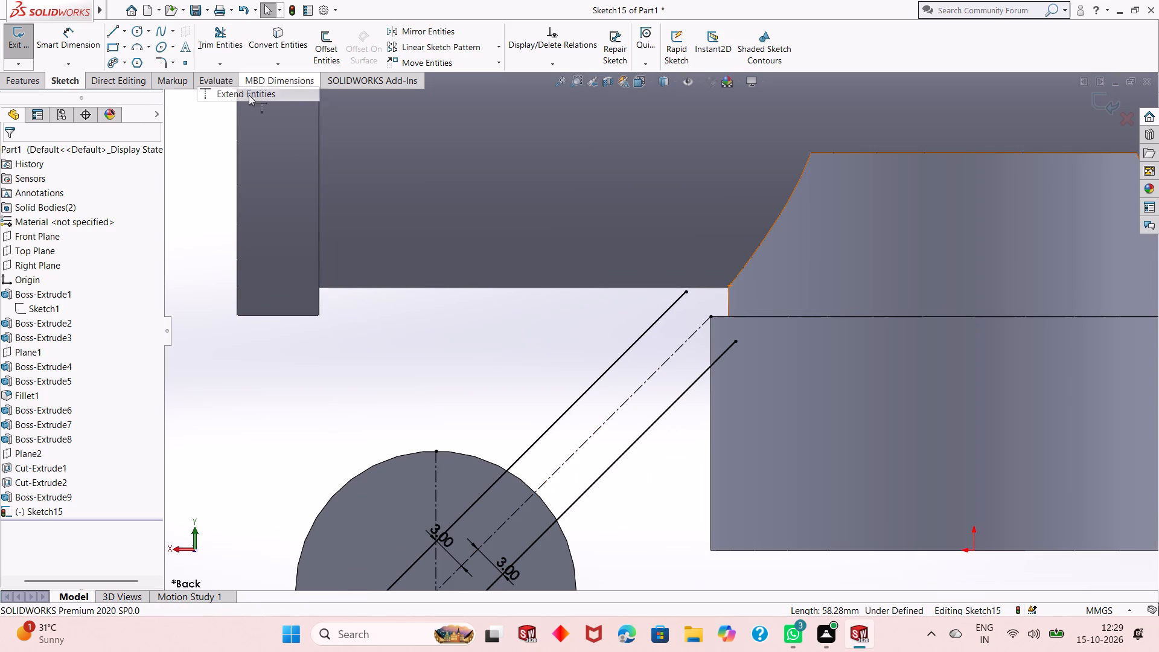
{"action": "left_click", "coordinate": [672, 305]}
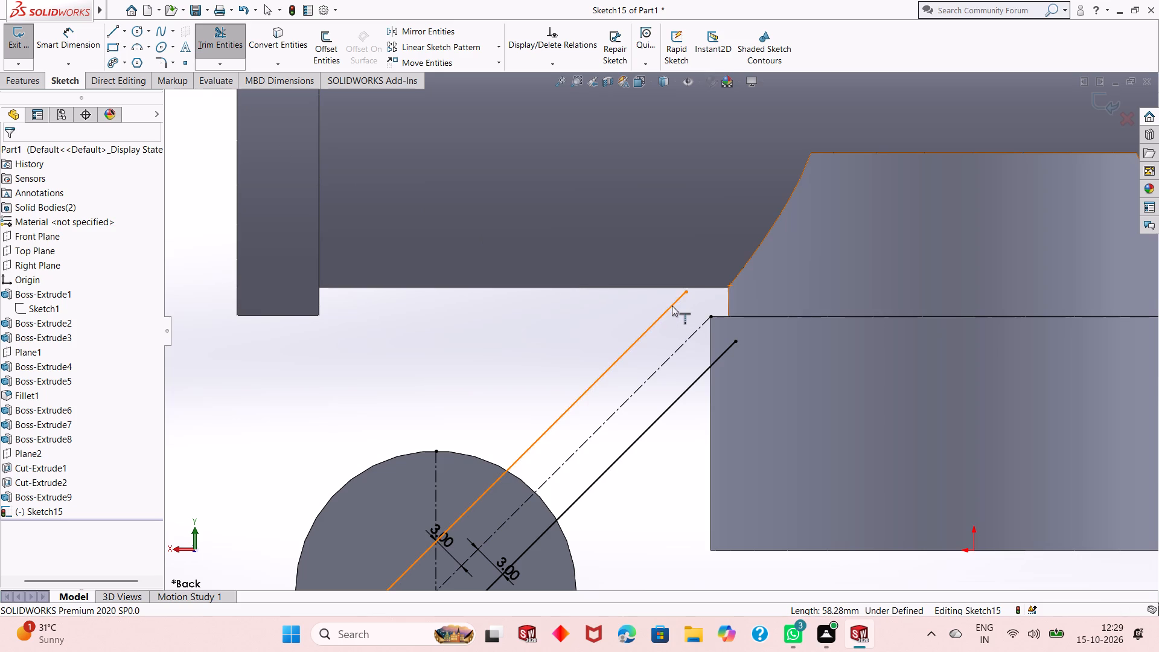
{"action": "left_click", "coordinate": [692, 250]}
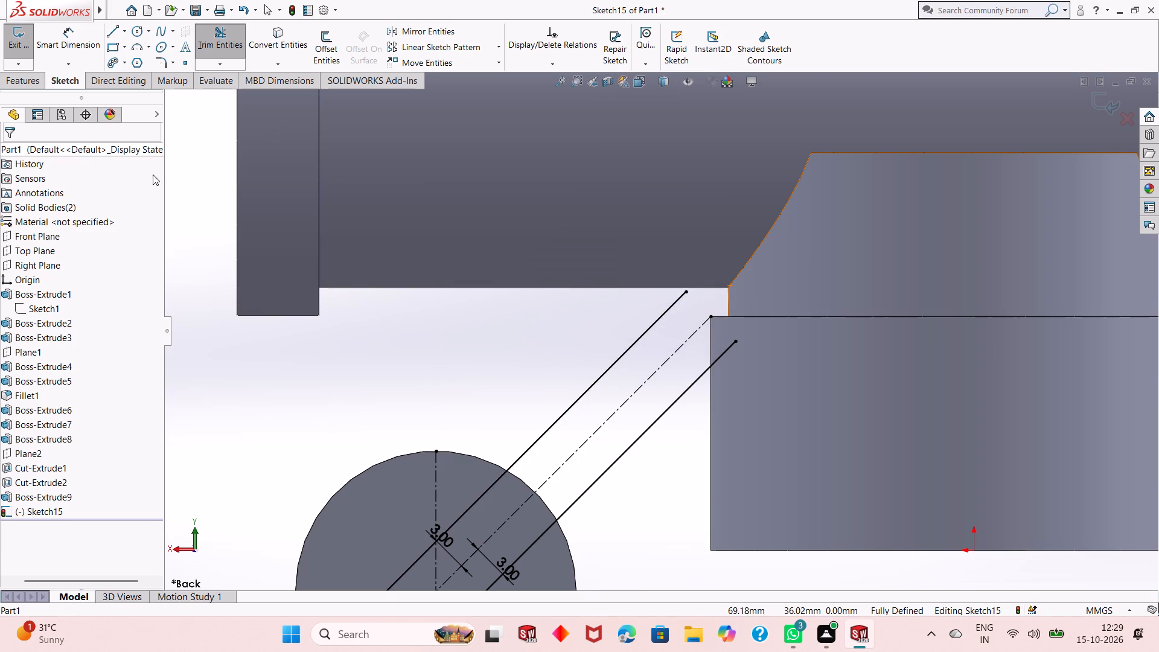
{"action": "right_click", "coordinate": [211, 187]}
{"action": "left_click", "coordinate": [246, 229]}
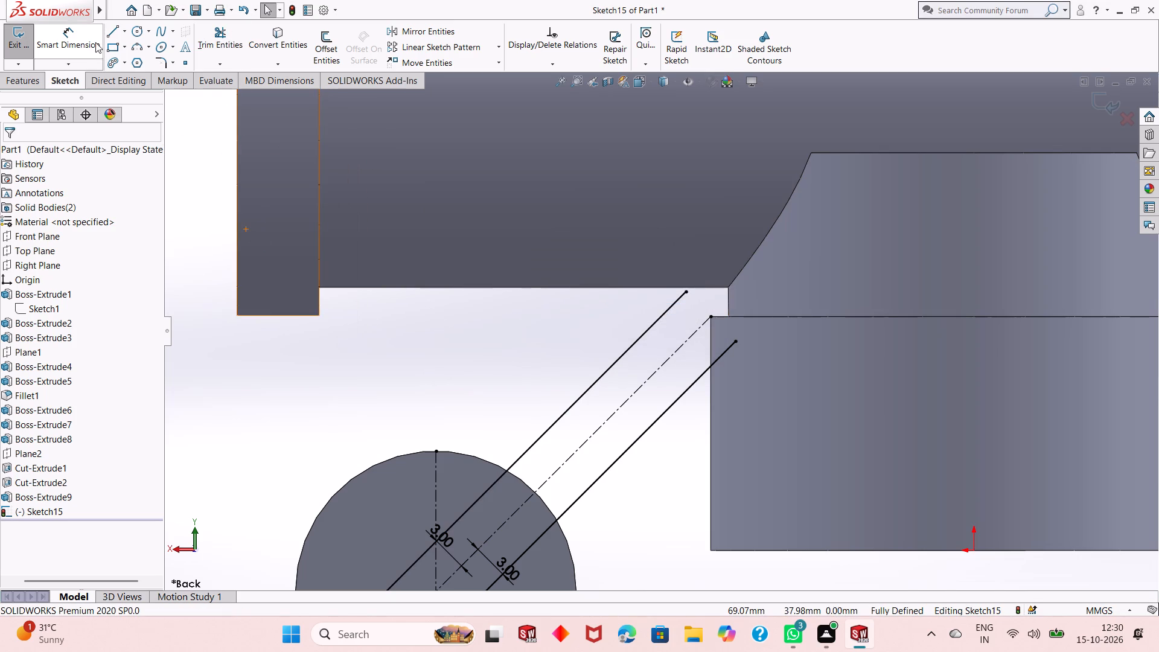
Sketch a horizontal line about 17.5 mm long from the pipe's lower edge midpoint to the corner where the edge meets the neck.
{"action": "left_click", "coordinate": [111, 33]}
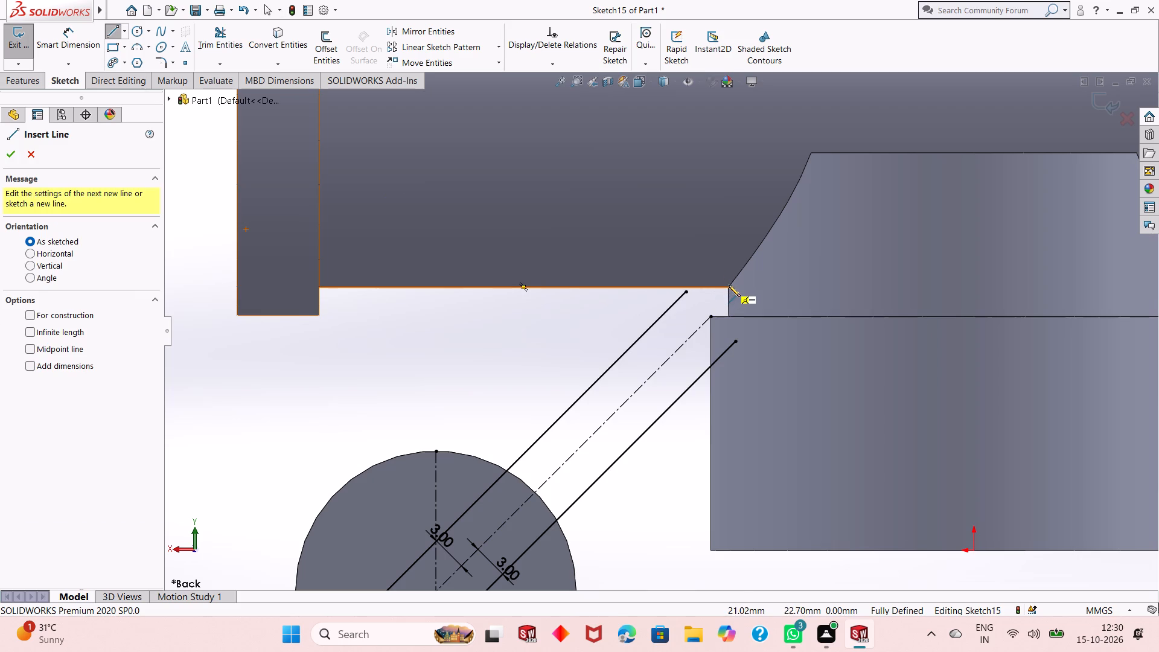
{"action": "left_click", "coordinate": [522, 287]}
{"action": "left_click", "coordinate": [728, 287]}
{"action": "key", "text": "Escape"}
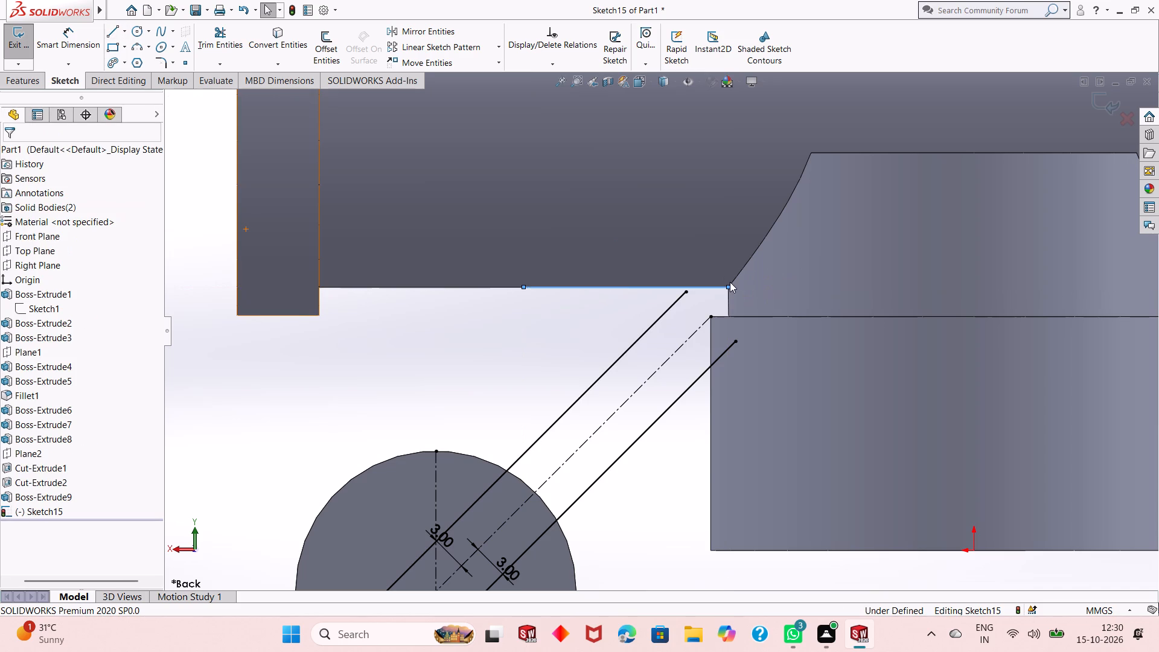
{"action": "key", "text": "Escape"}
{"action": "key", "text": "Escape"}
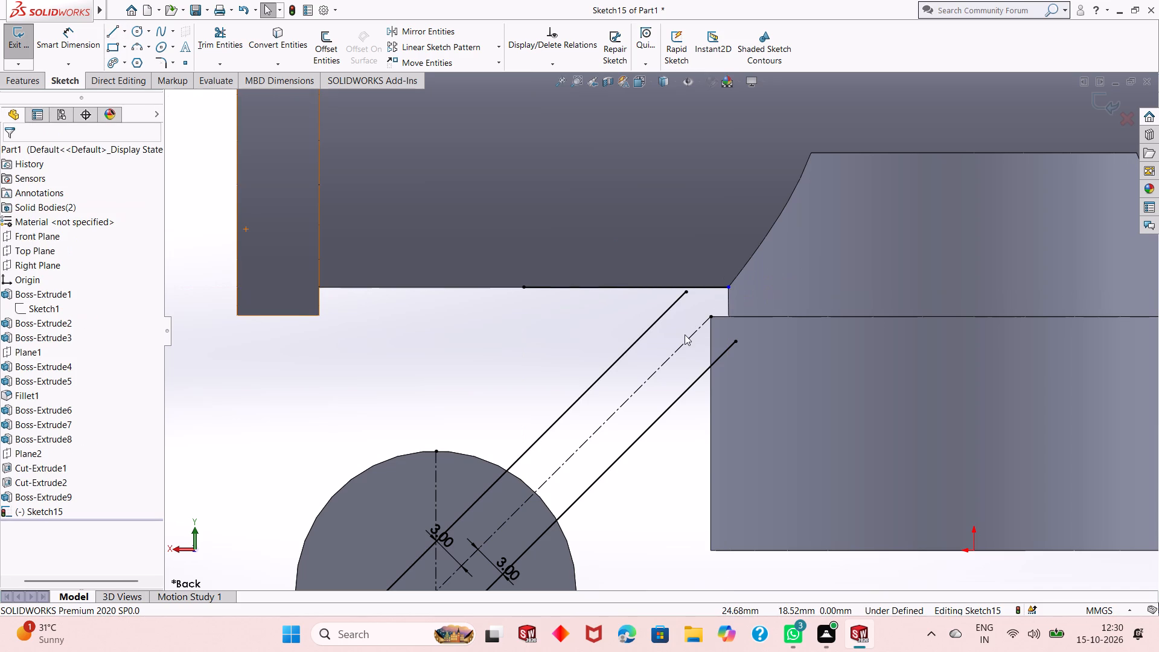
Fix the horizontal line's endpoint at the corner between the pipe and the neck.
{"action": "left_click", "coordinate": [729, 289]}
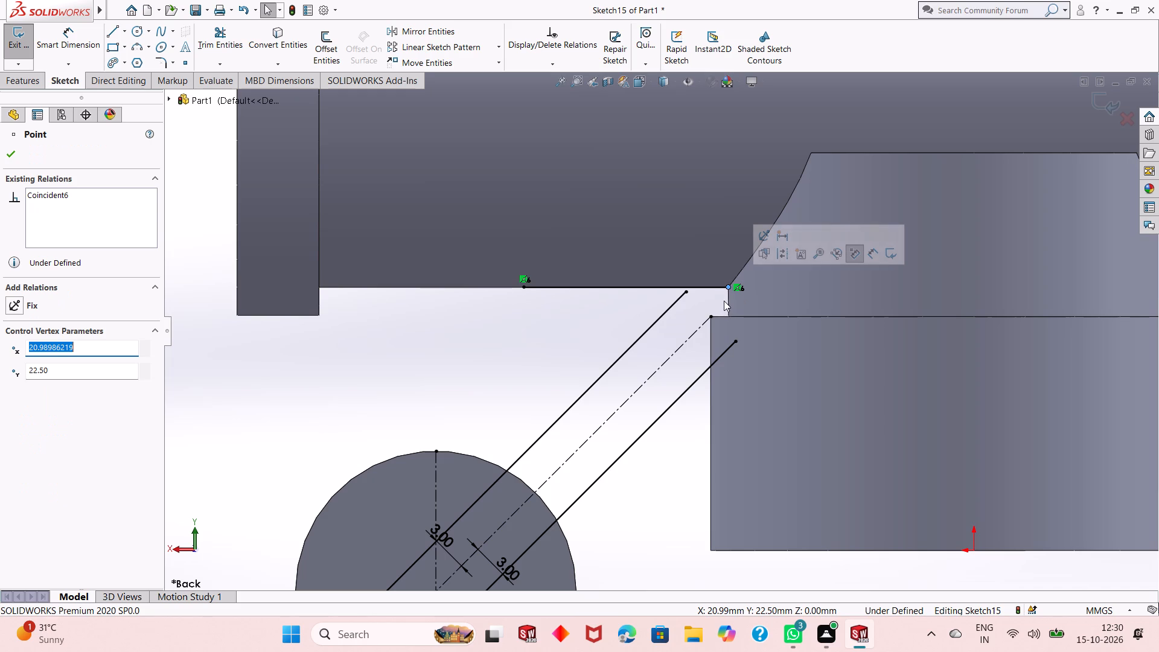
{"action": "left_click", "coordinate": [767, 237]}
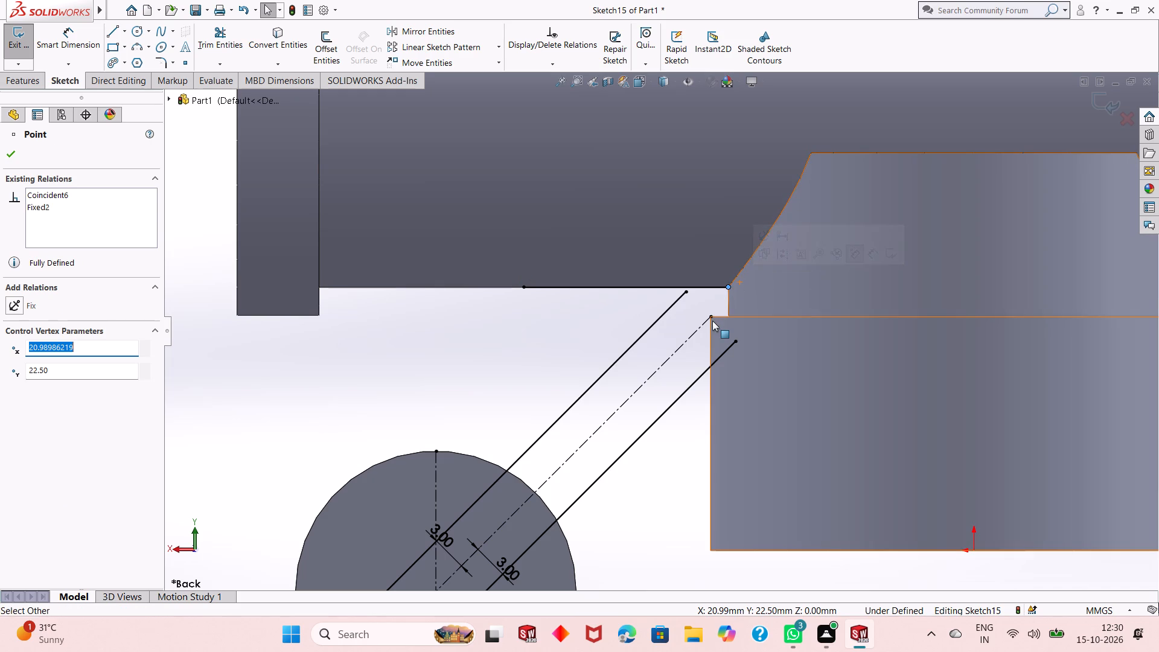
{"action": "key", "text": "Escape"}
{"action": "key", "text": "Escape"}
{"action": "key", "text": "Escape"}
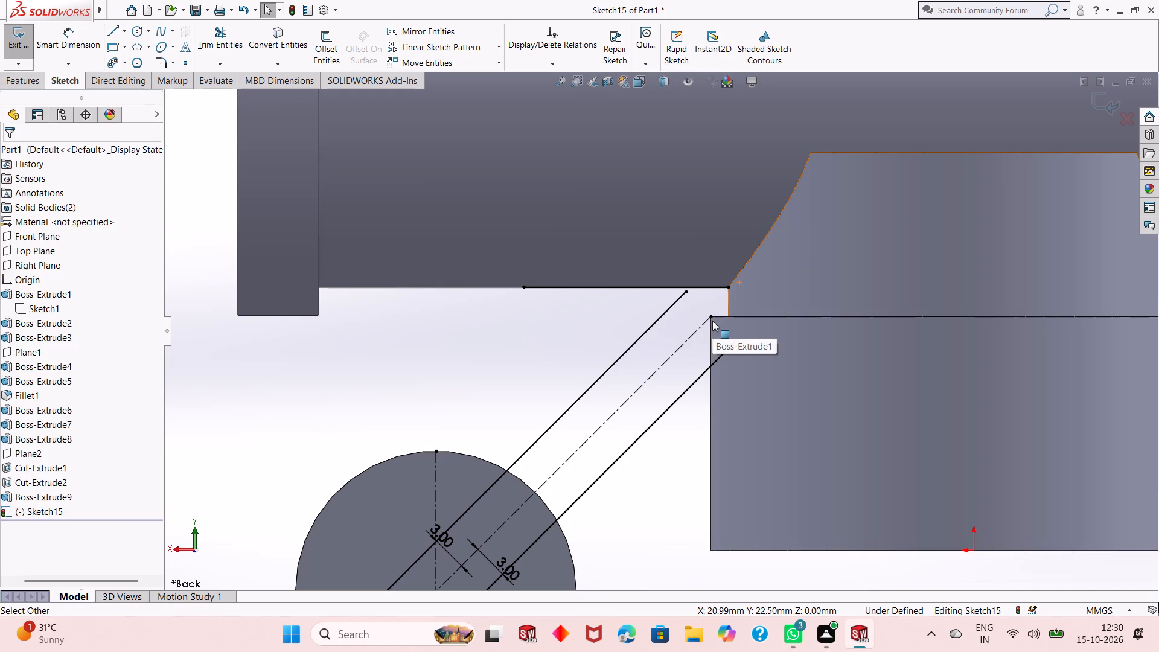
Trim the lower ends of both offset lines and the sloping centerline back to the circle's vertical centerline.
{"action": "scroll", "coordinate": [727, 394], "scroll_direction": "down", "scroll_amount": 3}
{"action": "scroll", "coordinate": [724, 394], "scroll_direction": "up", "scroll_amount": 7}
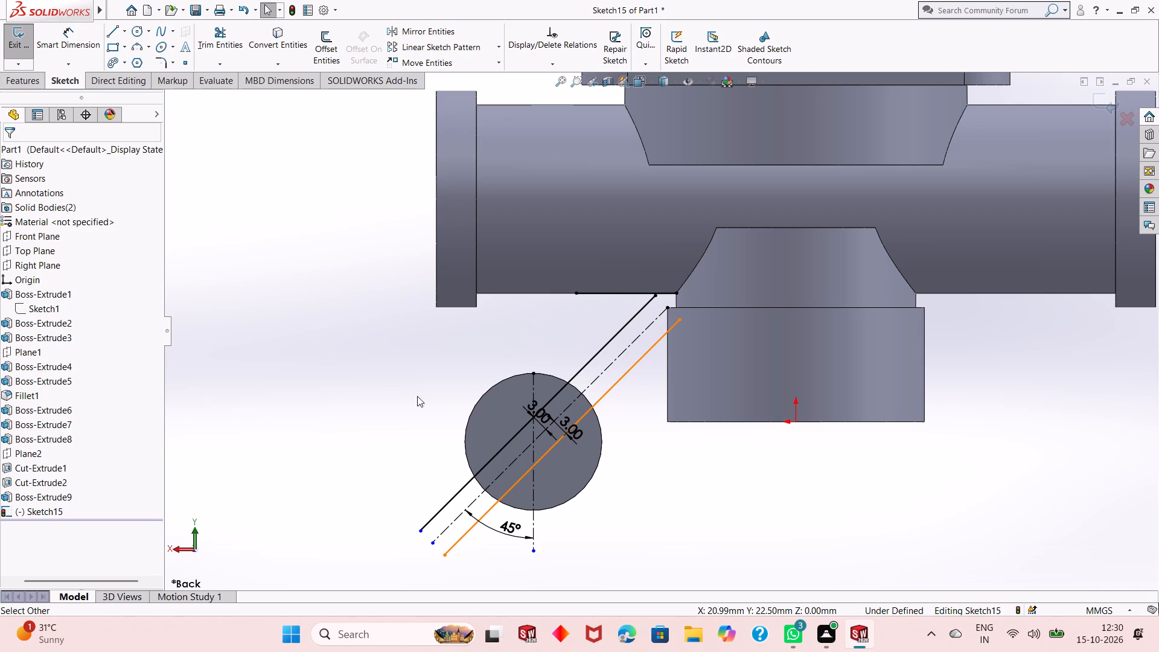
{"action": "left_click", "coordinate": [229, 49]}
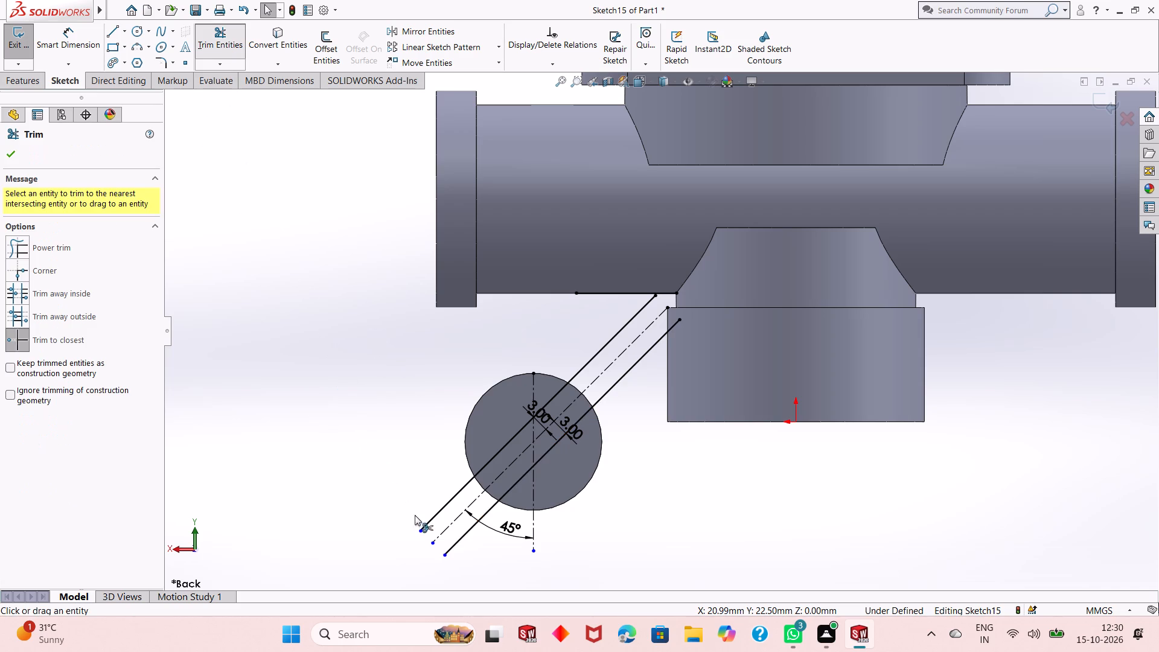
{"action": "left_click", "coordinate": [420, 532]}
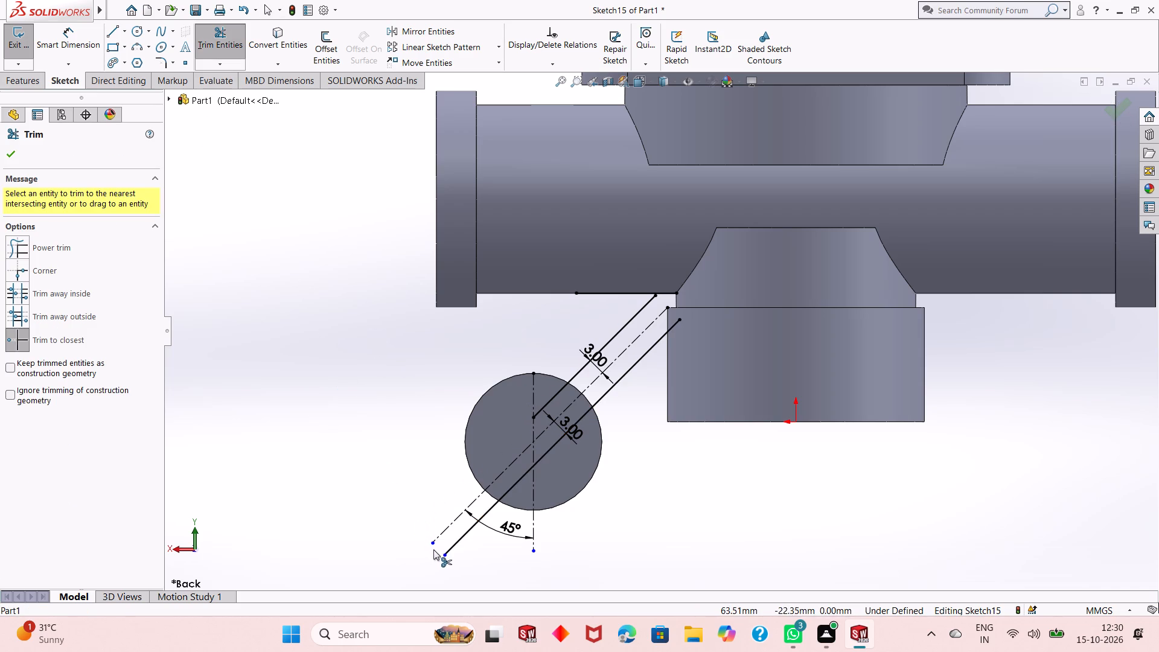
{"action": "left_click", "coordinate": [433, 544]}
{"action": "left_click", "coordinate": [446, 558]}
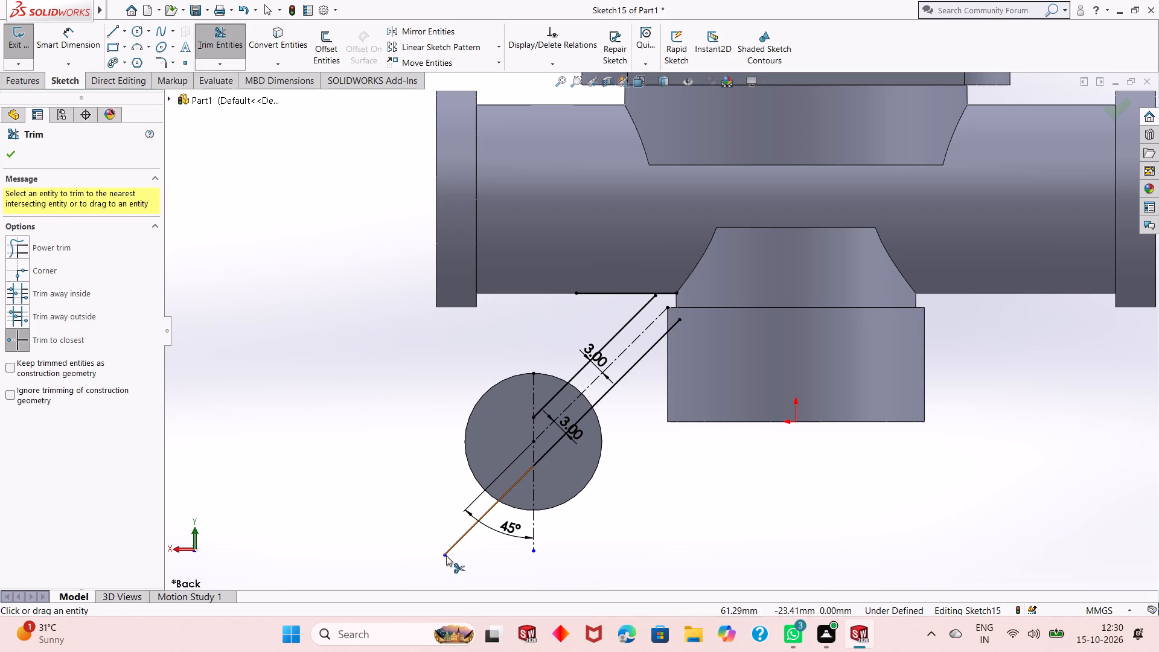
{"action": "left_click", "coordinate": [446, 555]}
{"action": "key", "text": "Escape"}
{"action": "key", "text": "Escape"}
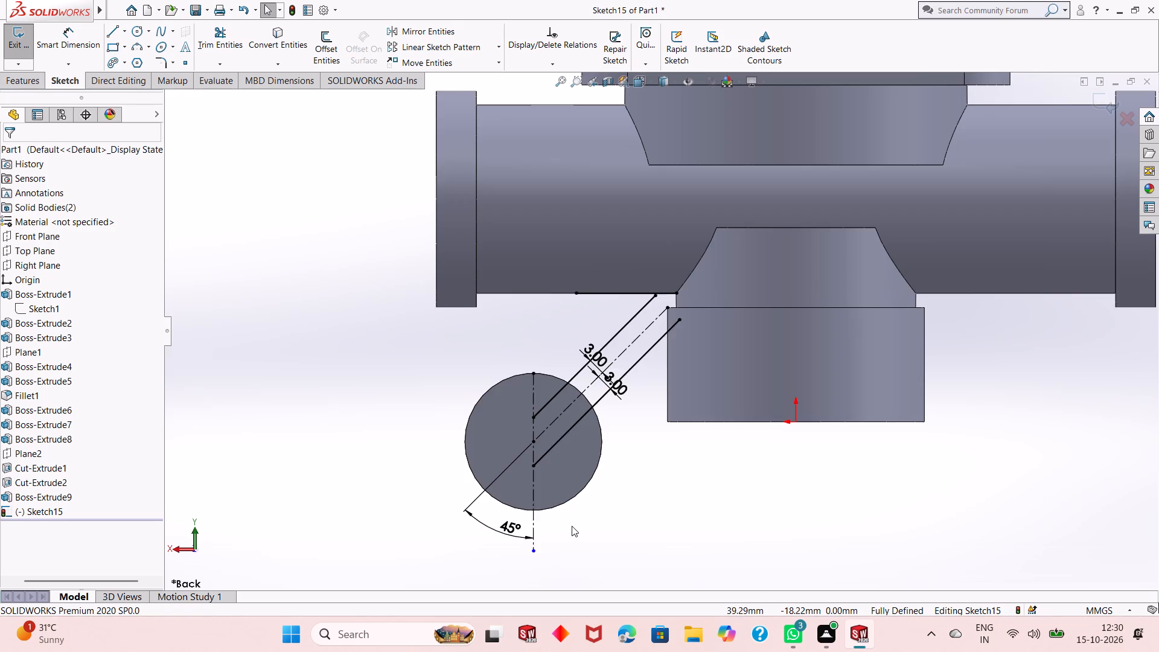
Extend the upper offset line to the horizontal line along the pipe's lower edge.
{"action": "scroll", "coordinate": [573, 526], "scroll_direction": "up", "scroll_amount": 3}
{"action": "scroll", "coordinate": [624, 242], "scroll_direction": "down", "scroll_amount": 2}
{"action": "scroll", "coordinate": [675, 354], "scroll_direction": "down", "scroll_amount": 2}
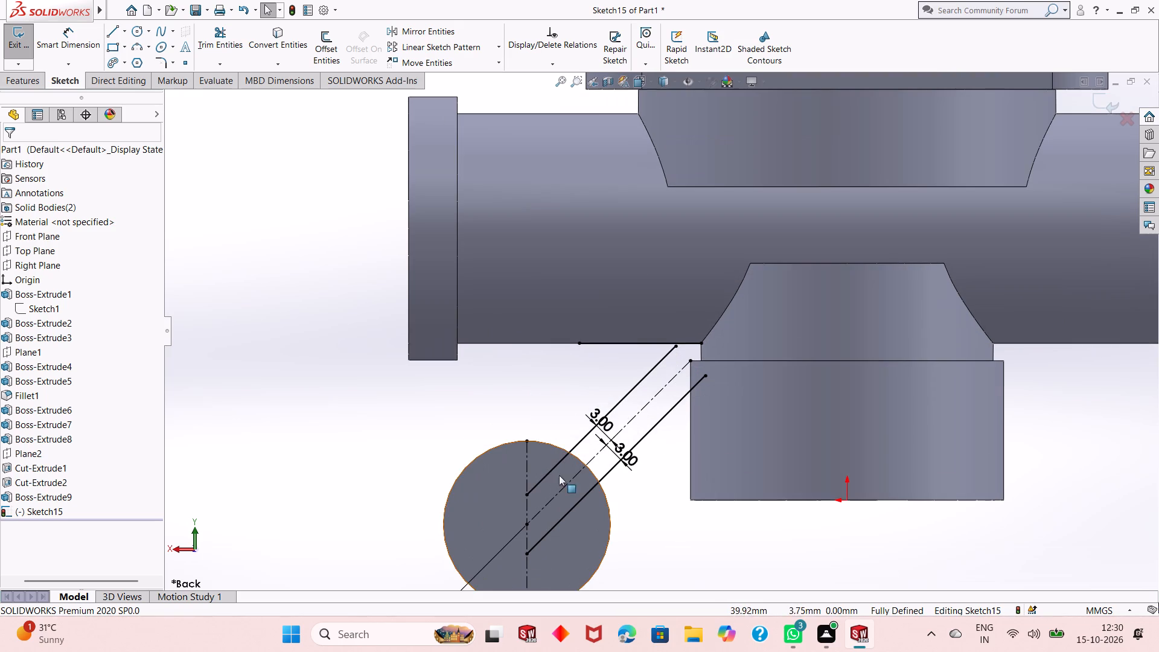
{"action": "scroll", "coordinate": [723, 322], "scroll_direction": "down", "scroll_amount": 2}
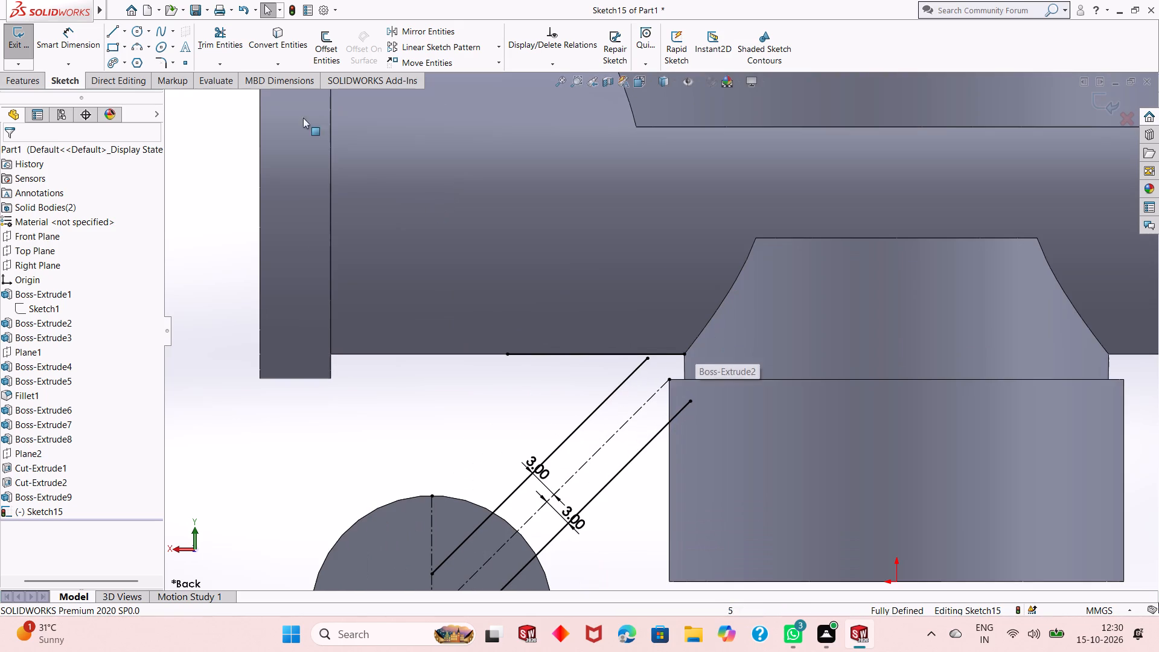
{"action": "left_click", "coordinate": [234, 62]}
{"action": "left_click", "coordinate": [251, 91]}
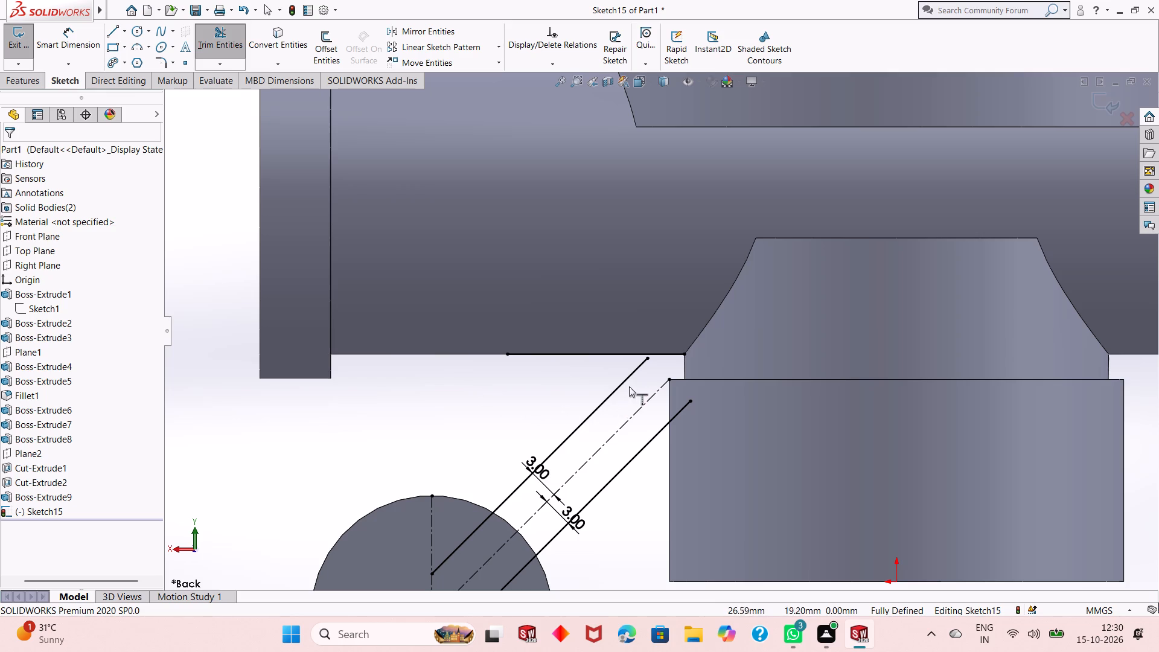
{"action": "left_click", "coordinate": [648, 360]}
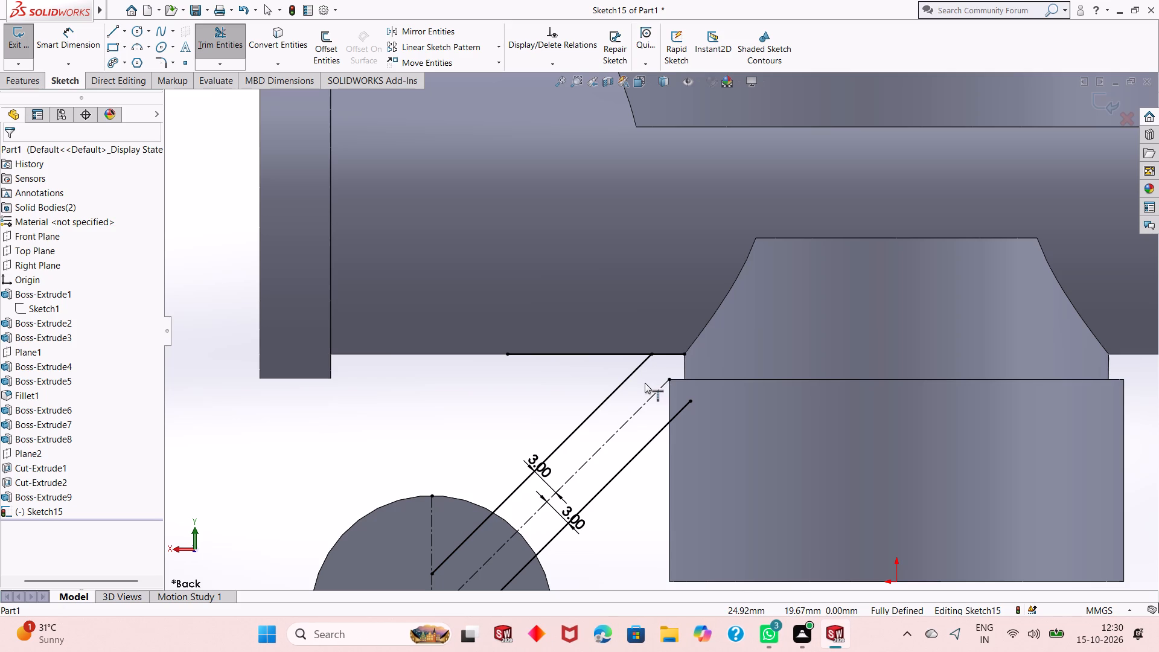
{"action": "key", "text": "Escape"}
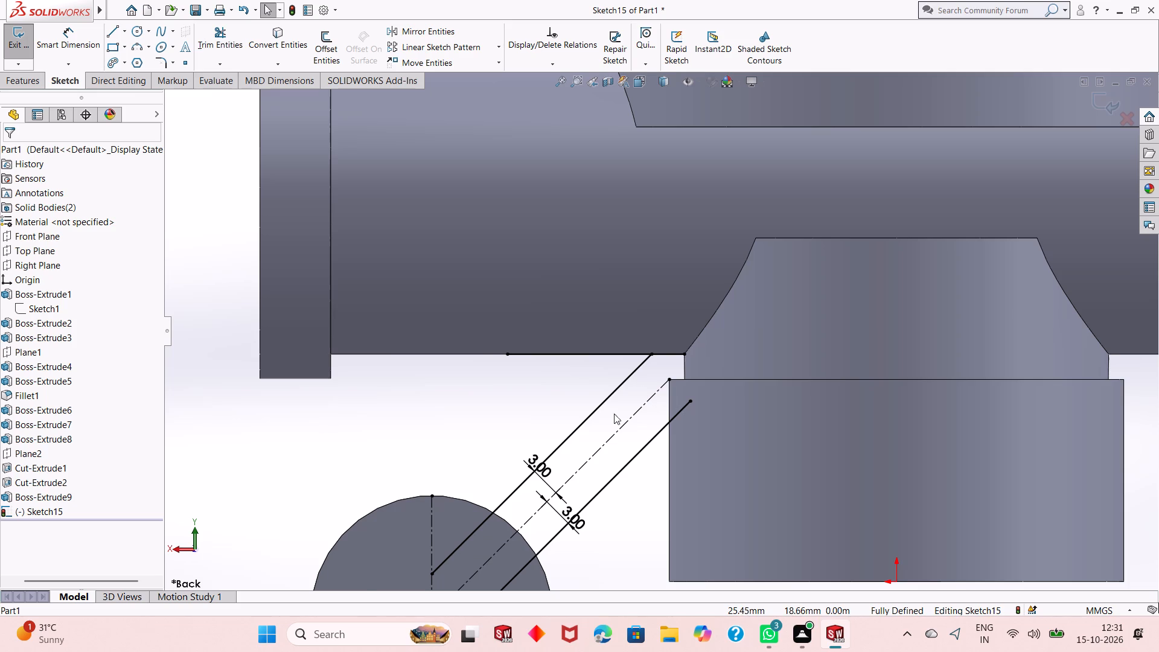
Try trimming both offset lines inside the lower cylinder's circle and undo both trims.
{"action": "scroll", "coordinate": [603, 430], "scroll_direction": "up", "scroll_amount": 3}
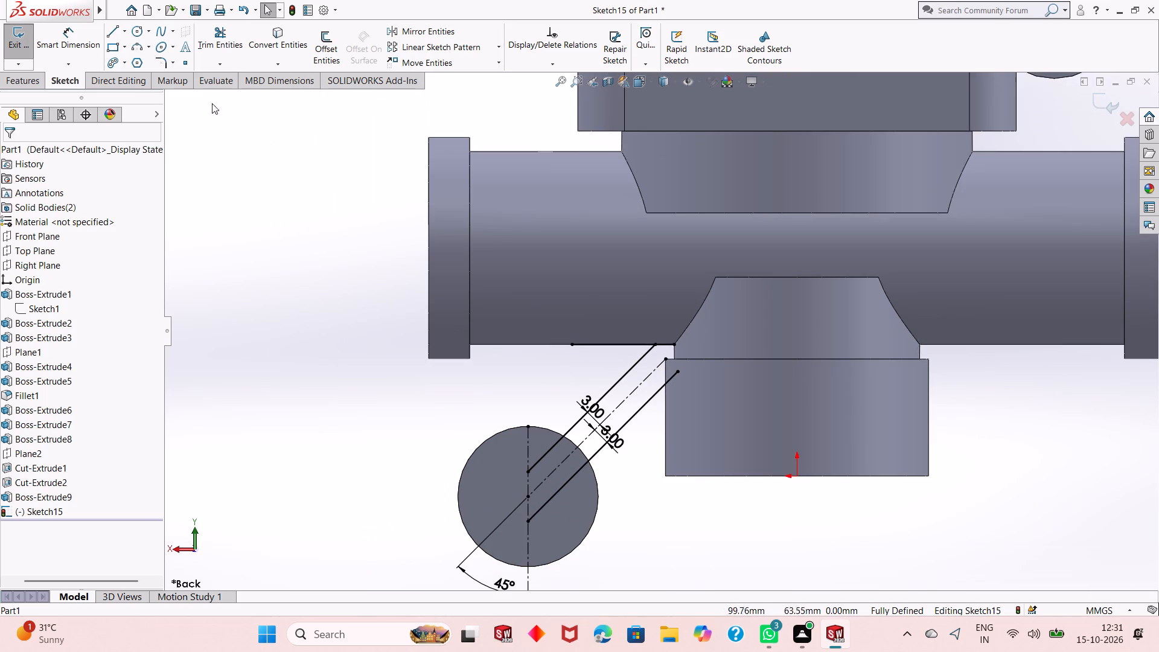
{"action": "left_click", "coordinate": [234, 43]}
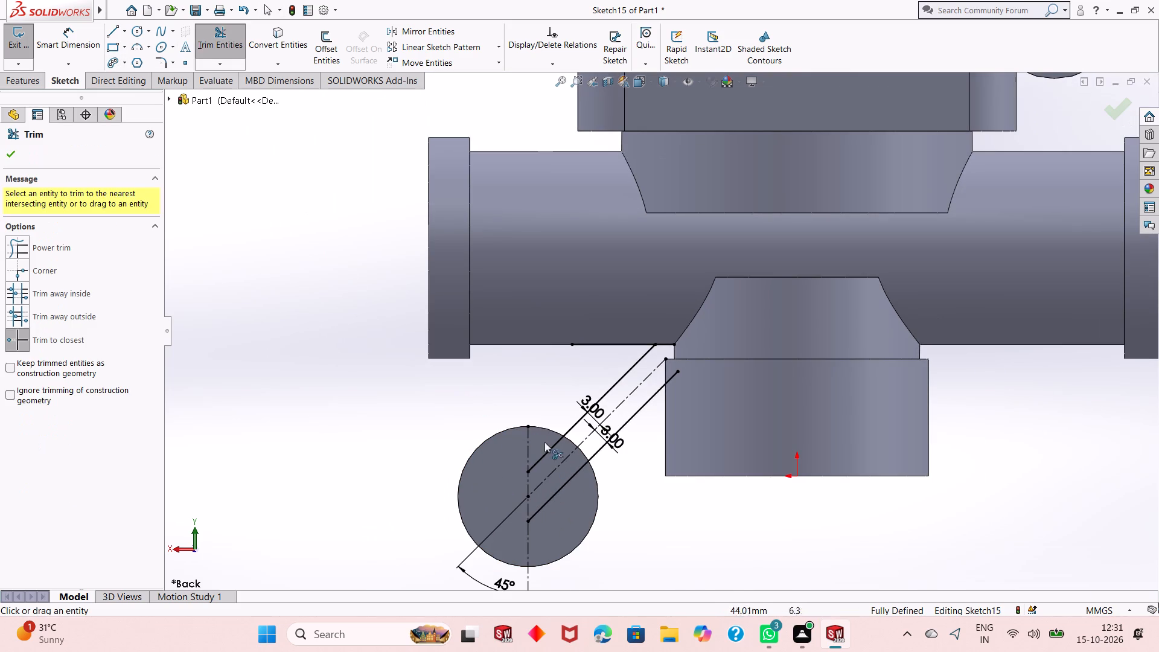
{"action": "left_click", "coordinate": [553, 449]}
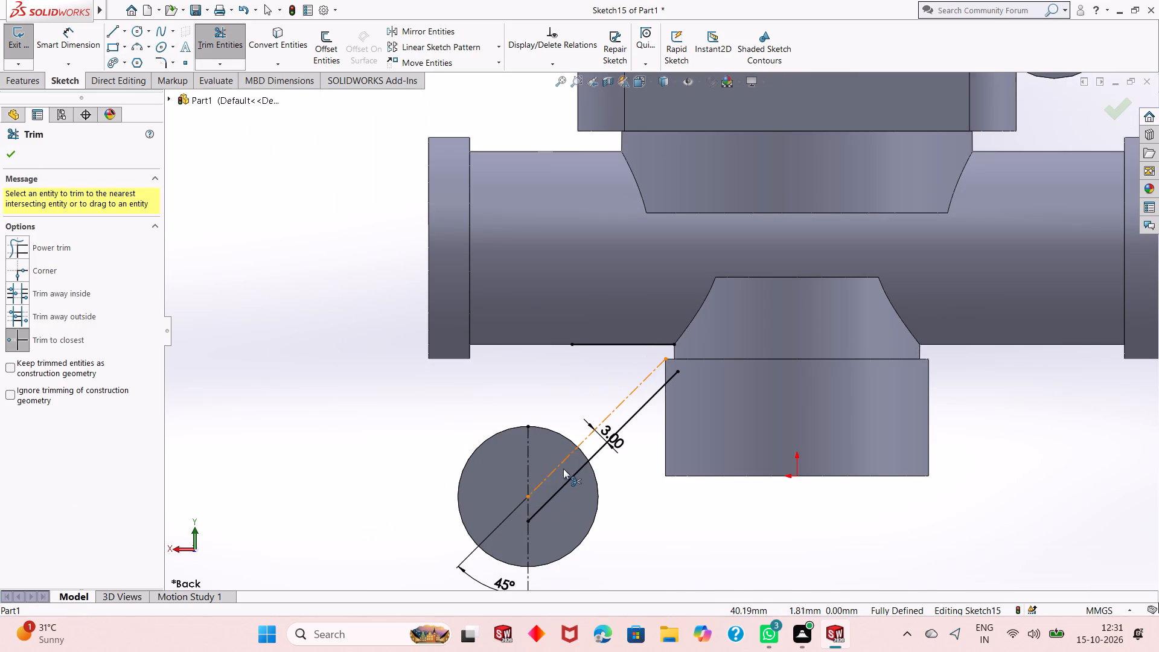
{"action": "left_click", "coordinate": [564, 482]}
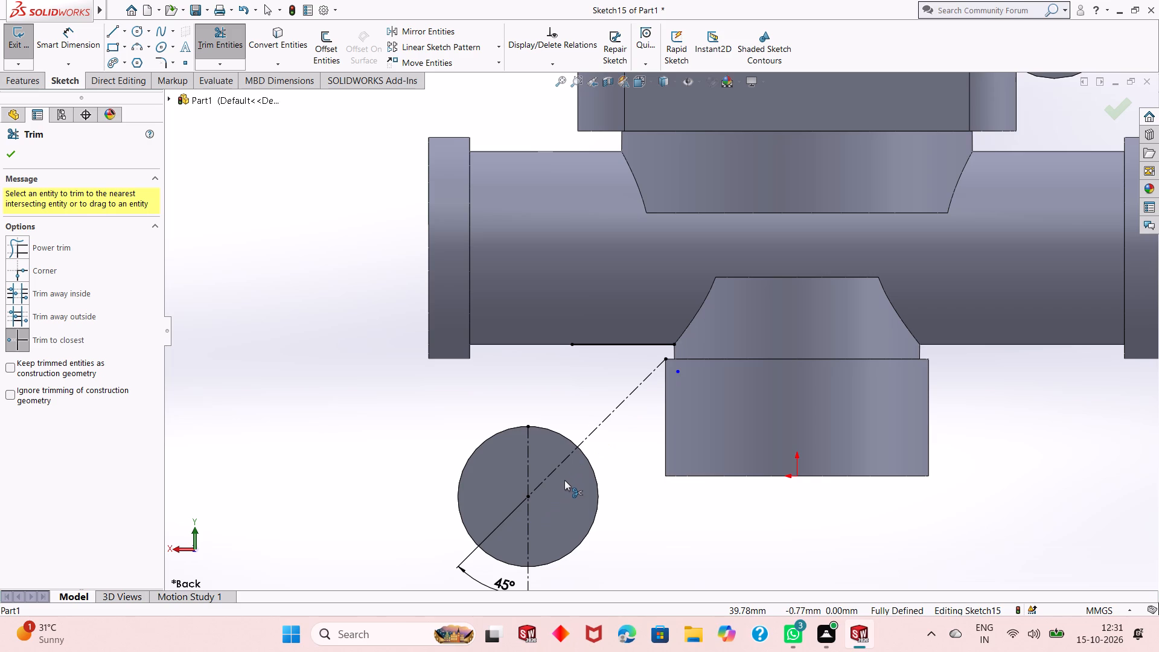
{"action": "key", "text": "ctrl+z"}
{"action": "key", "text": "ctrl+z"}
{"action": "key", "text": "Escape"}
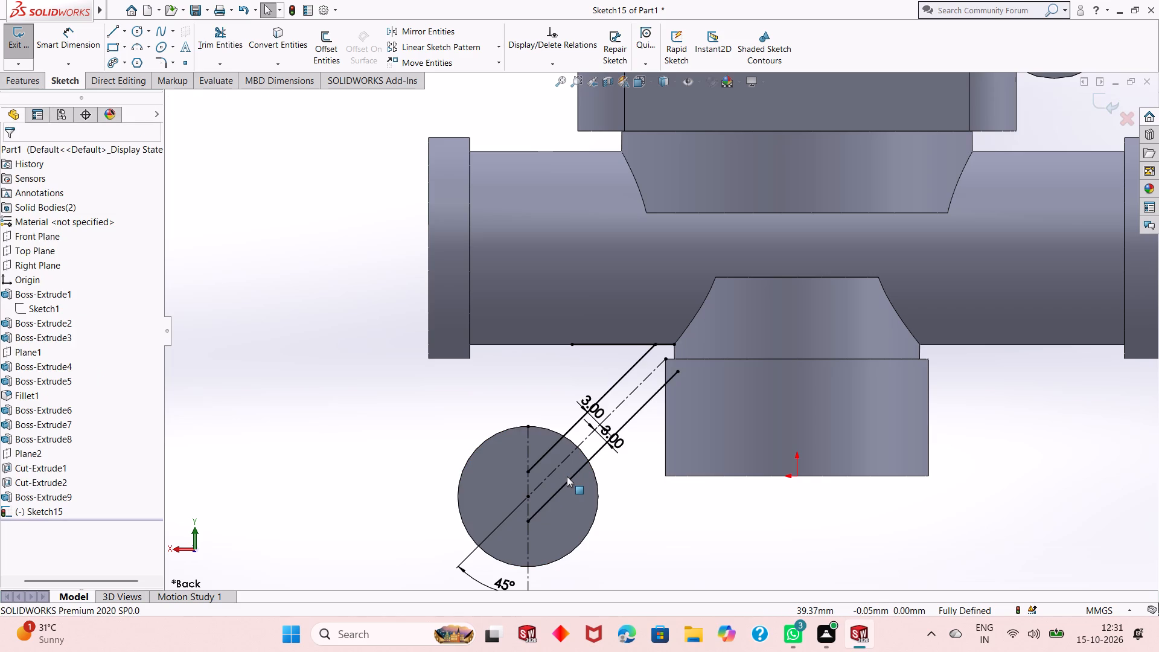
Sketch a 12 mm radius circle centred on the lower cylinder, matching its circular edge.
{"action": "key", "text": "Escape"}
{"action": "key", "text": "Escape"}
{"action": "key", "text": "Escape"}
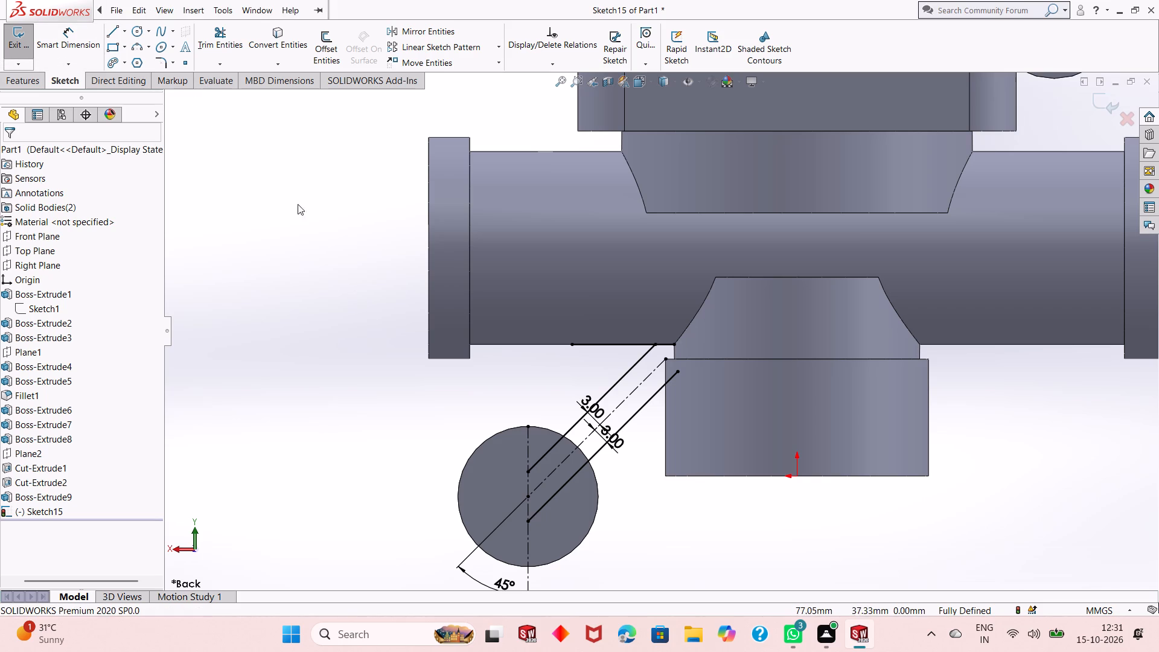
{"action": "left_click", "coordinate": [133, 35]}
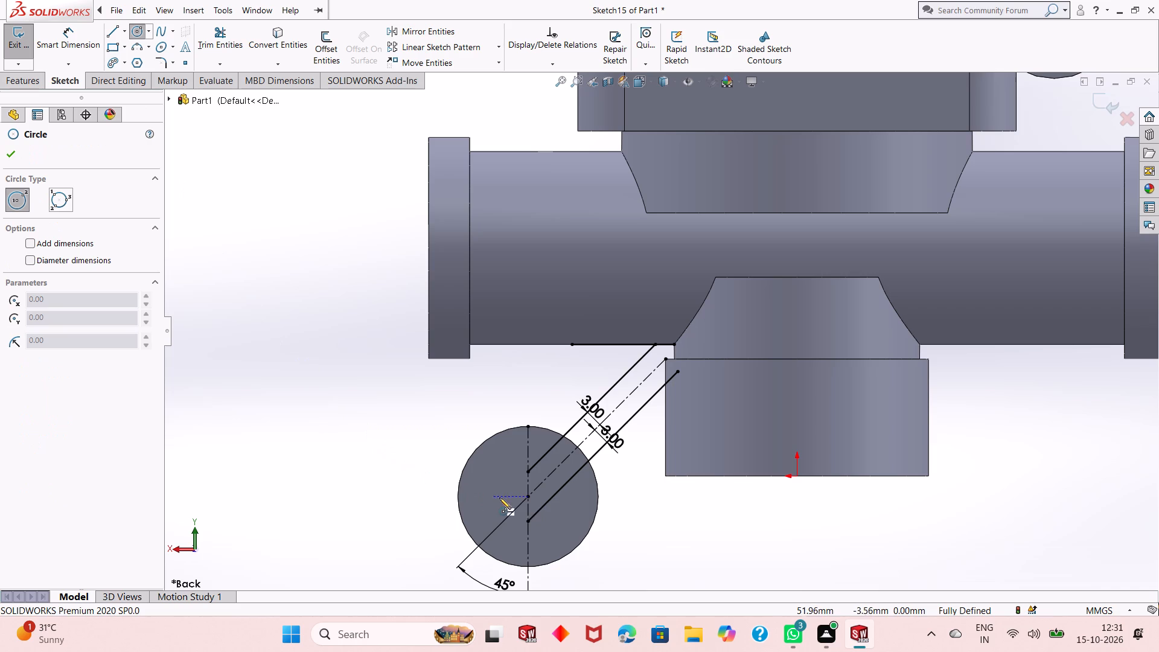
{"action": "left_click", "coordinate": [529, 496]}
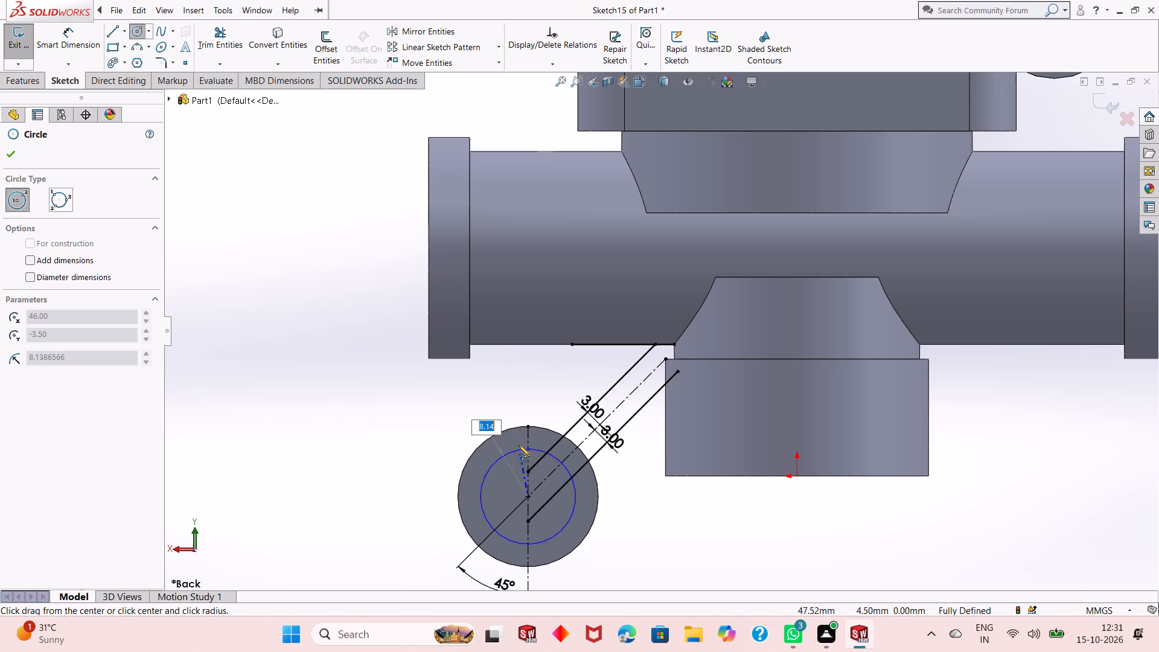
{"action": "left_click", "coordinate": [528, 426]}
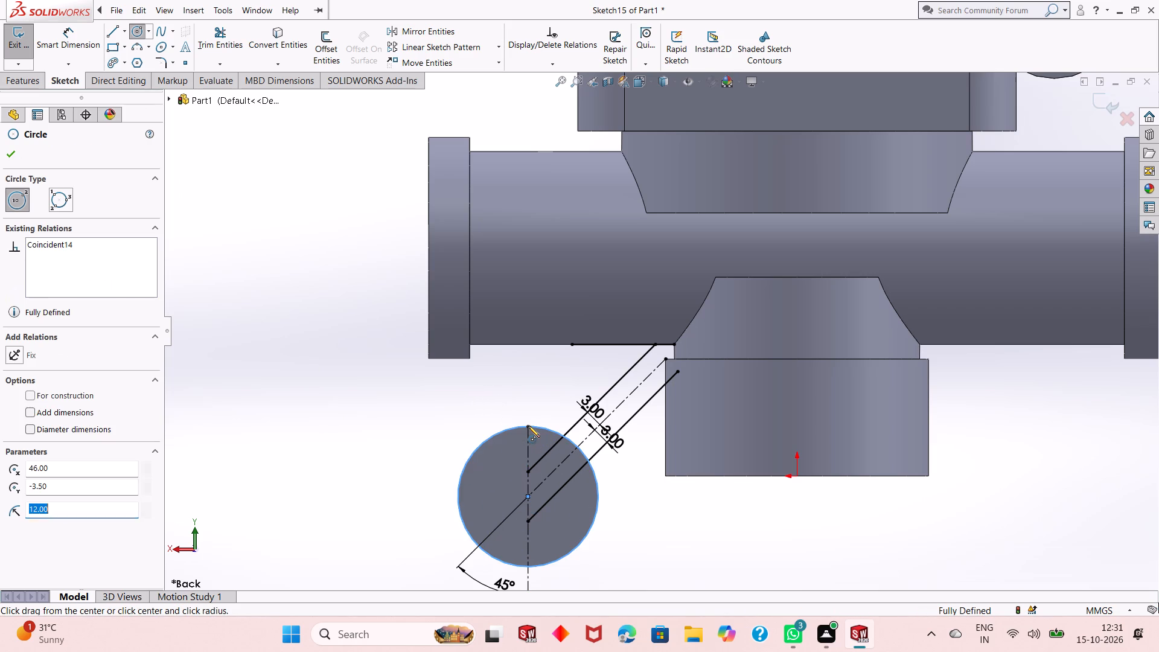
{"action": "key", "text": "Escape"}
{"action": "key", "text": "Escape"}
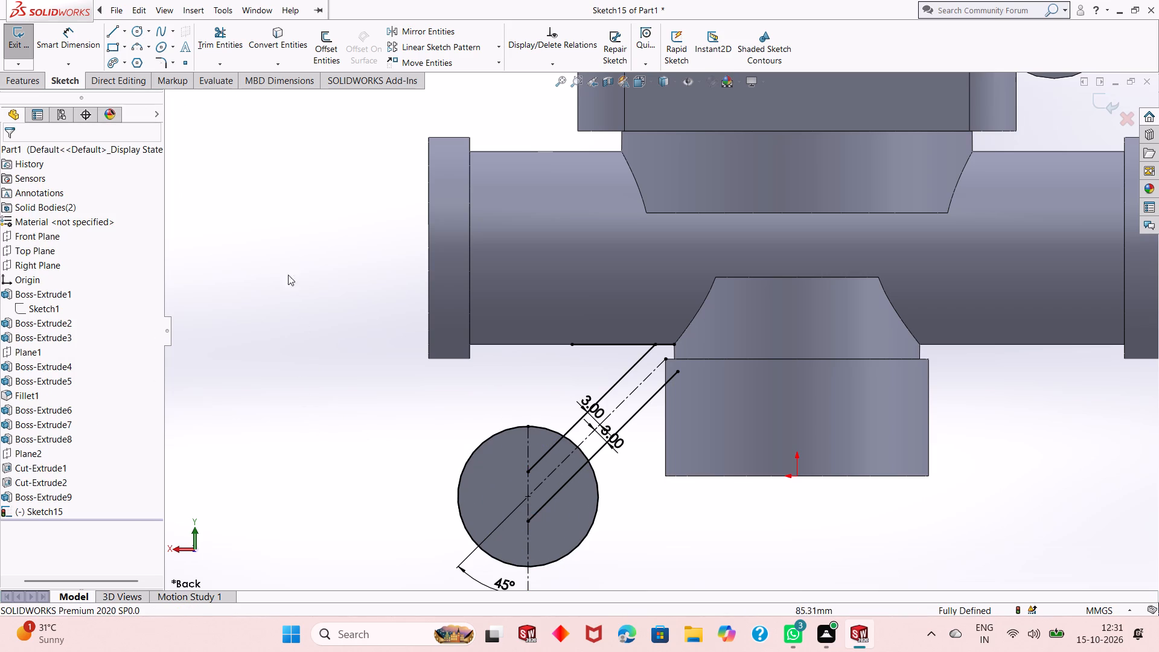
{"action": "key", "text": "Escape"}
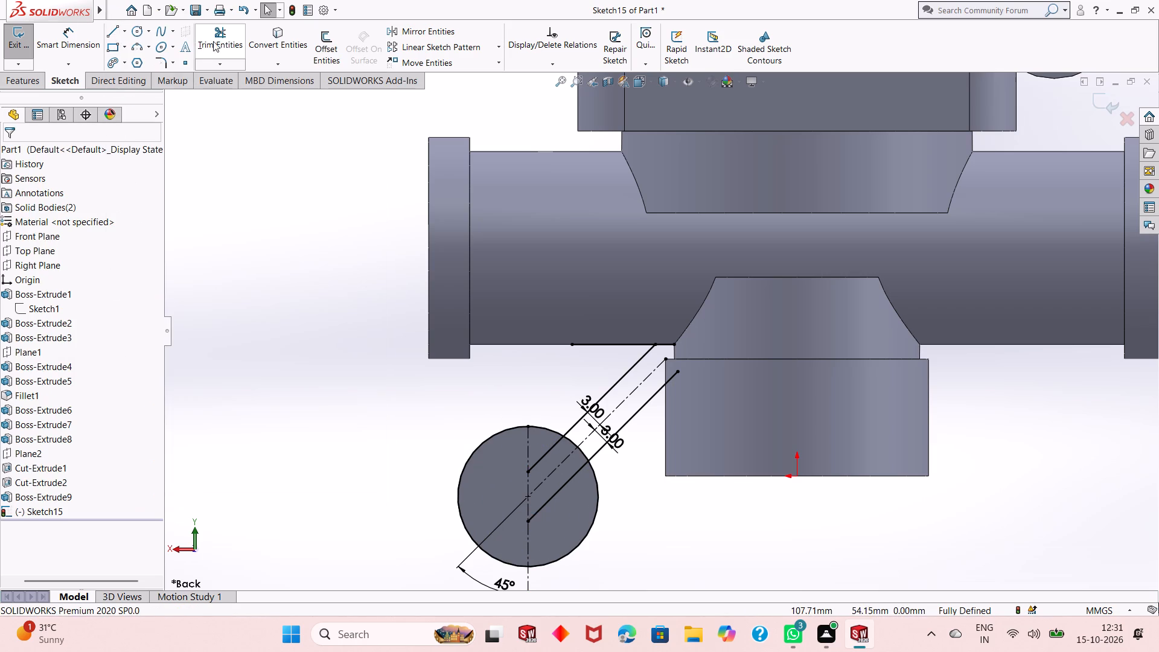
Trim both offset lines inside the circle and trim the circle down to the short arc between them.
{"action": "left_click", "coordinate": [220, 41]}
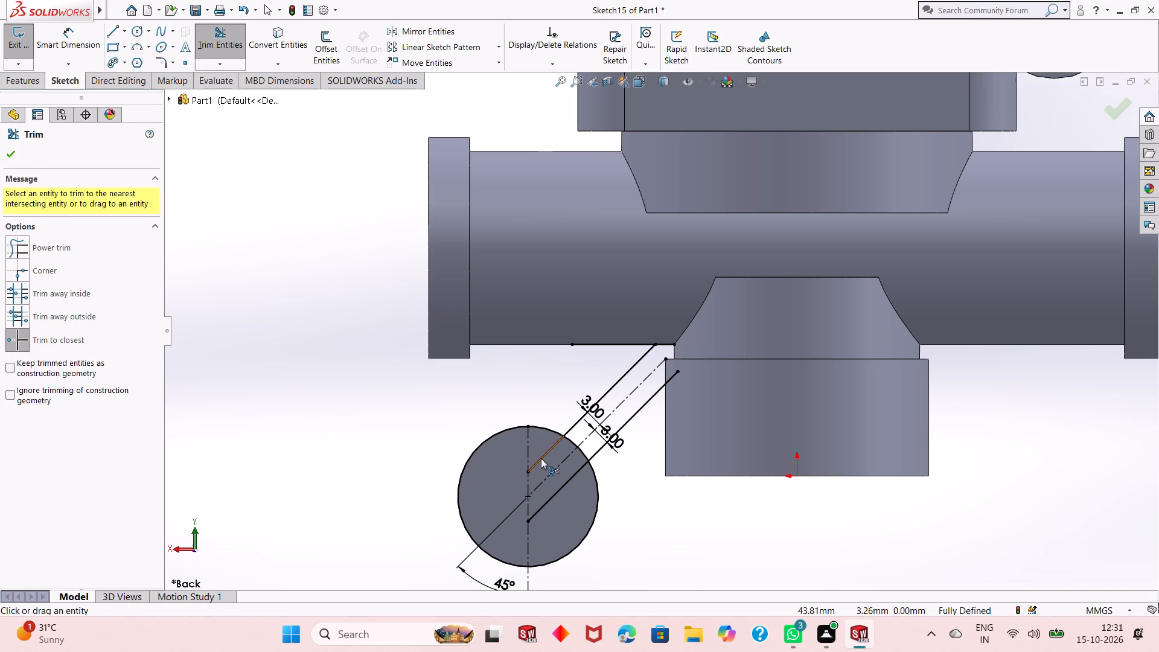
{"action": "left_click", "coordinate": [541, 459]}
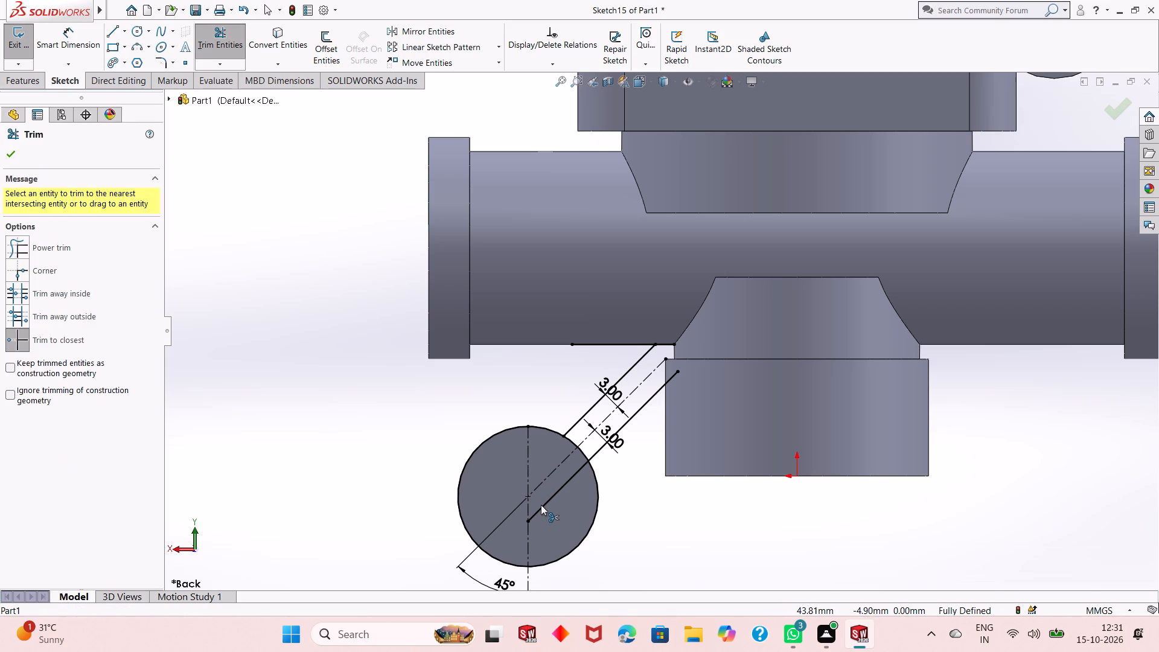
{"action": "left_click", "coordinate": [541, 507]}
{"action": "left_click", "coordinate": [487, 439]}
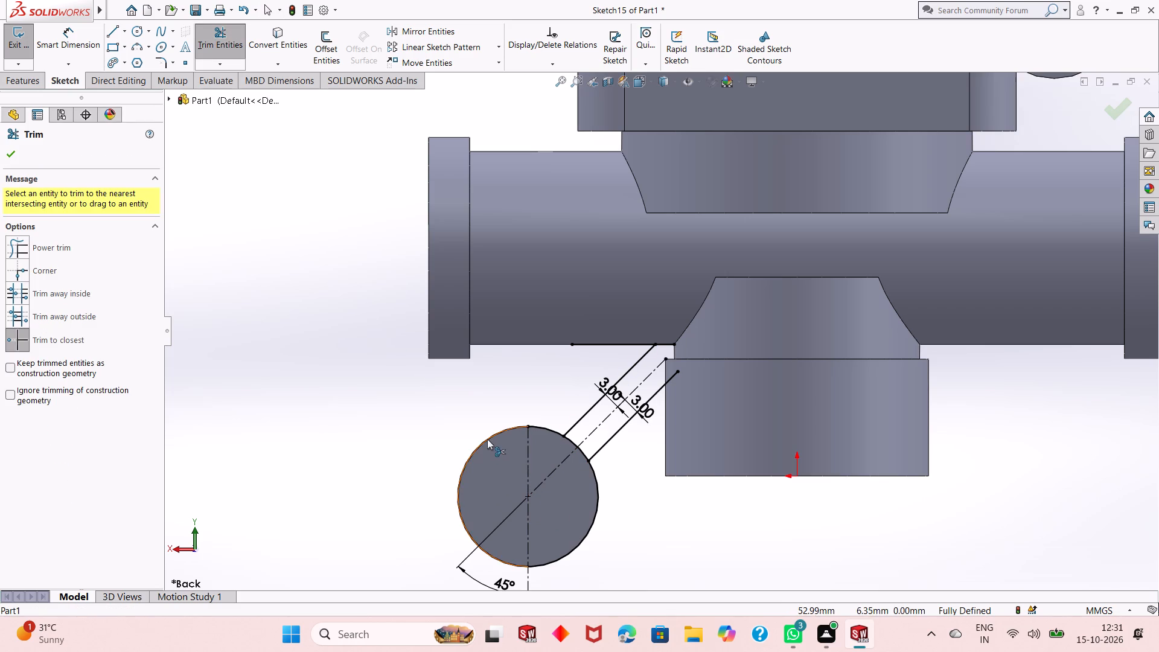
{"action": "left_click", "coordinate": [551, 560]}
{"action": "left_click", "coordinate": [541, 429]}
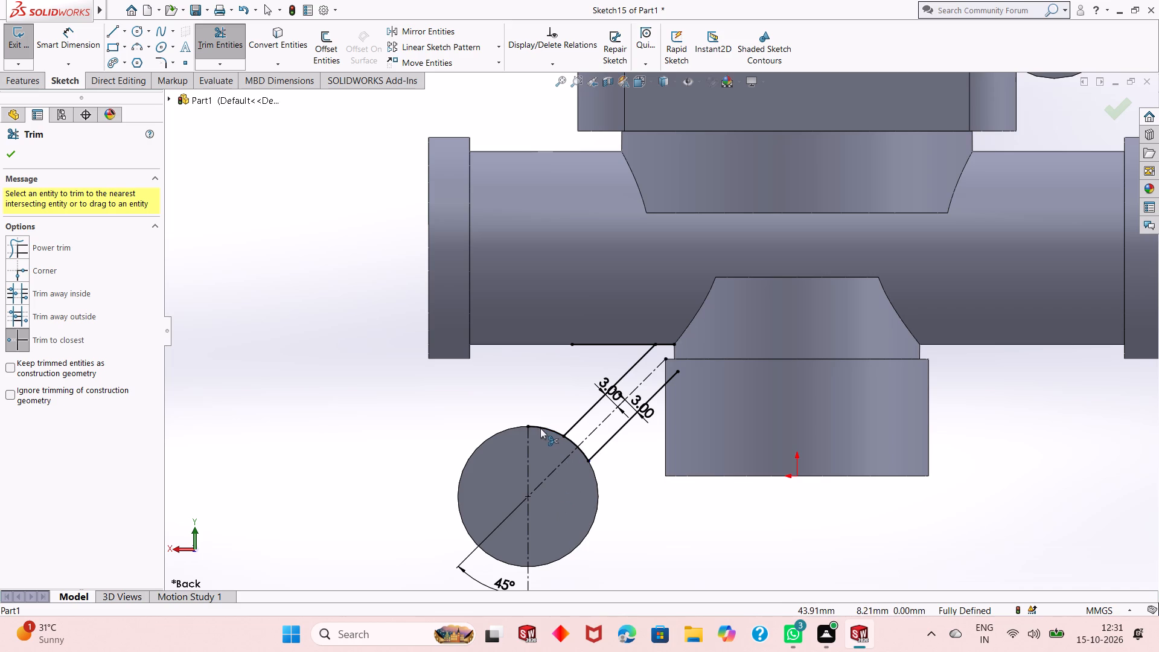
{"action": "right_click", "coordinate": [390, 423]}
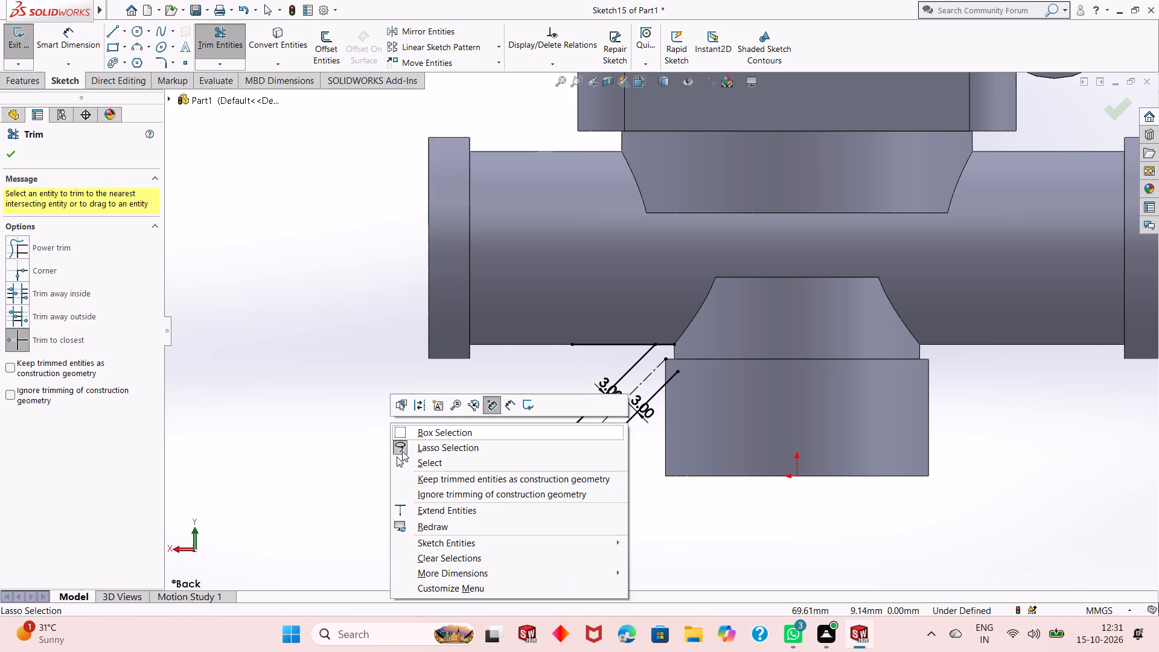
{"action": "left_click", "coordinate": [405, 459]}
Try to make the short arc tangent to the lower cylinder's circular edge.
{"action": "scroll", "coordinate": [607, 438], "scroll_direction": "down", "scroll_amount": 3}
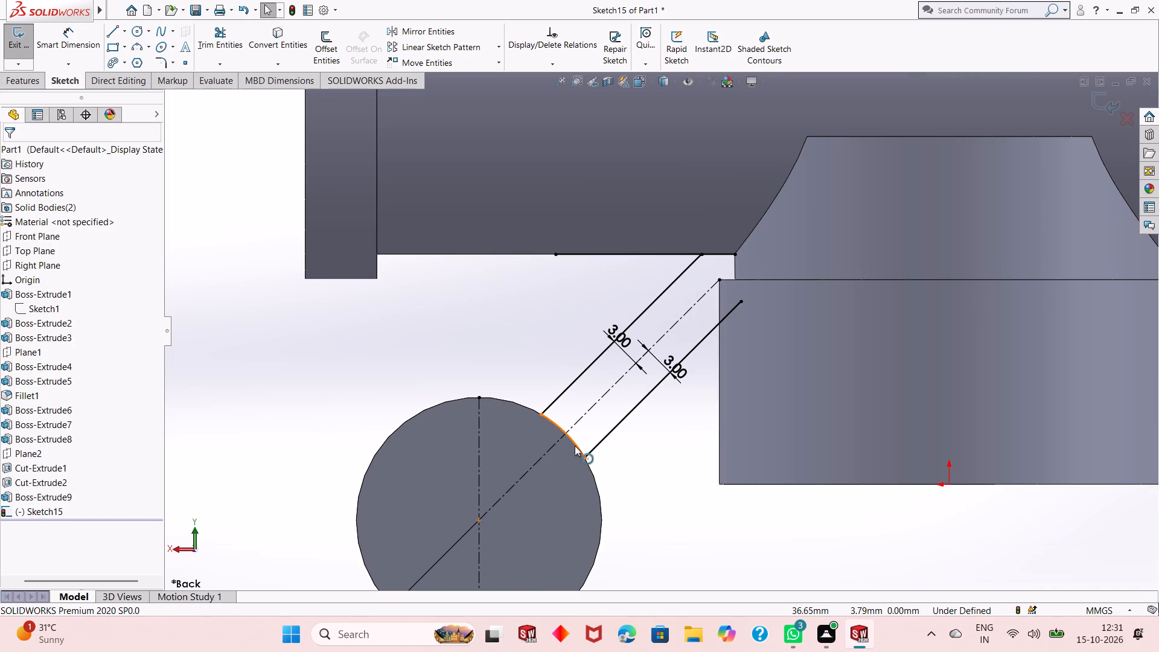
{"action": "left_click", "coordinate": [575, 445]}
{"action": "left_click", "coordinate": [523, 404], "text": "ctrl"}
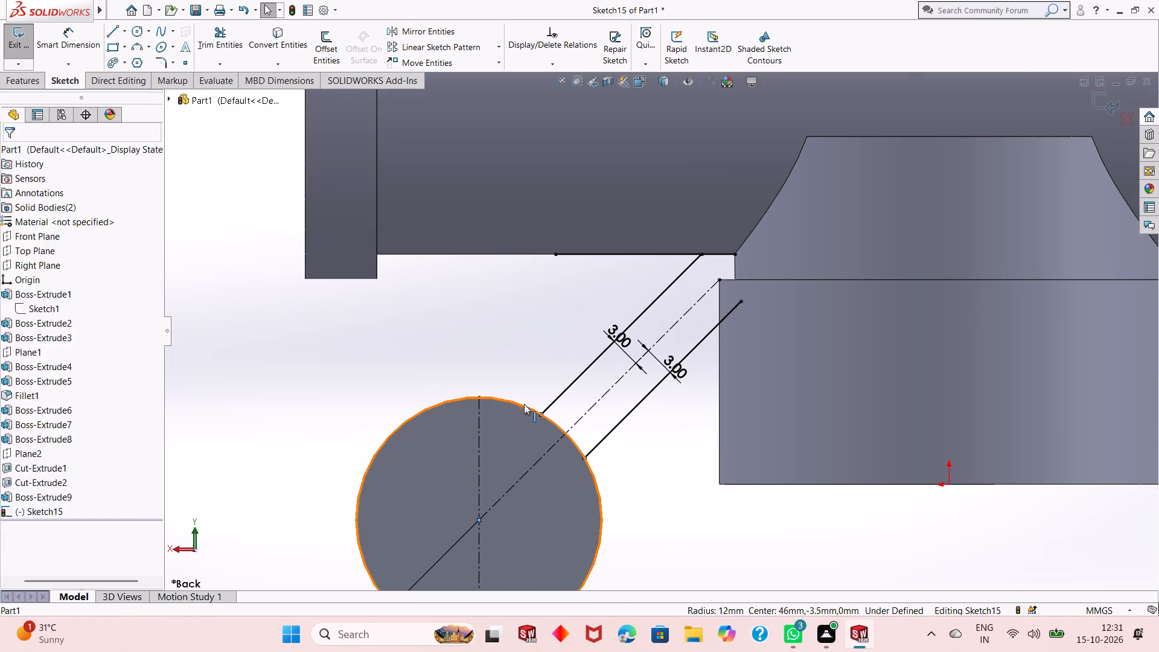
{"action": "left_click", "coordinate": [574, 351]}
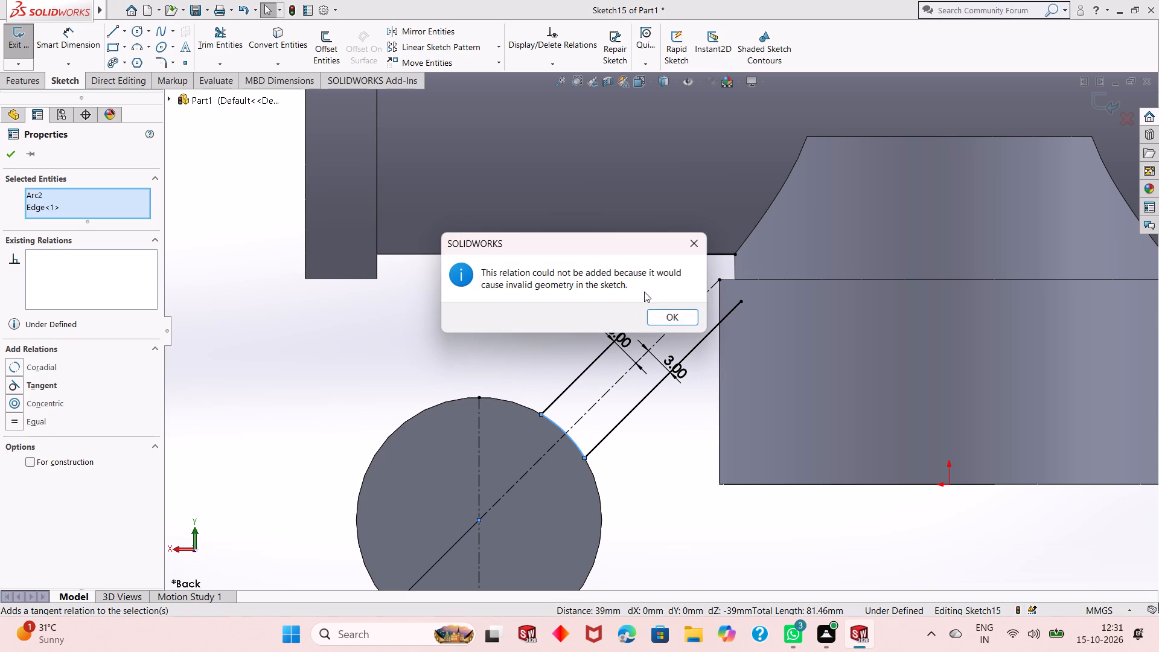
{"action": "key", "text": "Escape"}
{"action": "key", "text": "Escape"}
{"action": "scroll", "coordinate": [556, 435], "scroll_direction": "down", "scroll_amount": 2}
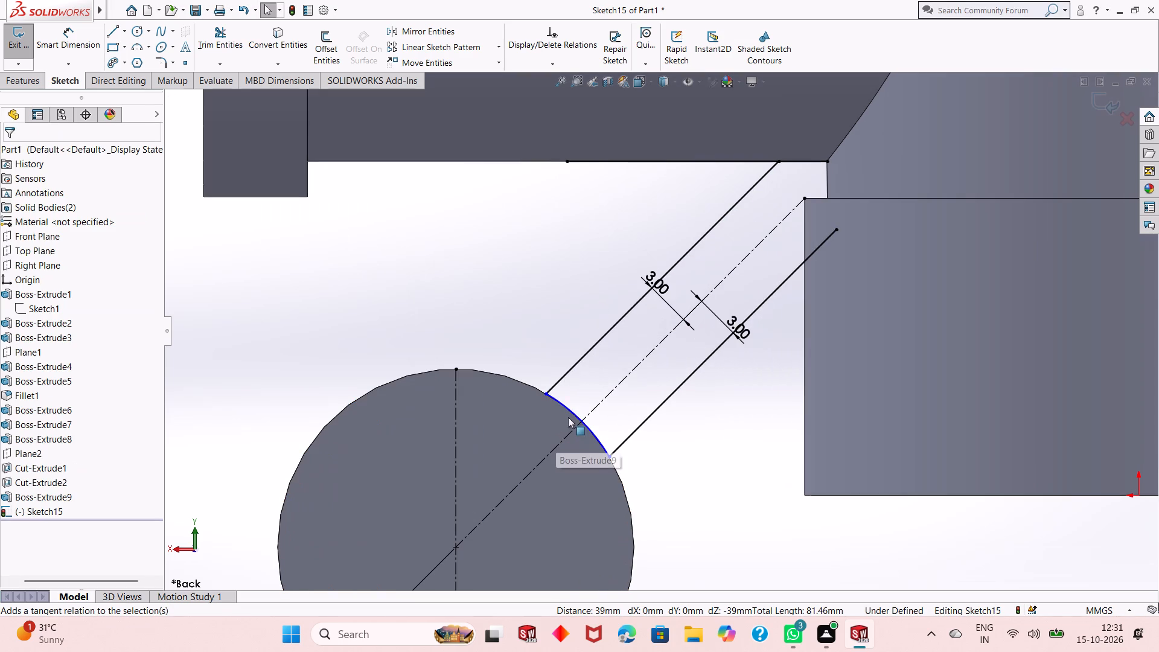
Add a tangent relation between the short arc and the lower cylinder's circular edge.
{"action": "left_click", "coordinate": [568, 411]}
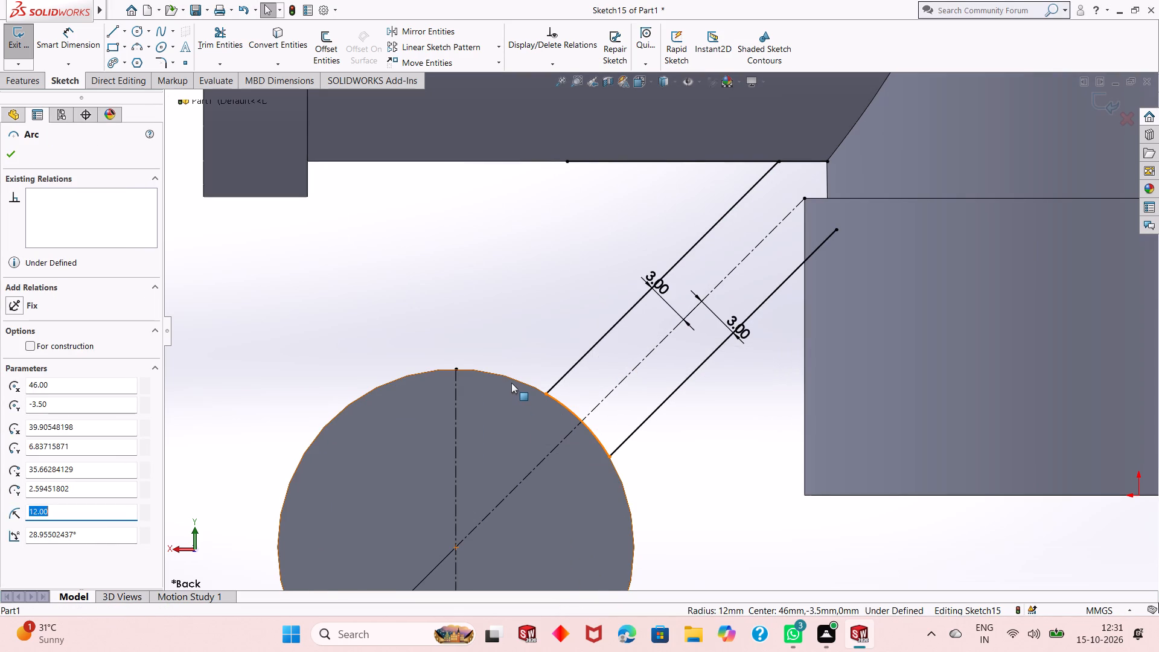
{"action": "left_click", "coordinate": [520, 381], "text": "ctrl"}
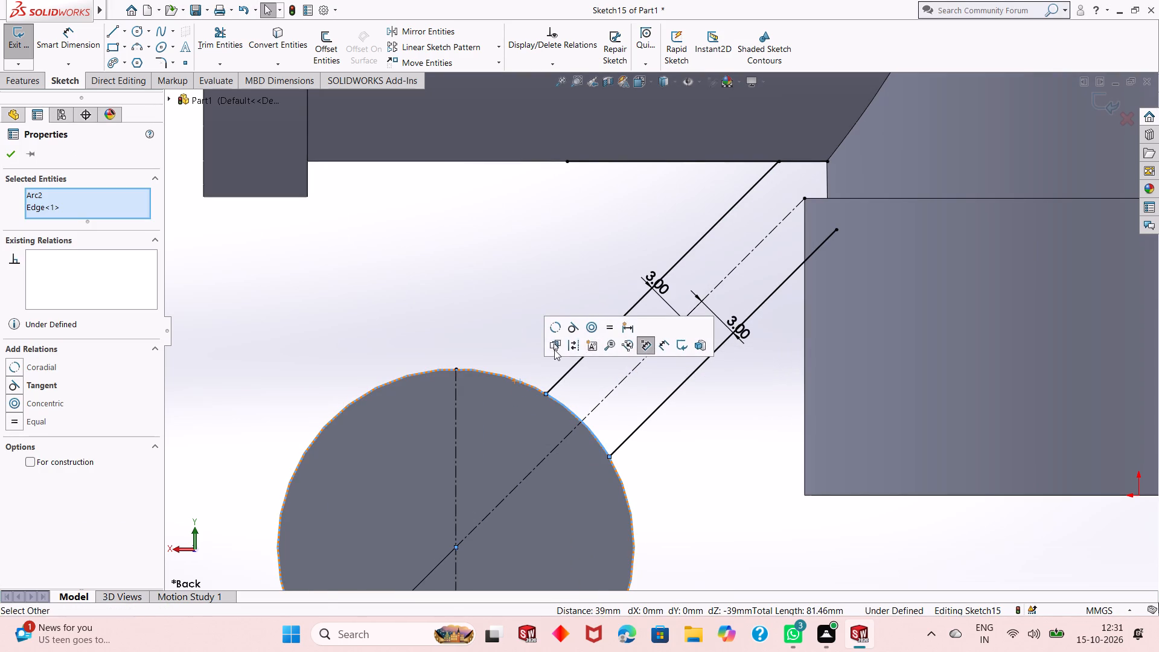
{"action": "left_click", "coordinate": [578, 329]}
{"action": "key", "text": "Escape"}
{"action": "key", "text": "Escape"}
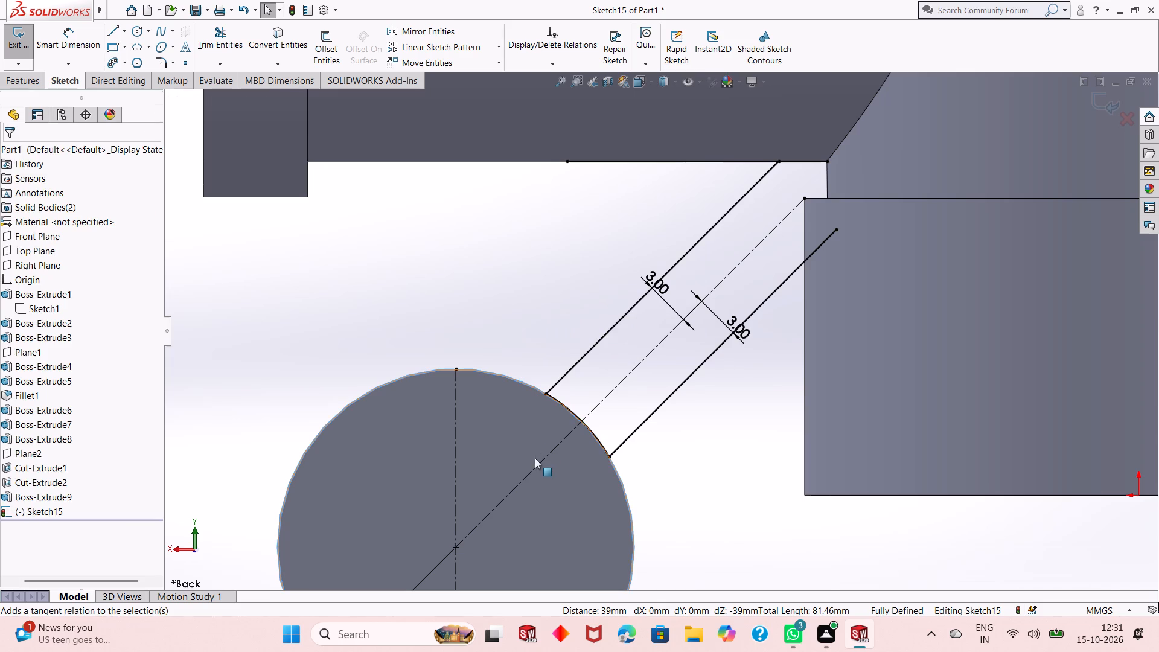
{"action": "key", "text": "Escape"}
{"action": "scroll", "coordinate": [557, 453], "scroll_direction": "up", "scroll_amount": 4}
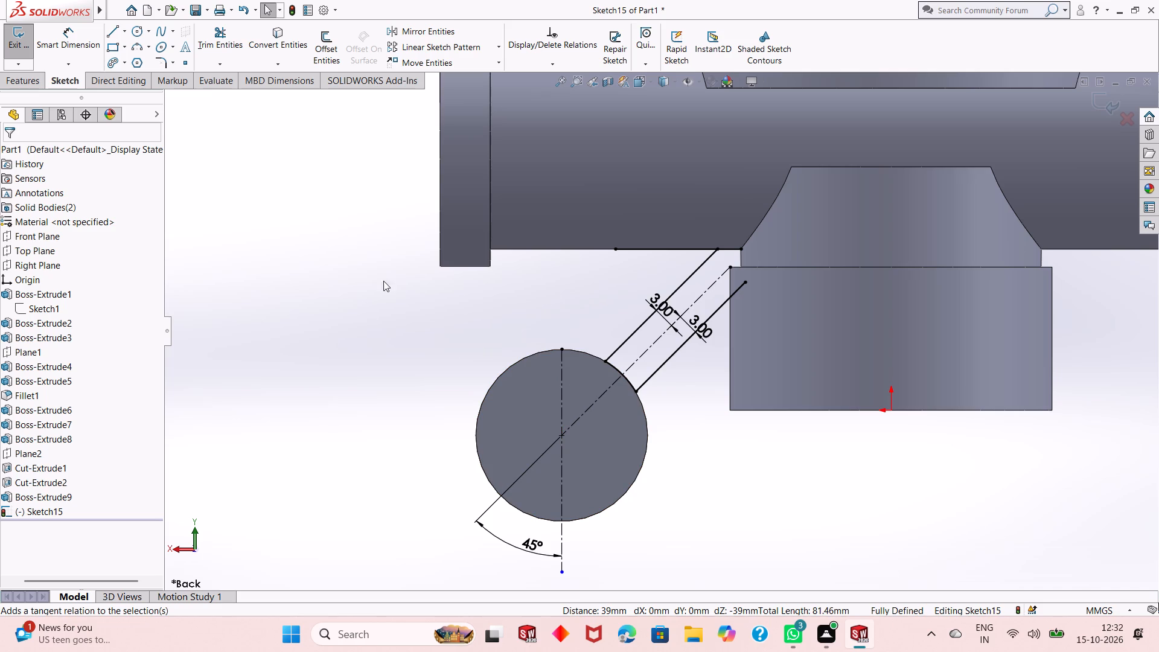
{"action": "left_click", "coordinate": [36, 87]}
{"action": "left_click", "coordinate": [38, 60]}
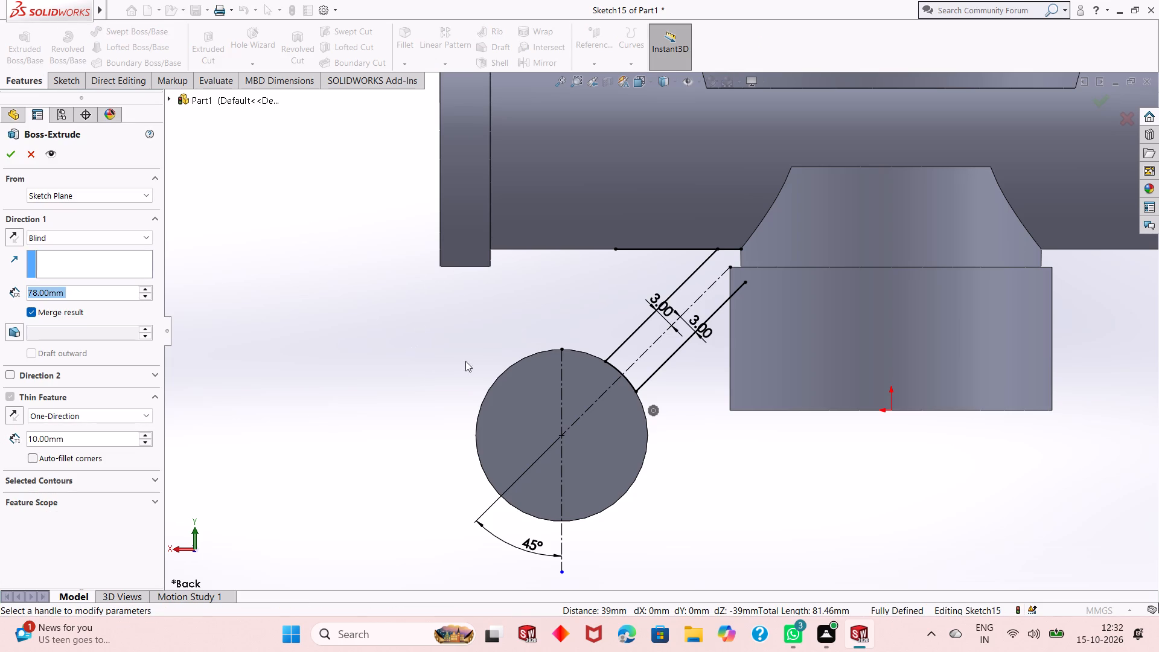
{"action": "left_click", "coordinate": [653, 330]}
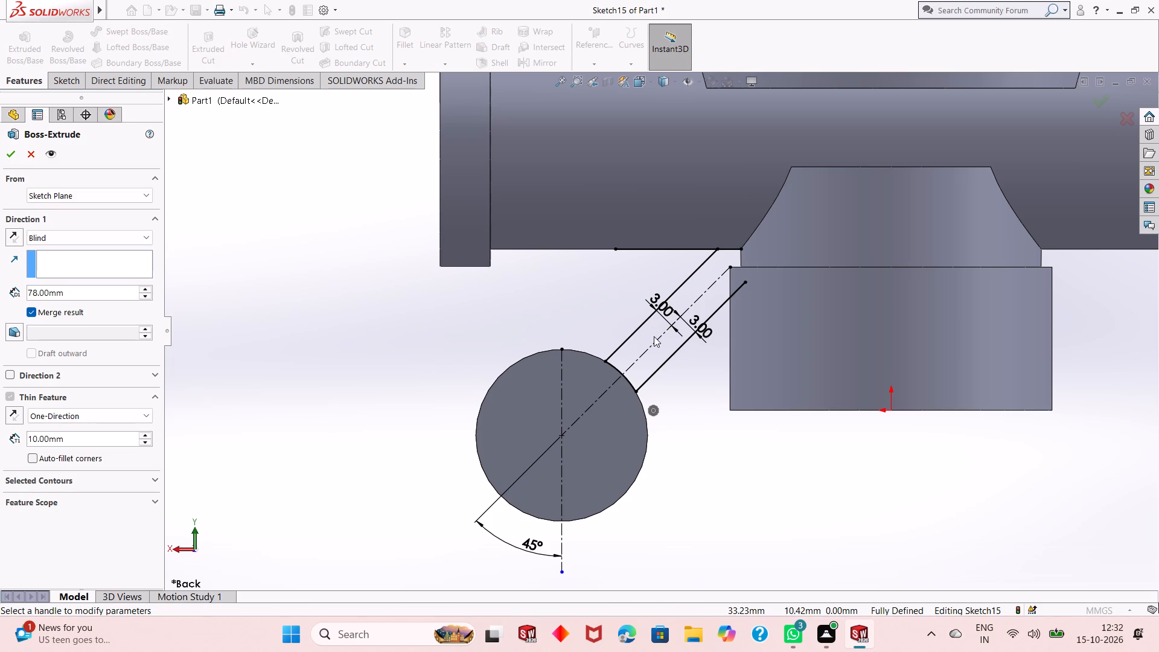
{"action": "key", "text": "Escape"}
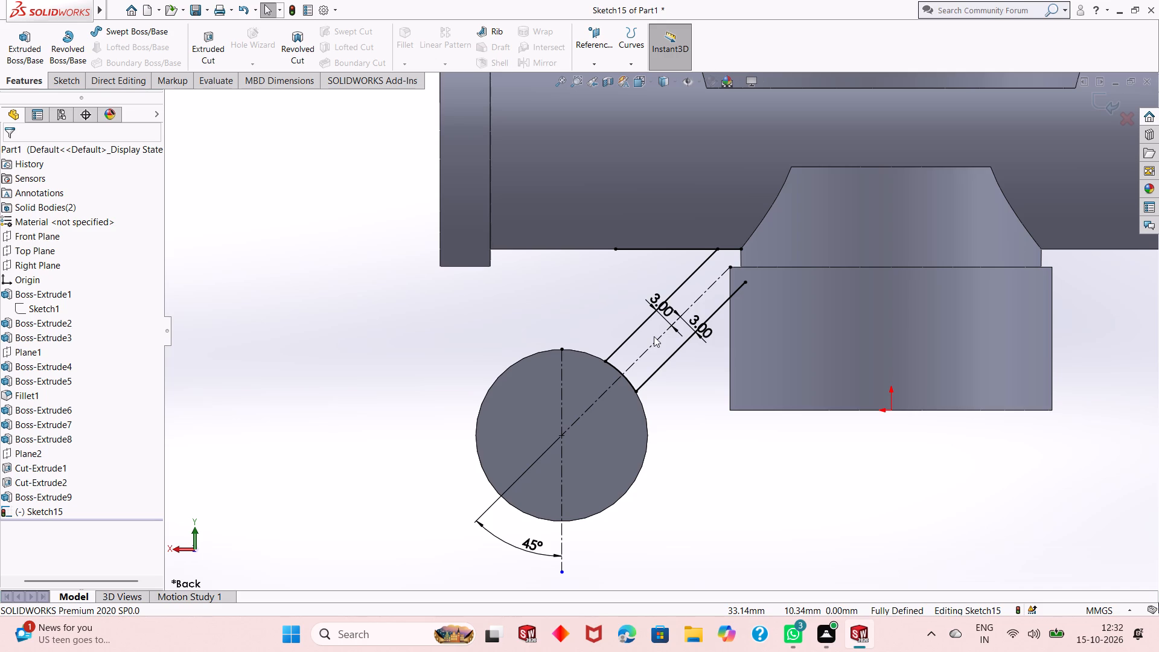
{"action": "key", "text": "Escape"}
Close the profile with four connected lines from the upper offset line's end, through the pipe and base's top edge, to the lower offset line's end.
{"action": "scroll", "coordinate": [755, 275], "scroll_direction": "down", "scroll_amount": 3}
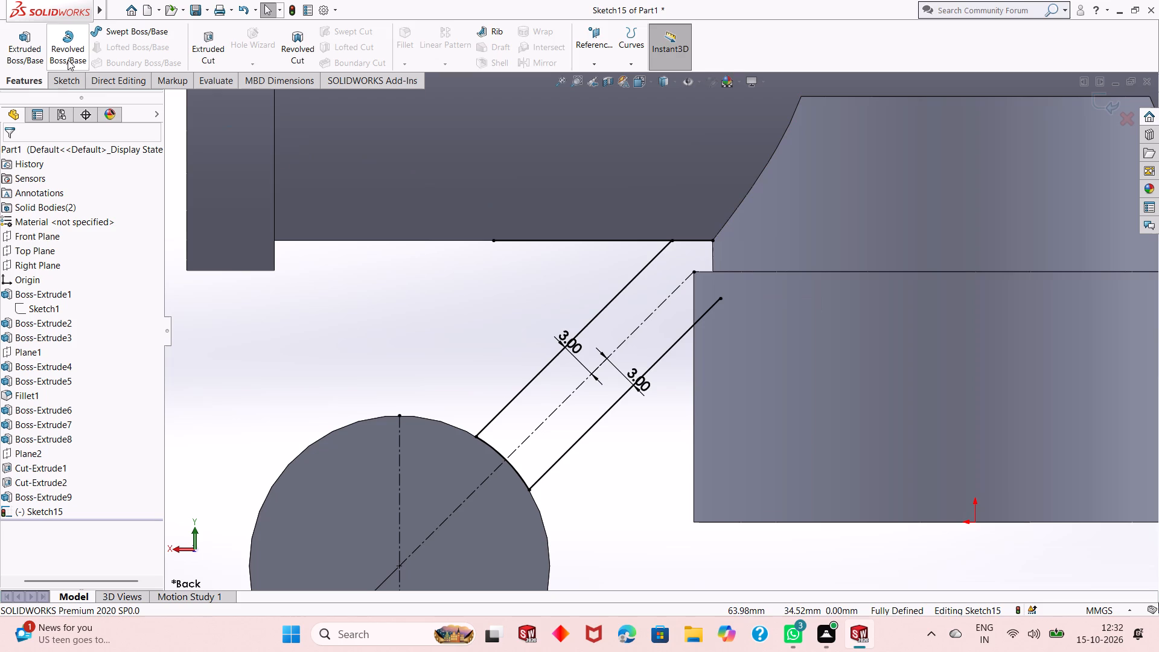
{"action": "left_click", "coordinate": [66, 80]}
{"action": "left_click", "coordinate": [110, 27]}
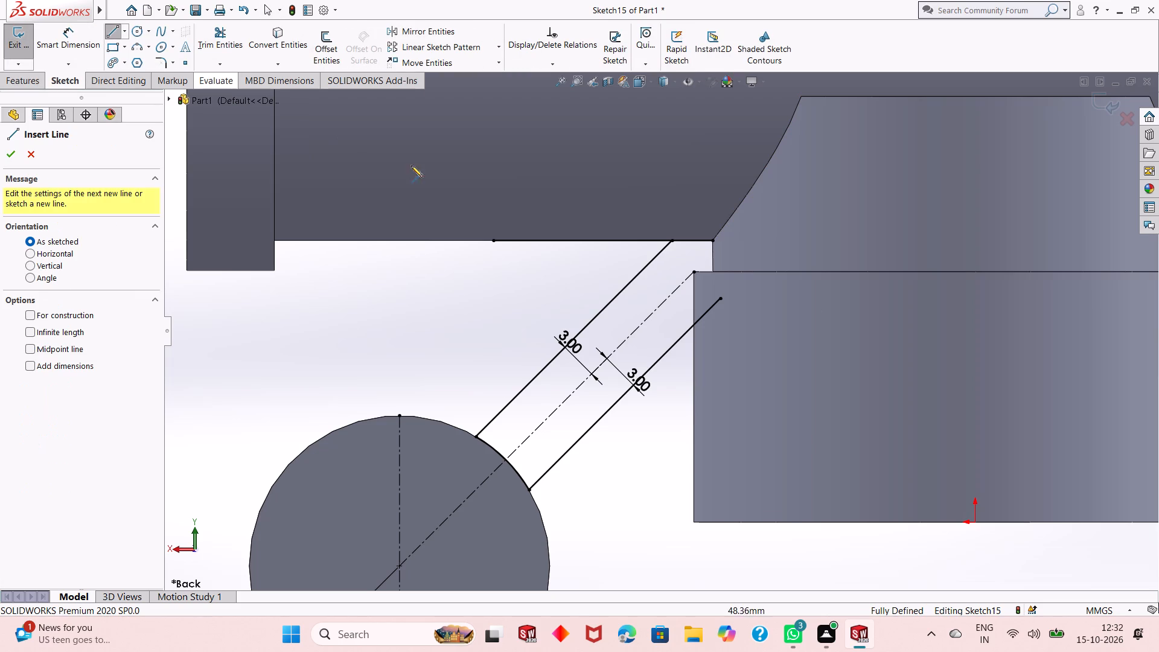
{"action": "left_click", "coordinate": [674, 243]}
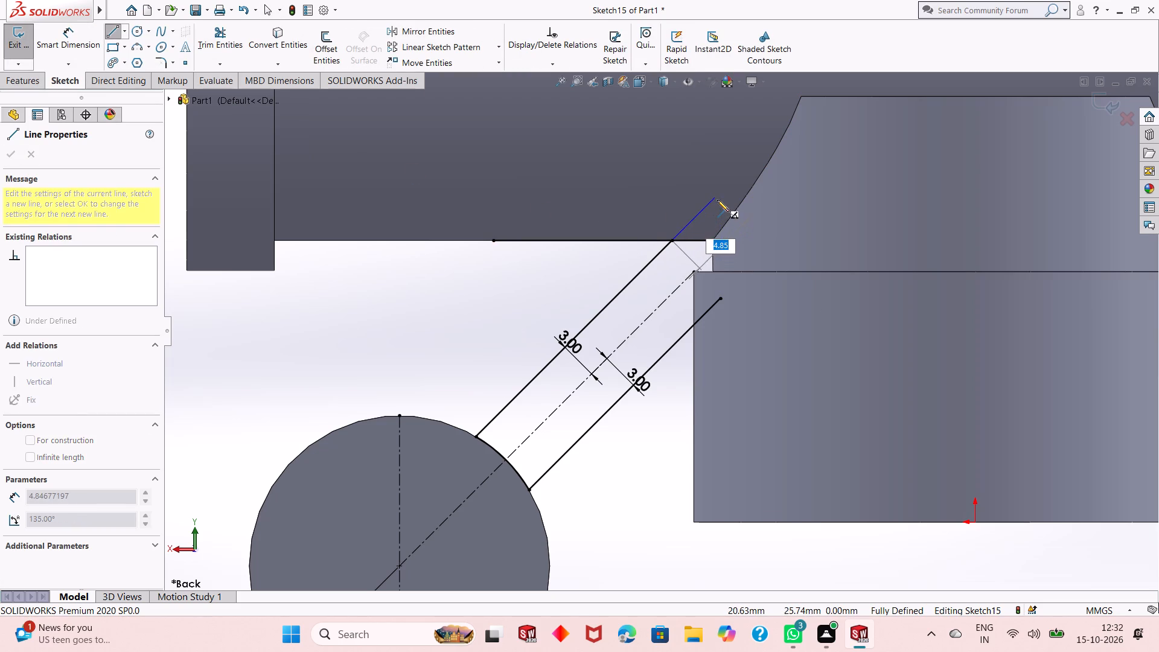
{"action": "left_click", "coordinate": [720, 202]}
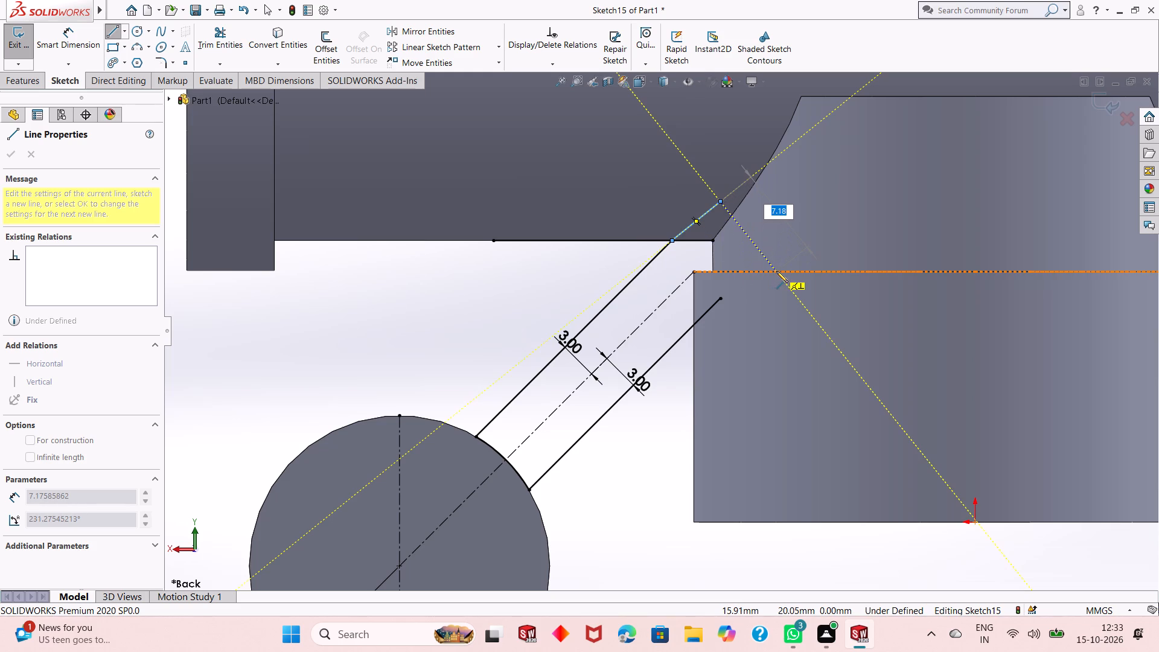
{"action": "left_click", "coordinate": [742, 269]}
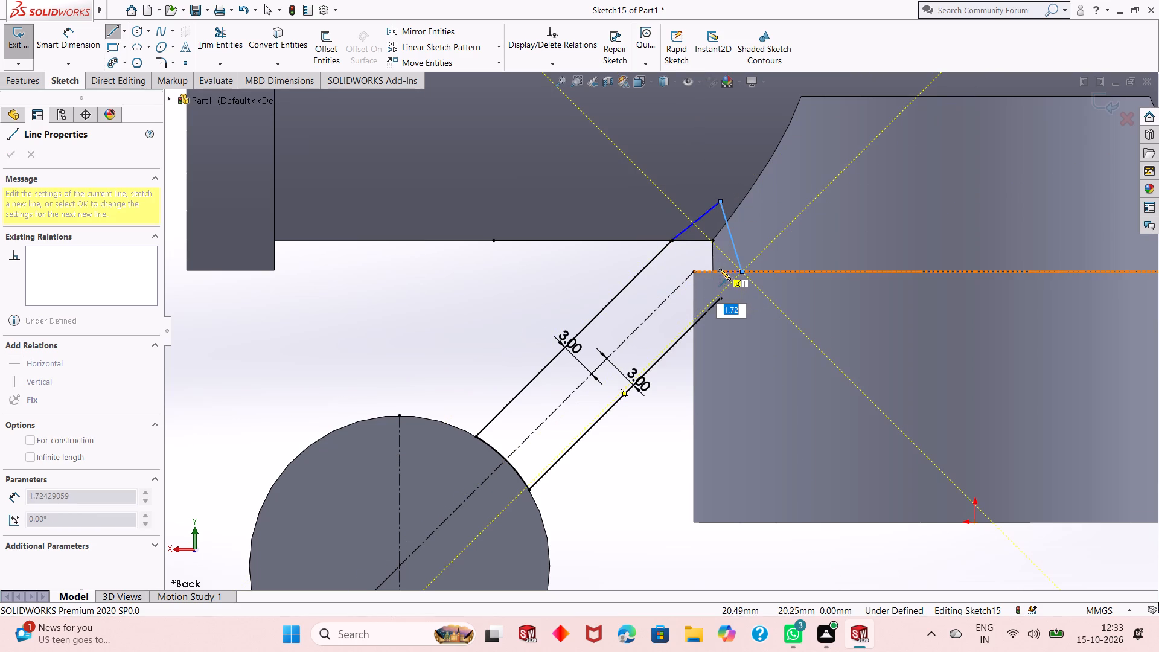
{"action": "left_click", "coordinate": [718, 270]}
{"action": "left_click", "coordinate": [719, 297]}
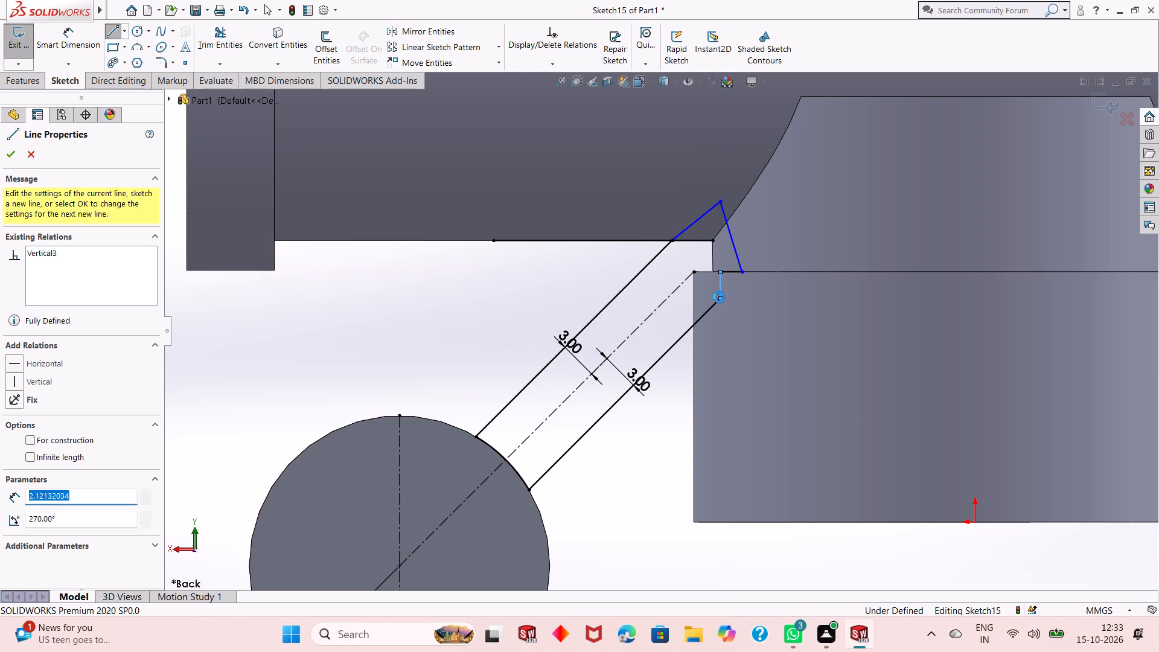
{"action": "key", "text": "Escape"}
{"action": "key", "text": "Escape"}
{"action": "key", "text": "Escape"}
{"action": "key", "text": "Escape"}
{"action": "key", "text": "Escape"}
{"action": "key", "text": "Escape"}
{"action": "key", "text": "Escape"}
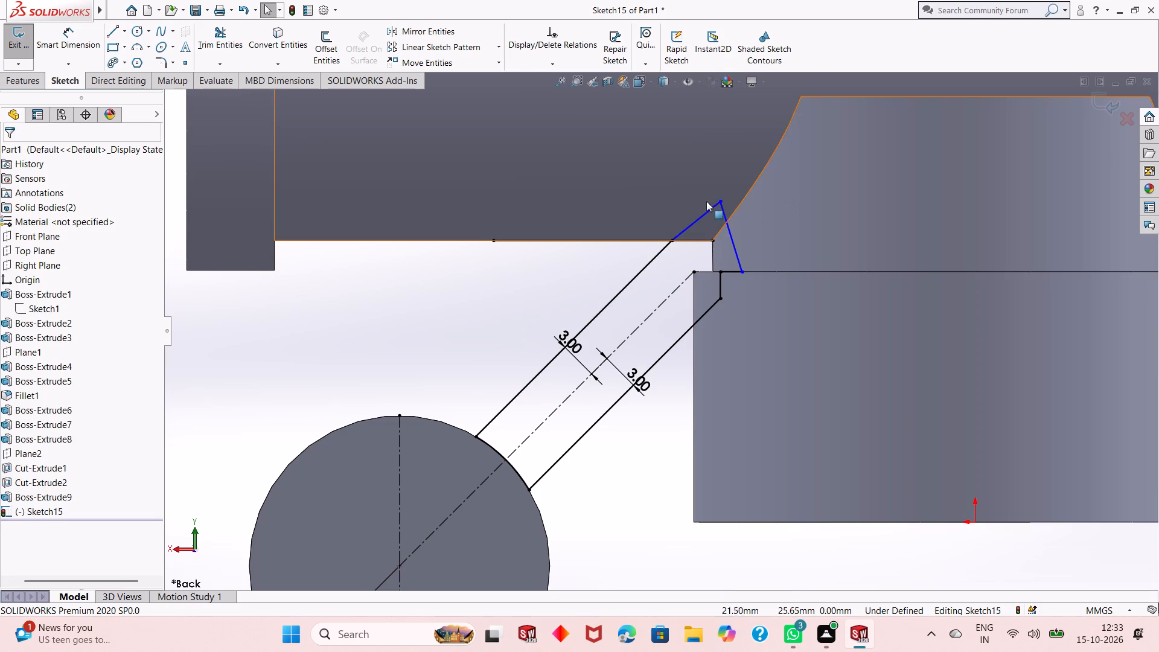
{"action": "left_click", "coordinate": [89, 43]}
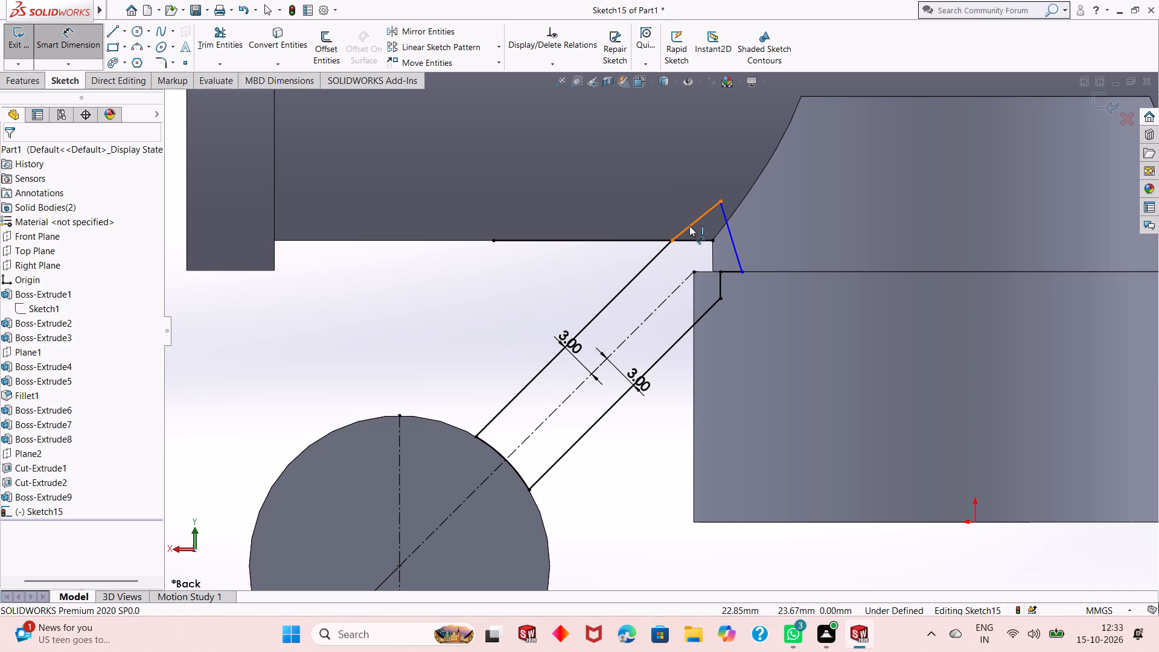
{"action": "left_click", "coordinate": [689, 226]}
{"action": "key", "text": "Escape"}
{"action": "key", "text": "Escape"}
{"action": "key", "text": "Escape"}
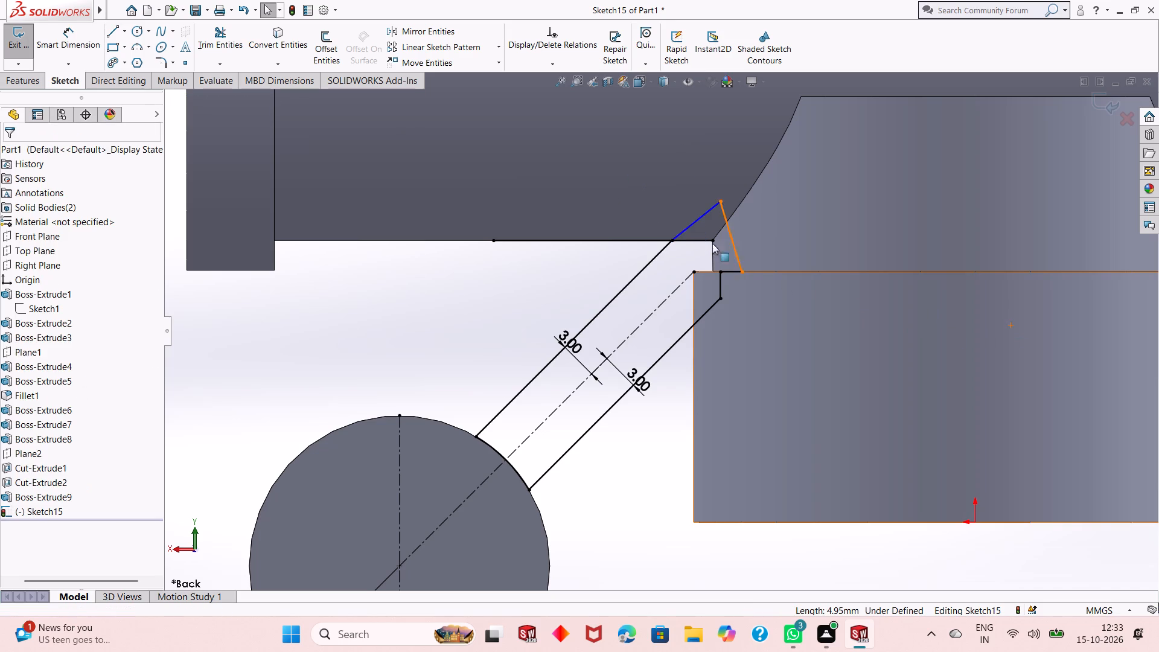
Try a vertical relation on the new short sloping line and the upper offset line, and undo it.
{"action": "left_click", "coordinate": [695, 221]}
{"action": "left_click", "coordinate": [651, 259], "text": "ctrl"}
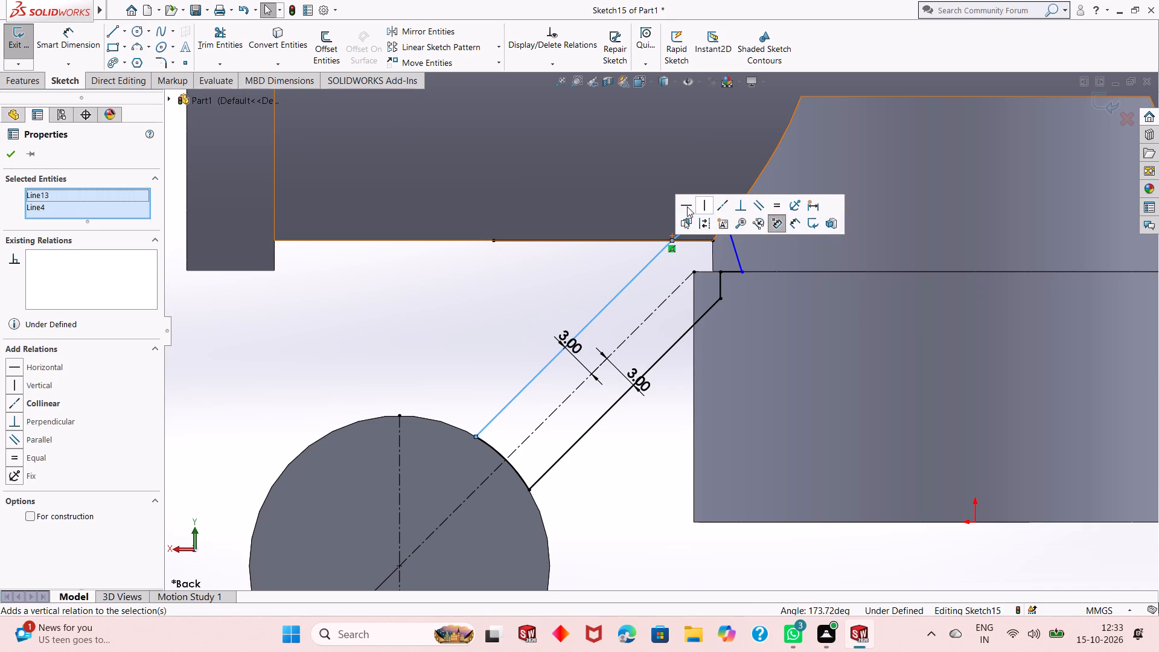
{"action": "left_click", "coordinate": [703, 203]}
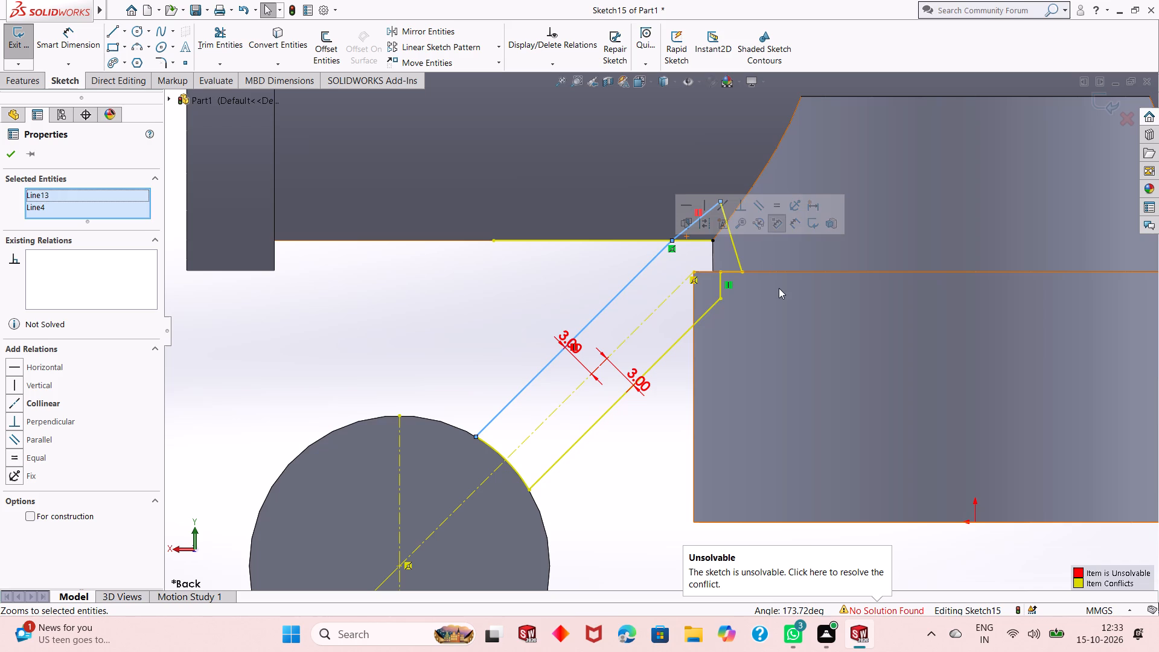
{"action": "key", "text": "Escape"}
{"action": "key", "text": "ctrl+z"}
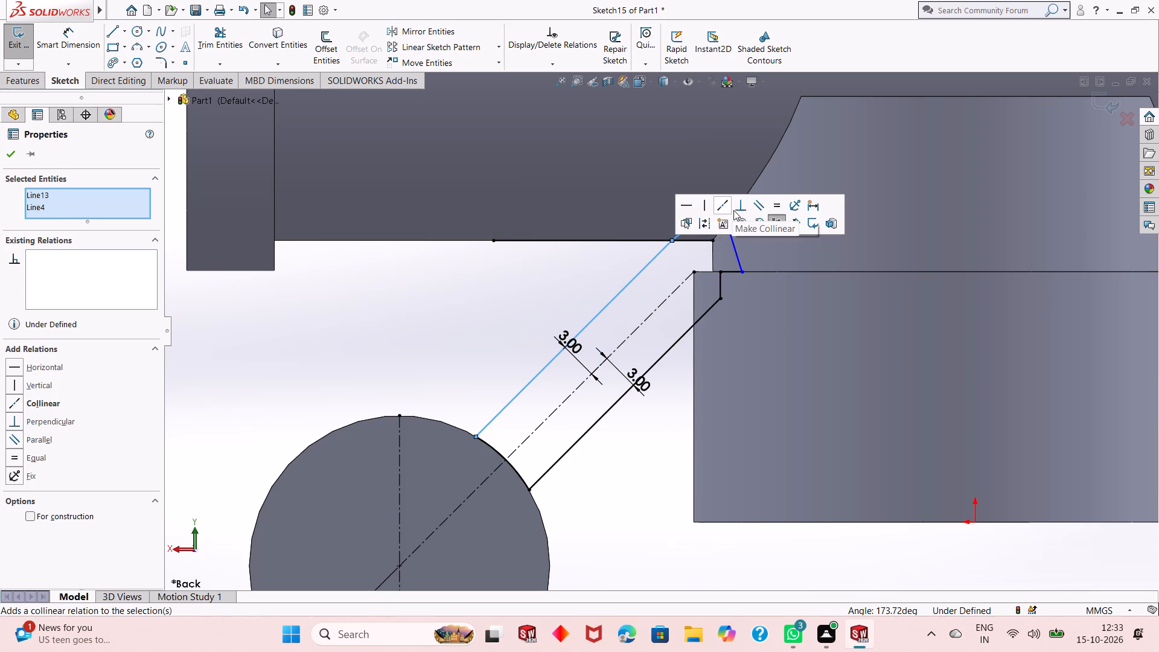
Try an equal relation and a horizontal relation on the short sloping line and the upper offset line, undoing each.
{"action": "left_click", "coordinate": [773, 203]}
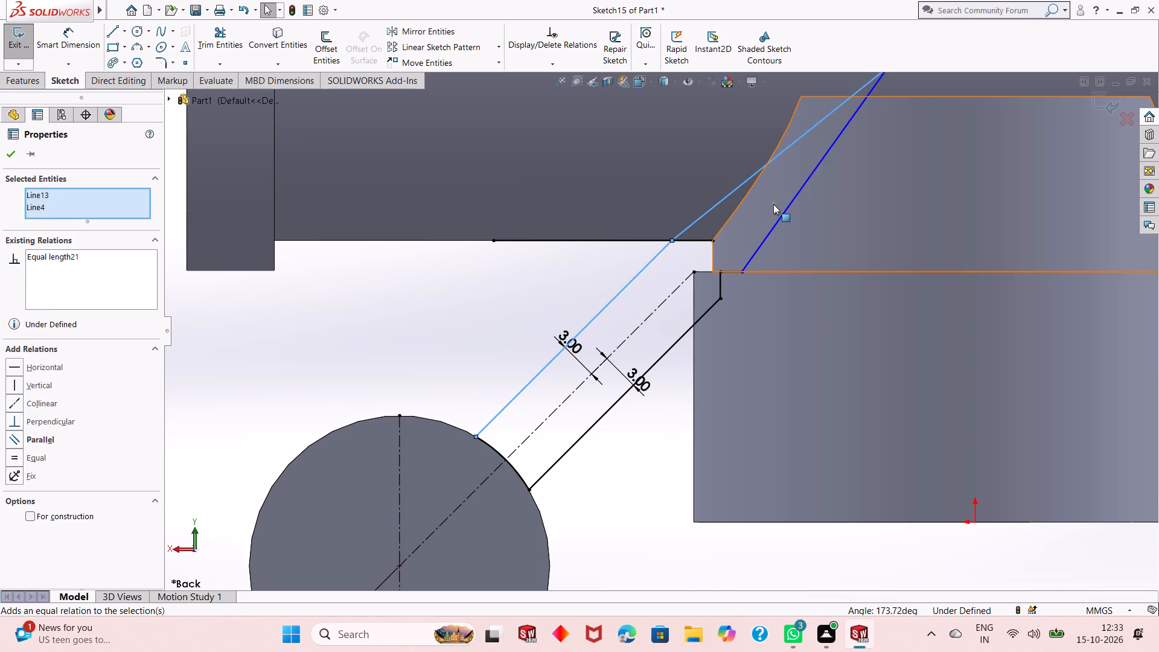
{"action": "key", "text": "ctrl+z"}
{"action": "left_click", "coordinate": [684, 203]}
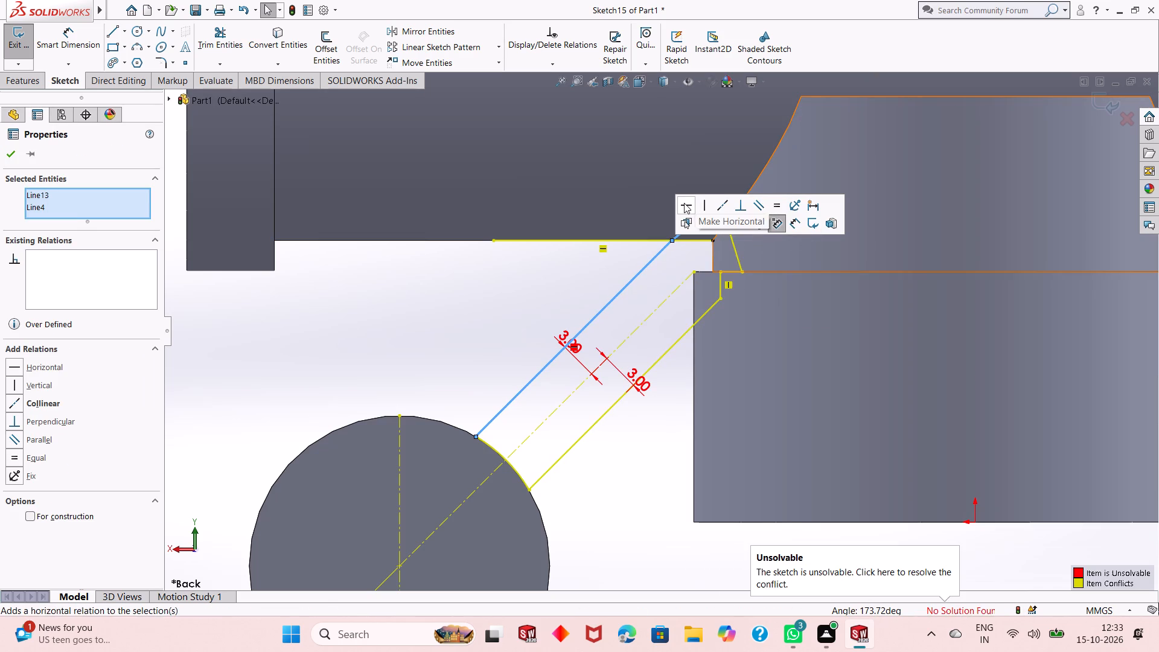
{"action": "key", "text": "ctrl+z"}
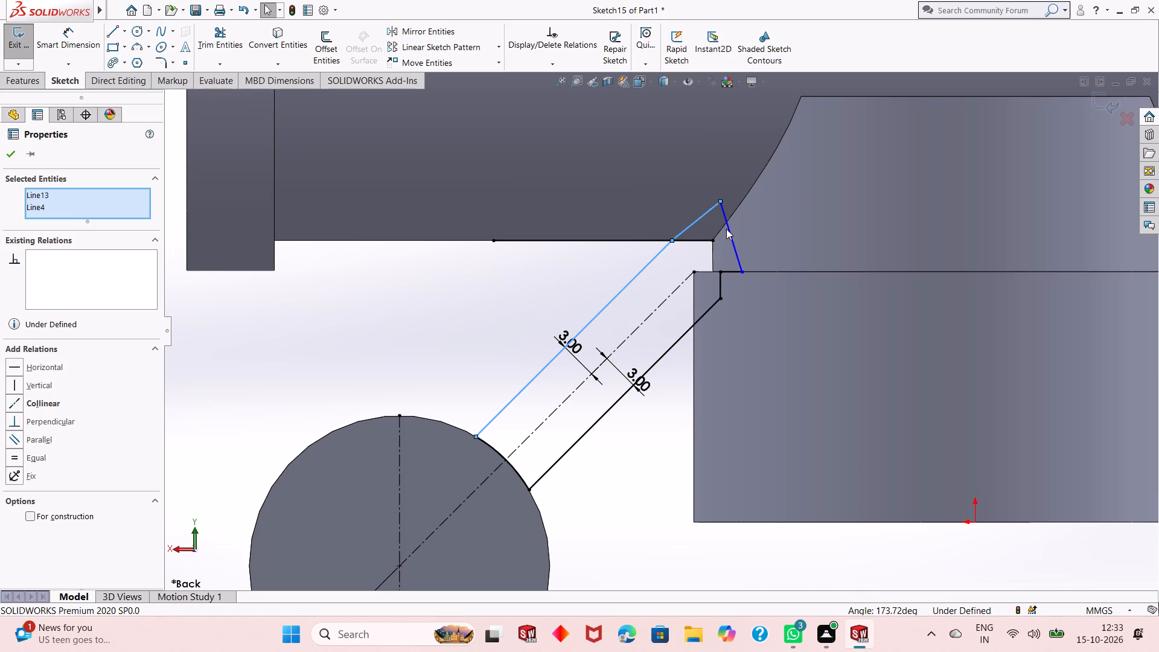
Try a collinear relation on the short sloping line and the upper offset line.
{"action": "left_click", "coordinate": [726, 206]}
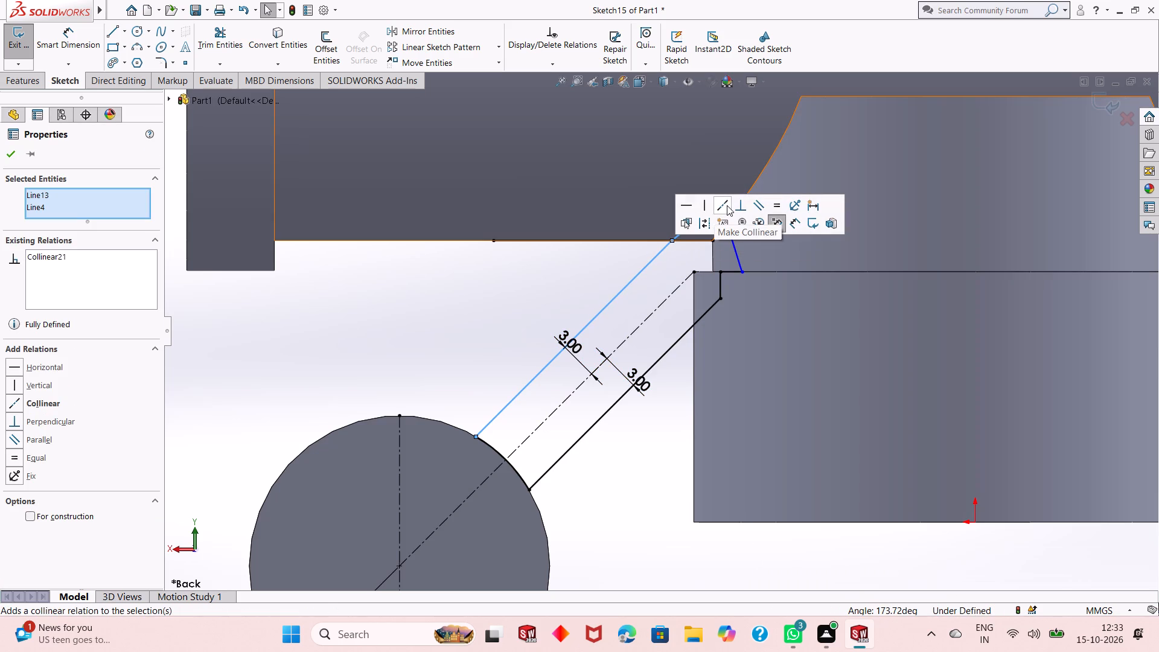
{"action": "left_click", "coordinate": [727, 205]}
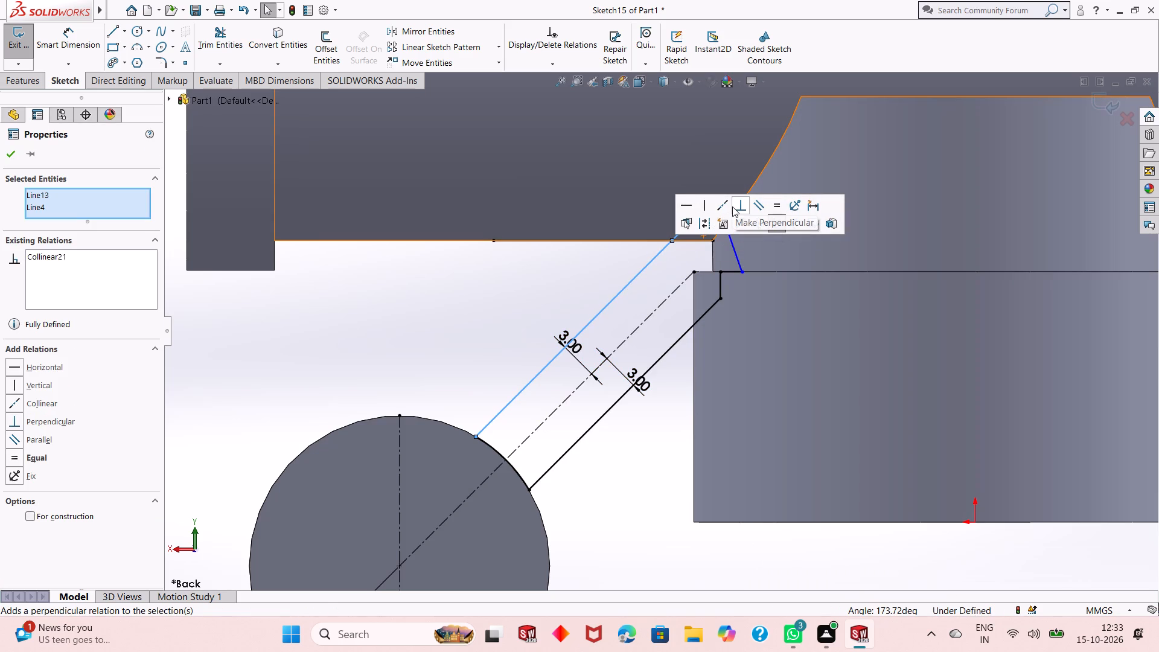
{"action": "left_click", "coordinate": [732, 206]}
Undo the collinear relation and the connected lines that close the profile between the two offset lines' upper ends.
{"action": "key", "text": "ctrl+z"}
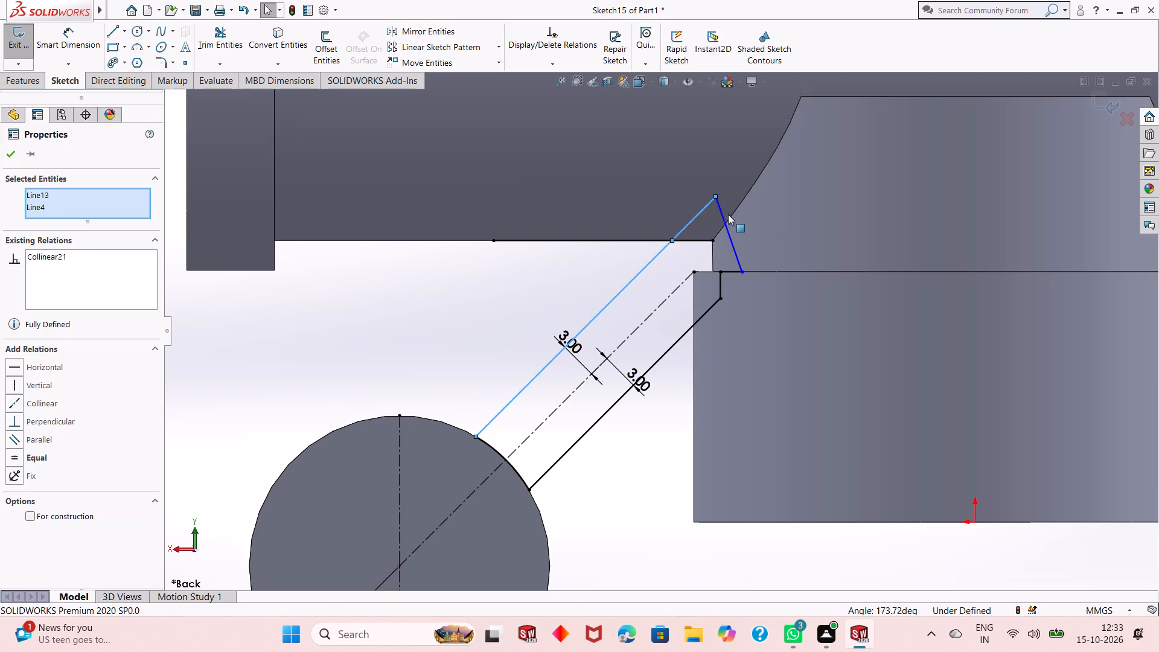
{"action": "key", "text": "ctrl+z"}
{"action": "key", "text": "ctrl+z"}
{"action": "key", "text": "ctrl+z"}
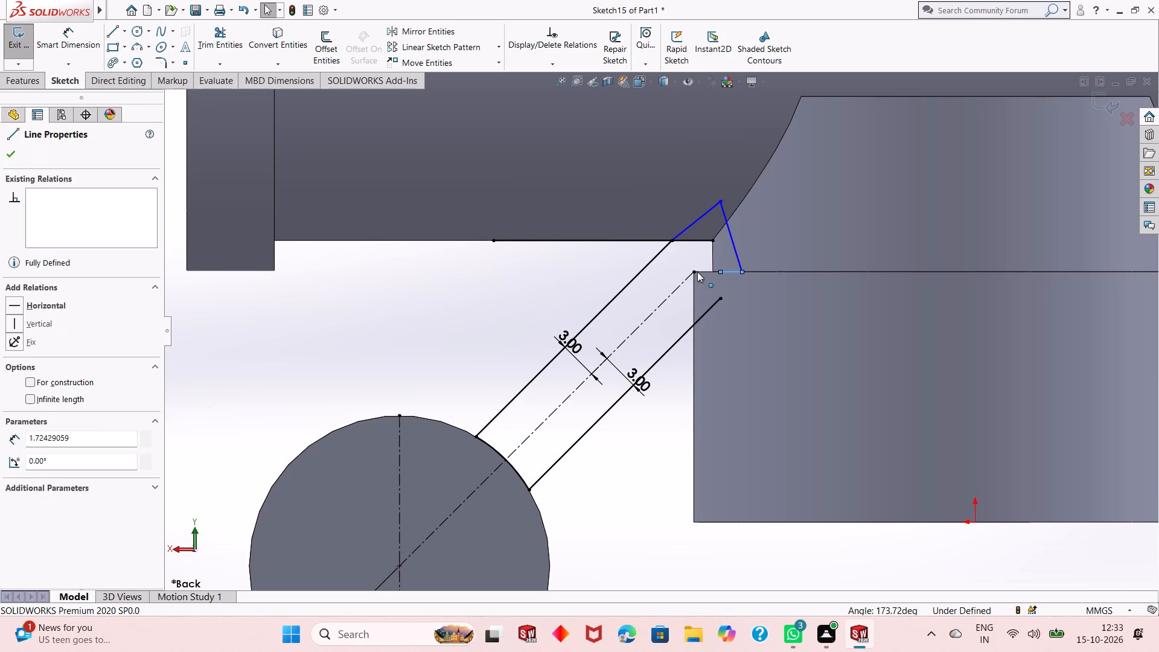
{"action": "key", "text": "ctrl+z"}
{"action": "key", "text": "ctrl+z"}
{"action": "key", "text": "ctrl+z"}
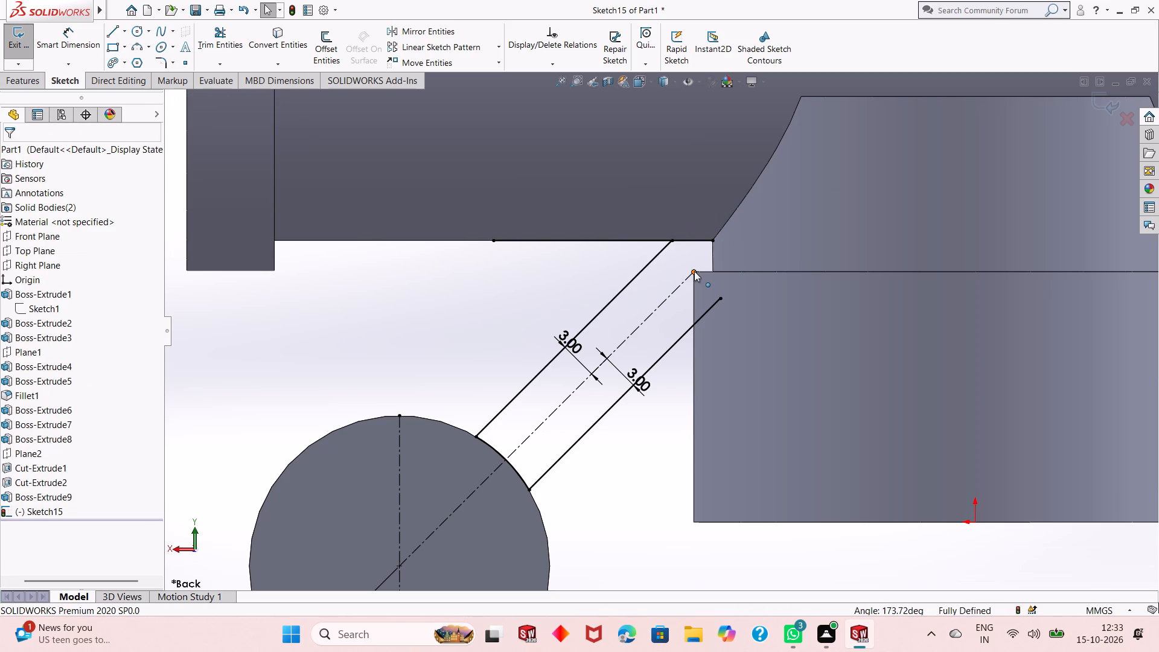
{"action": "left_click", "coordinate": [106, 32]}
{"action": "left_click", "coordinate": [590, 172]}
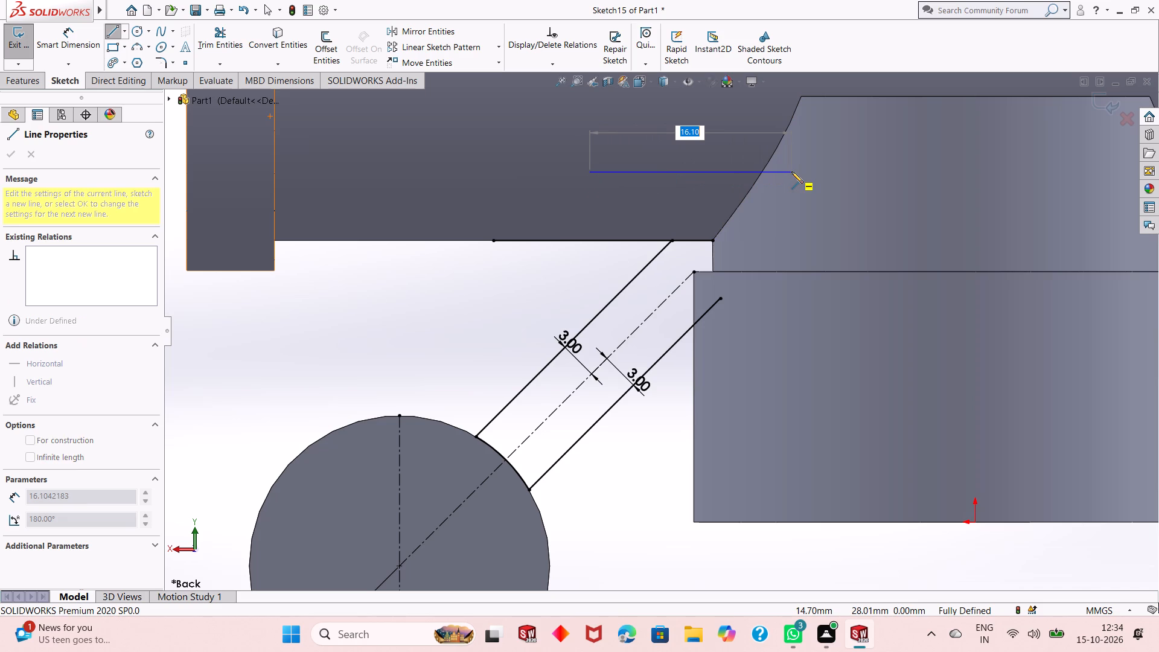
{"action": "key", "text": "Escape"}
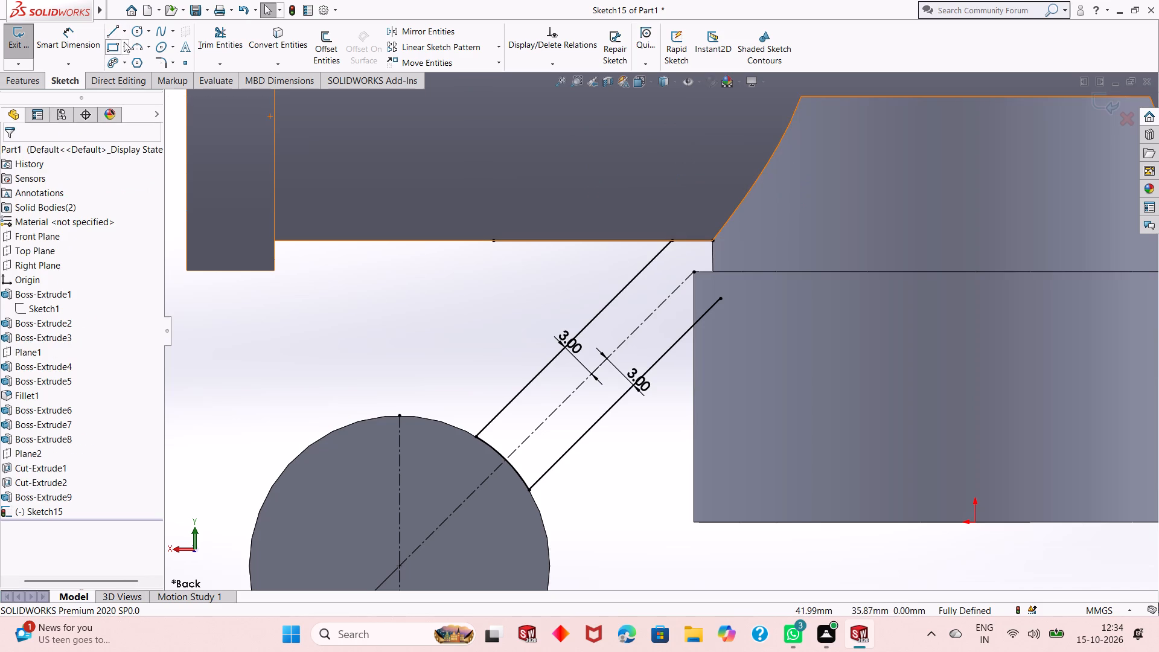
Draw a horizontal helper line about 18.3 mm long across the pipe, above the upper offset line's end.
{"action": "left_click", "coordinate": [113, 31]}
{"action": "left_click", "coordinate": [615, 198]}
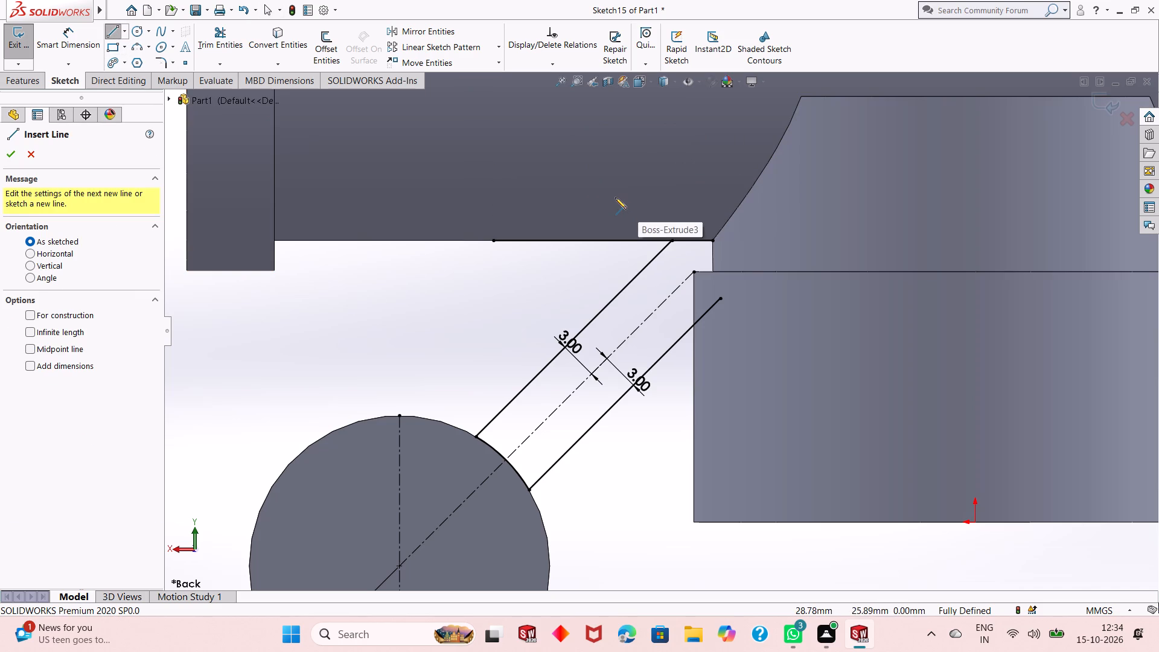
{"action": "left_click", "coordinate": [844, 197]}
{"action": "key", "text": "Escape"}
{"action": "key", "text": "Escape"}
Extend the upper offset line up to the horizontal helper line.
{"action": "left_click", "coordinate": [208, 64]}
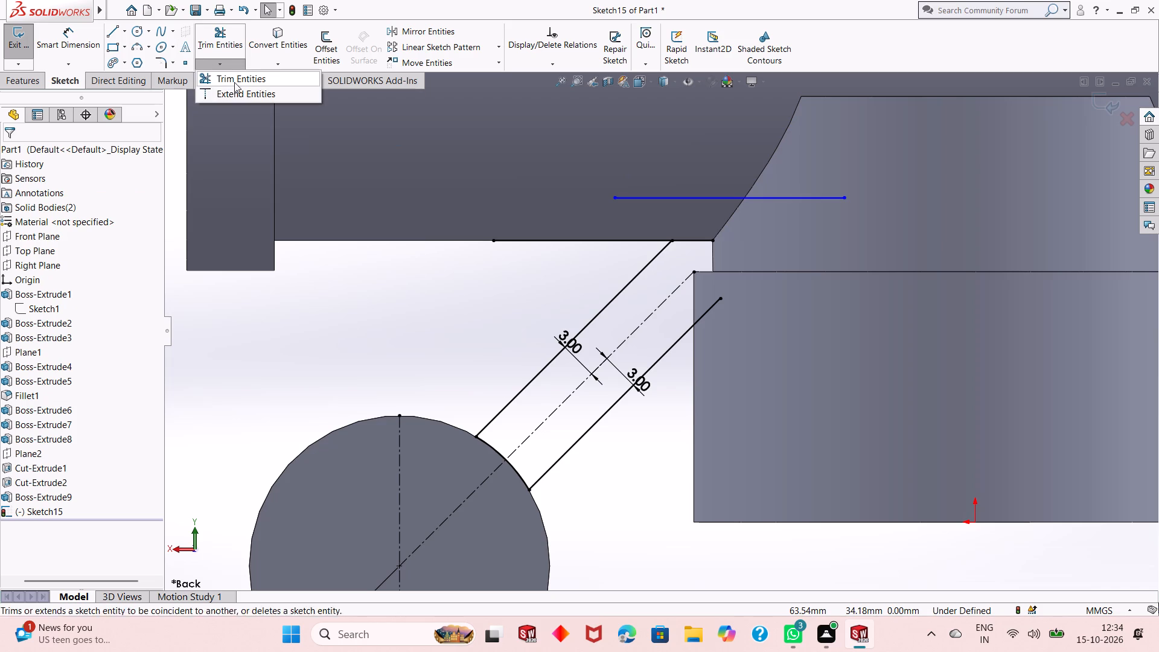
{"action": "left_click", "coordinate": [244, 96]}
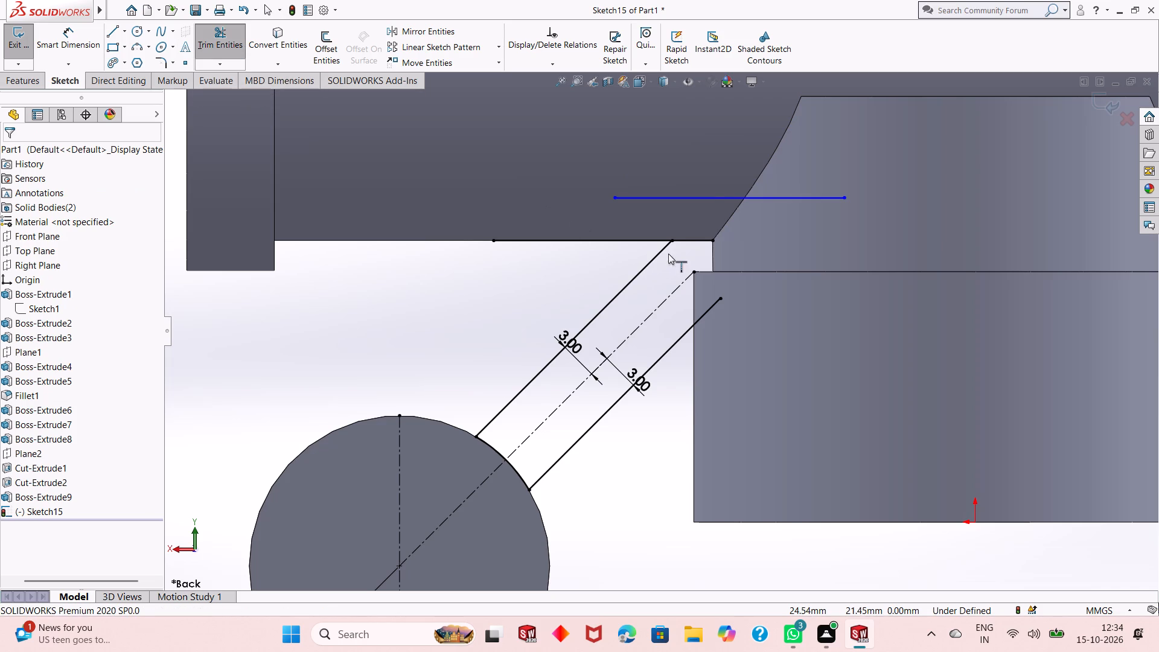
{"action": "left_click", "coordinate": [666, 246]}
{"action": "key", "text": "Escape"}
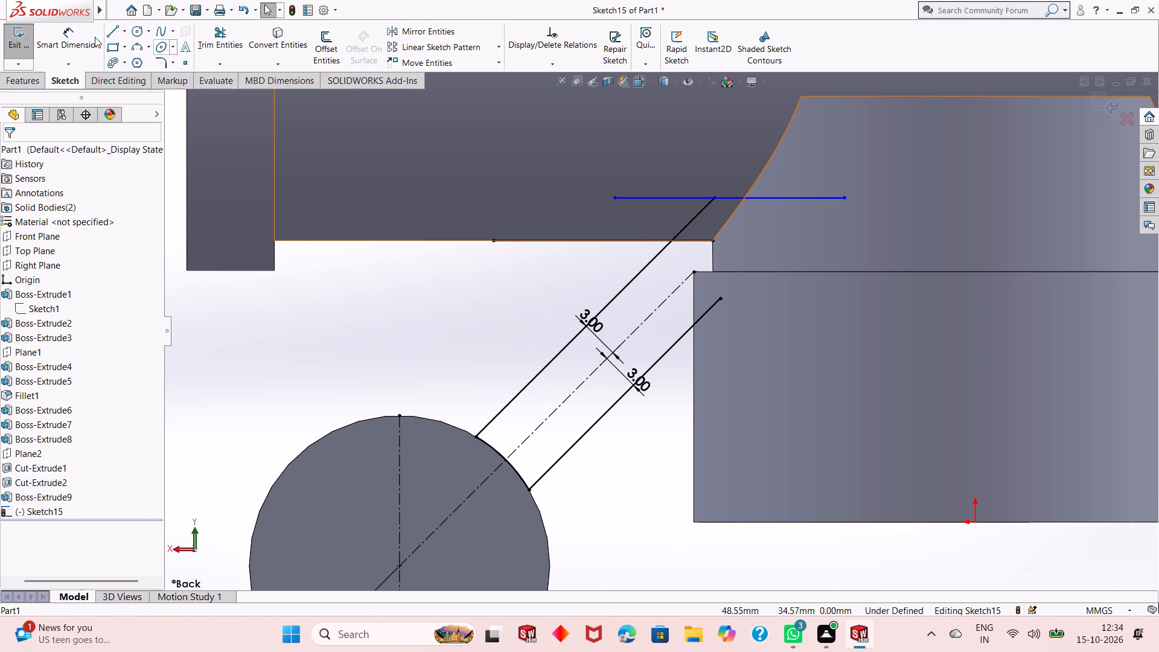
Close the profile with three connected lines from the extended upper line's end, sloping to the base's top edge, along it, and vertically to the lower offset line's end.
{"action": "left_click", "coordinate": [109, 31]}
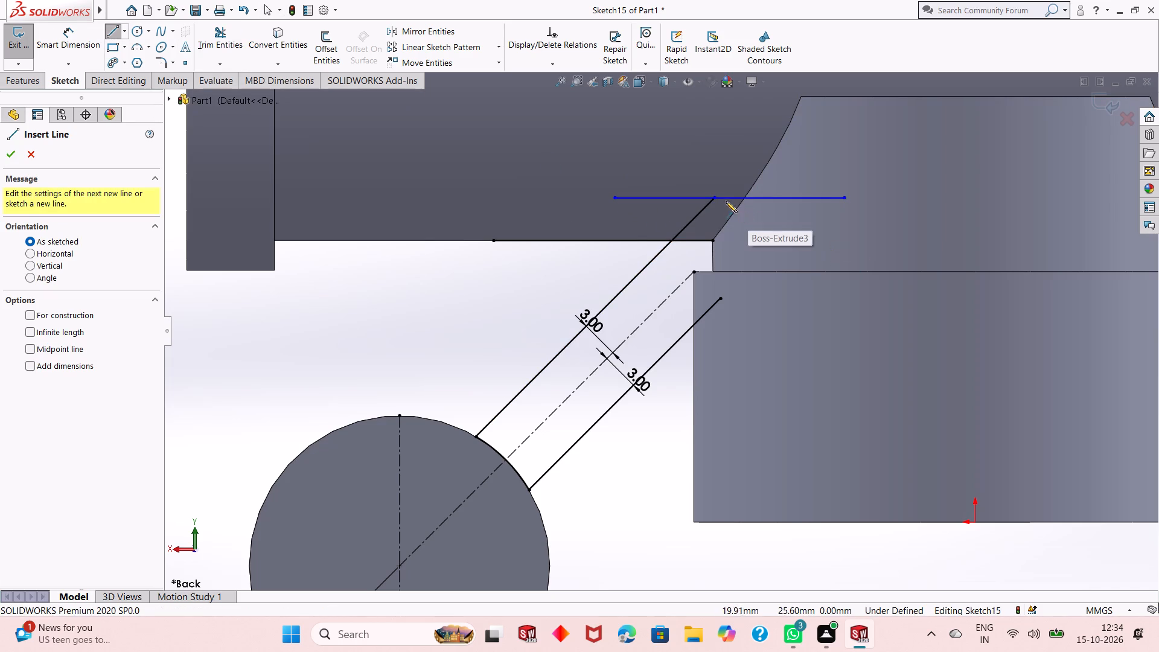
{"action": "left_click", "coordinate": [715, 200]}
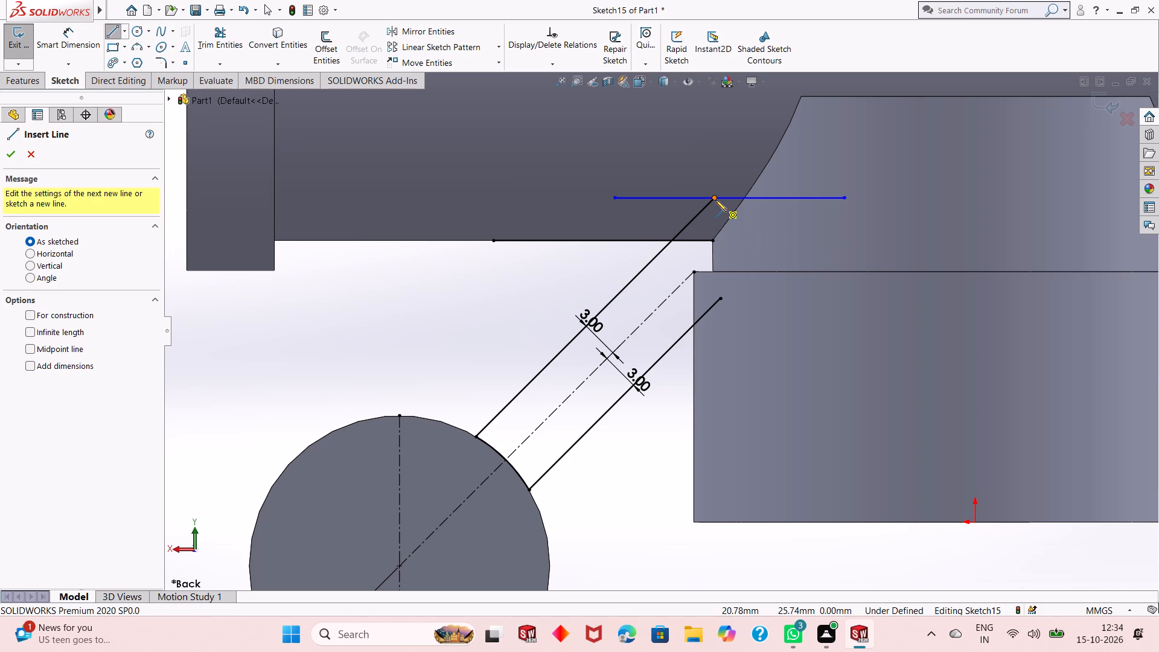
{"action": "left_click", "coordinate": [751, 271]}
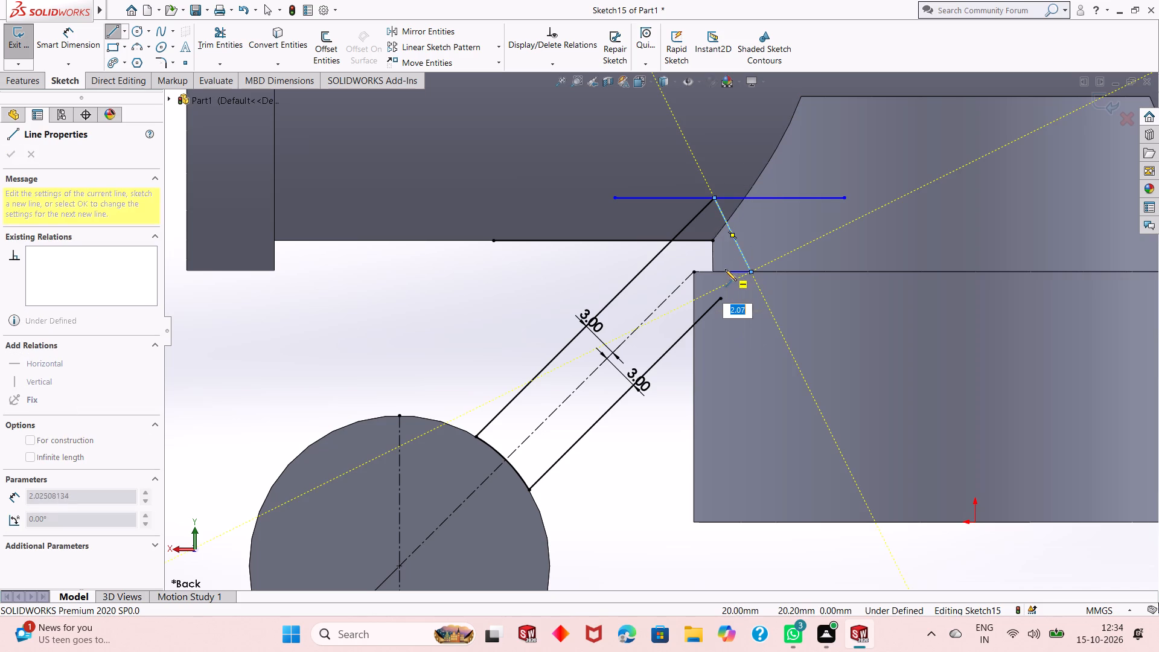
{"action": "left_click", "coordinate": [721, 270]}
{"action": "left_click", "coordinate": [720, 298]}
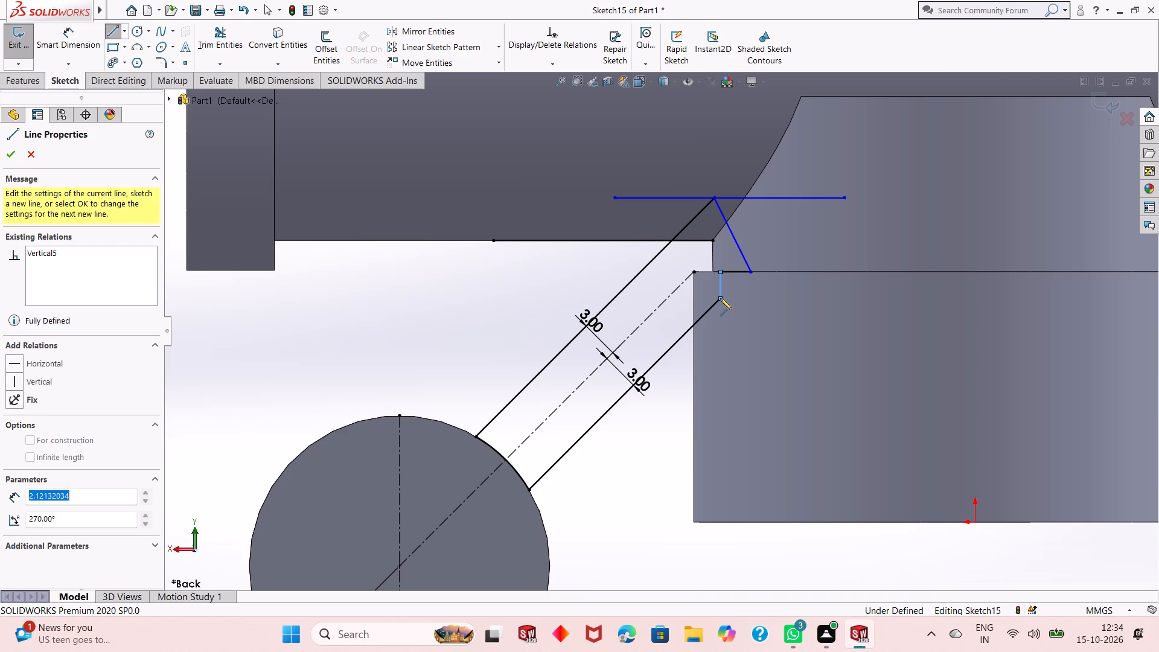
{"action": "key", "text": "Escape"}
{"action": "key", "text": "Escape"}
{"action": "key", "text": "Escape"}
Delete the horizontal helper line crossing the pipe.
{"action": "left_click", "coordinate": [726, 198]}
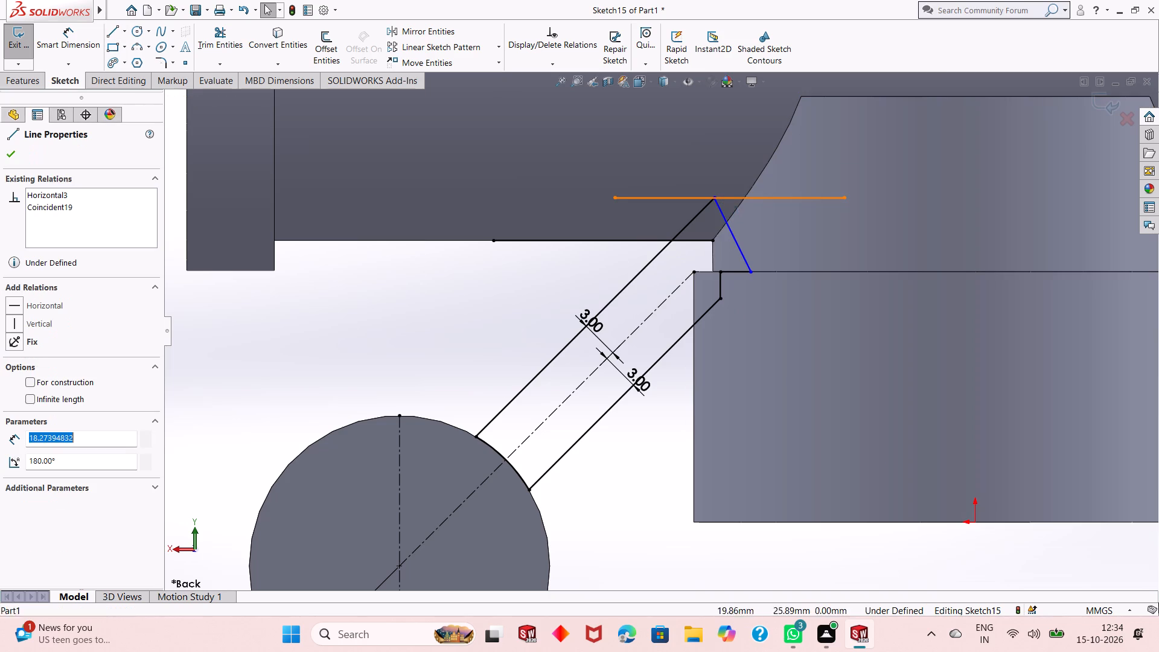
{"action": "right_click", "coordinate": [419, 280]}
{"action": "left_click", "coordinate": [479, 442]}
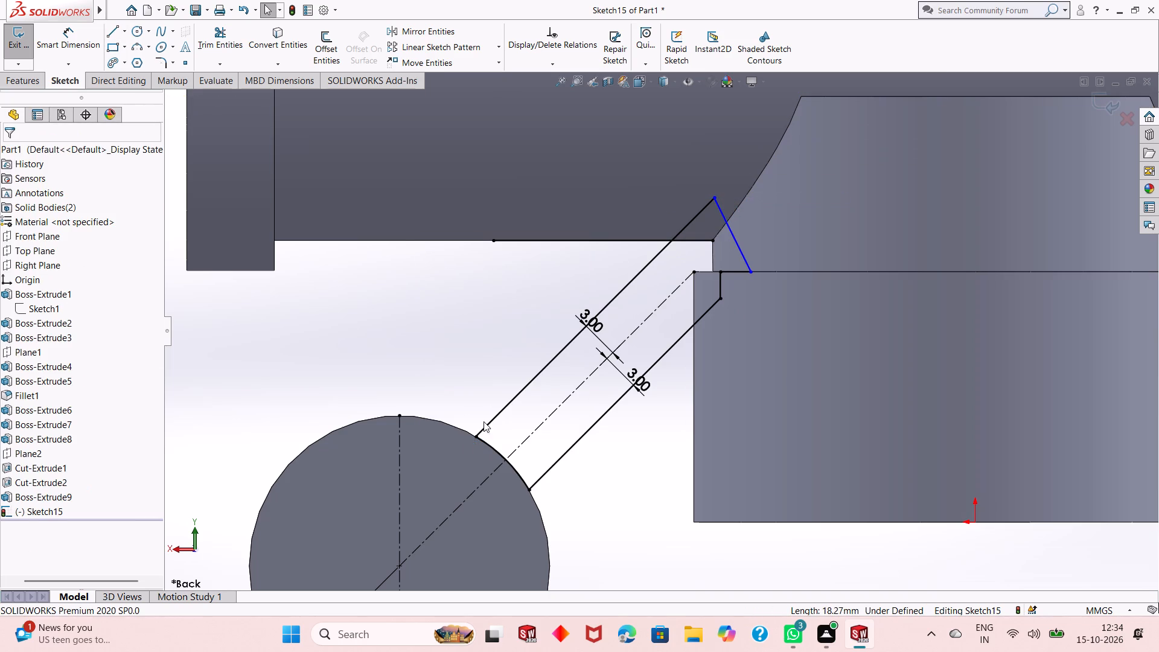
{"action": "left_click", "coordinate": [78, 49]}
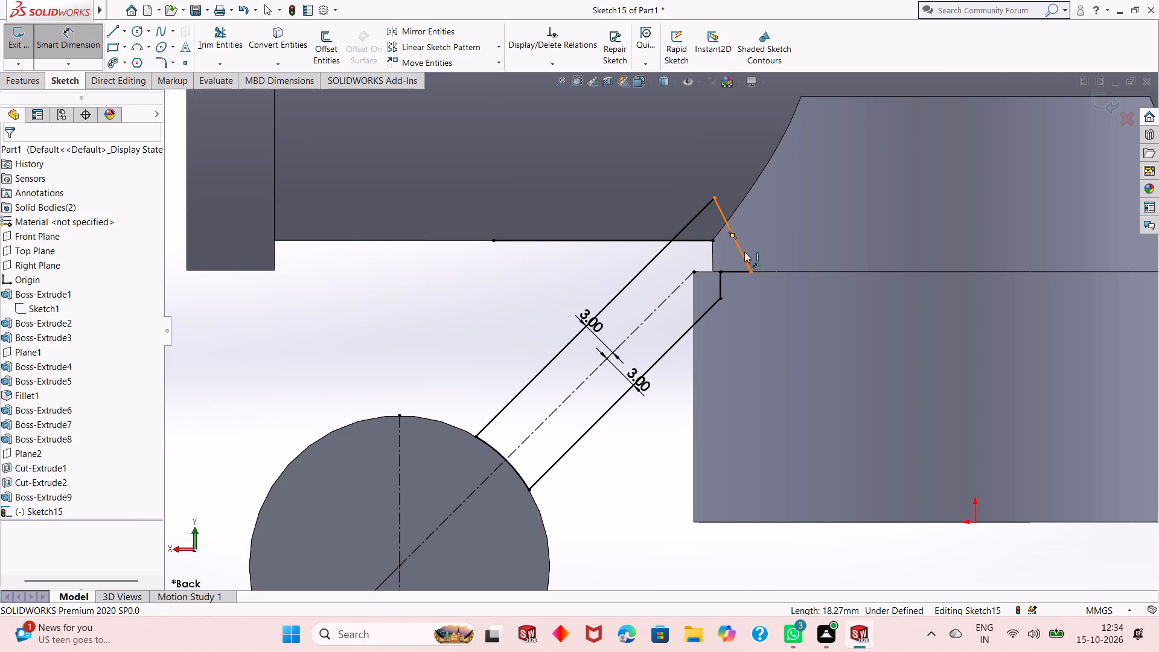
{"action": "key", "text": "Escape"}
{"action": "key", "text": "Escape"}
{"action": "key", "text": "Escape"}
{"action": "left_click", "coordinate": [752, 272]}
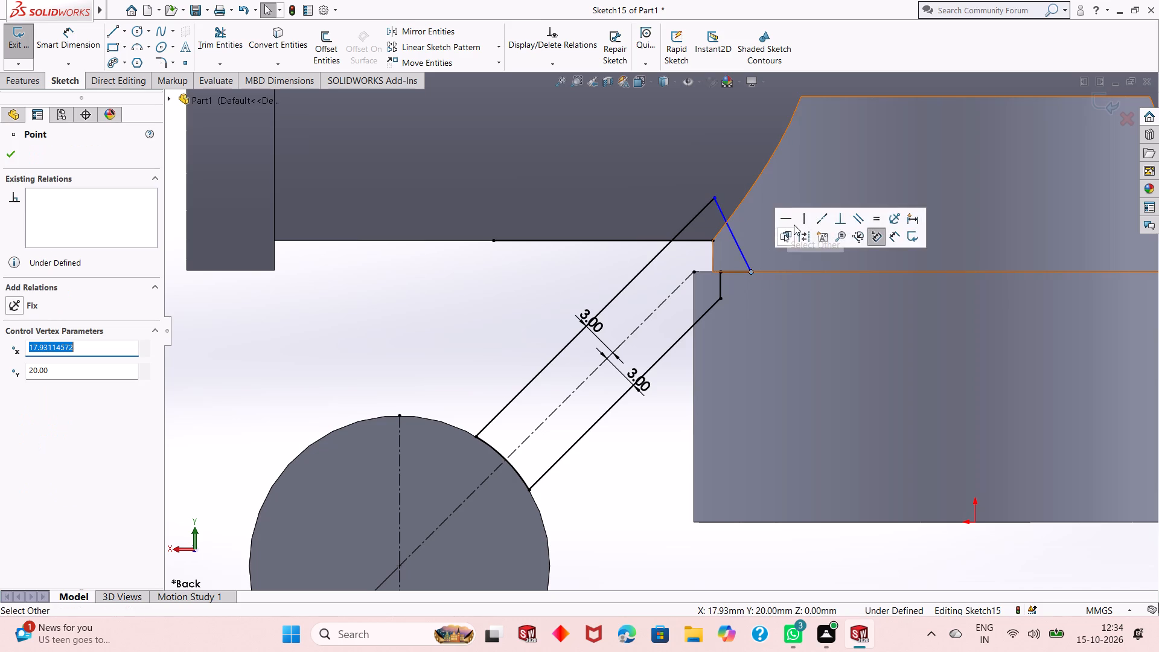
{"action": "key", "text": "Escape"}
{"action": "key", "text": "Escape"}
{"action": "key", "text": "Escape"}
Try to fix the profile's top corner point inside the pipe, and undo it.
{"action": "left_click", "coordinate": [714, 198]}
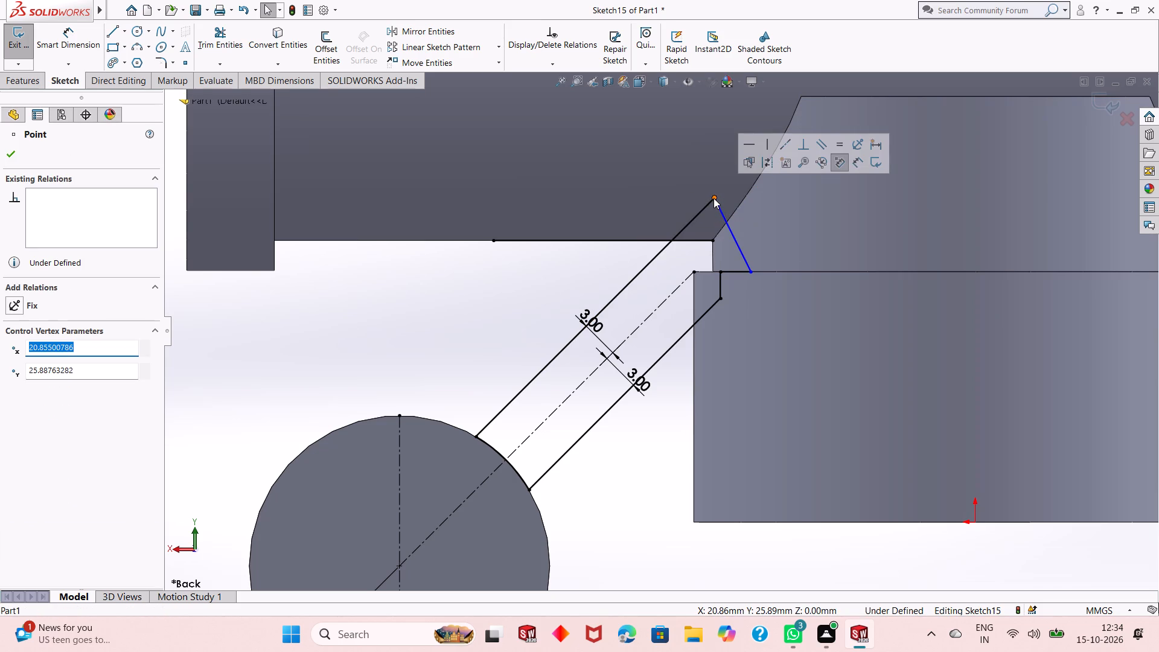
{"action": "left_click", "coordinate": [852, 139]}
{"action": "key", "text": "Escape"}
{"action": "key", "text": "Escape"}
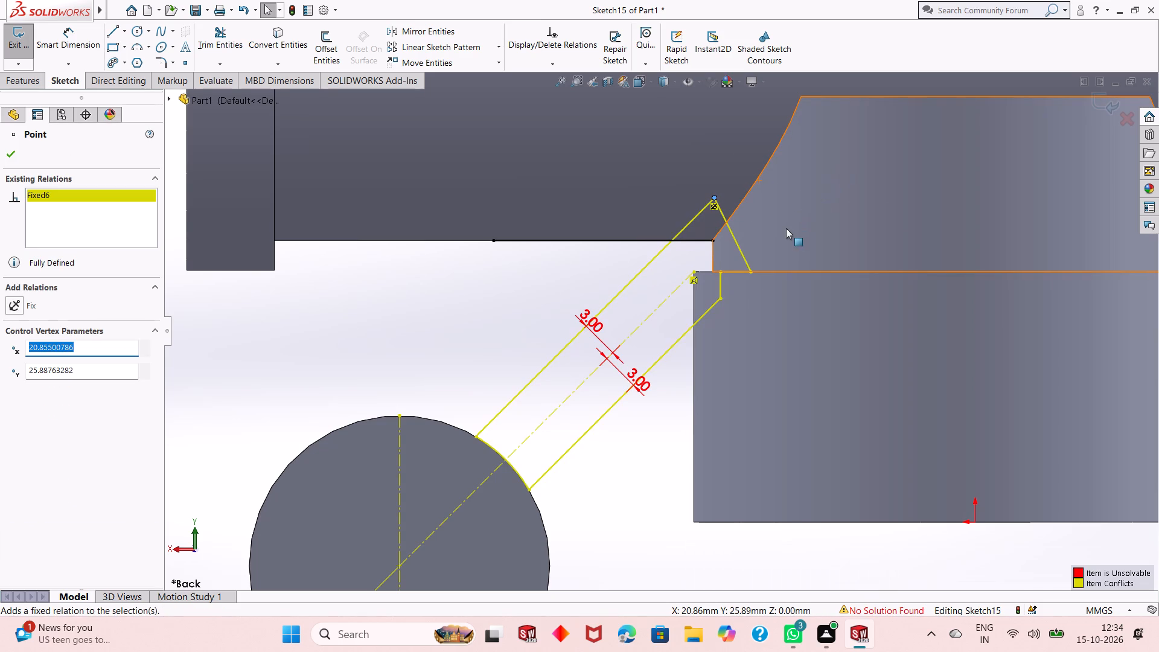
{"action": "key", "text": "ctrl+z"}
Add a fix relation to the sloping line's lower endpoint on the base's top edge.
{"action": "left_click", "coordinate": [751, 272]}
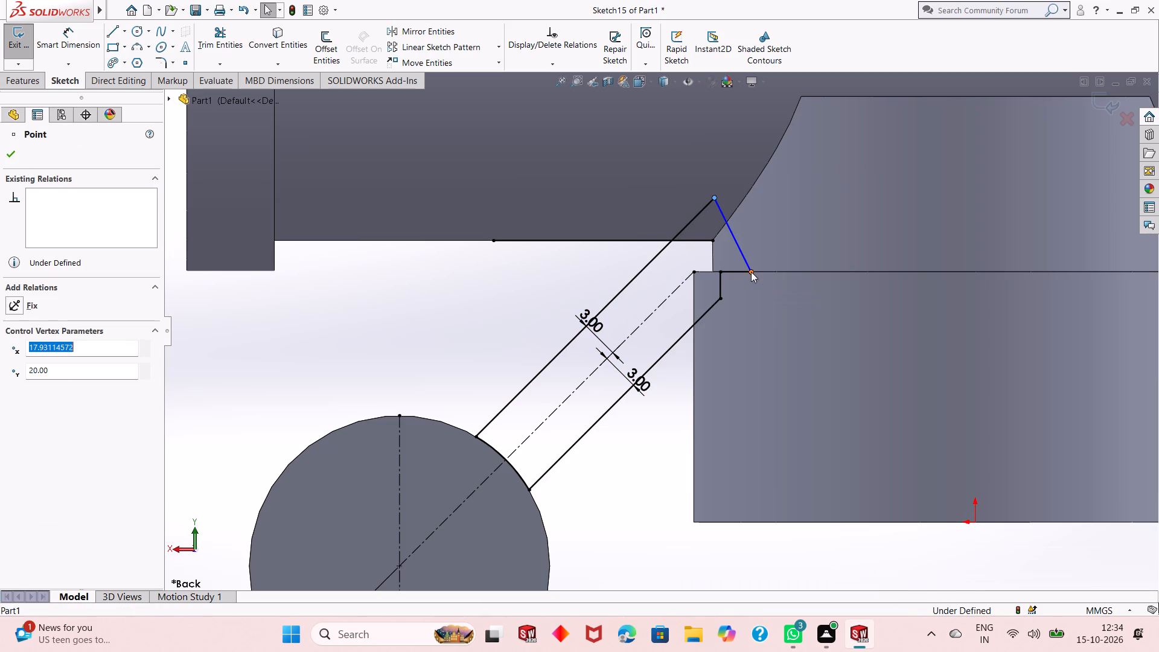
{"action": "left_click", "coordinate": [895, 214]}
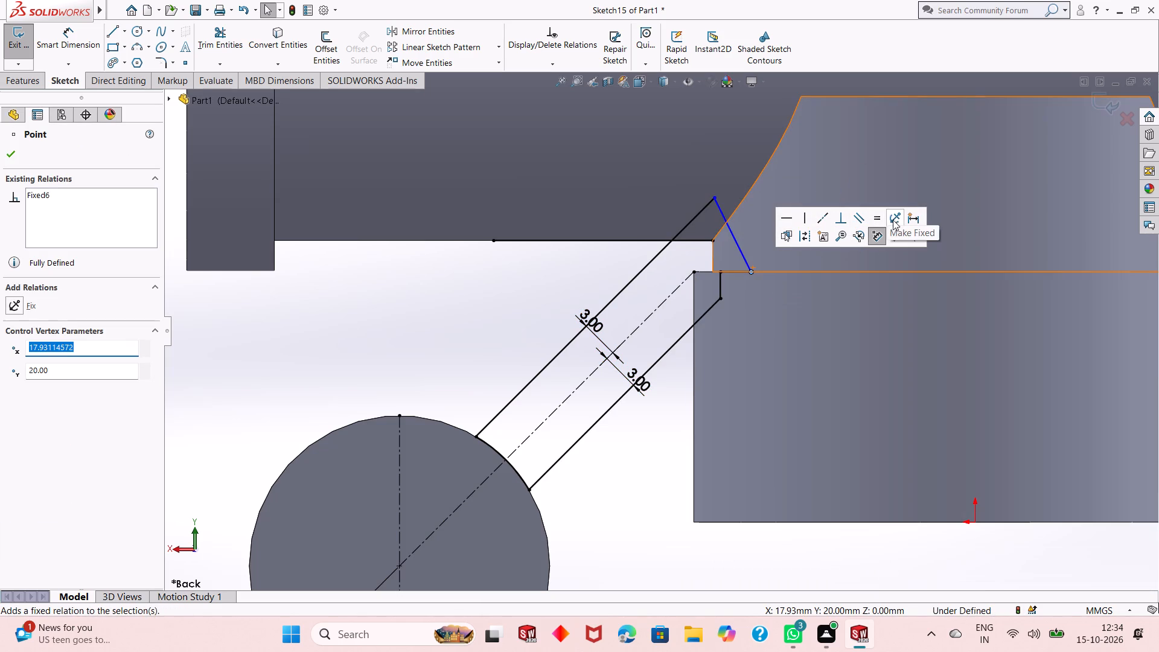
{"action": "key", "text": "Escape"}
{"action": "key", "text": "Escape"}
{"action": "key", "text": "Escape"}
{"action": "key", "text": "Escape"}
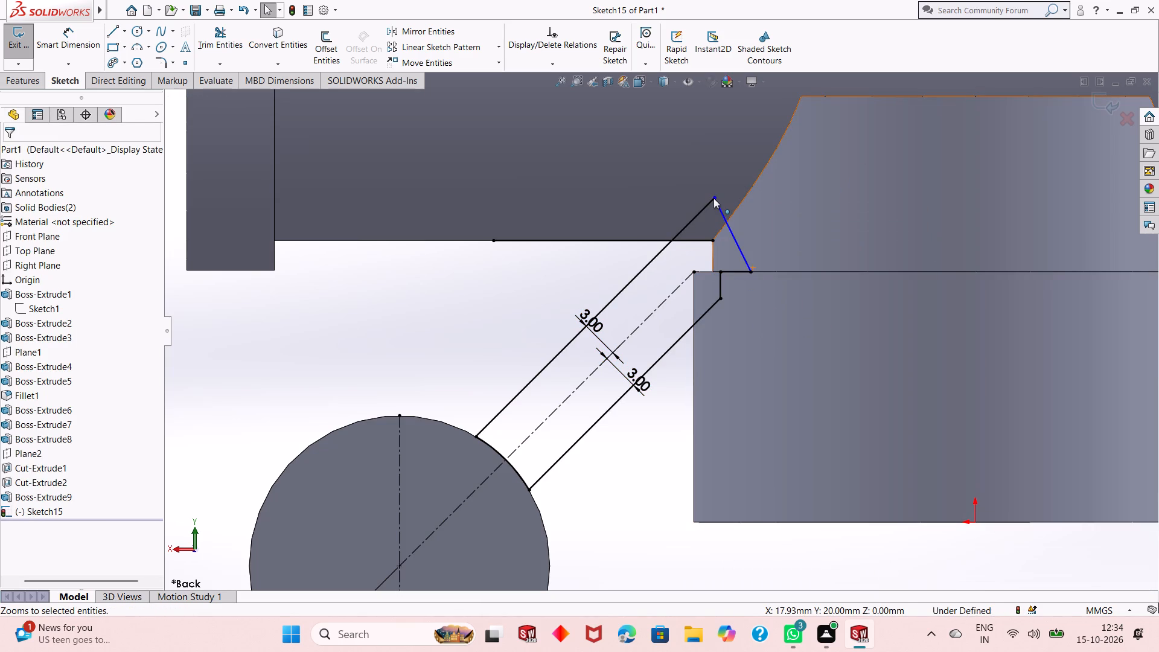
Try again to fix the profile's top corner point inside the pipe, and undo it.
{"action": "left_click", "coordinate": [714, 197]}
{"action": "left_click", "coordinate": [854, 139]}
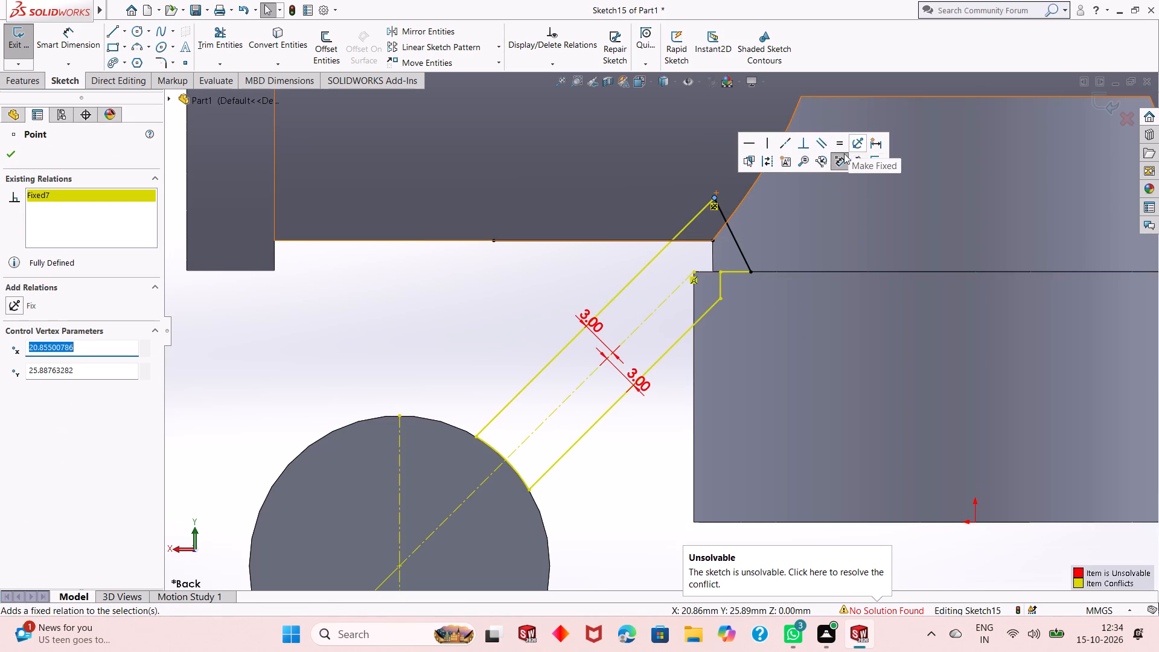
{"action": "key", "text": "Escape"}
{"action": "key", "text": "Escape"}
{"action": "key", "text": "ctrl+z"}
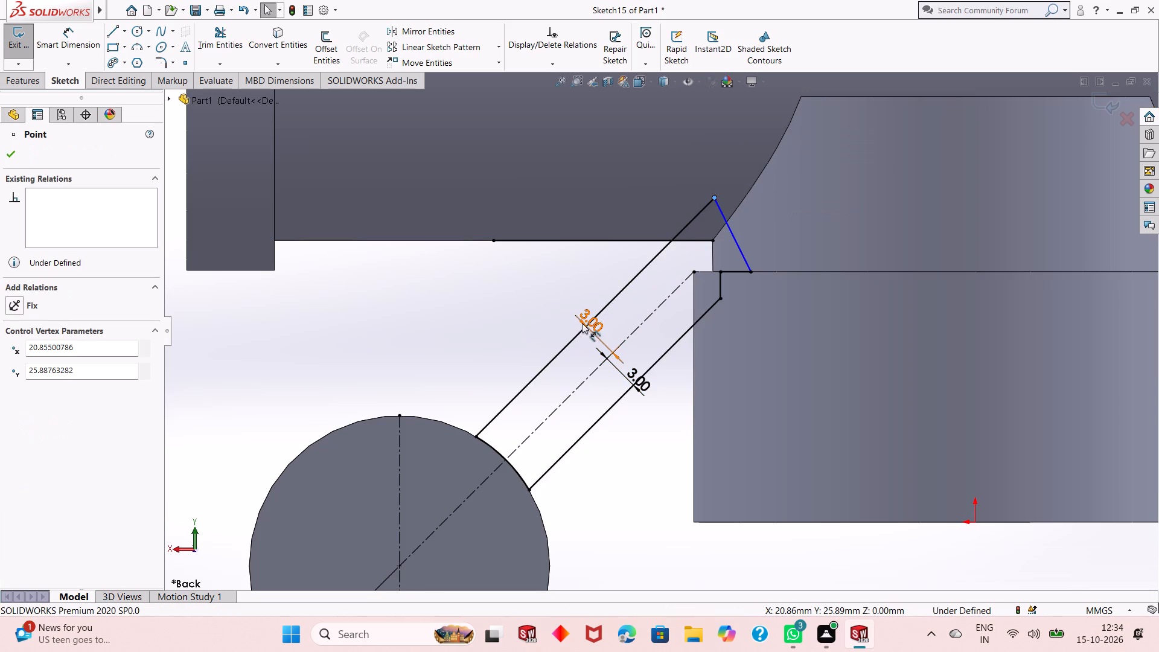
Delete the 3.00 mm offset dimension between the centerline and the upper offset line.
{"action": "right_click", "coordinate": [594, 328]}
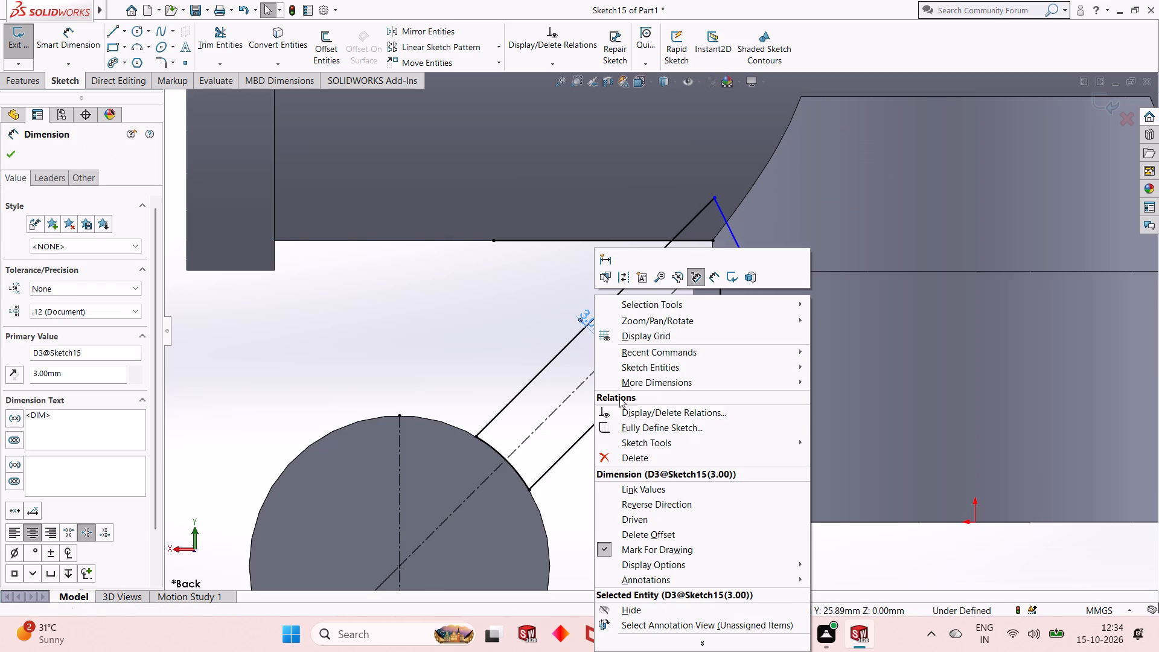
{"action": "left_click", "coordinate": [622, 453]}
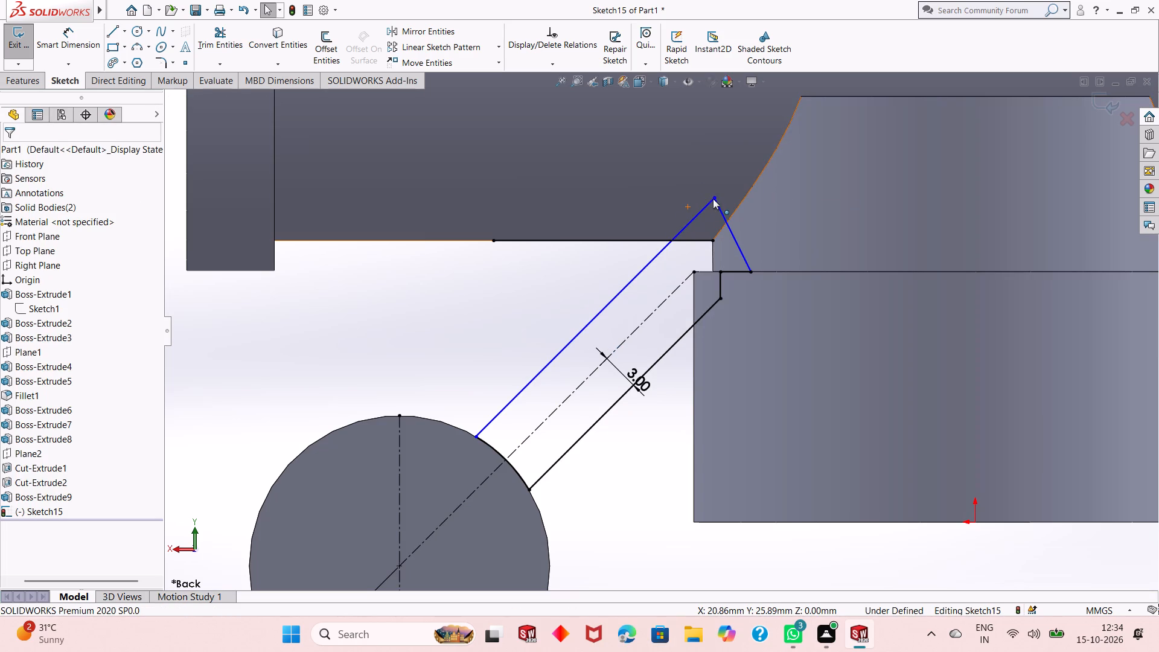
Add a fix relation to the profile's top corner point, where the upper offset line meets the sloping line.
{"action": "left_click", "coordinate": [714, 199]}
{"action": "left_click", "coordinate": [858, 144]}
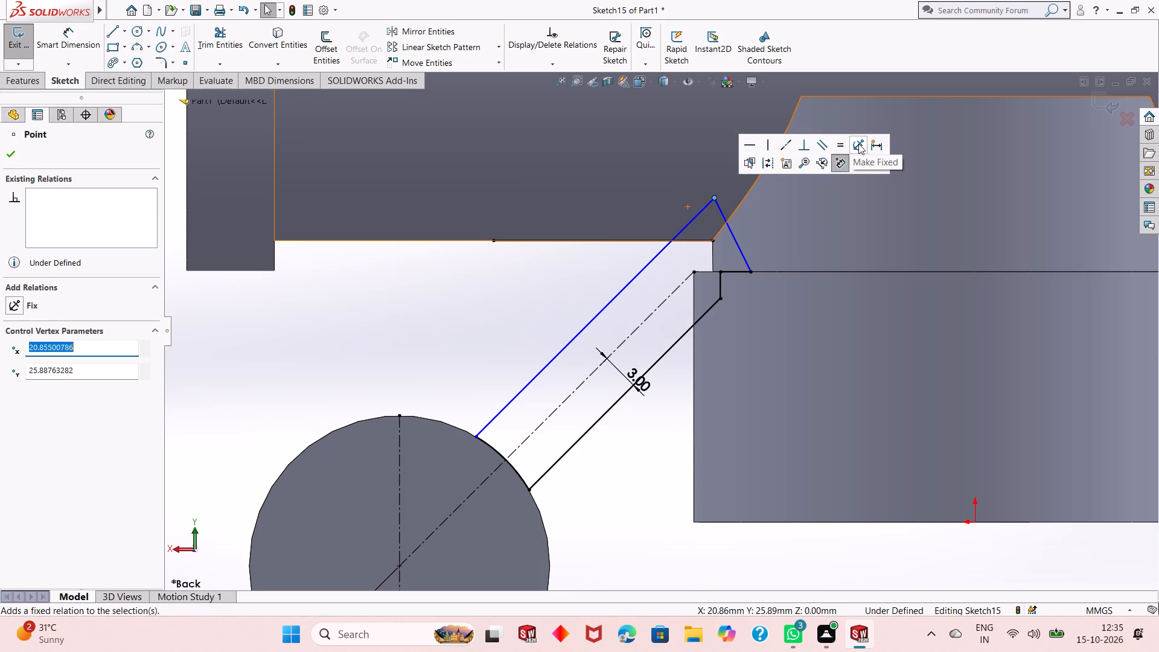
{"action": "key", "text": "Escape"}
{"action": "key", "text": "Escape"}
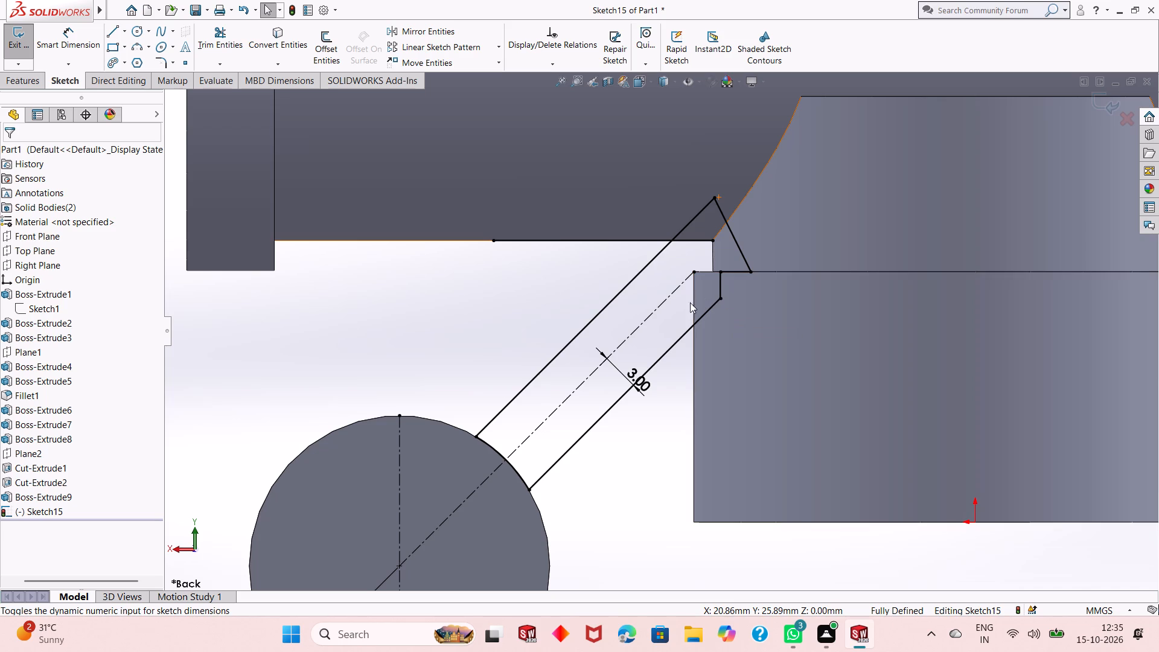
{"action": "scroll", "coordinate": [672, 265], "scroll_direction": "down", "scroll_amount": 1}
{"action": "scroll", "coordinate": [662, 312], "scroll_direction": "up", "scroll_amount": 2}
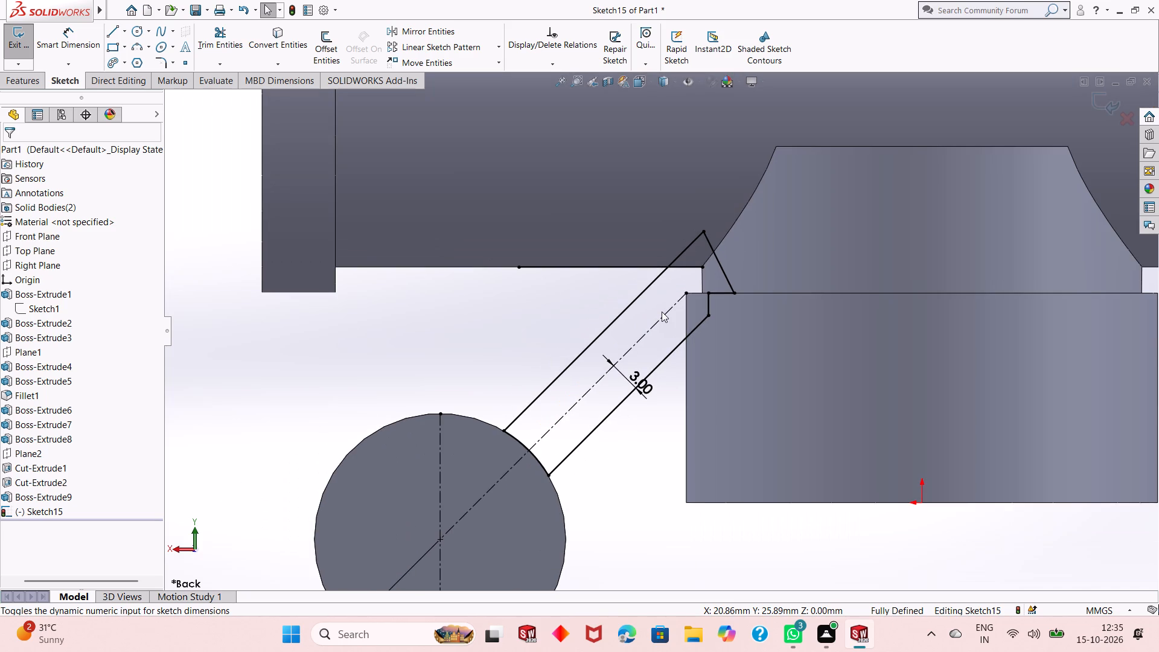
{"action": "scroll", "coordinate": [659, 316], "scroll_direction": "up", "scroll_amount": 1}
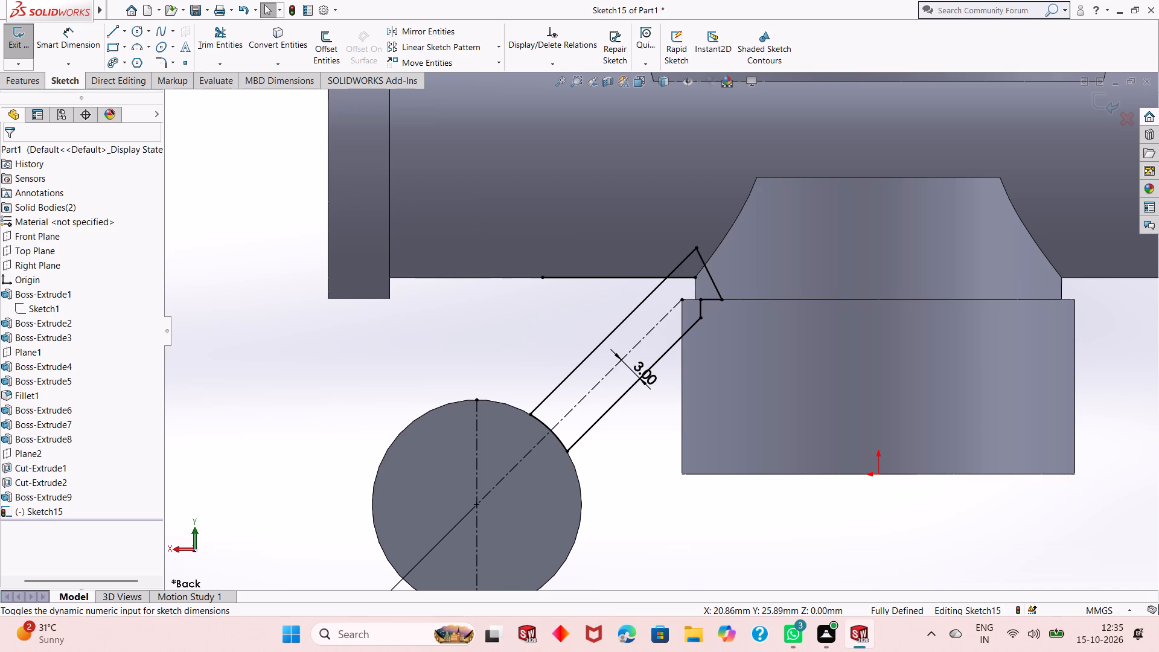
Extrude the closed 45° rib profile region to a 78 mm mid-plane depth, merged with the existing body.
{"action": "left_click", "coordinate": [27, 80]}
{"action": "left_click", "coordinate": [16, 57]}
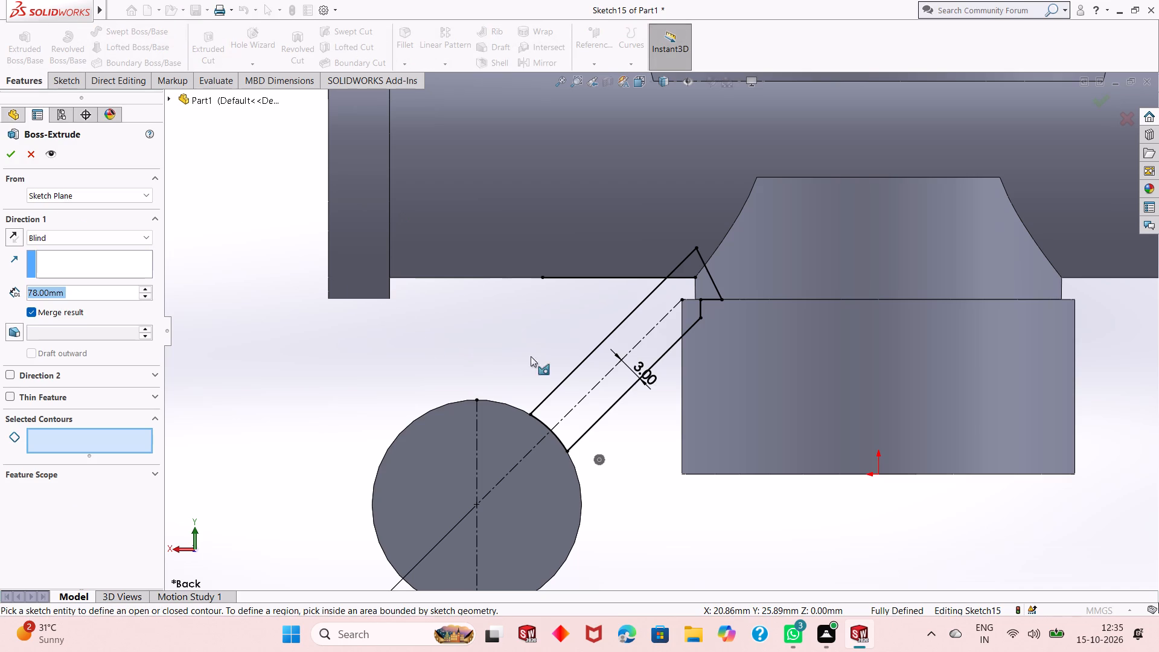
{"action": "middle_click_drag", "start_coordinate": [591, 348], "coordinate": [604, 350]}
{"action": "left_click", "coordinate": [604, 357]}
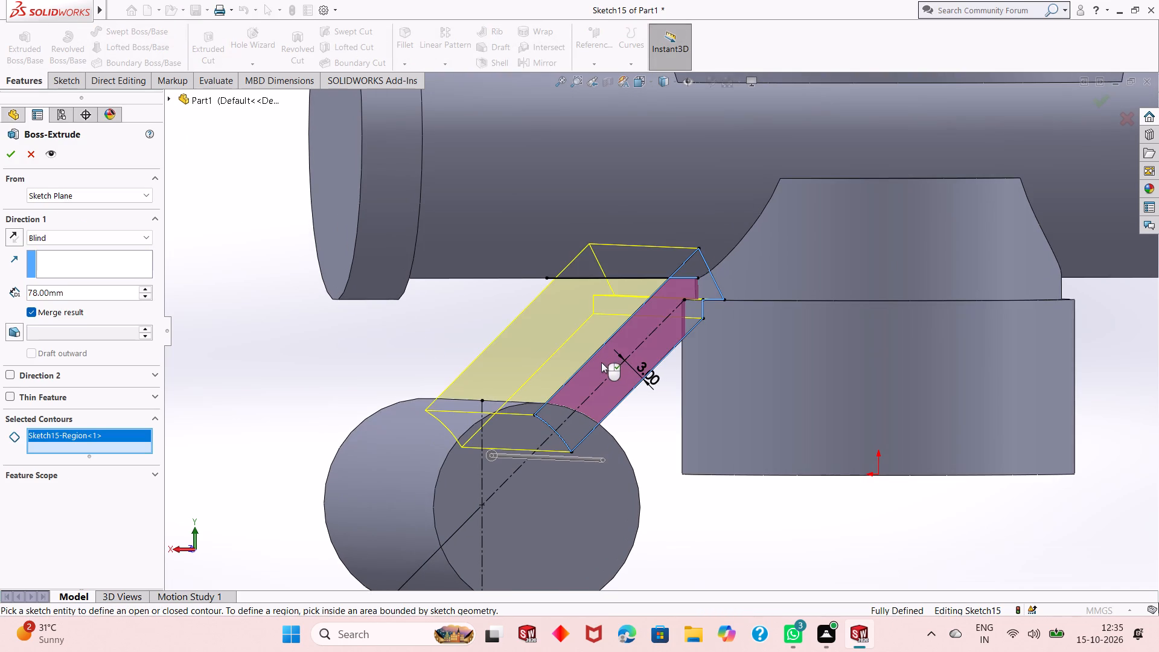
{"action": "left_click", "coordinate": [709, 284]}
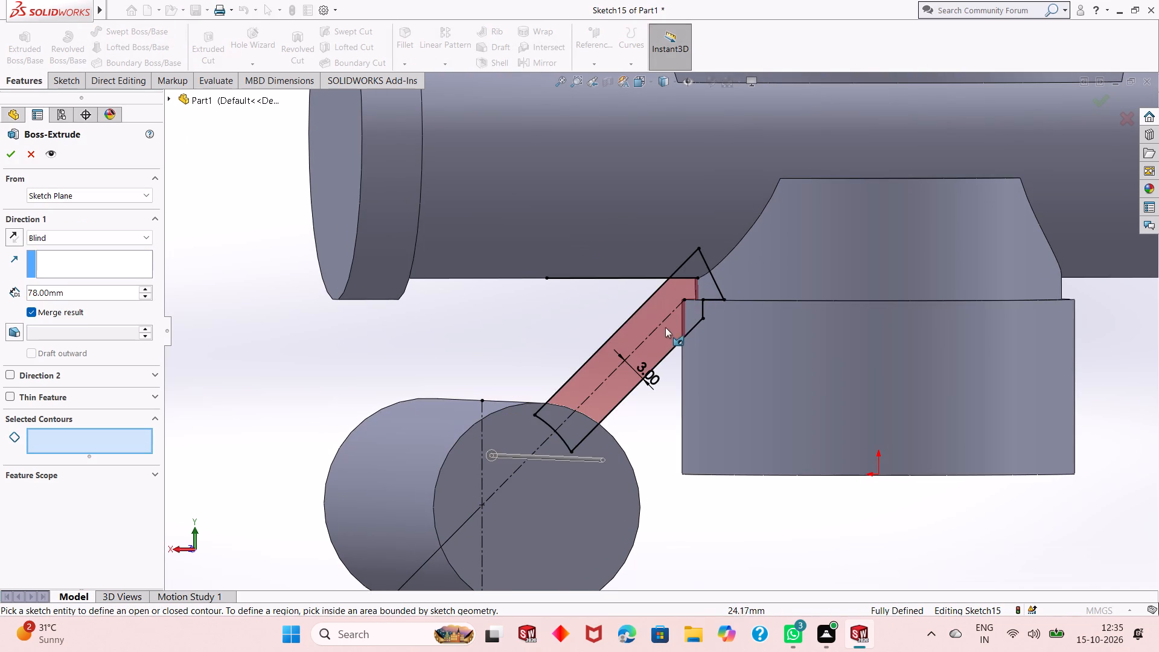
{"action": "middle_click_drag", "start_coordinate": [663, 329], "coordinate": [627, 350]}
{"action": "middle_click_drag", "start_coordinate": [628, 351], "coordinate": [645, 352]}
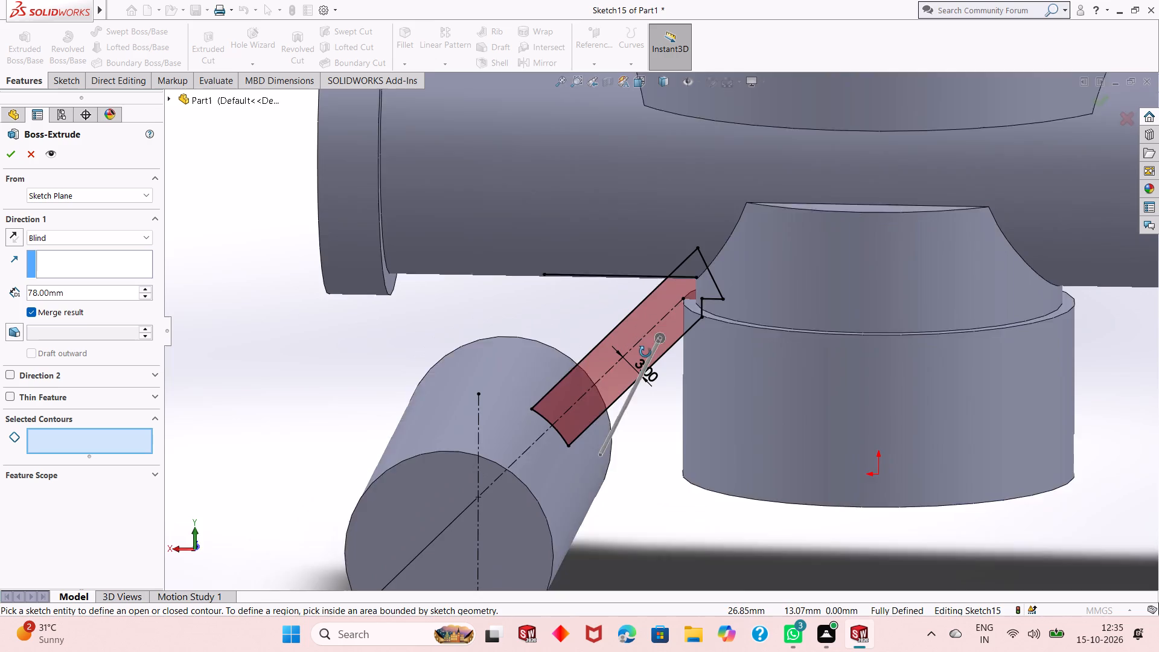
{"action": "middle_click_drag", "start_coordinate": [645, 352], "coordinate": [817, 282]}
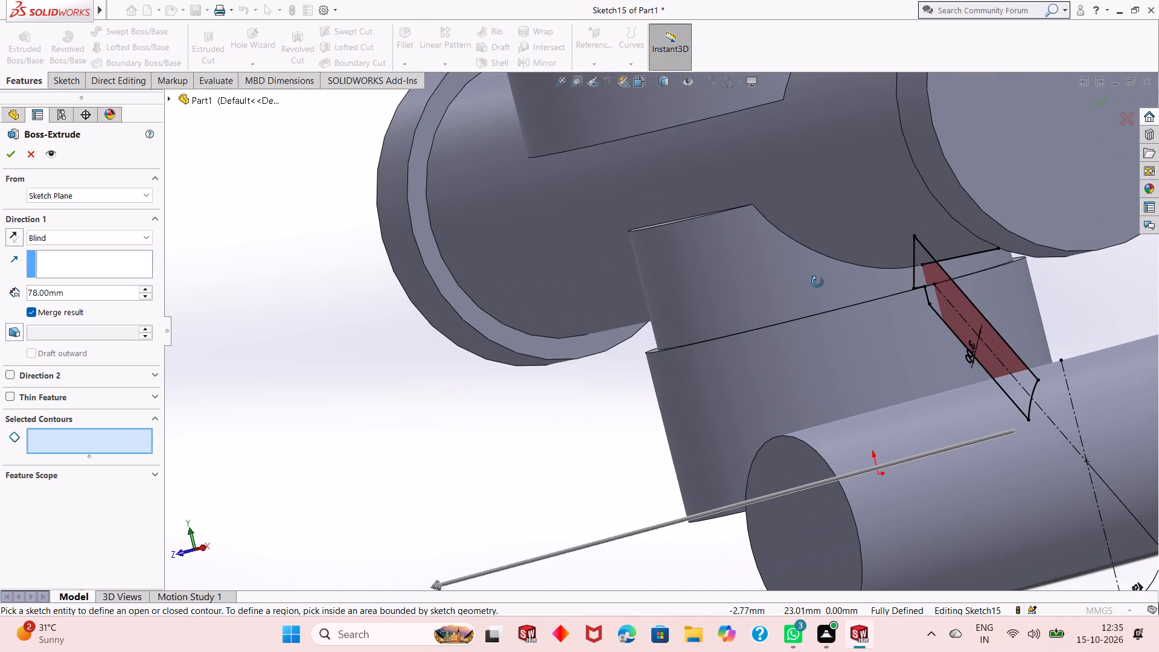
{"action": "middle_click_drag", "start_coordinate": [817, 282], "coordinate": [878, 258]}
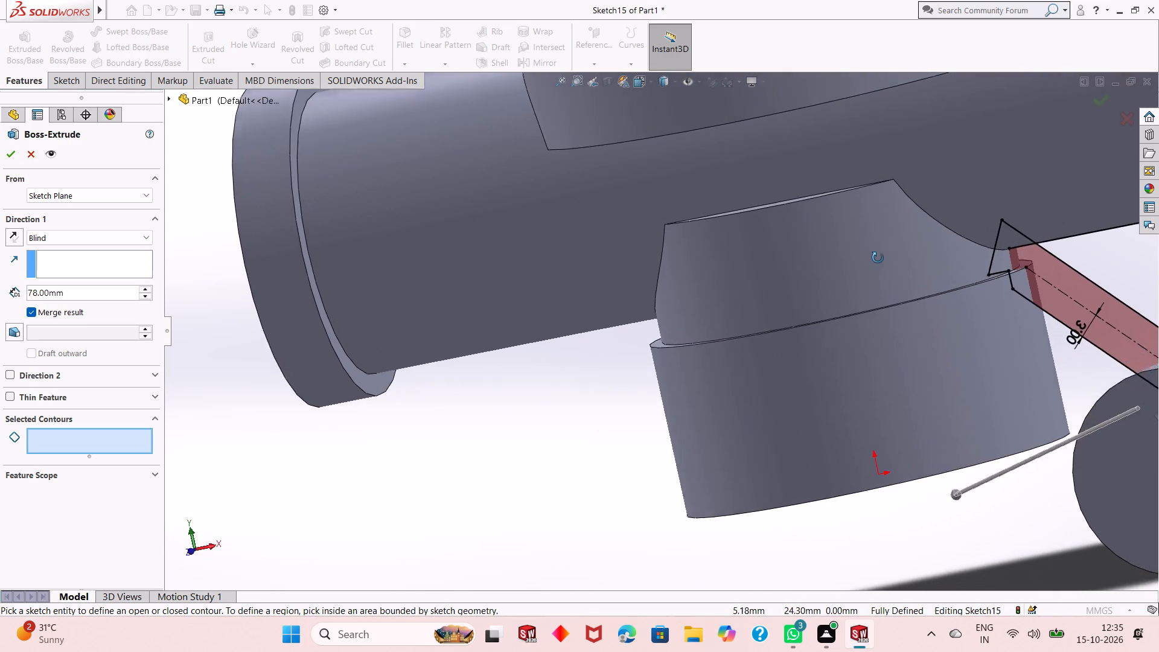
{"action": "middle_click_drag", "start_coordinate": [878, 258], "coordinate": [657, 328]}
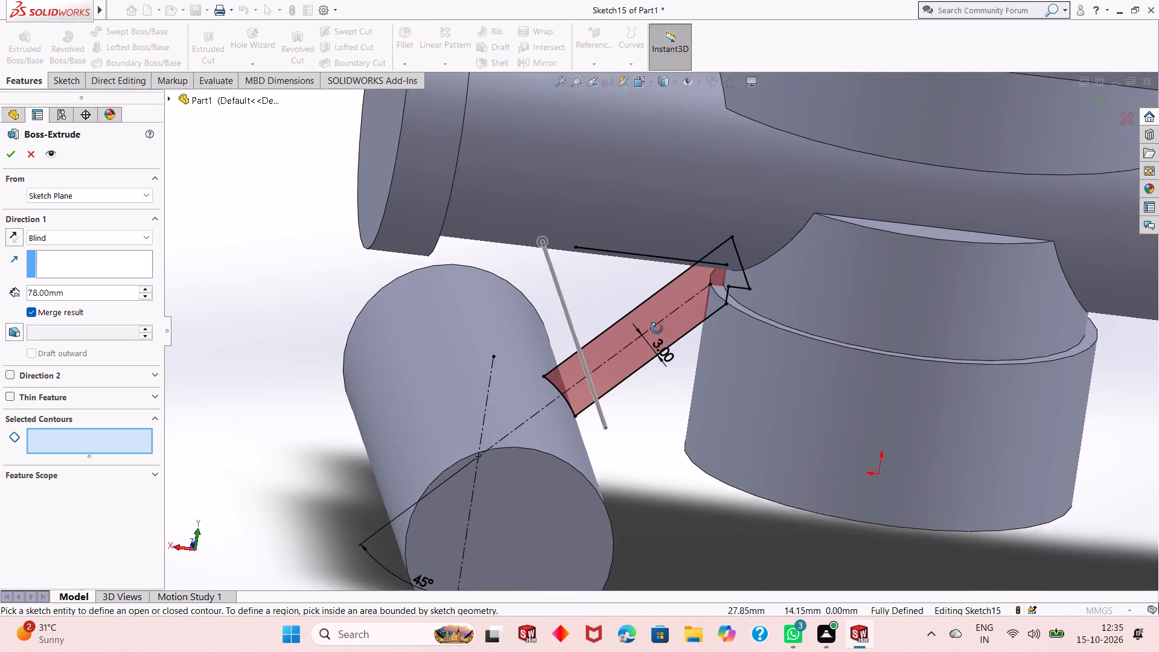
{"action": "middle_click_drag", "start_coordinate": [657, 328], "coordinate": [660, 332]}
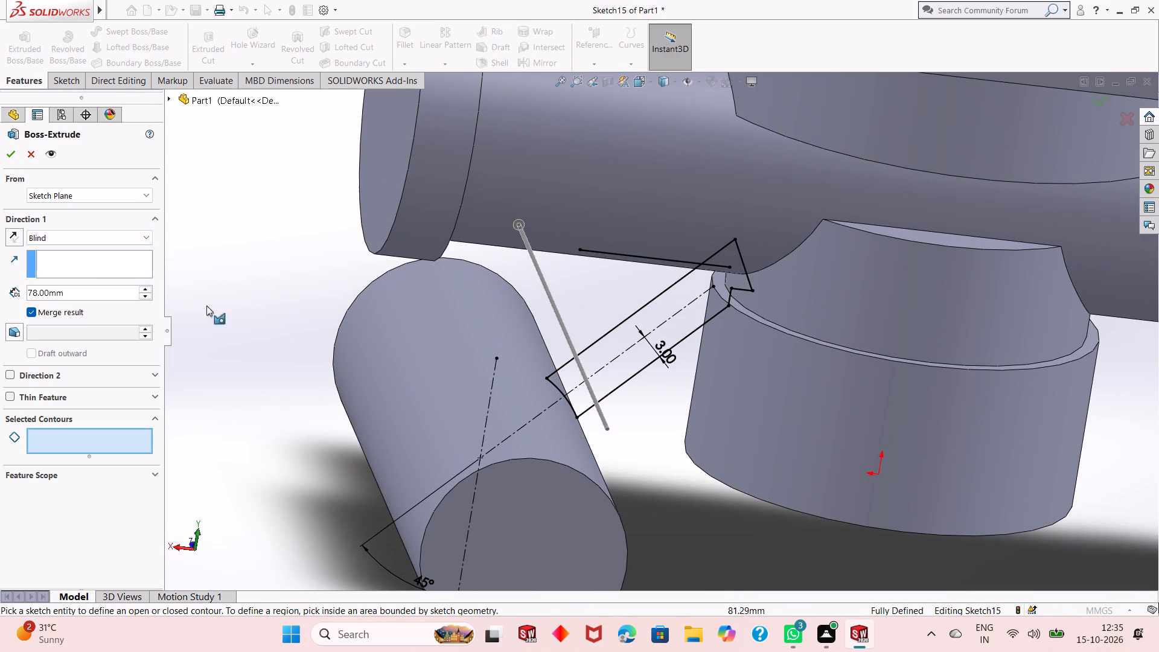
{"action": "scroll", "coordinate": [387, 329], "scroll_direction": "up", "scroll_amount": 4}
{"action": "middle_click_drag", "start_coordinate": [394, 306], "coordinate": [422, 281]}
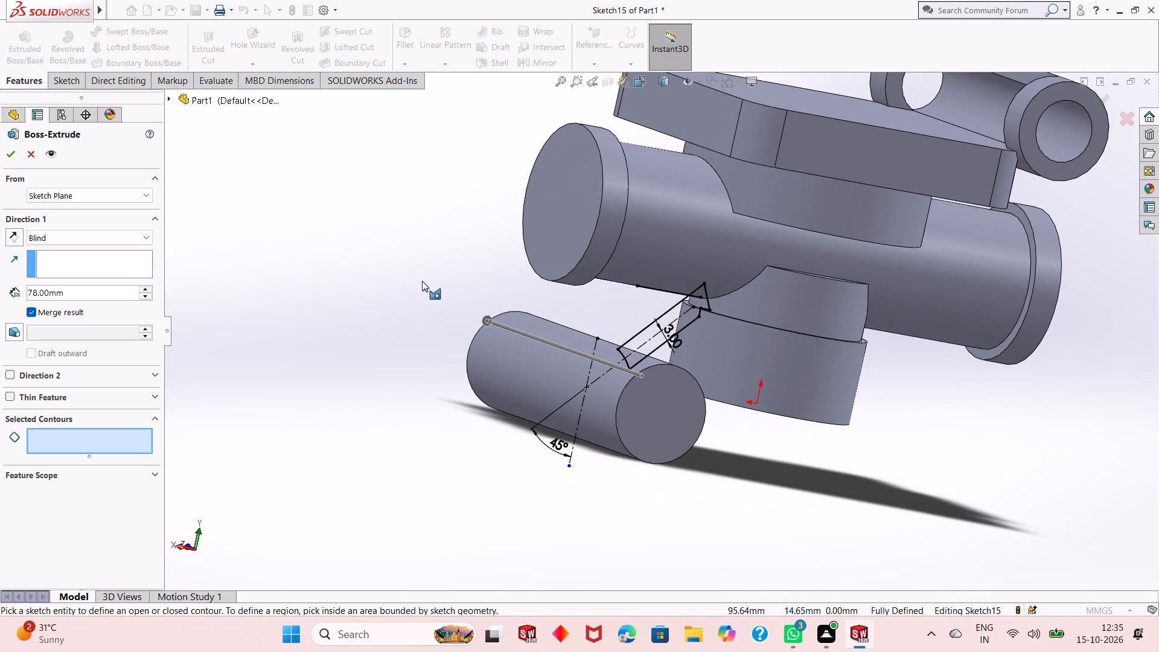
{"action": "left_click", "coordinate": [653, 342]}
{"action": "middle_click_drag", "start_coordinate": [696, 360], "coordinate": [649, 357]}
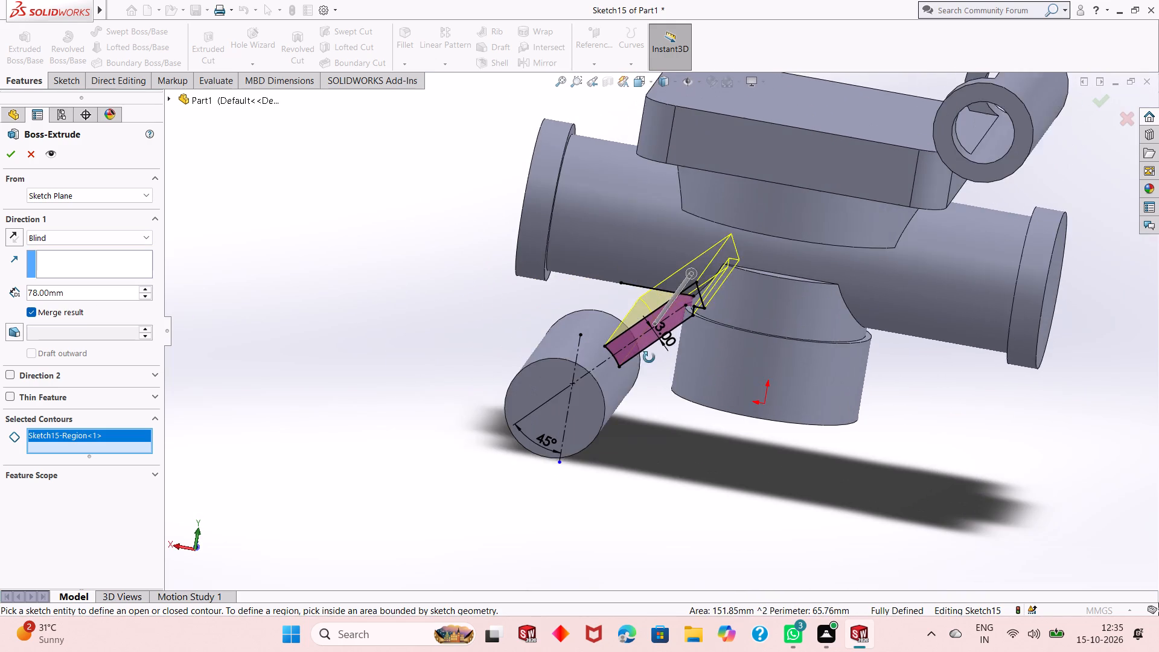
{"action": "middle_click_drag", "start_coordinate": [649, 357], "coordinate": [666, 349]}
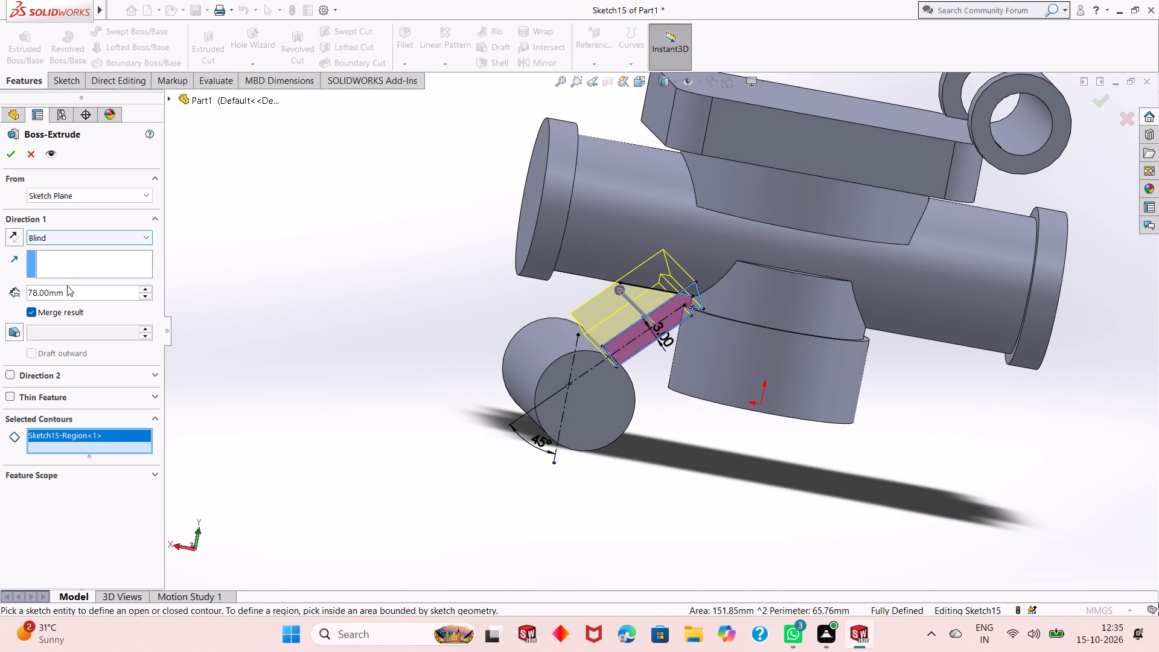
{"action": "left_click", "coordinate": [10, 235]}
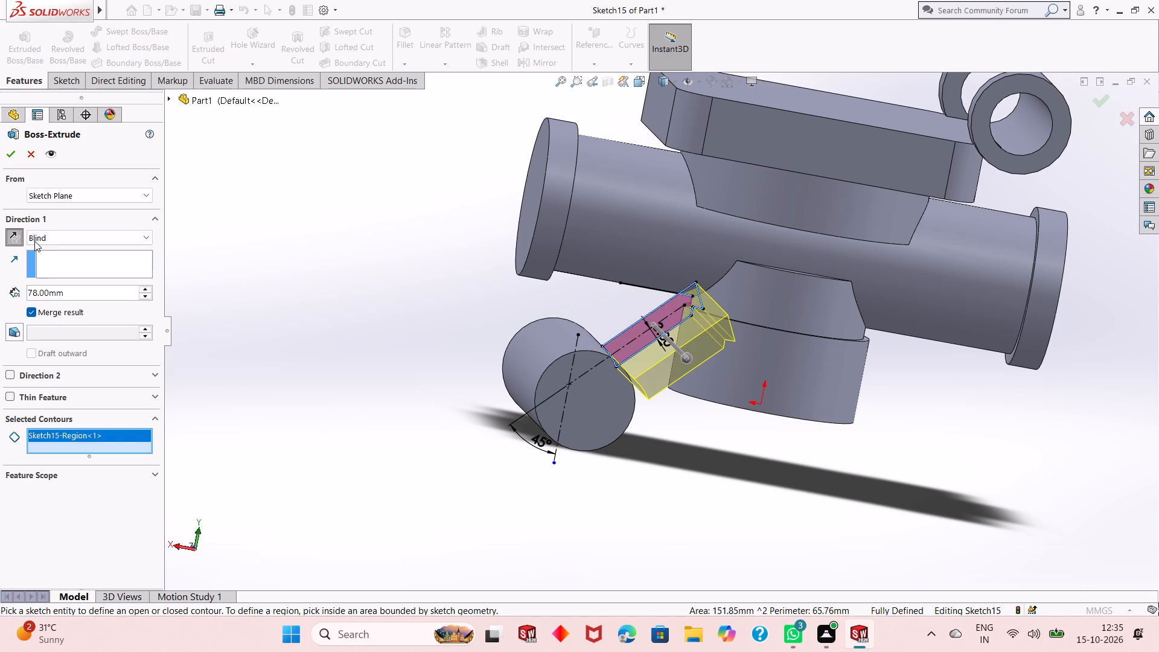
{"action": "left_click", "coordinate": [24, 241]}
{"action": "left_click", "coordinate": [66, 246]}
{"action": "left_click", "coordinate": [76, 238]}
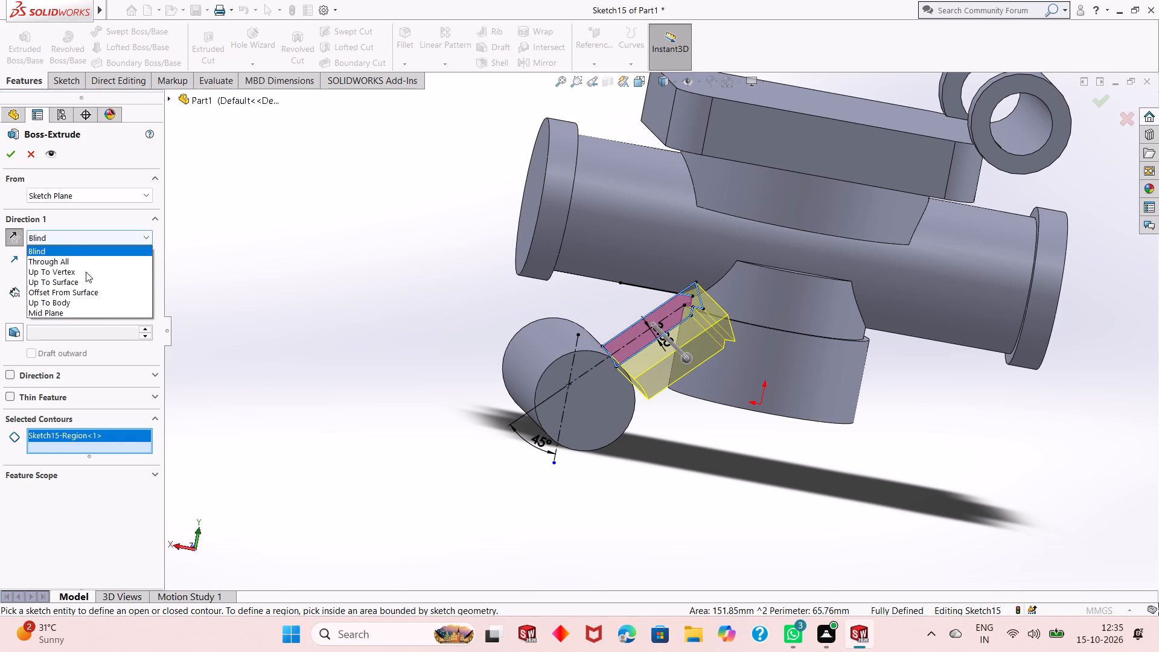
{"action": "left_click", "coordinate": [101, 309]}
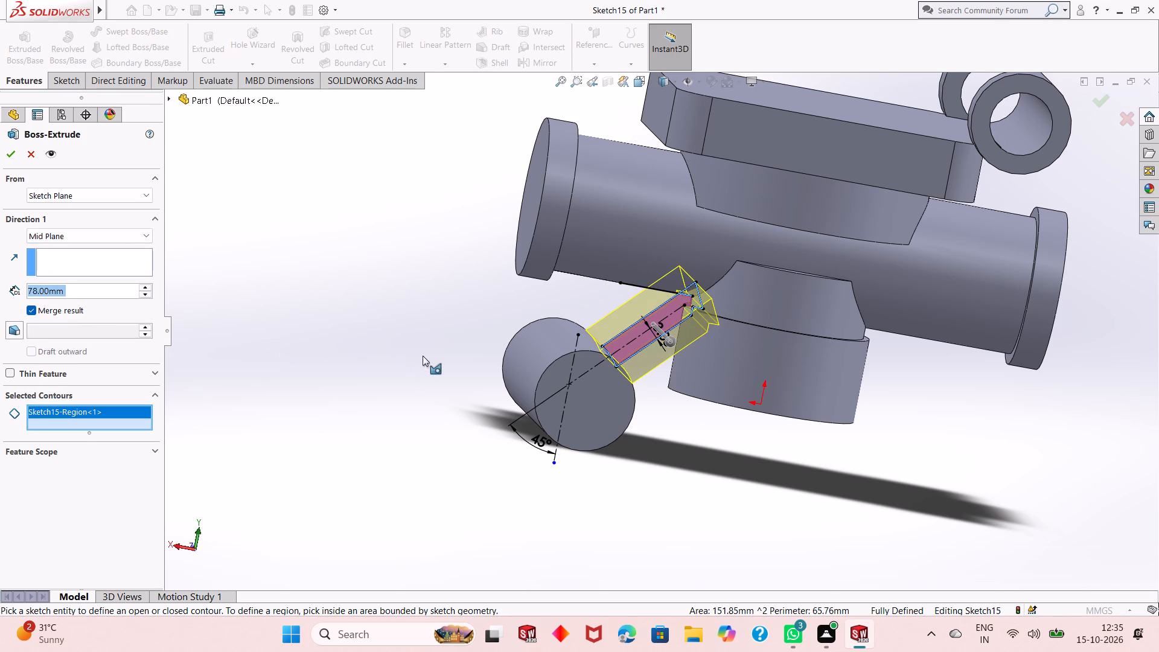
{"action": "middle_click_drag", "start_coordinate": [426, 355], "coordinate": [502, 389]}
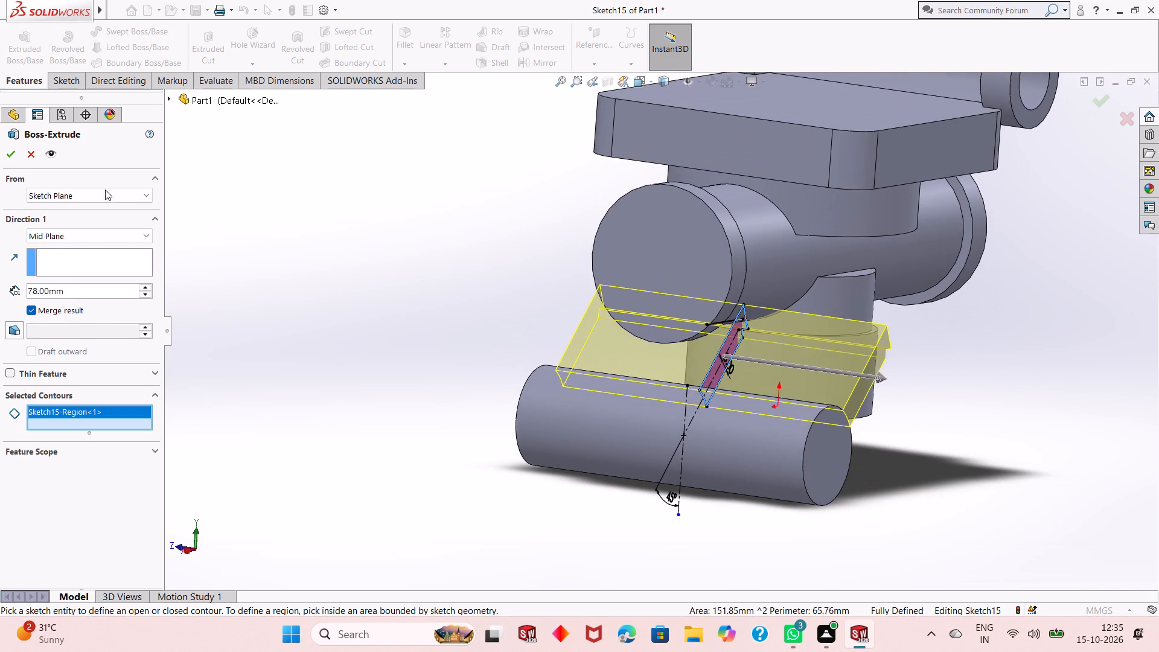
{"action": "left_click", "coordinate": [6, 158]}
{"action": "left_click", "coordinate": [348, 331]}
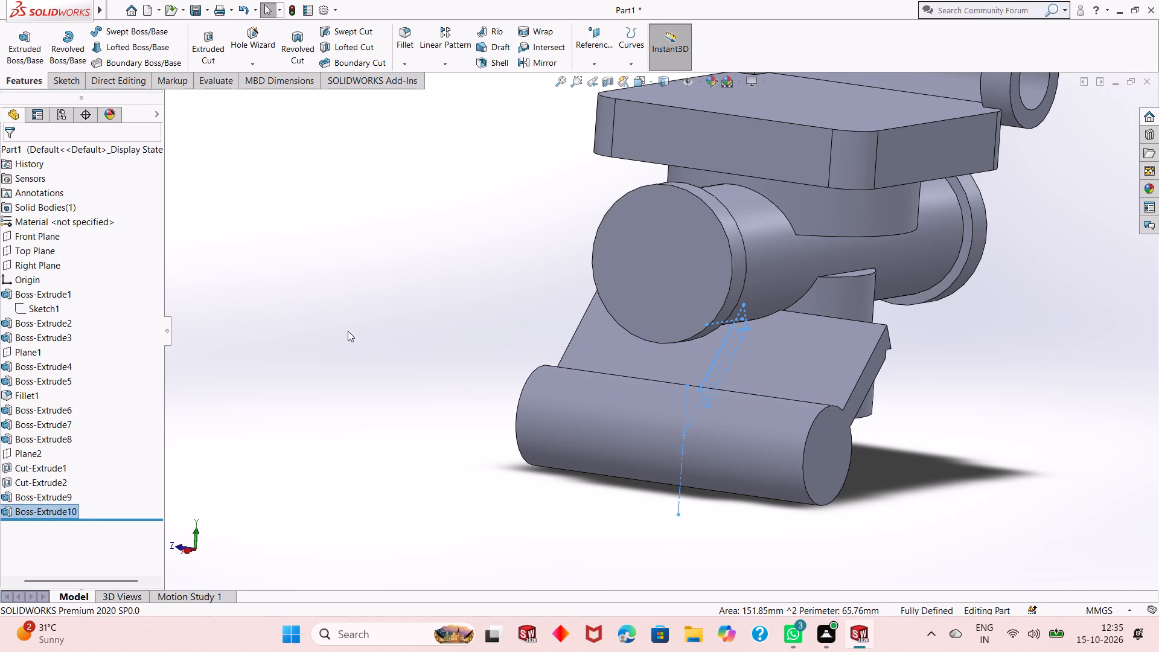
Edit the rib extrusion and set its mid-plane depth to 66 mm.
{"action": "middle_click_drag", "start_coordinate": [360, 332], "coordinate": [307, 347]}
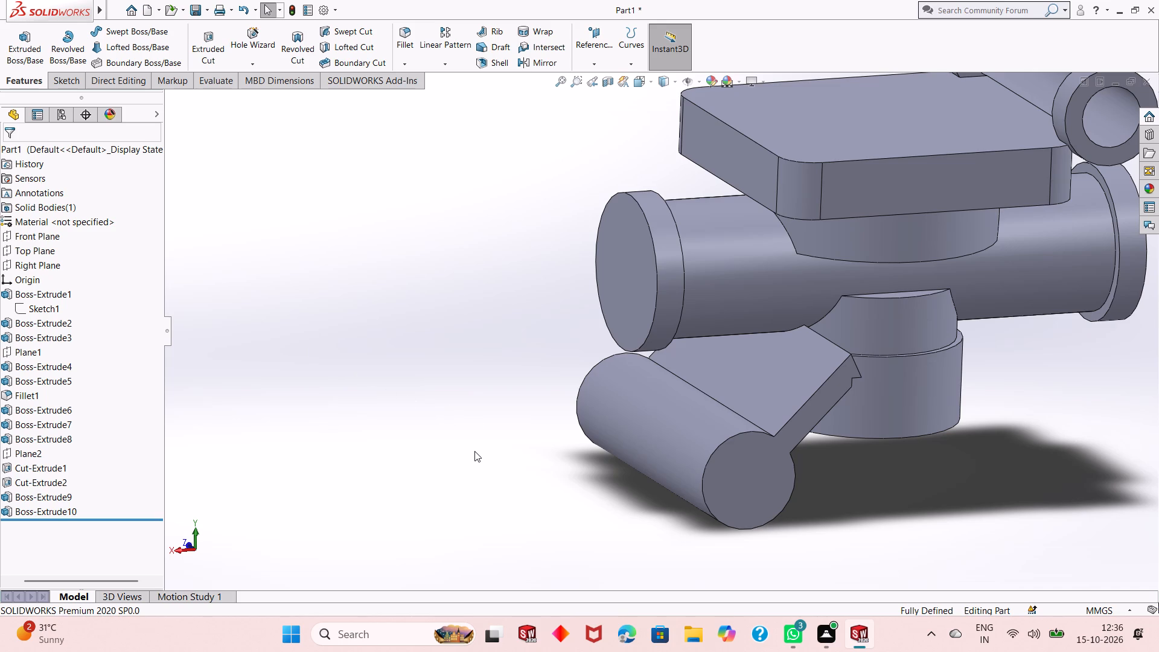
{"action": "middle_click_drag", "start_coordinate": [668, 411], "coordinate": [679, 553]}
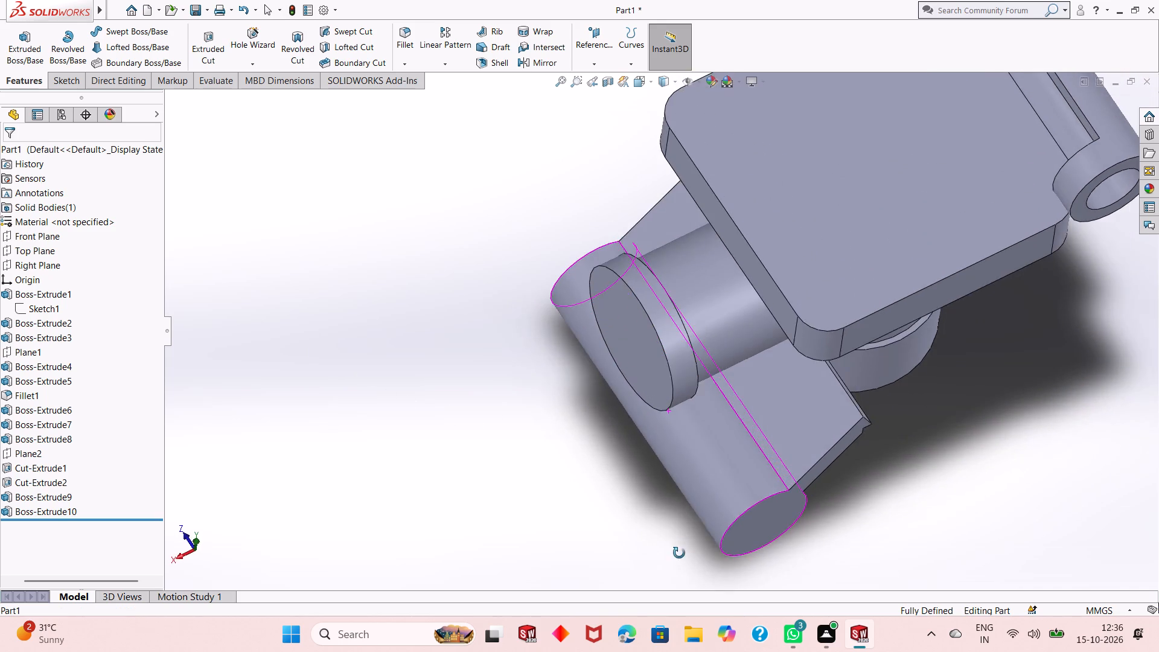
{"action": "middle_click_drag", "start_coordinate": [679, 553], "coordinate": [664, 456]}
{"action": "left_click", "coordinate": [65, 508]}
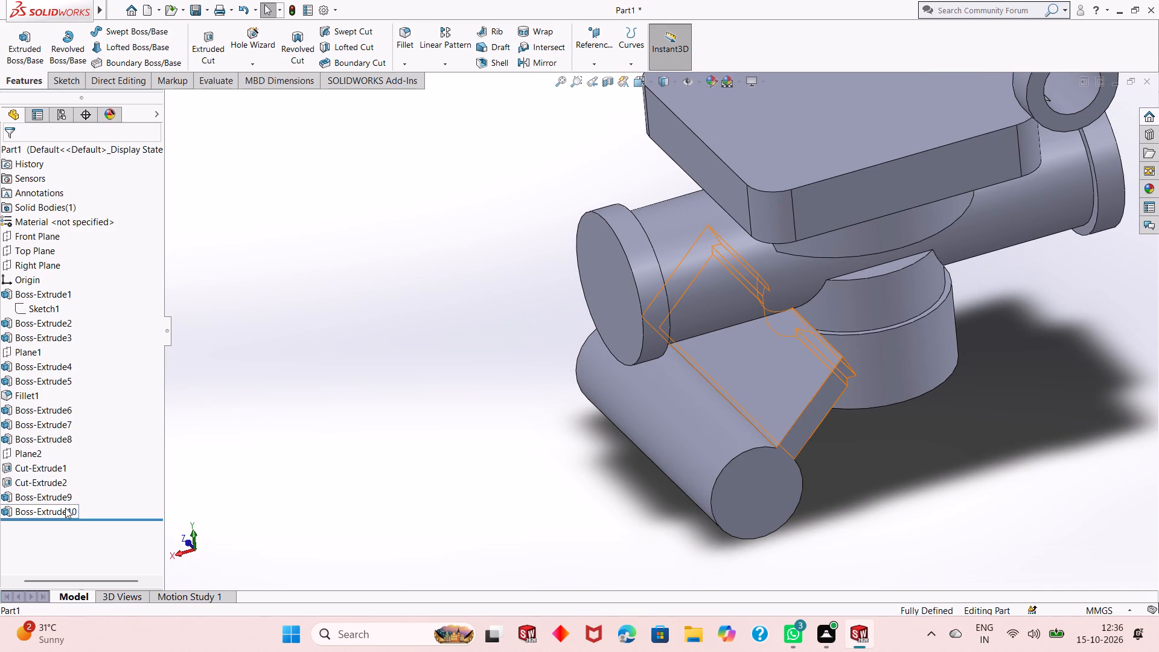
{"action": "left_click", "coordinate": [72, 468]}
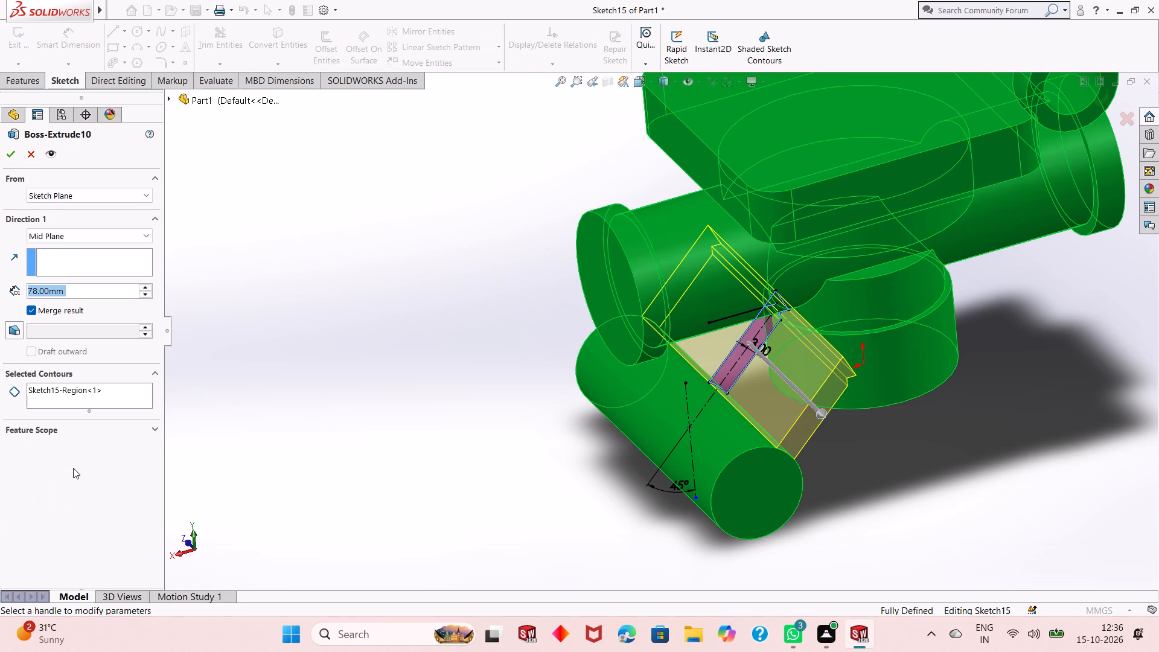
{"action": "type", "text": "66"}
{"action": "key", "text": "Return"}
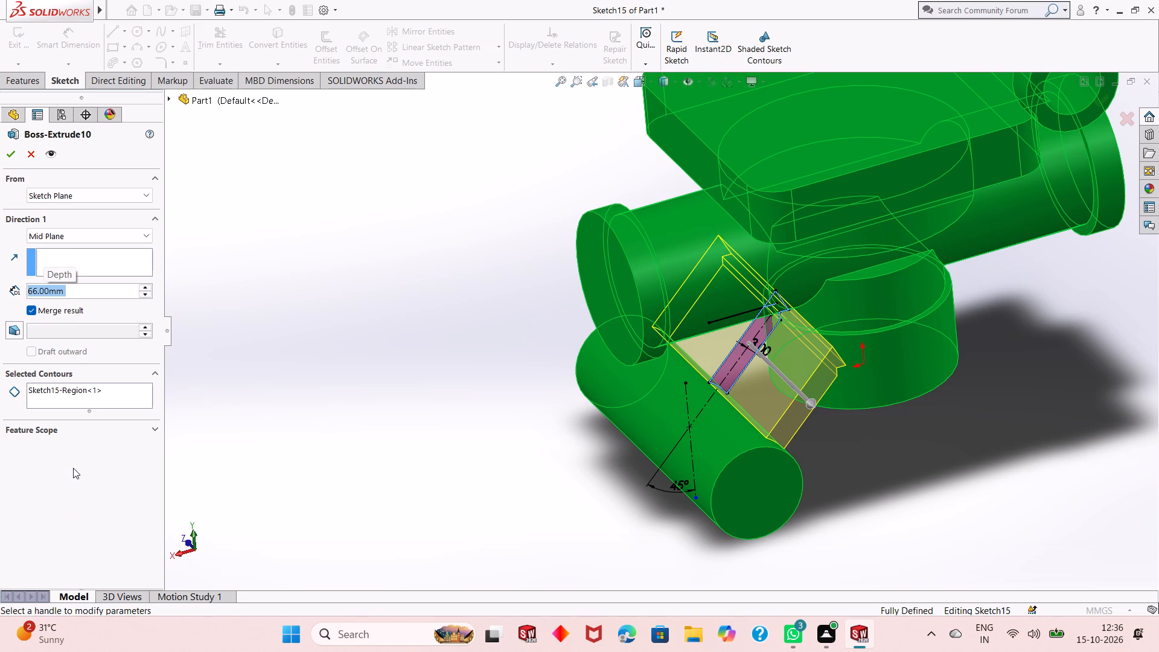
{"action": "left_click", "coordinate": [8, 154]}
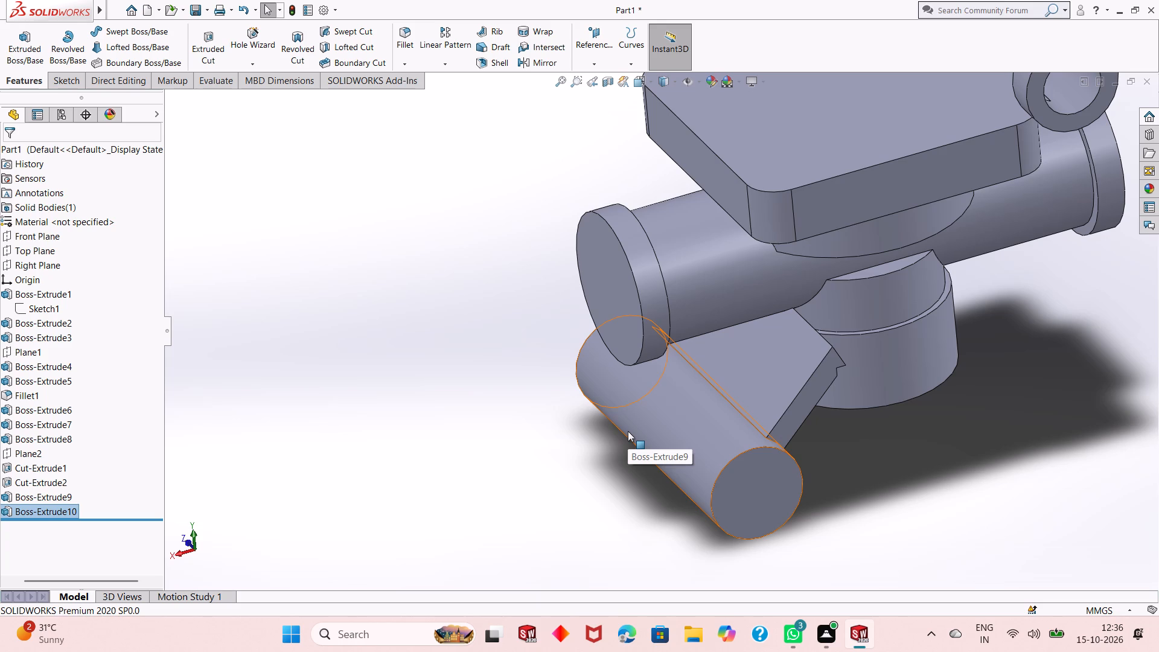
Open a new sketch on the rib's sloping upper face and view it face-on.
{"action": "scroll", "coordinate": [640, 431], "scroll_direction": "down", "scroll_amount": 2}
{"action": "scroll", "coordinate": [670, 414], "scroll_direction": "up", "scroll_amount": 1}
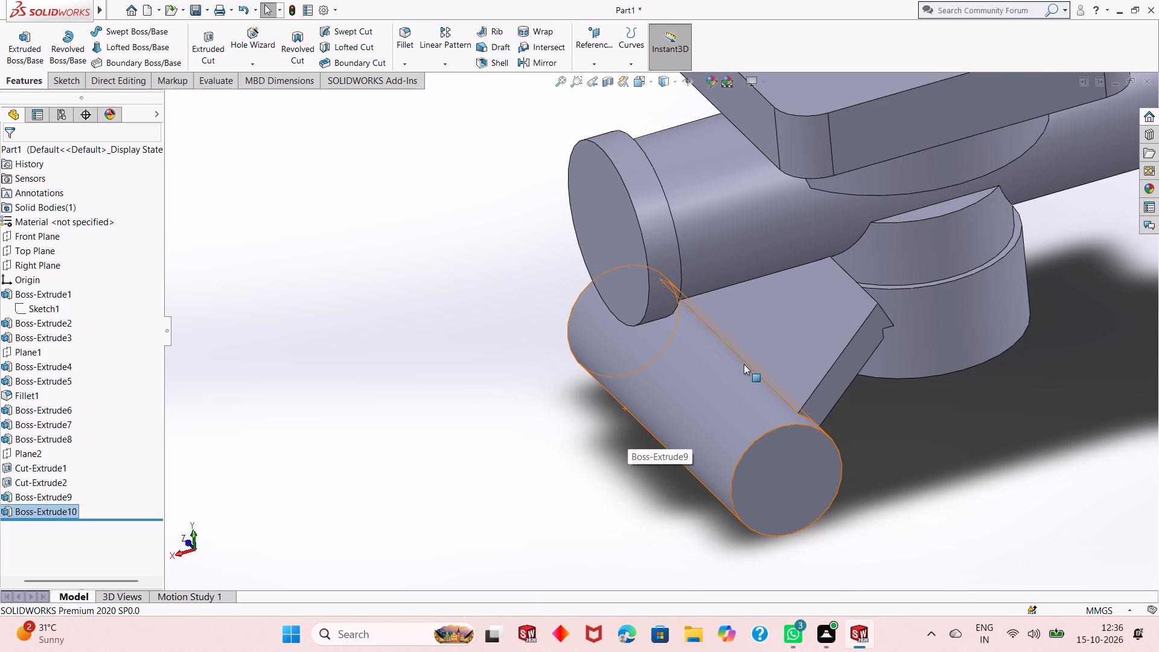
{"action": "scroll", "coordinate": [744, 364], "scroll_direction": "up", "scroll_amount": 1}
{"action": "middle_click_drag", "start_coordinate": [744, 364], "coordinate": [688, 329]}
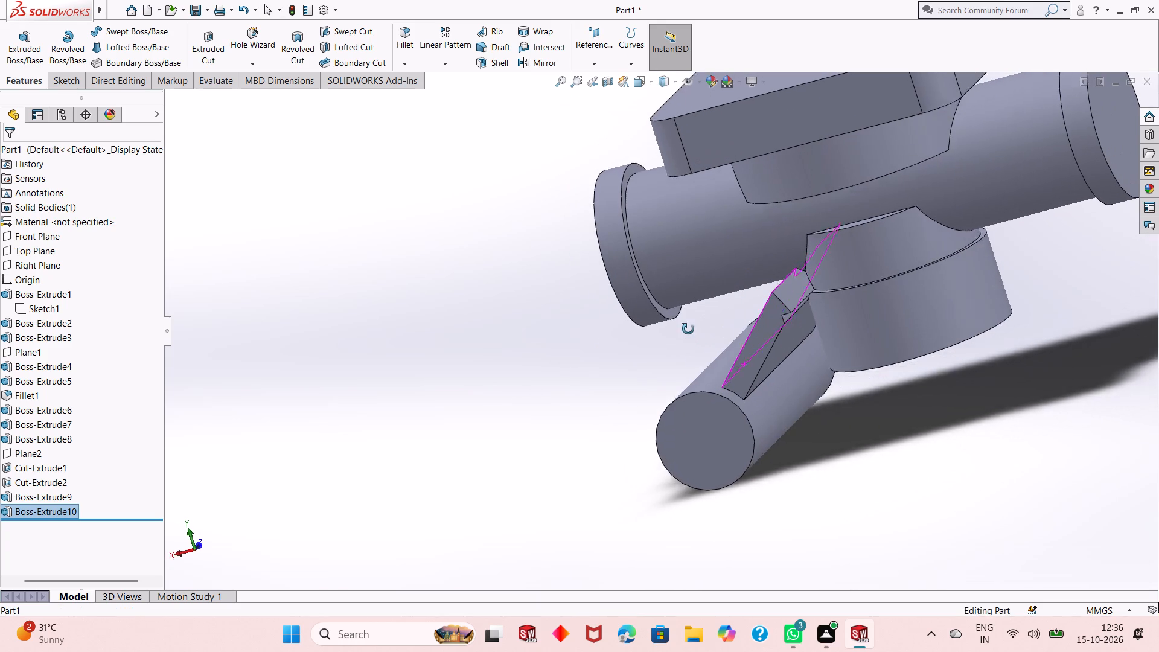
{"action": "middle_click_drag", "start_coordinate": [688, 329], "coordinate": [740, 275]}
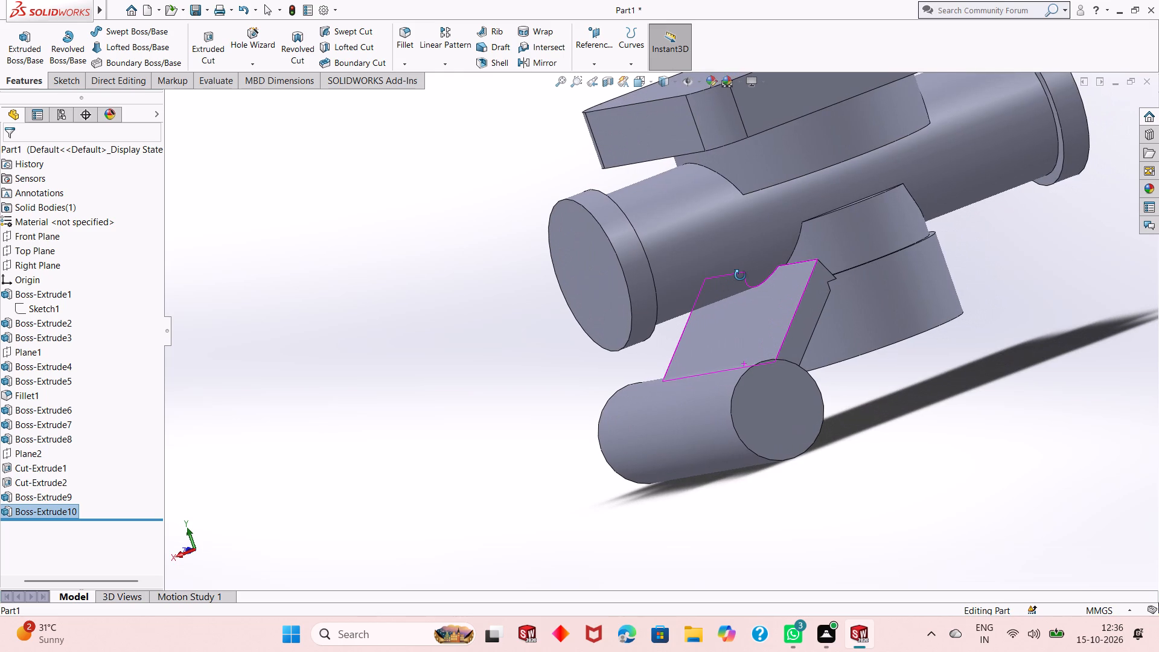
{"action": "middle_click_drag", "start_coordinate": [740, 275], "coordinate": [773, 241]}
{"action": "left_click", "coordinate": [737, 304]}
{"action": "left_click", "coordinate": [785, 272]}
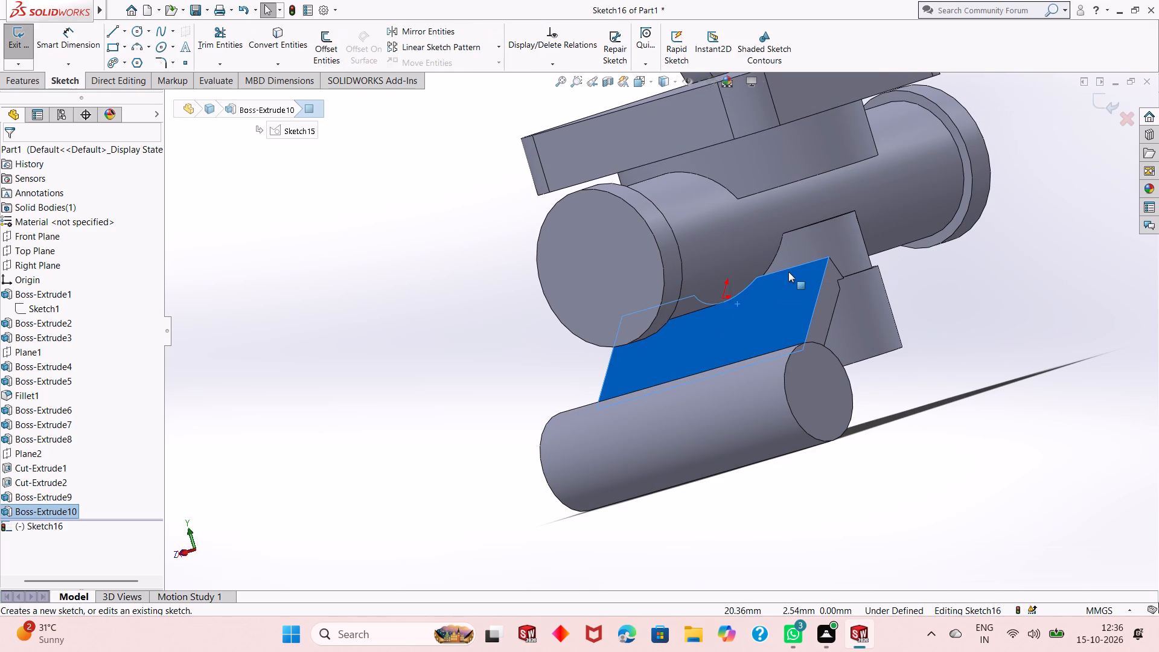
{"action": "key", "text": "ctrl+8"}
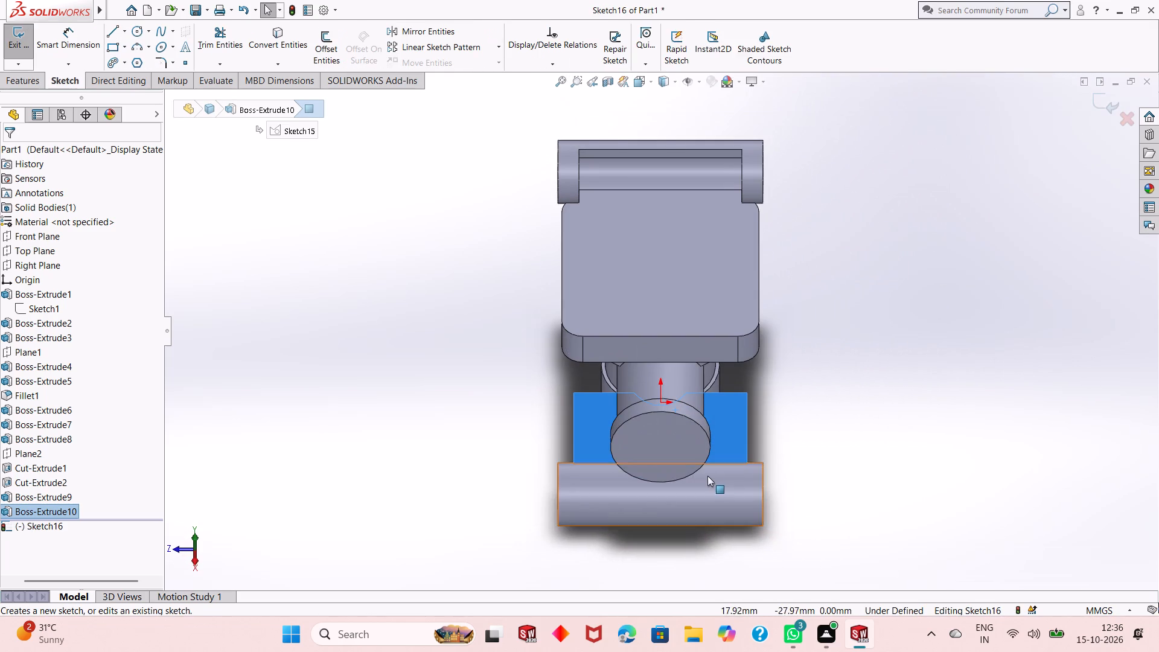
{"action": "scroll", "coordinate": [681, 424], "scroll_direction": "down", "scroll_amount": 1}
{"action": "key", "text": "Escape"}
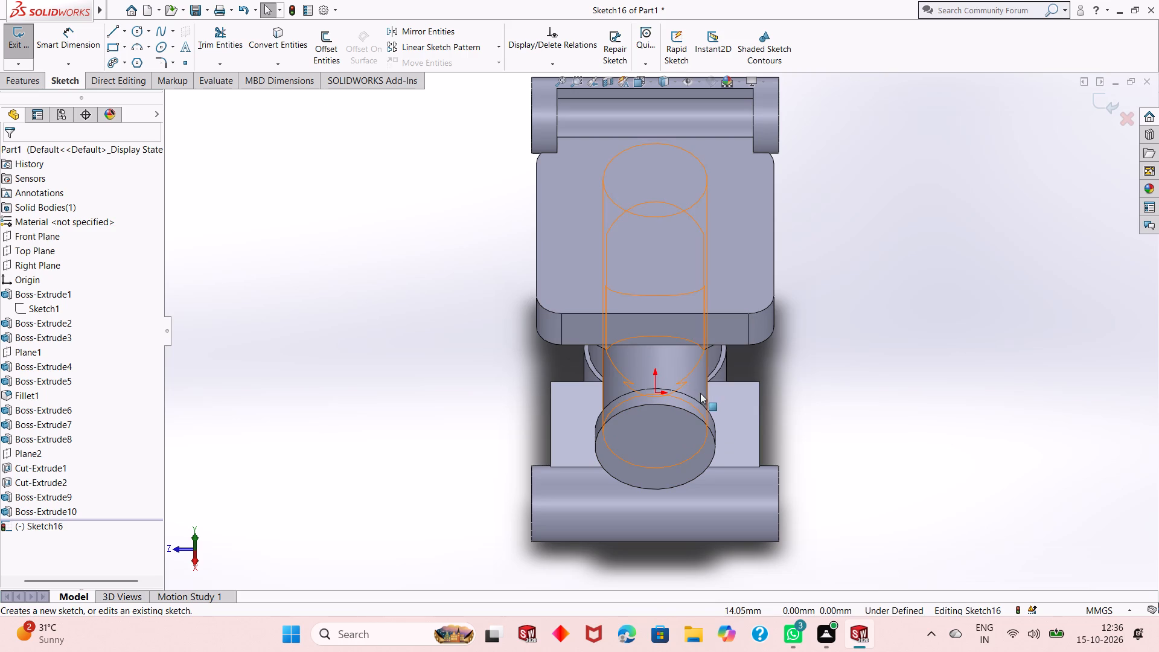
{"action": "left_click", "coordinate": [355, 156]}
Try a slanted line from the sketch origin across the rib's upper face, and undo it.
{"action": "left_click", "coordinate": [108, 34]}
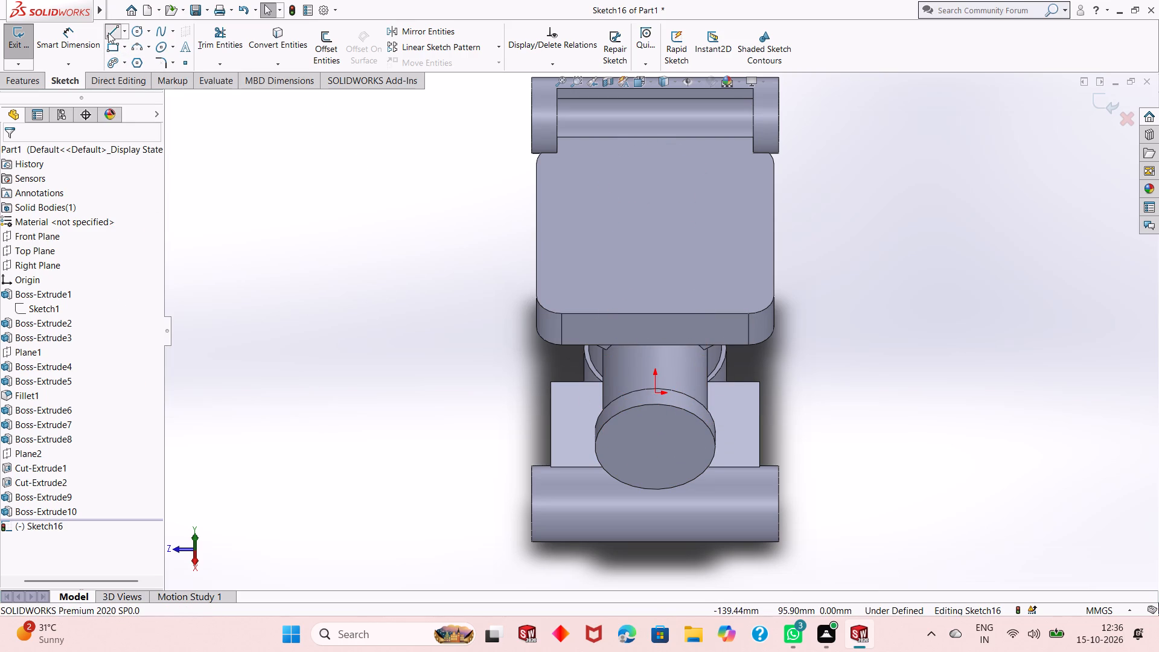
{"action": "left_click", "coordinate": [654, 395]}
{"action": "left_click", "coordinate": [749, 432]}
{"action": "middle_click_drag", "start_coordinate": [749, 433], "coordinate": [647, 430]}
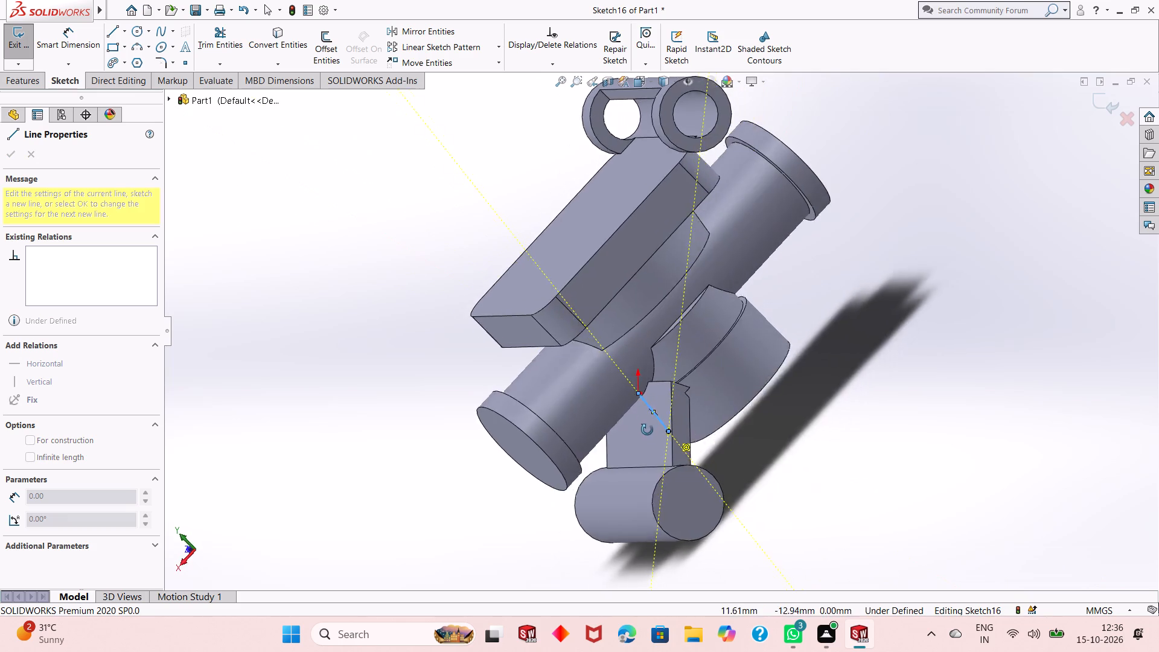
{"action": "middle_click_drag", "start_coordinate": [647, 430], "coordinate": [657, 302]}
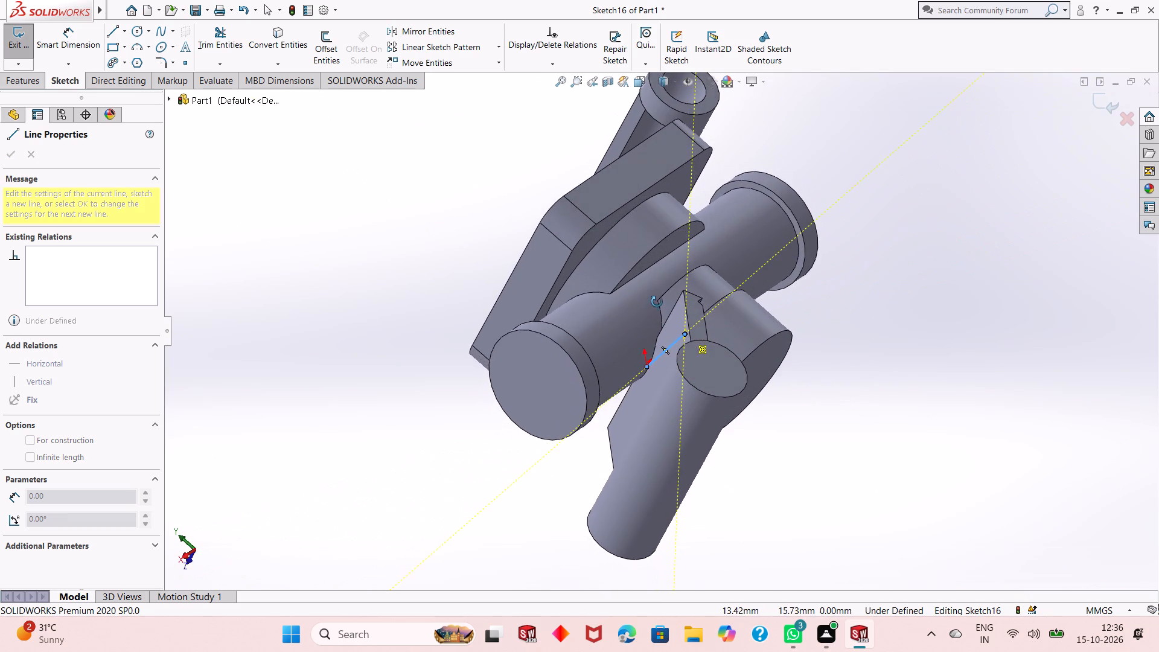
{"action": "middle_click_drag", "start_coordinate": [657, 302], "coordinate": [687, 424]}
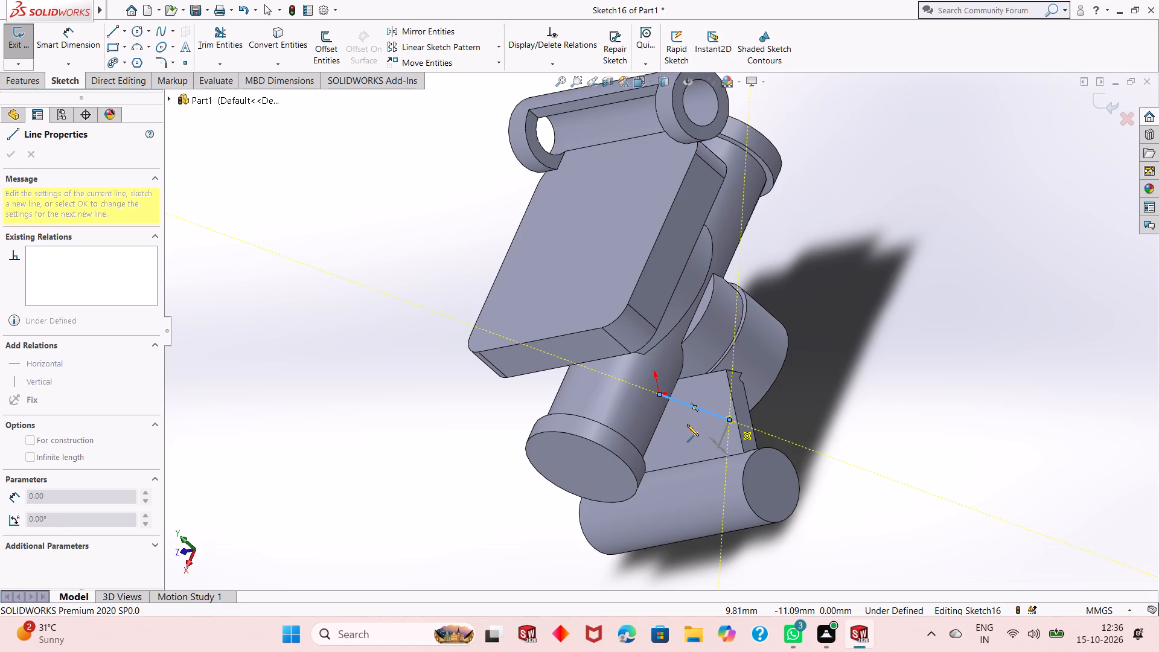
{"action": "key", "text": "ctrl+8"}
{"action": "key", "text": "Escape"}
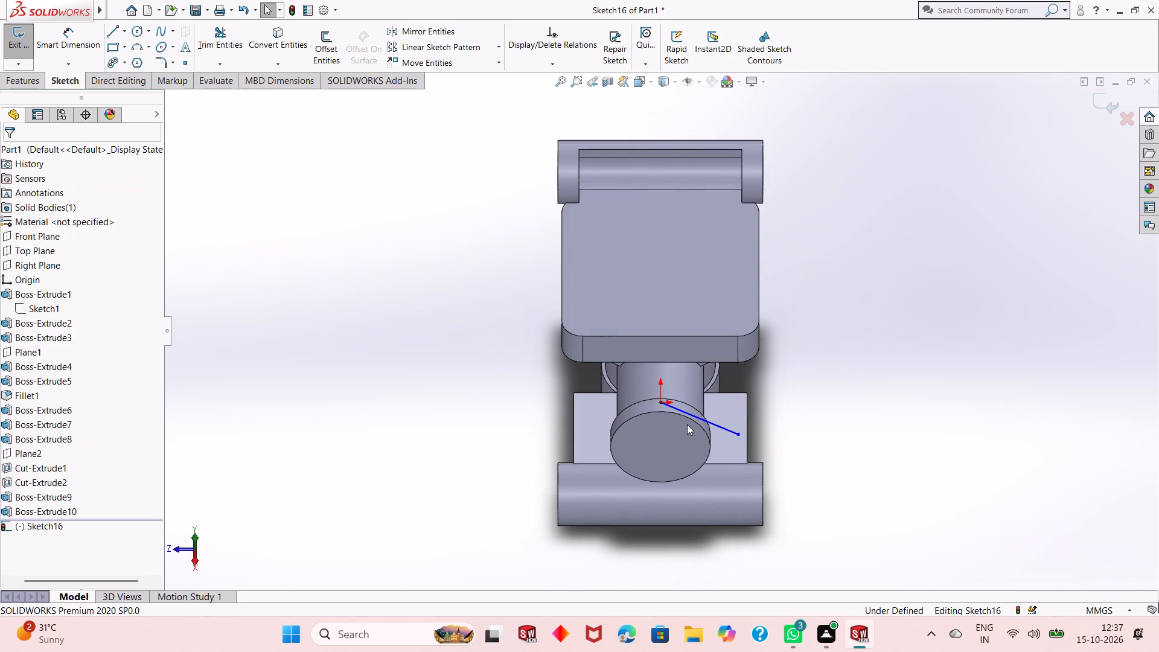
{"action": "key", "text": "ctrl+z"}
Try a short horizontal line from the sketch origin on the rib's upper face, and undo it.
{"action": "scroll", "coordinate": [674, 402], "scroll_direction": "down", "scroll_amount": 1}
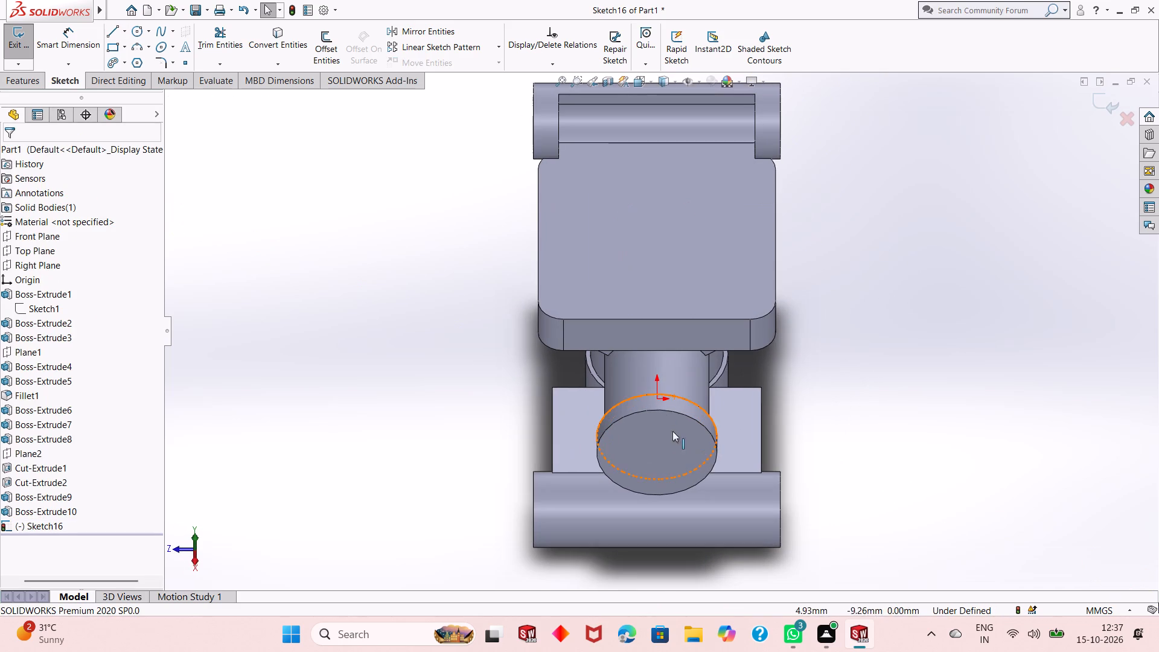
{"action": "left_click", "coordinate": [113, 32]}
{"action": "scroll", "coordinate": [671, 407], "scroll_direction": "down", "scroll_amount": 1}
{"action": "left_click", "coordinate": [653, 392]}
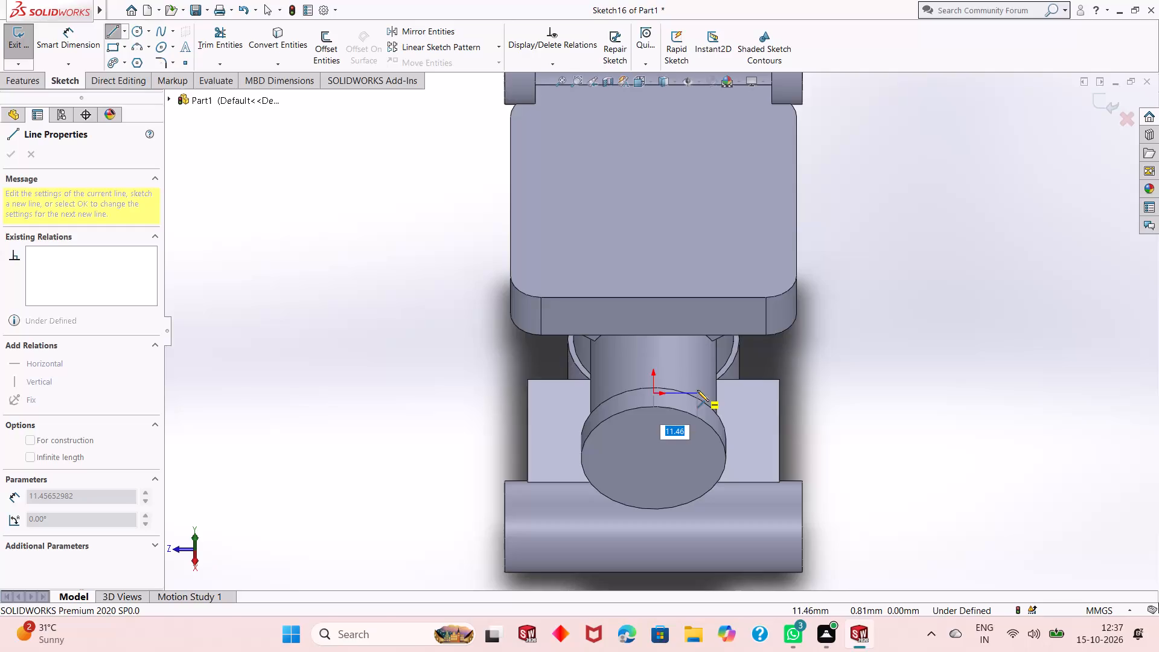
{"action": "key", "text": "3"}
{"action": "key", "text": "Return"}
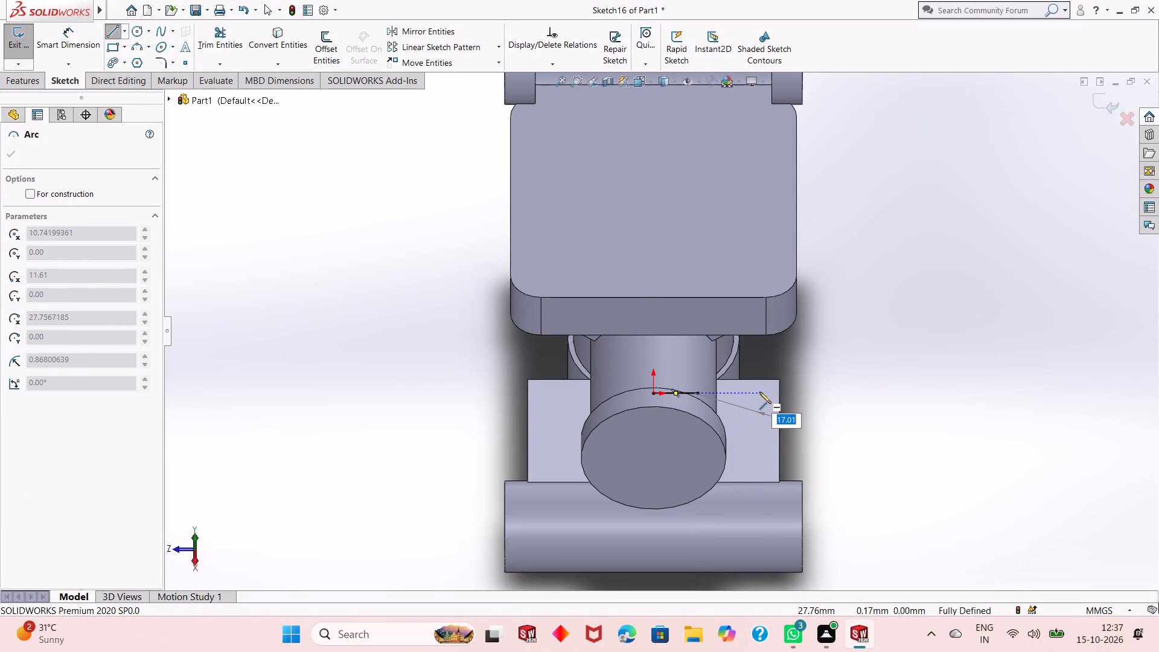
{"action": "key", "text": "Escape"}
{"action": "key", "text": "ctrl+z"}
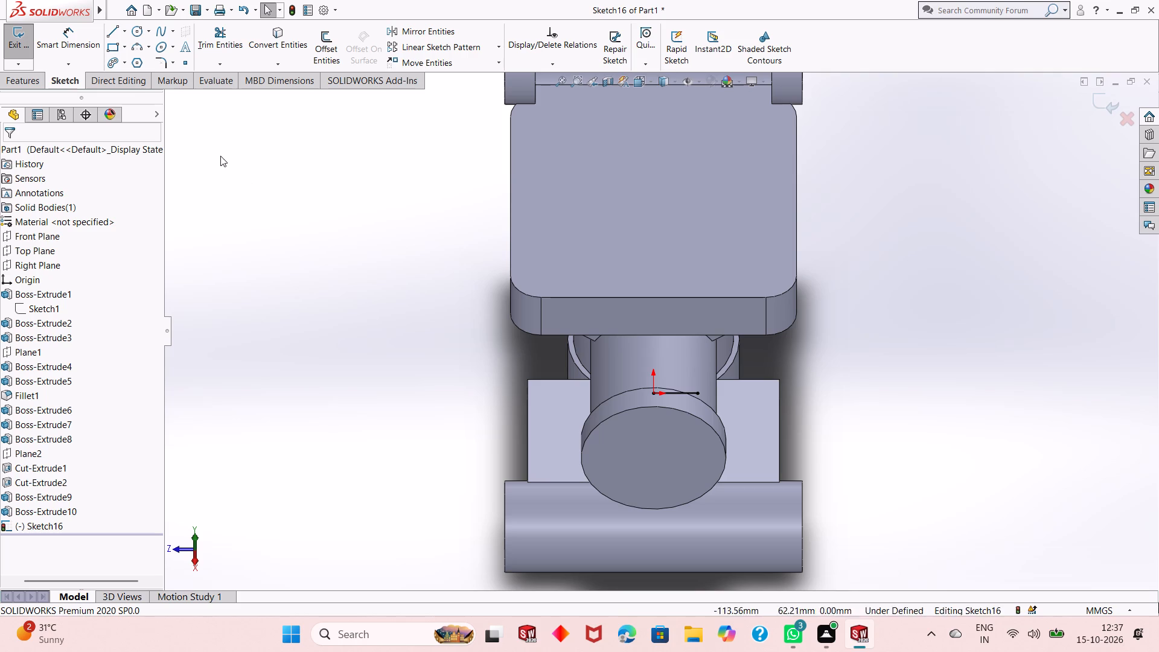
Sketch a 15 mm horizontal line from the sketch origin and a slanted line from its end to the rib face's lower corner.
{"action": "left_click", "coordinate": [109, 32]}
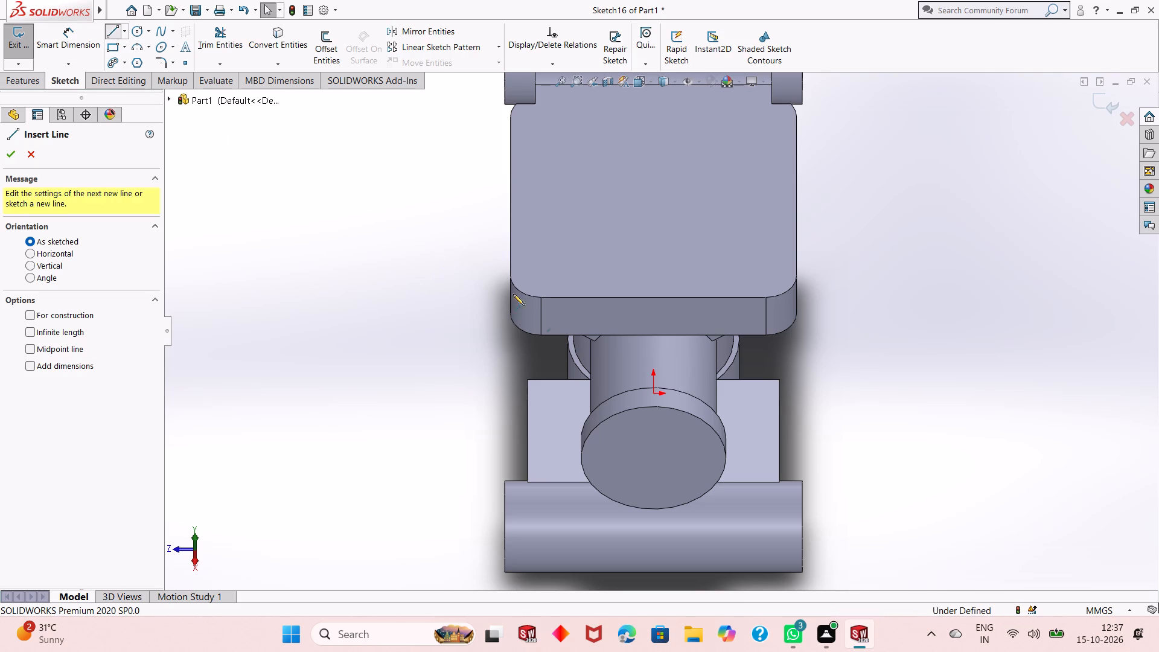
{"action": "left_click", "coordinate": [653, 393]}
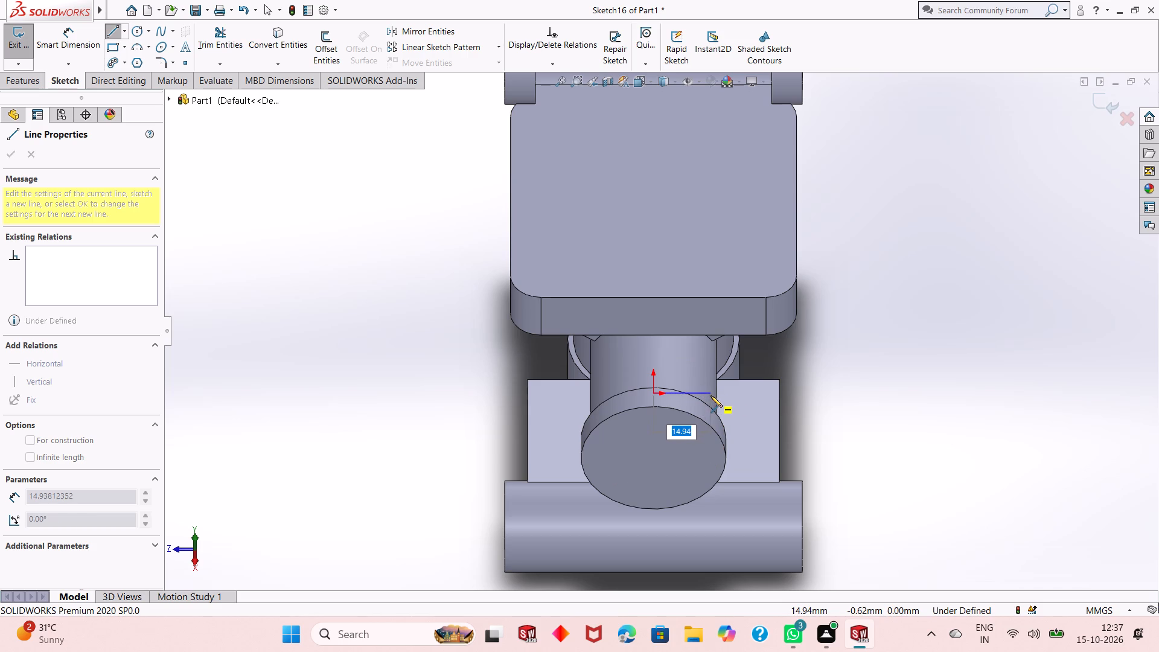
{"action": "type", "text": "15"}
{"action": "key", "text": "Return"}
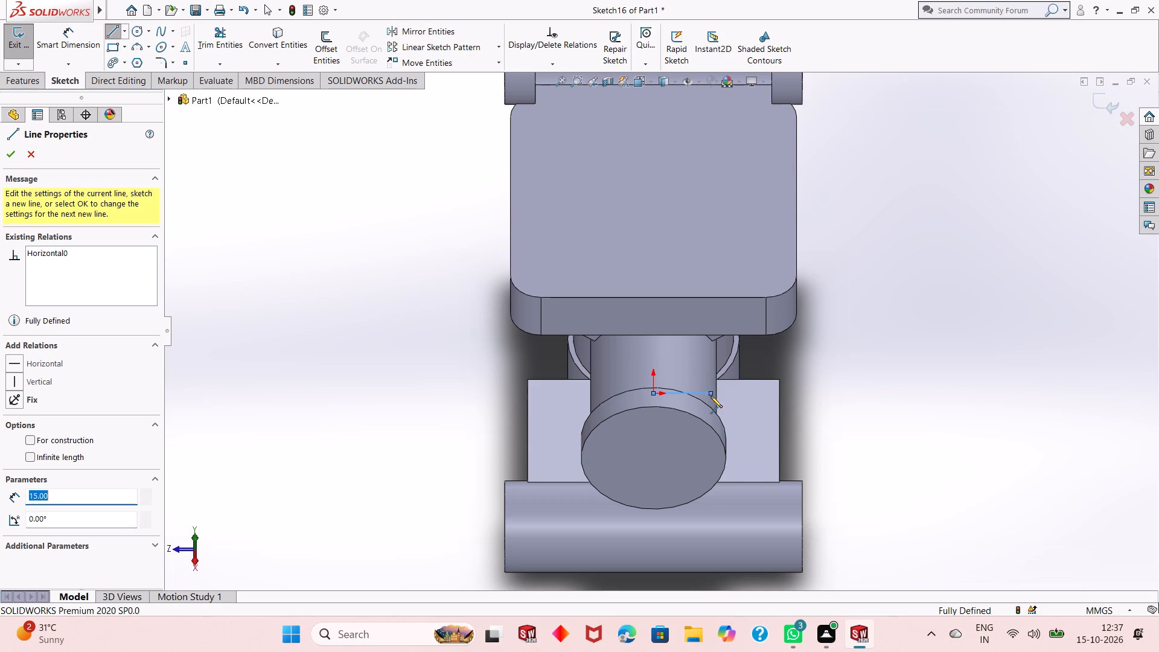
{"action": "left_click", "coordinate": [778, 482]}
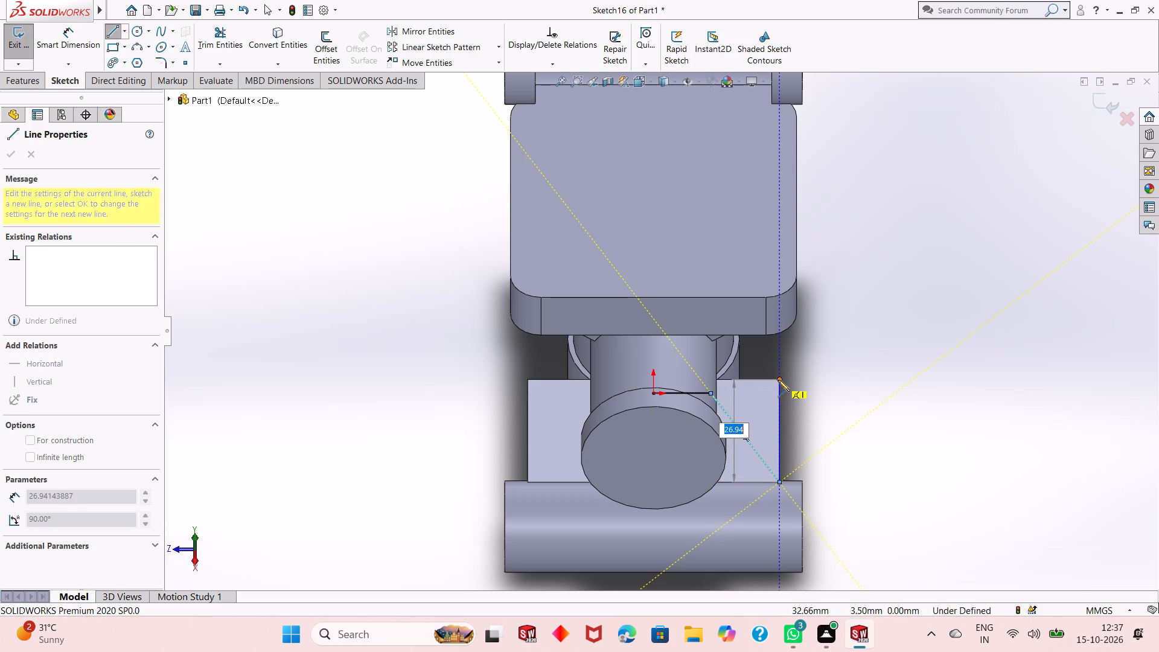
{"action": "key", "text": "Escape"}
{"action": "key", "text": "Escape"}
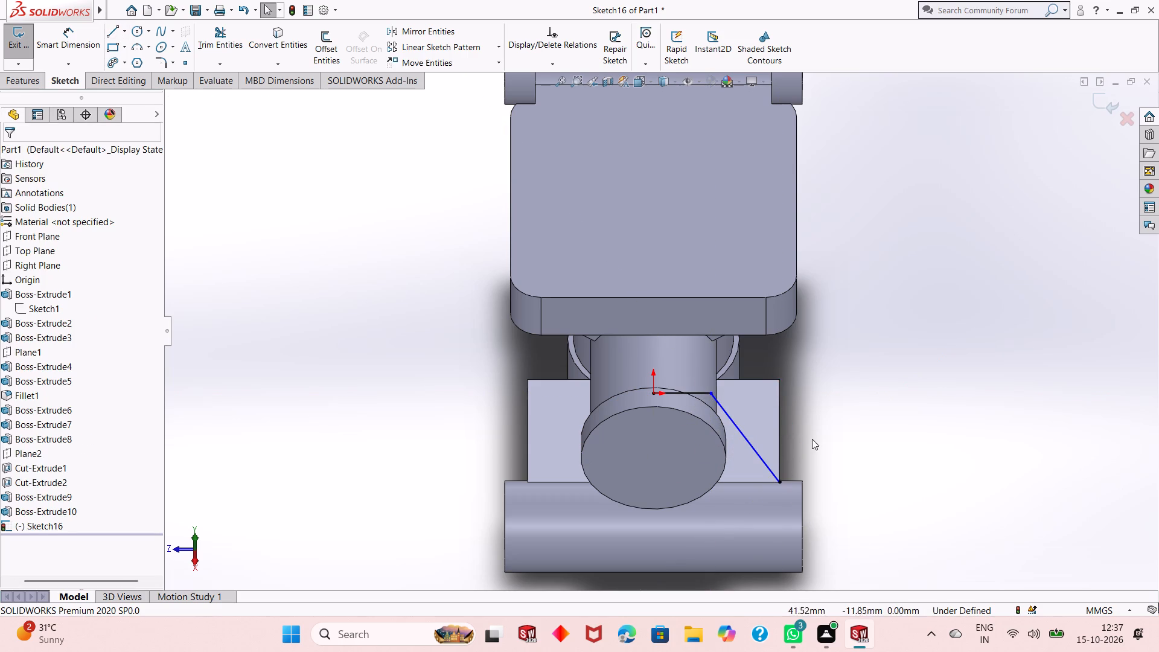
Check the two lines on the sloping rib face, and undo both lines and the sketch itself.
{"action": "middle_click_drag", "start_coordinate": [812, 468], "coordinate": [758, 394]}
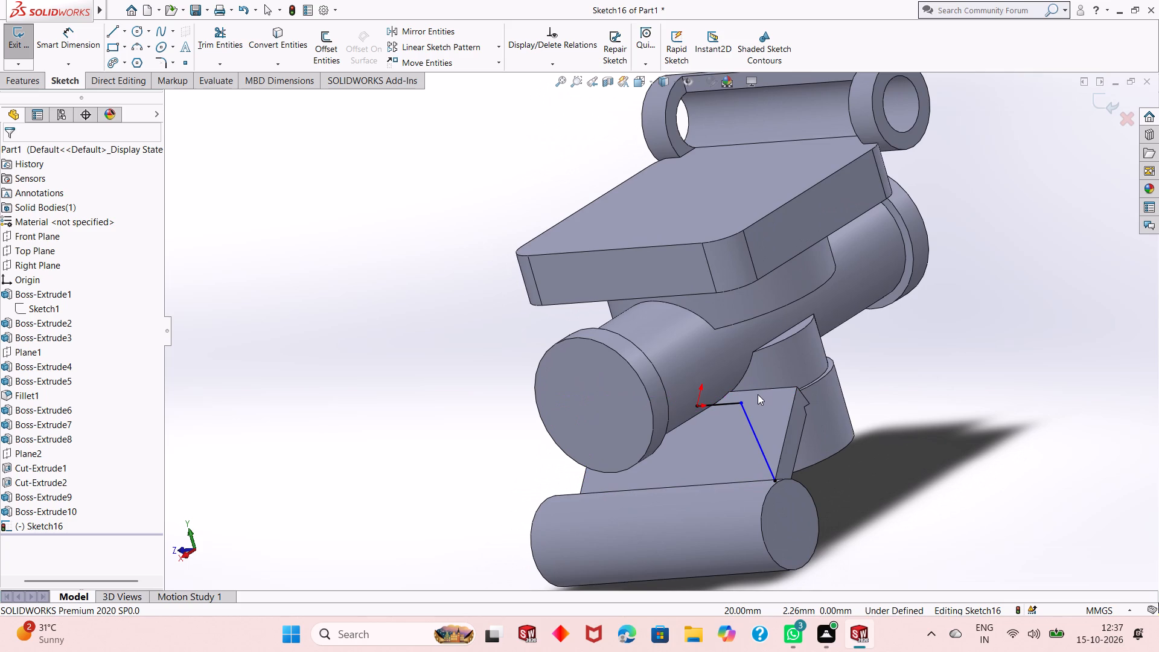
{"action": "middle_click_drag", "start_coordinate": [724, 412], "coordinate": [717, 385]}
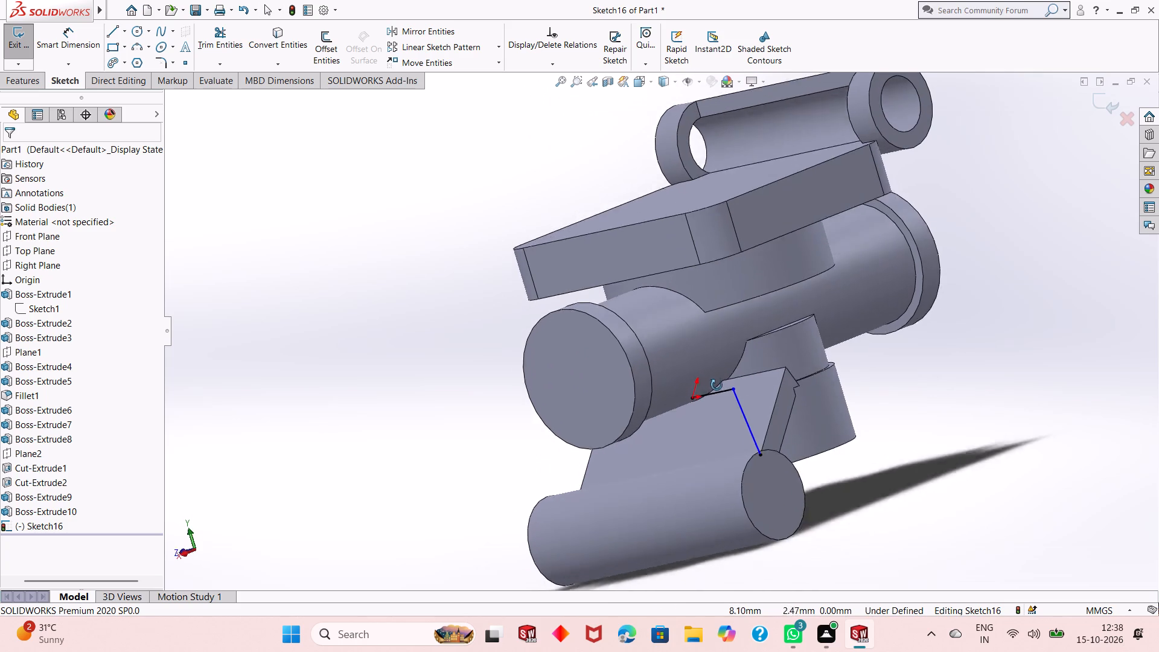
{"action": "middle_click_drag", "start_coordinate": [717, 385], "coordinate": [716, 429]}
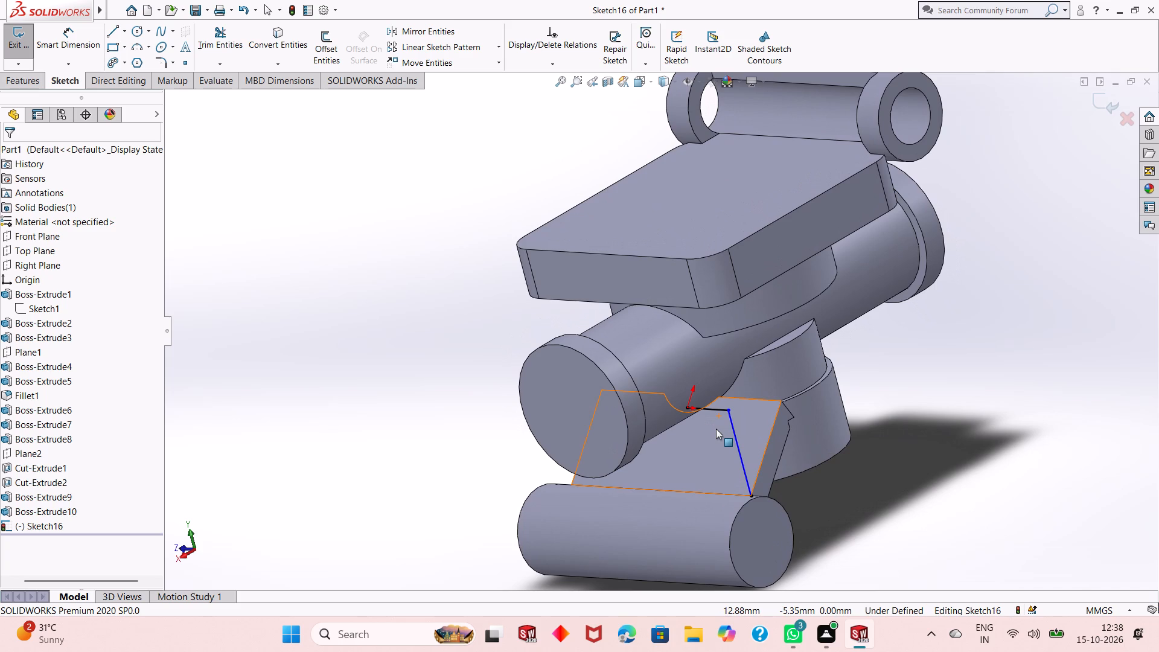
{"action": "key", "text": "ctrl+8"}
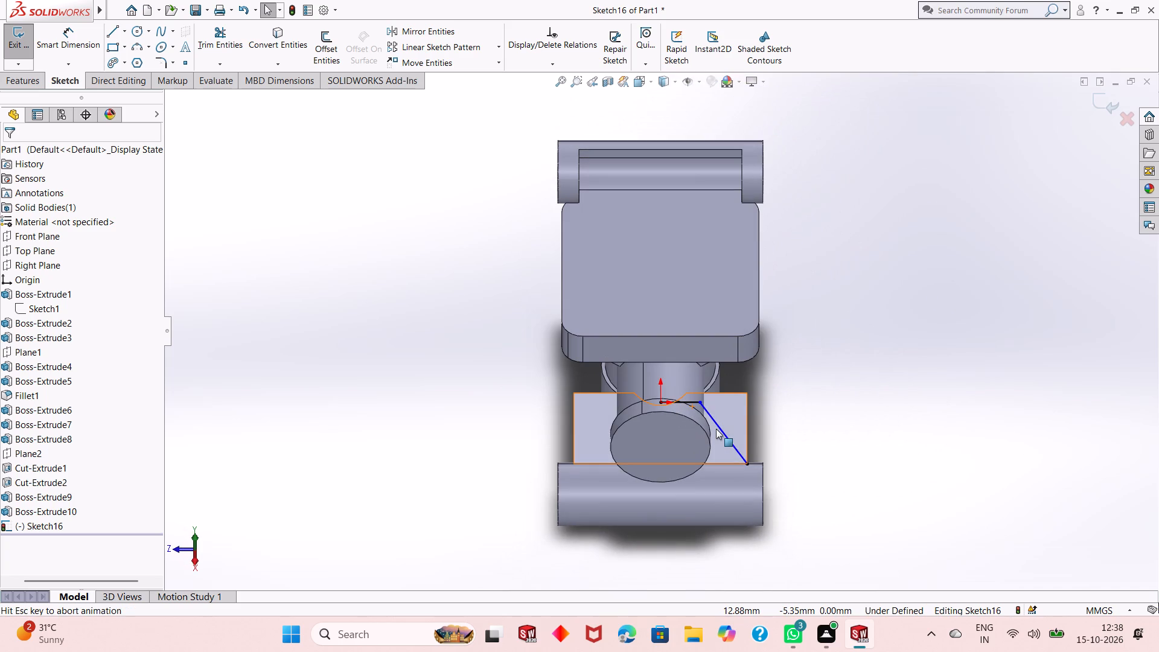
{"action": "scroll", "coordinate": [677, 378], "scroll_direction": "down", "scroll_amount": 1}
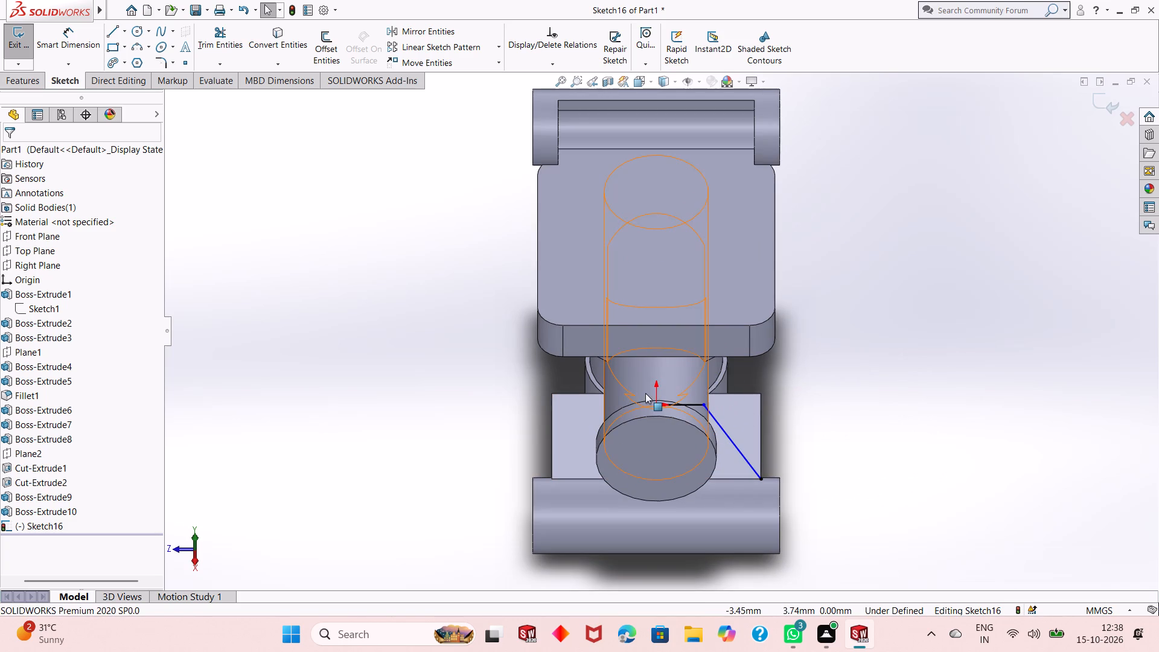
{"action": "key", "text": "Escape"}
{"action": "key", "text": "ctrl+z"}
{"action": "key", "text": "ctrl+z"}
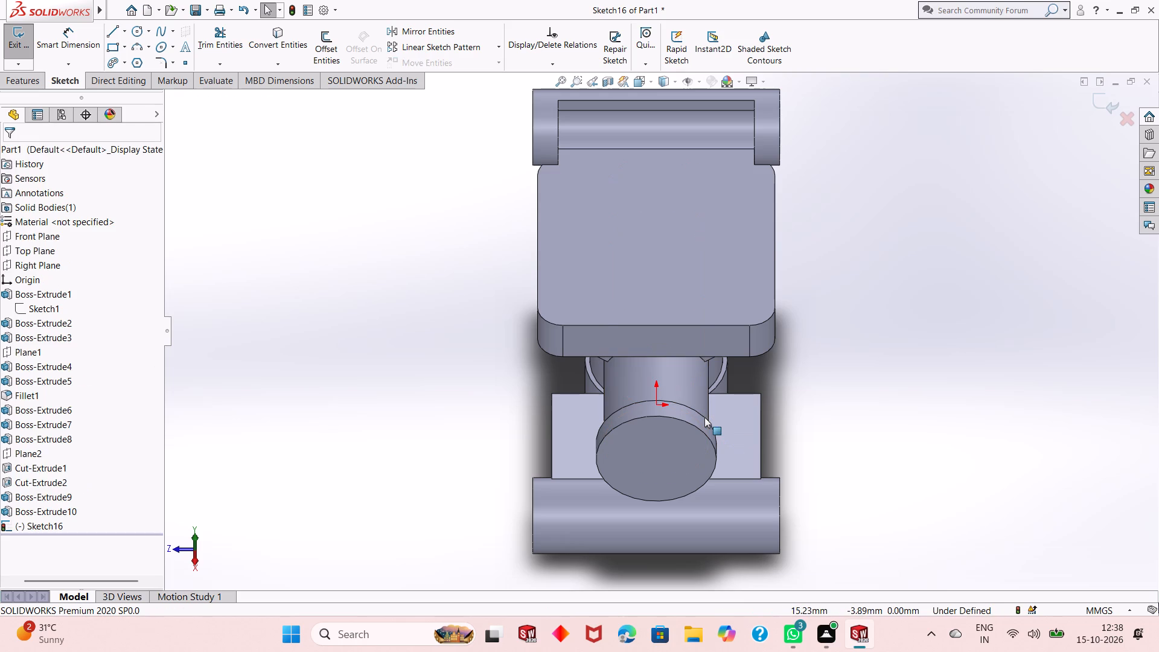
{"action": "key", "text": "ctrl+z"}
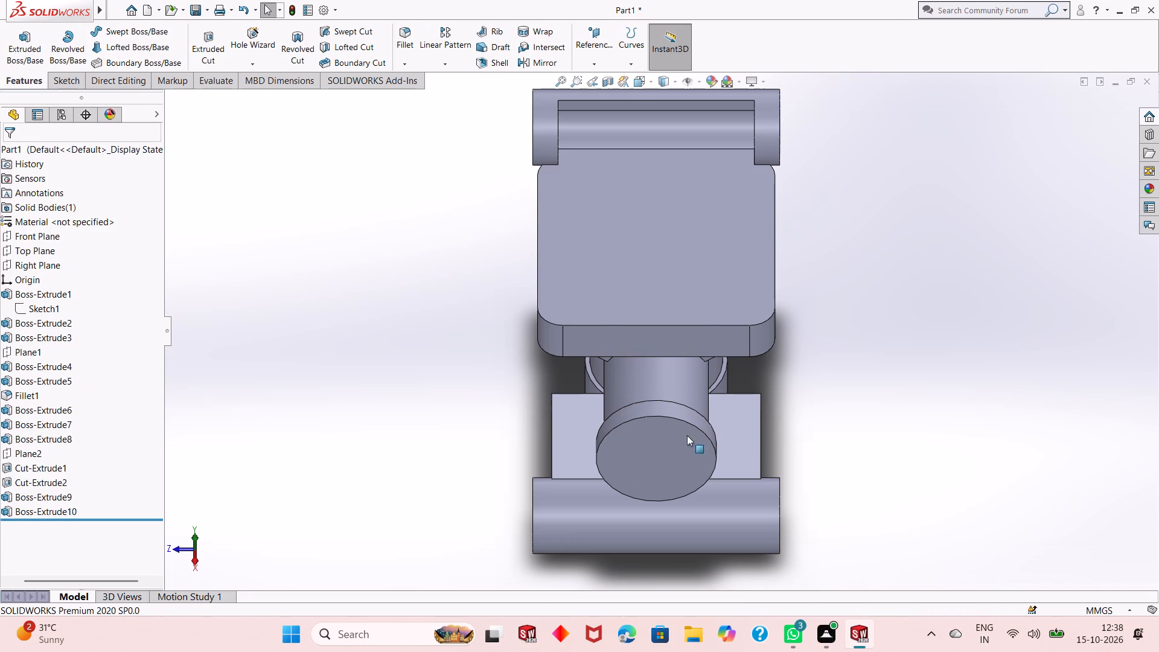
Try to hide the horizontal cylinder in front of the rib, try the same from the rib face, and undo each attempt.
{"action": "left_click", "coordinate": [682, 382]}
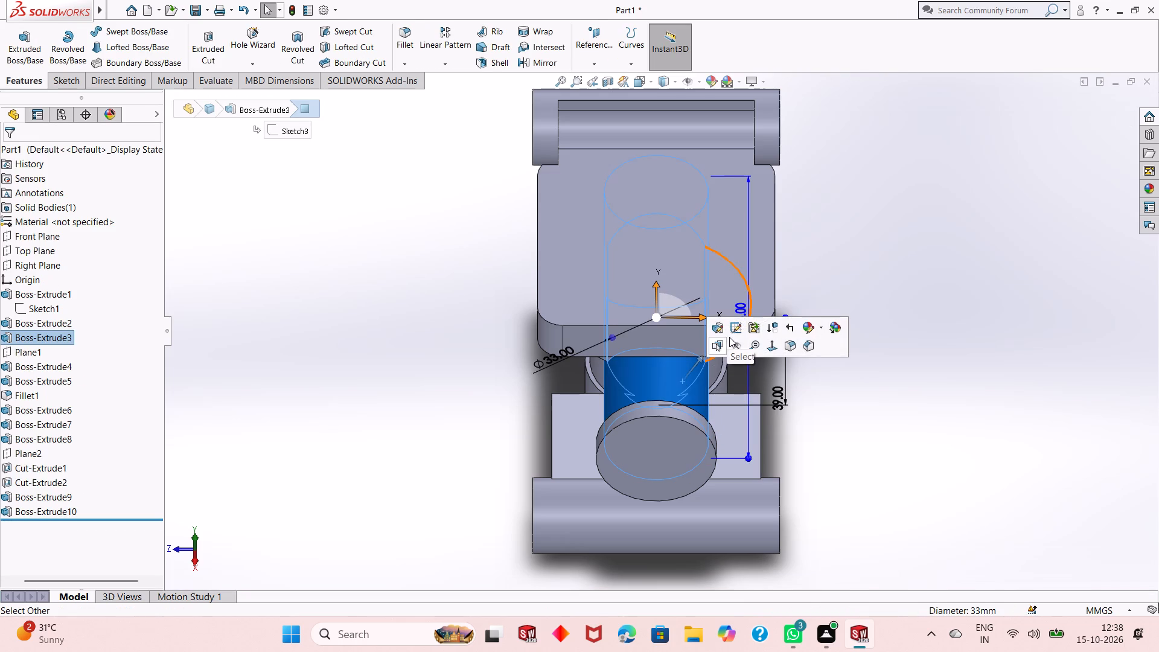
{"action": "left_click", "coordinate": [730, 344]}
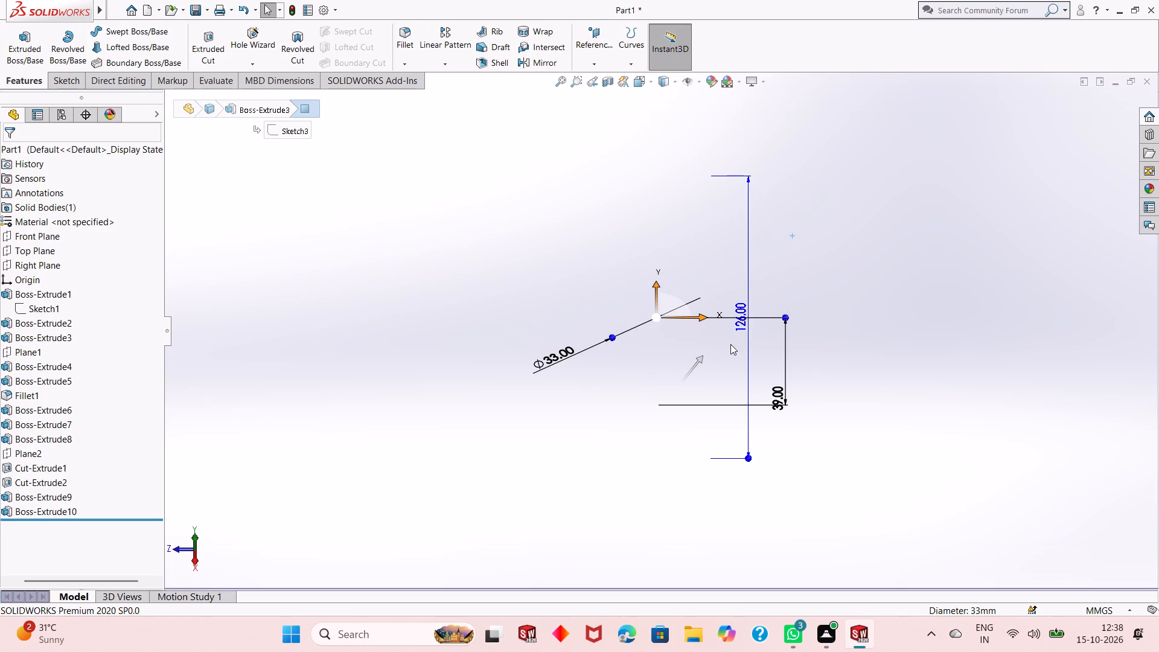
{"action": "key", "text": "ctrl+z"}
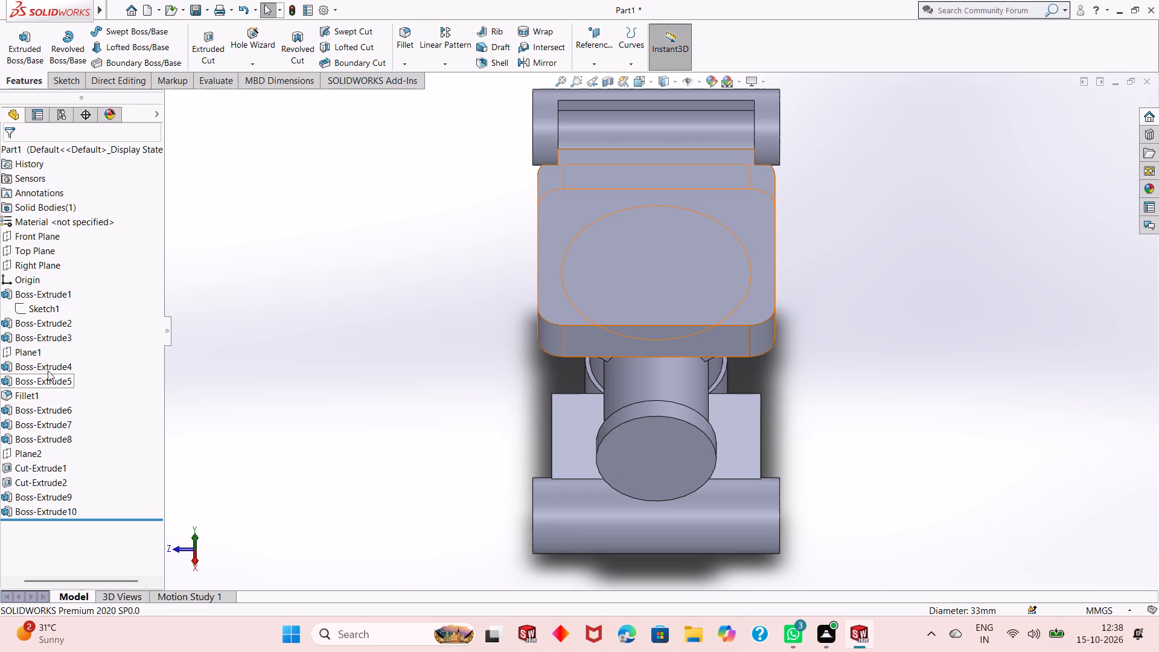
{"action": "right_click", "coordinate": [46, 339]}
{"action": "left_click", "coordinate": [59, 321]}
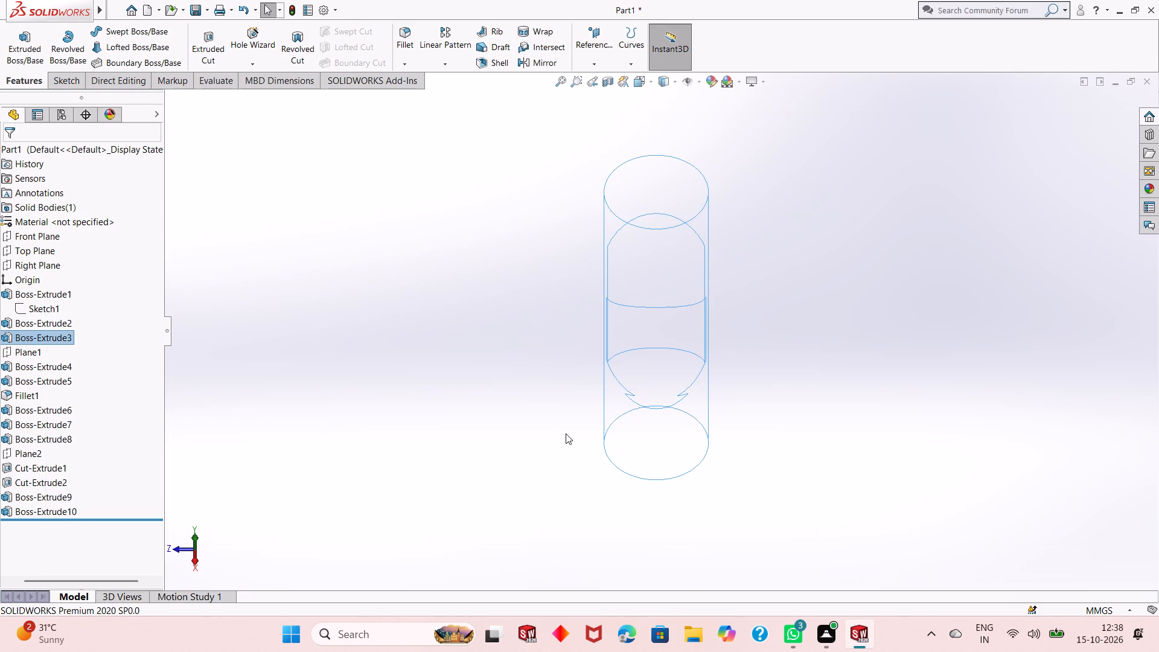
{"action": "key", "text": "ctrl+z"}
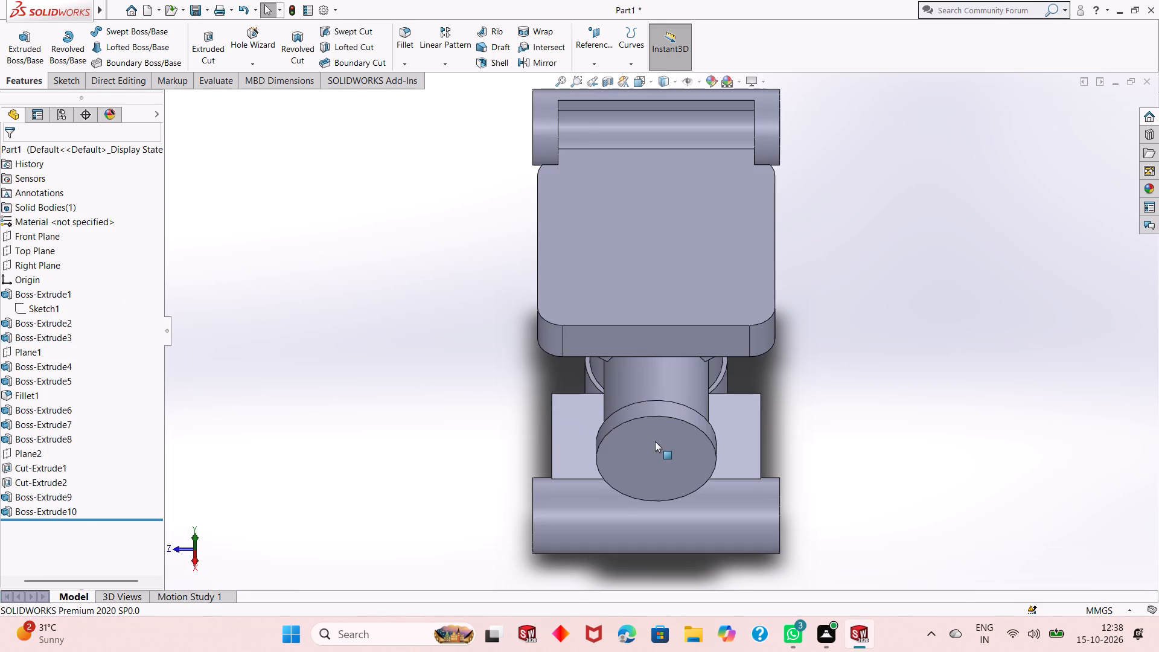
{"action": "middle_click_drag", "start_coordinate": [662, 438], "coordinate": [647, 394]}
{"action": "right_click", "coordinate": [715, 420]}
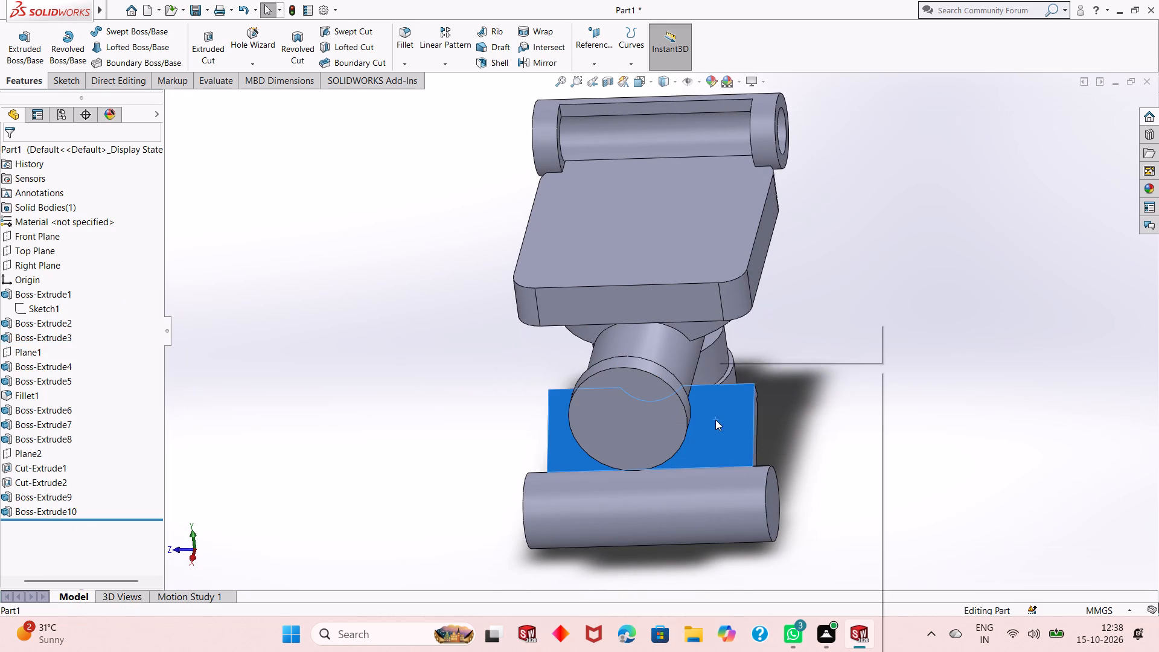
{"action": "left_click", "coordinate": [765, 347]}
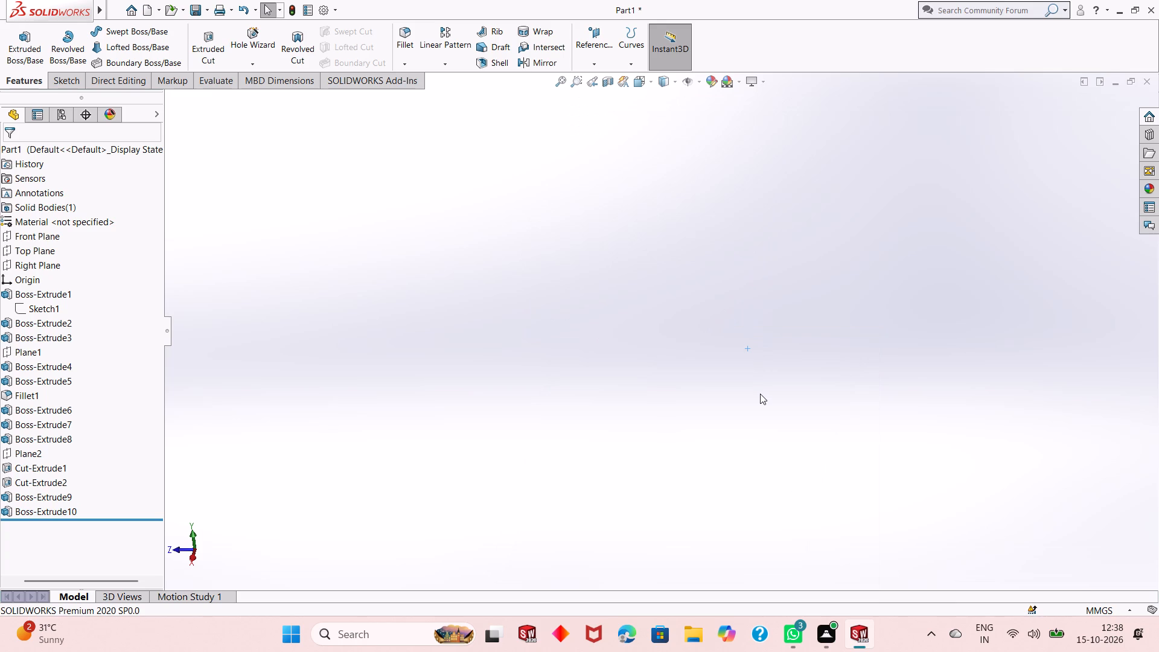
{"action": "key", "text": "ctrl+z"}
Switch the model's display style to Hidden Lines Visible.
{"action": "middle_click_drag", "start_coordinate": [682, 428], "coordinate": [647, 363]}
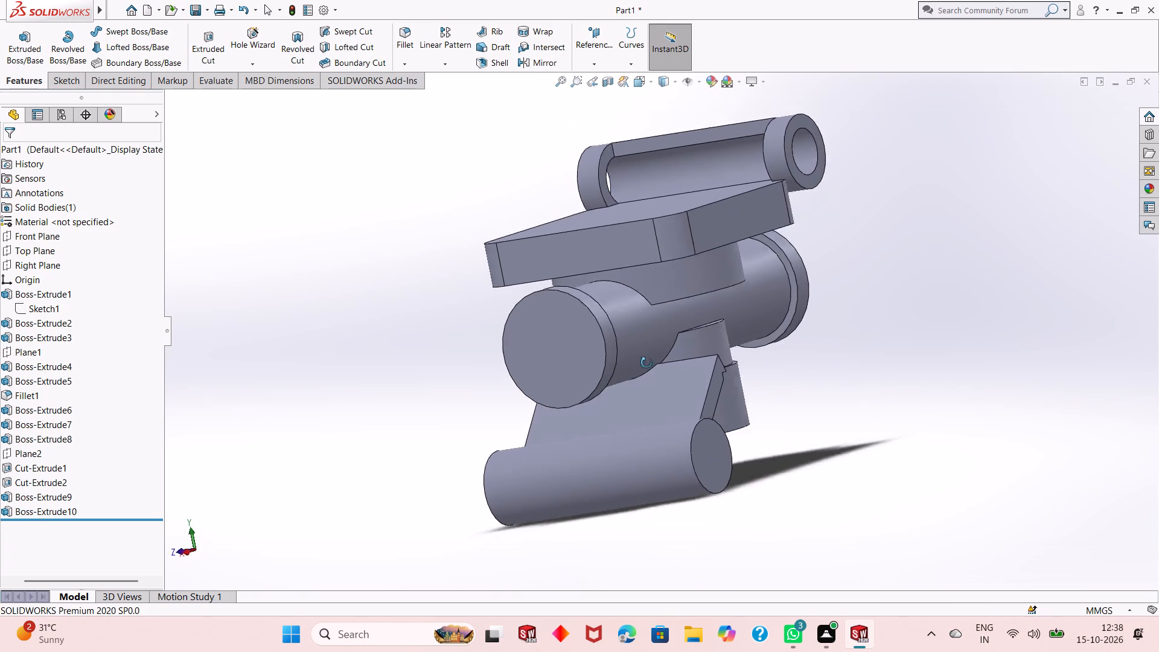
{"action": "middle_click_drag", "start_coordinate": [647, 363], "coordinate": [564, 427]}
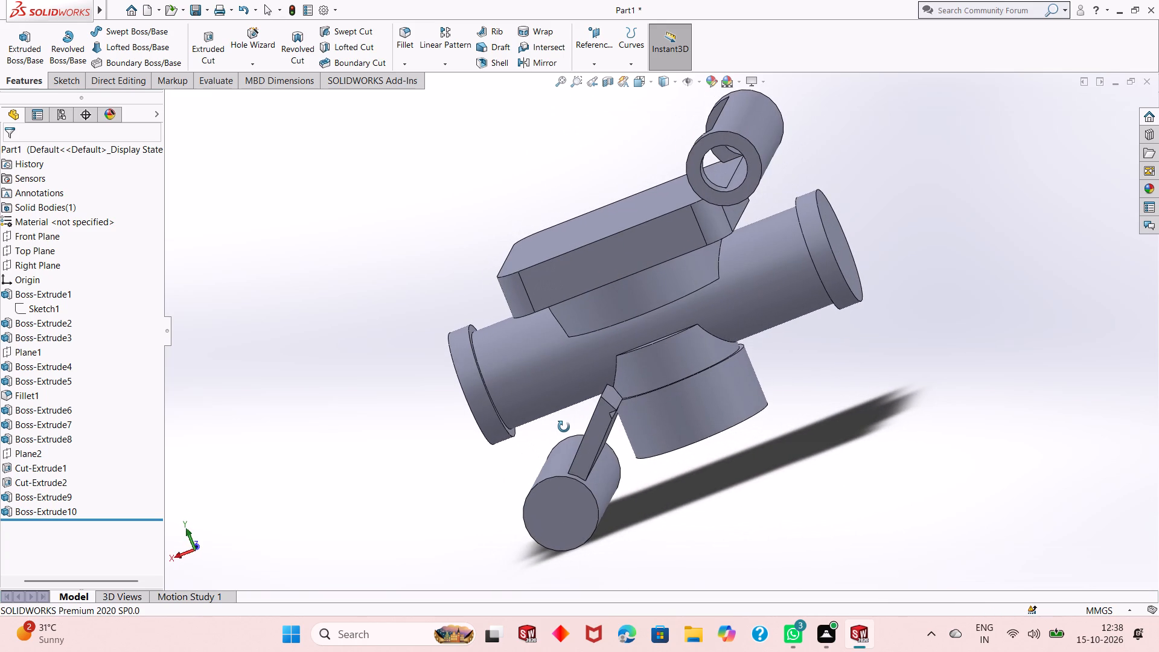
{"action": "middle_click_drag", "start_coordinate": [564, 427], "coordinate": [643, 413]}
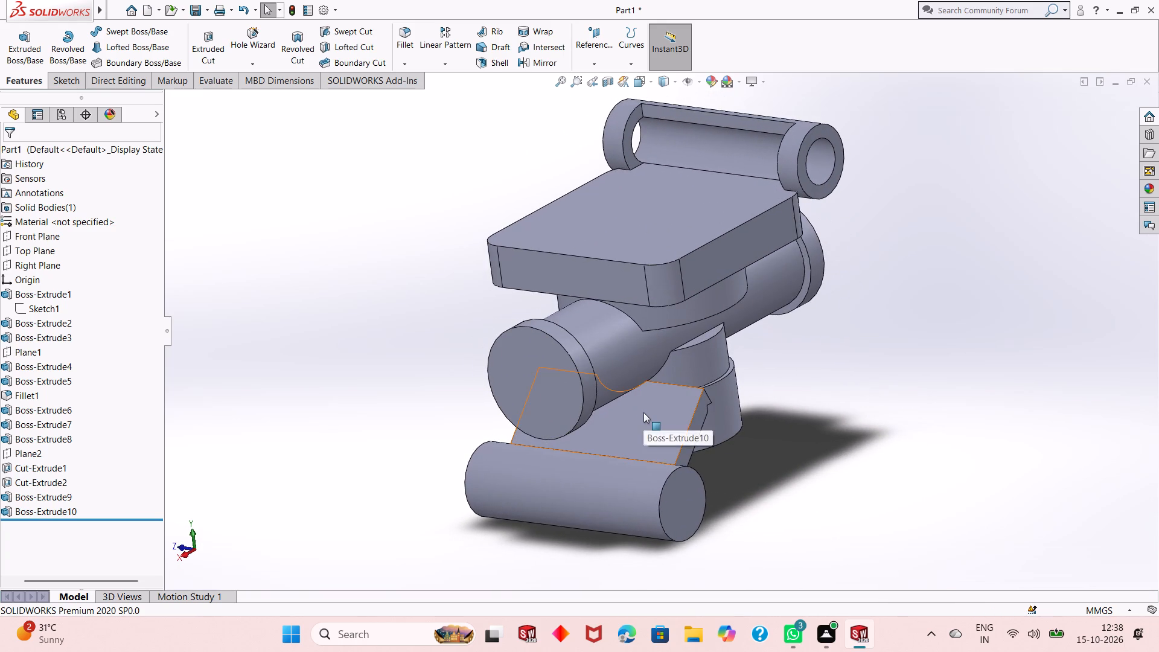
{"action": "left_click", "coordinate": [660, 80]}
{"action": "left_click", "coordinate": [666, 149]}
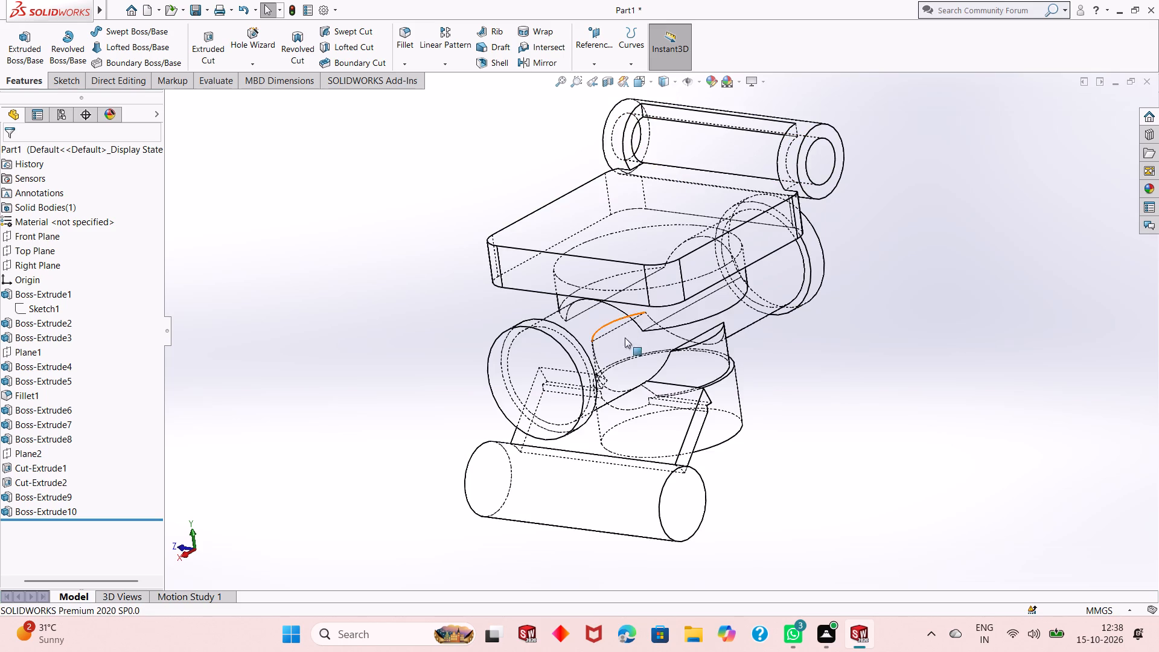
Open a new sketch on the rib's sloping upper face and view it face-on.
{"action": "middle_click_drag", "start_coordinate": [622, 342], "coordinate": [659, 354]}
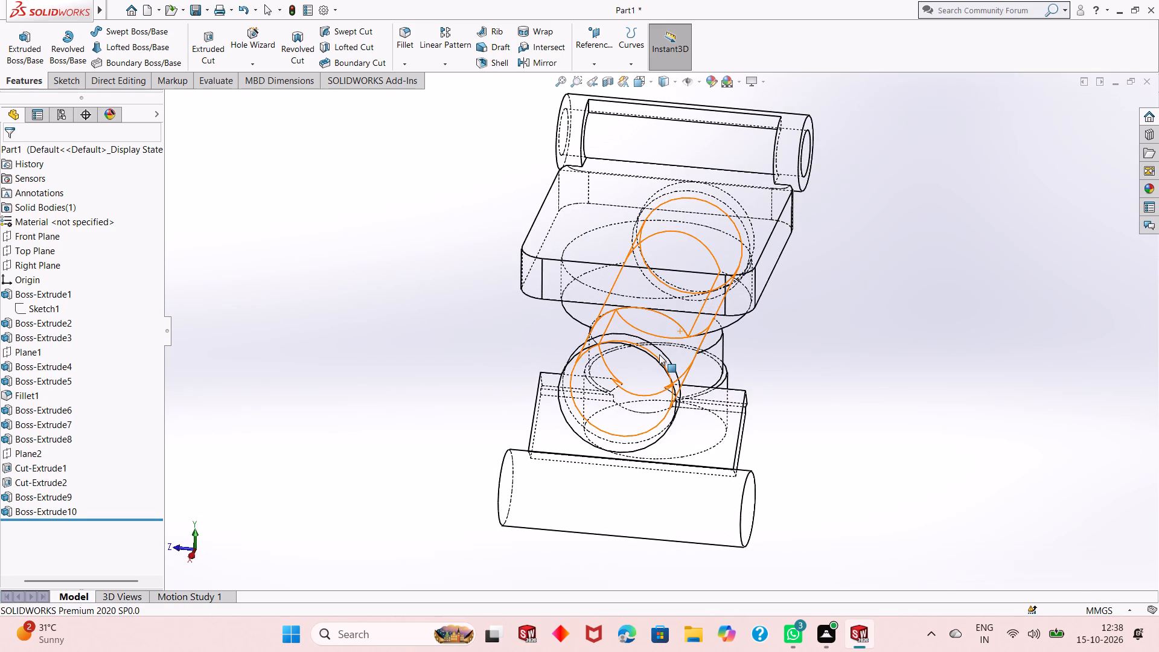
{"action": "key", "text": "ctrl+8"}
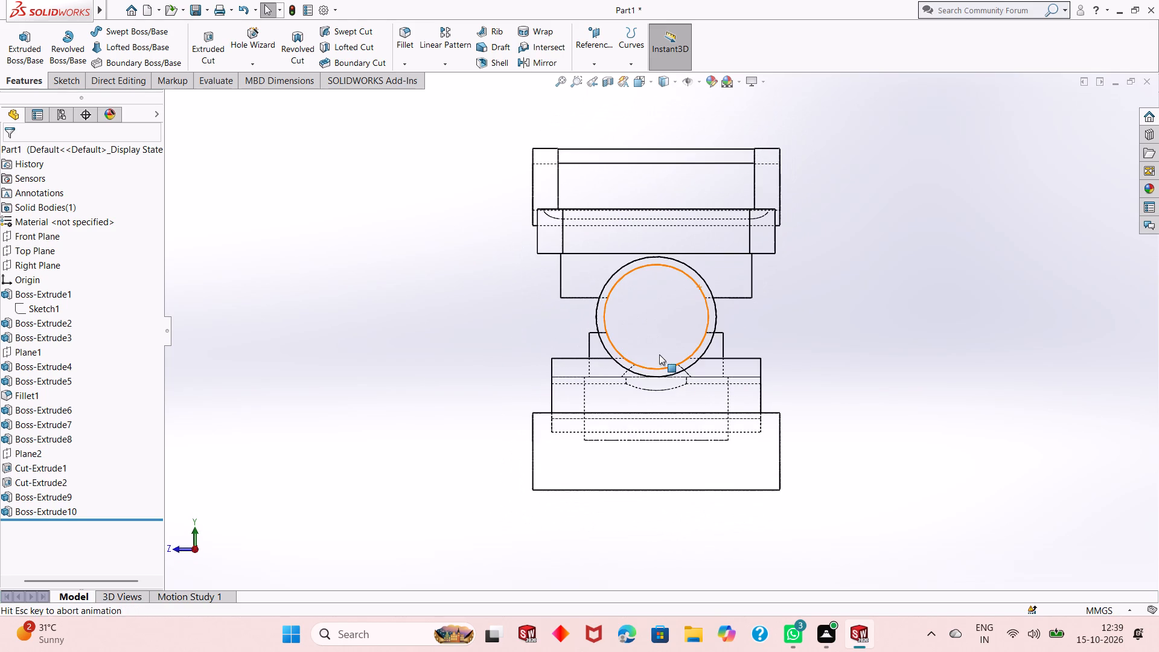
{"action": "middle_click_drag", "start_coordinate": [664, 340], "coordinate": [650, 443]}
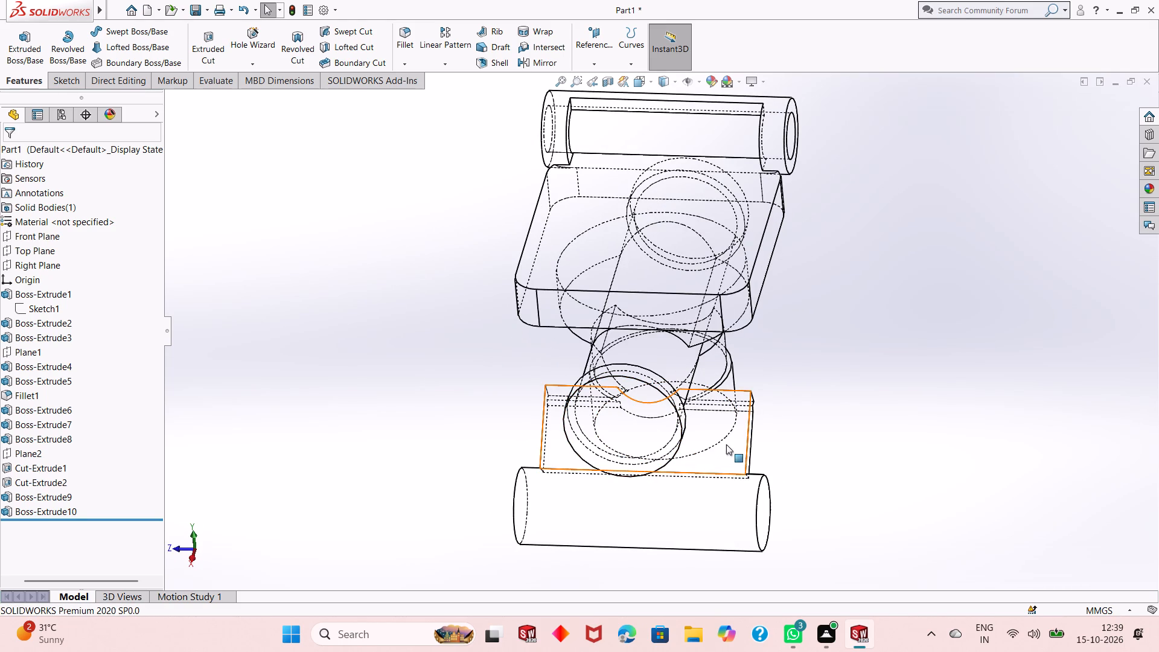
{"action": "right_click", "coordinate": [737, 453]}
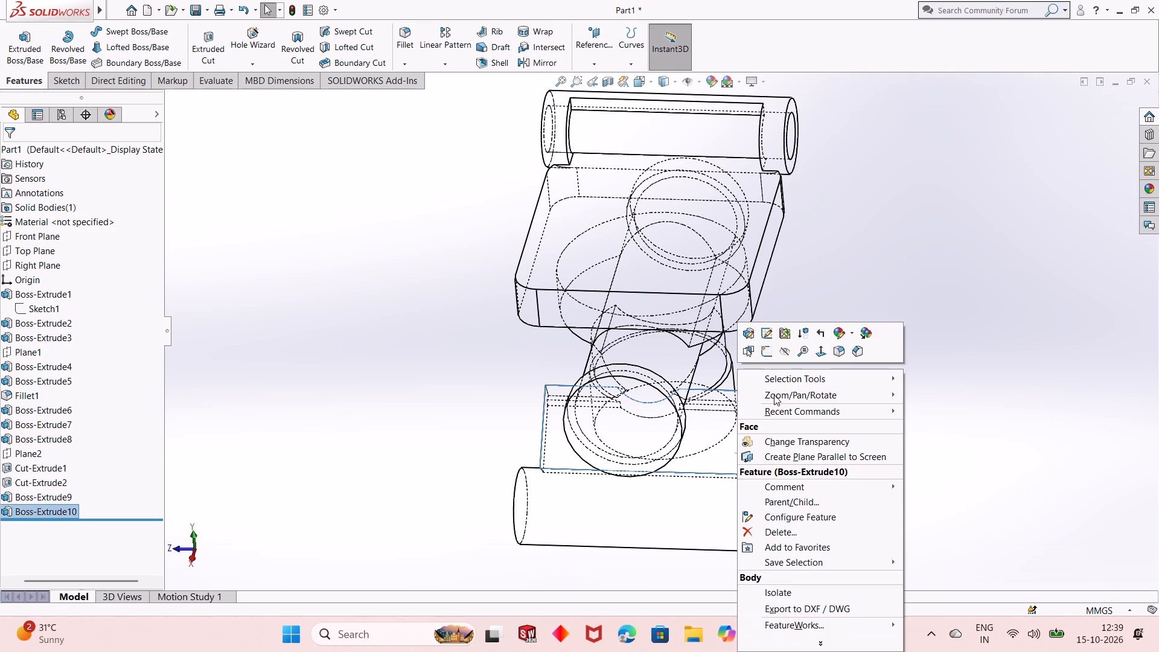
{"action": "left_click", "coordinate": [766, 350]}
{"action": "key", "text": "ctrl+8"}
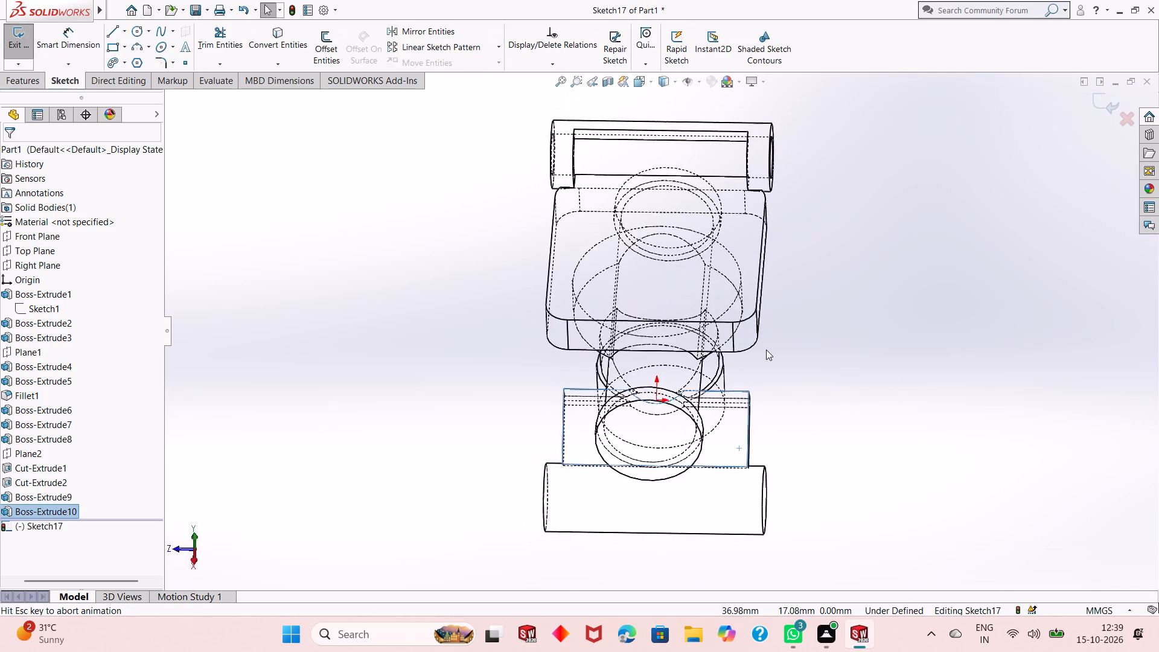
{"action": "scroll", "coordinate": [672, 392], "scroll_direction": "down", "scroll_amount": 1}
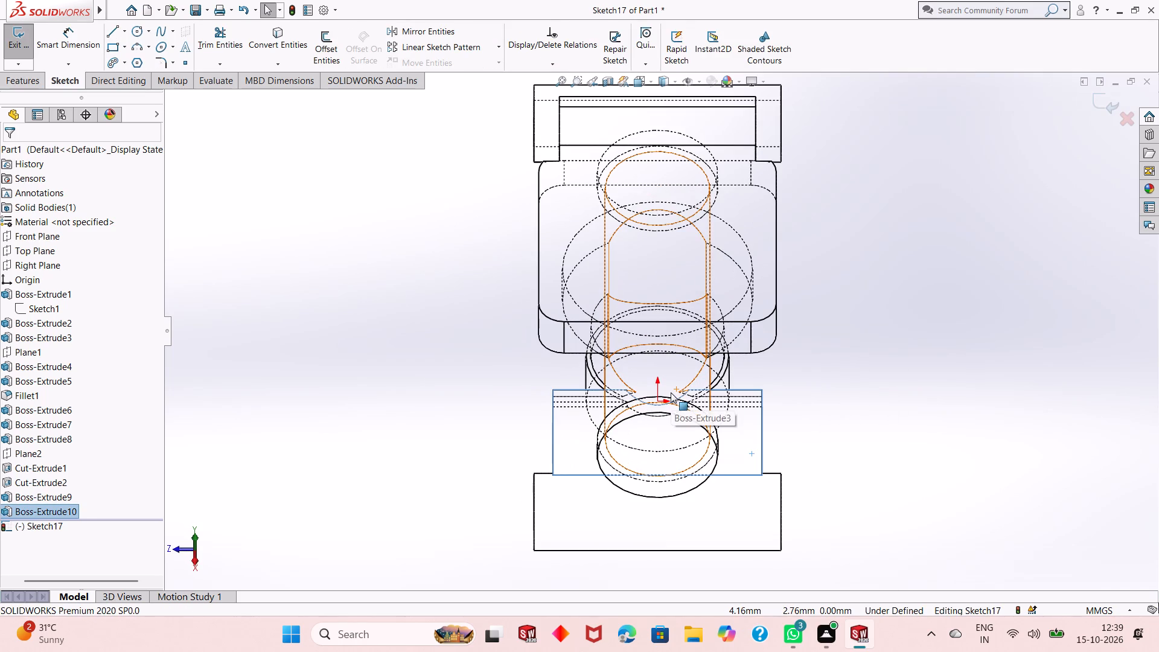
{"action": "key", "text": "Escape"}
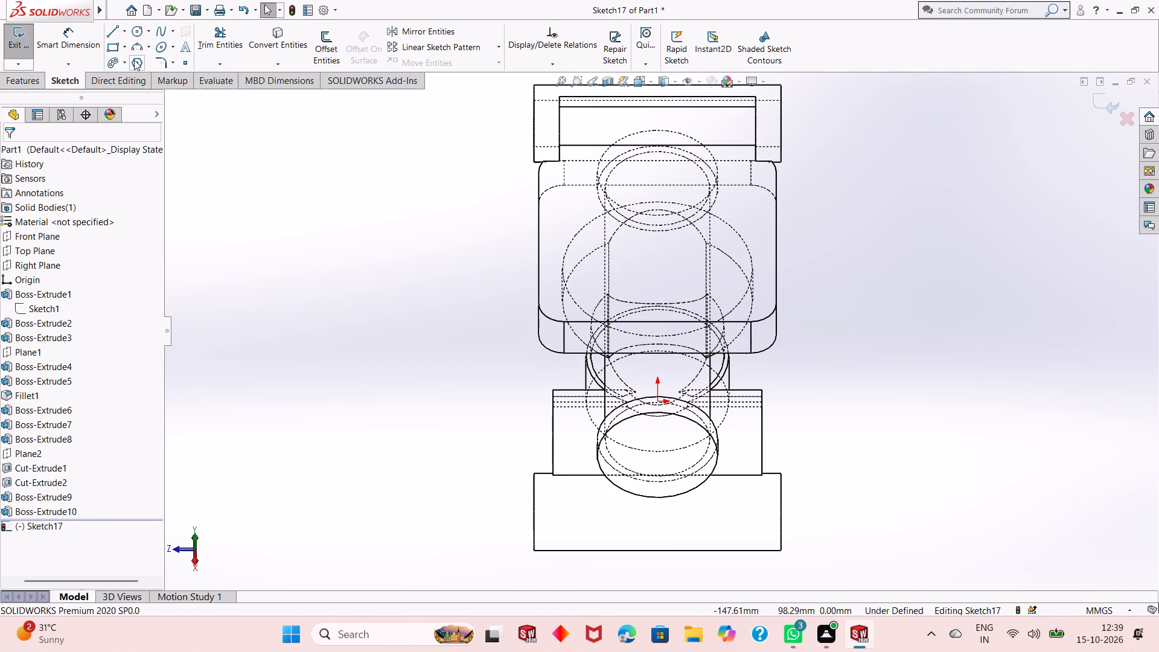
Sketch a 15 mm line from the rib face's top-edge midpoint toward negative Z, then close a triangle through that side's lower and upper corners.
{"action": "left_click", "coordinate": [116, 34]}
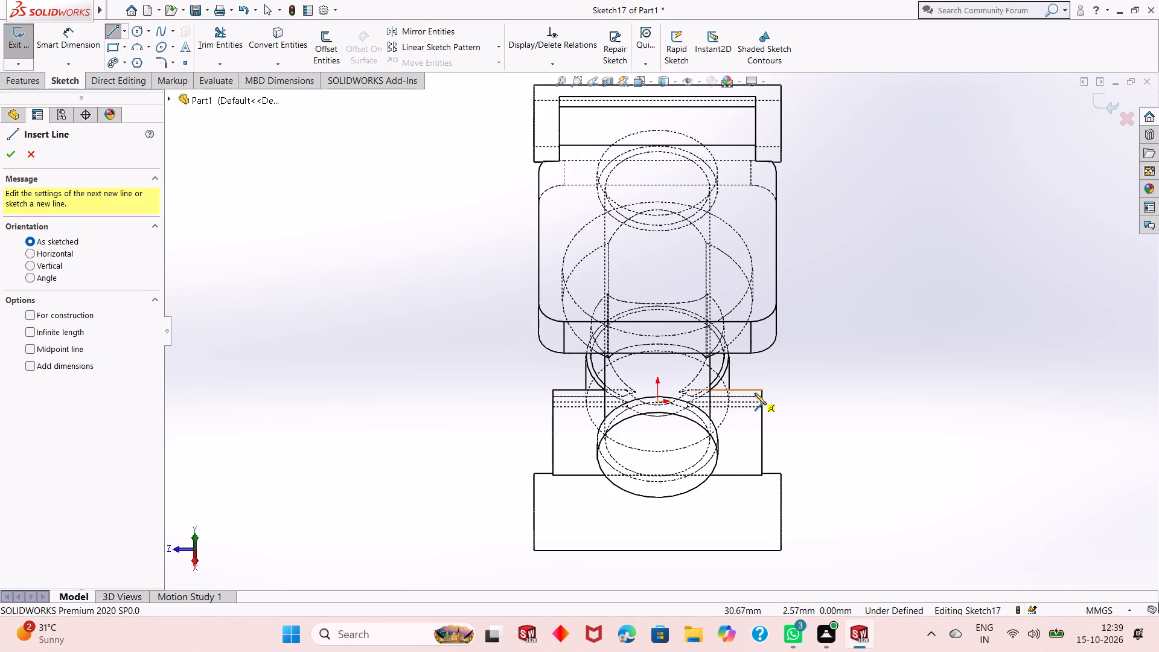
{"action": "left_click", "coordinate": [657, 388]}
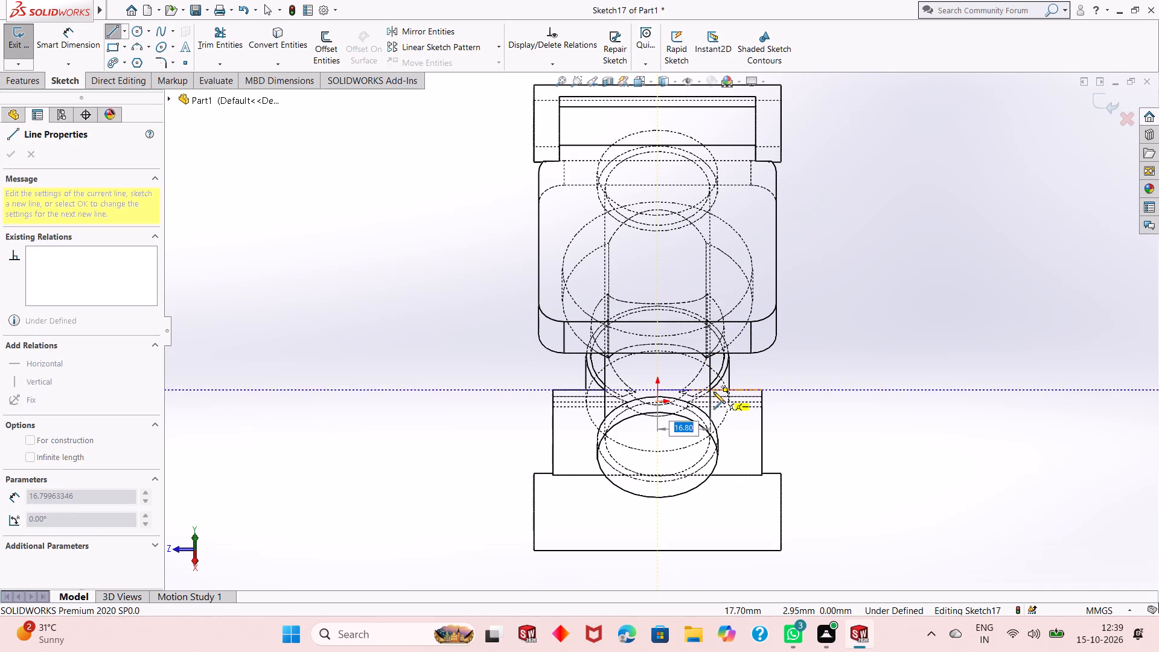
{"action": "type", "text": "15"}
{"action": "key", "text": "Return"}
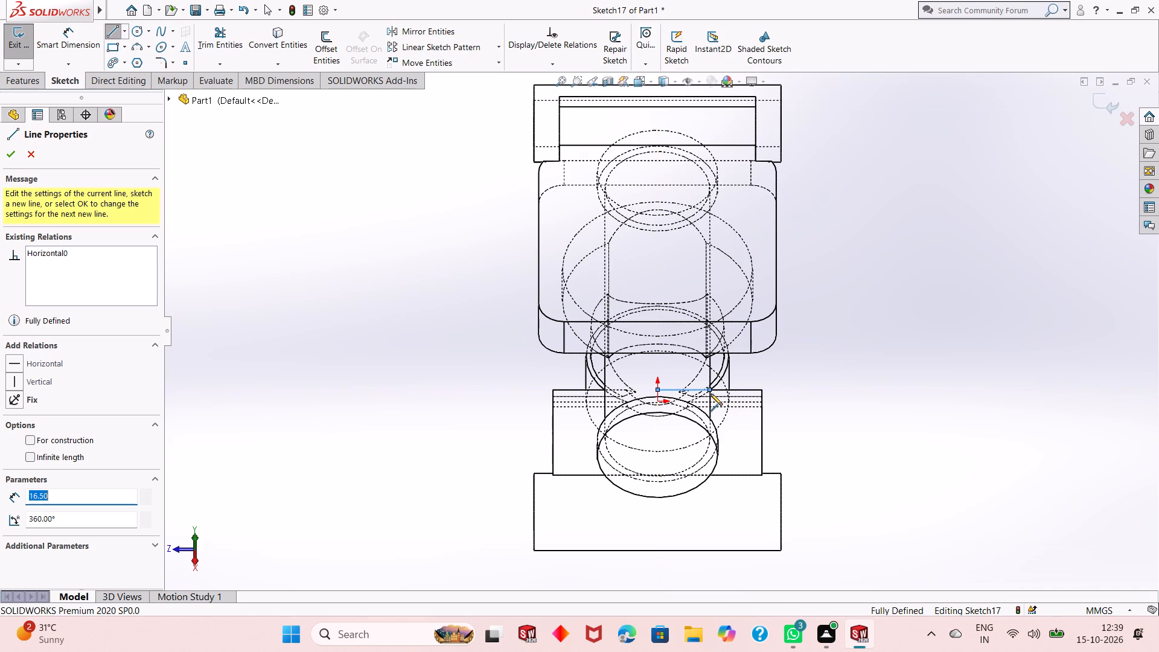
{"action": "left_click", "coordinate": [761, 477]}
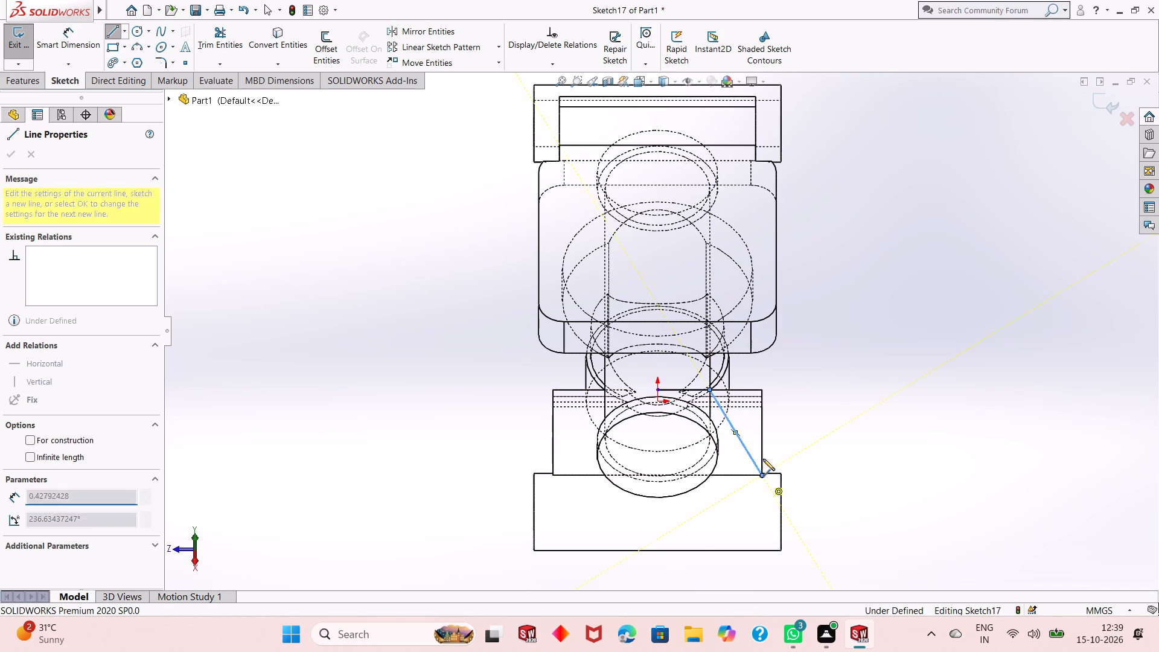
{"action": "left_click", "coordinate": [761, 391]}
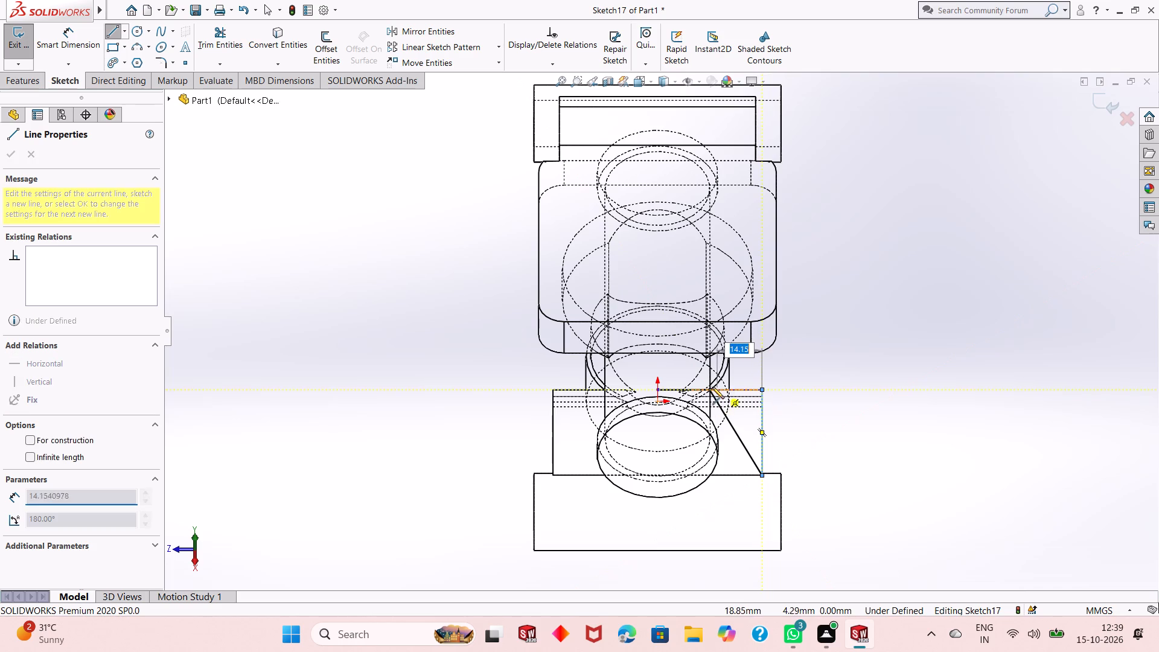
{"action": "left_click", "coordinate": [709, 389]}
{"action": "key", "text": "Escape"}
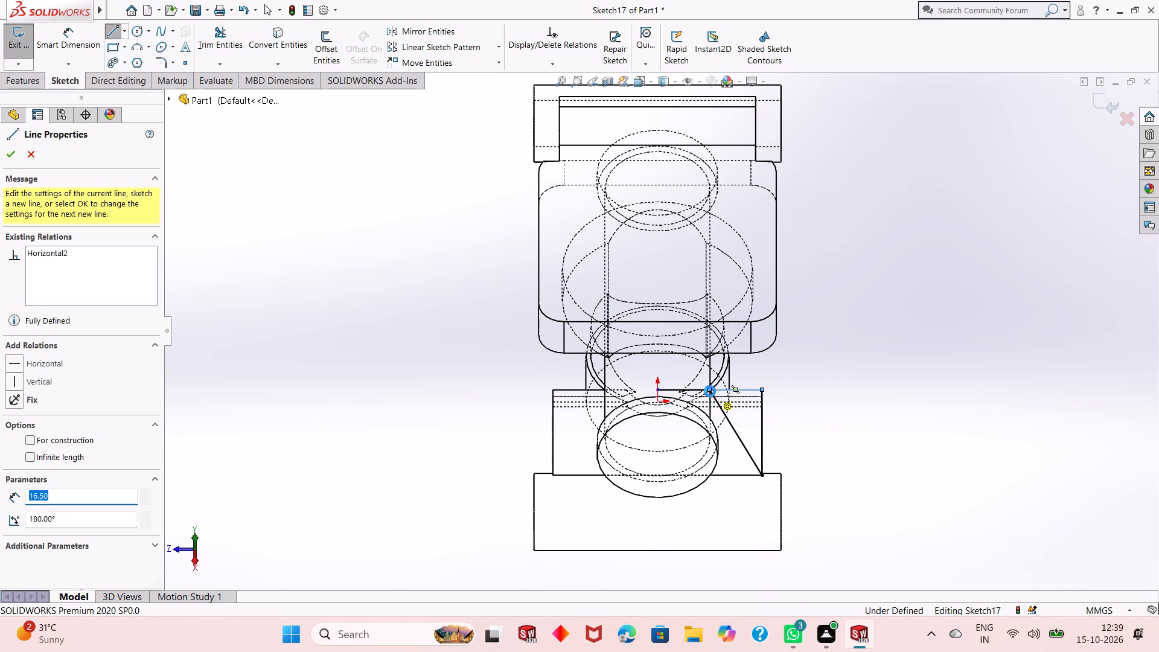
{"action": "key", "text": "Escape"}
{"action": "key", "text": "Escape"}
{"action": "right_click", "coordinate": [415, 318]}
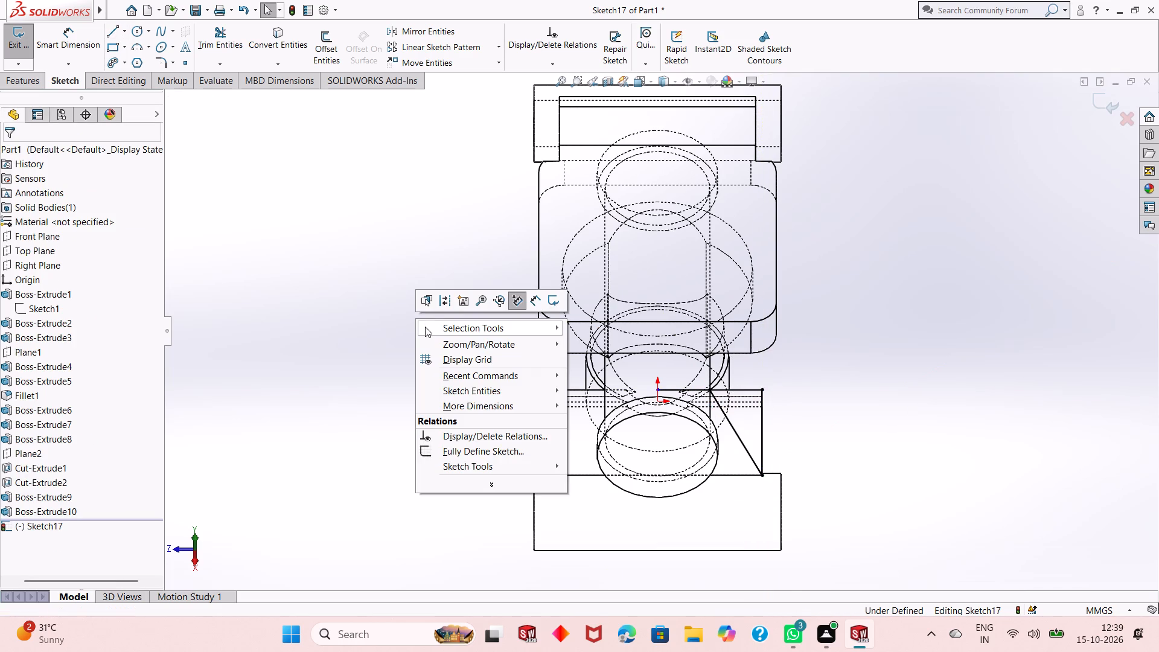
{"action": "key", "text": "Escape"}
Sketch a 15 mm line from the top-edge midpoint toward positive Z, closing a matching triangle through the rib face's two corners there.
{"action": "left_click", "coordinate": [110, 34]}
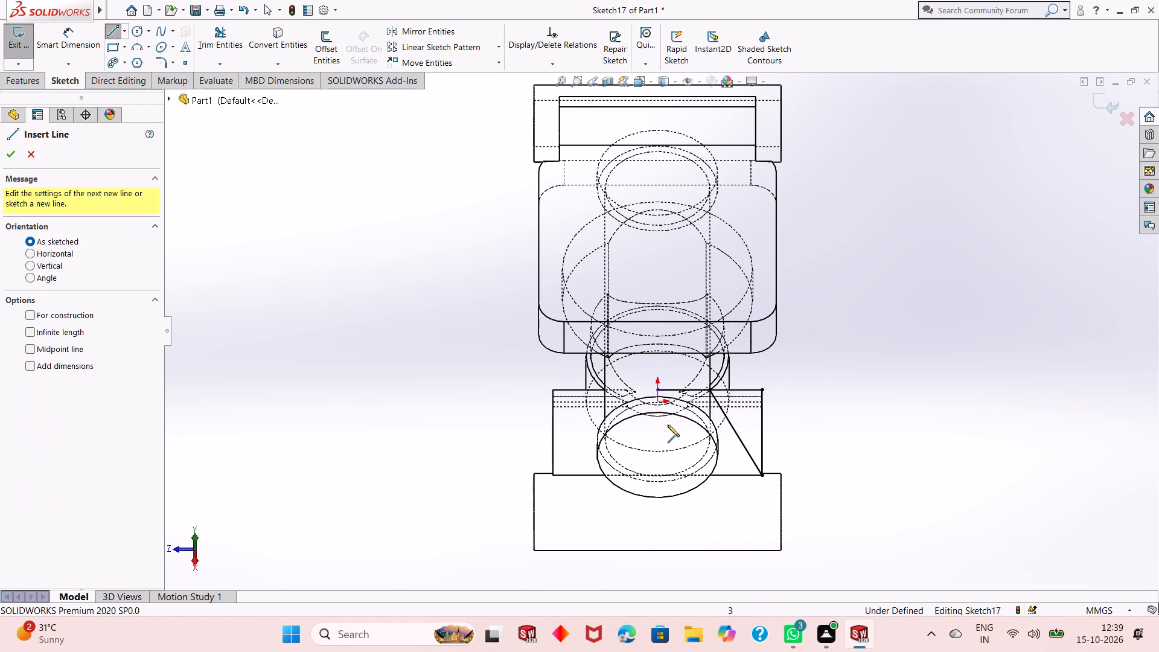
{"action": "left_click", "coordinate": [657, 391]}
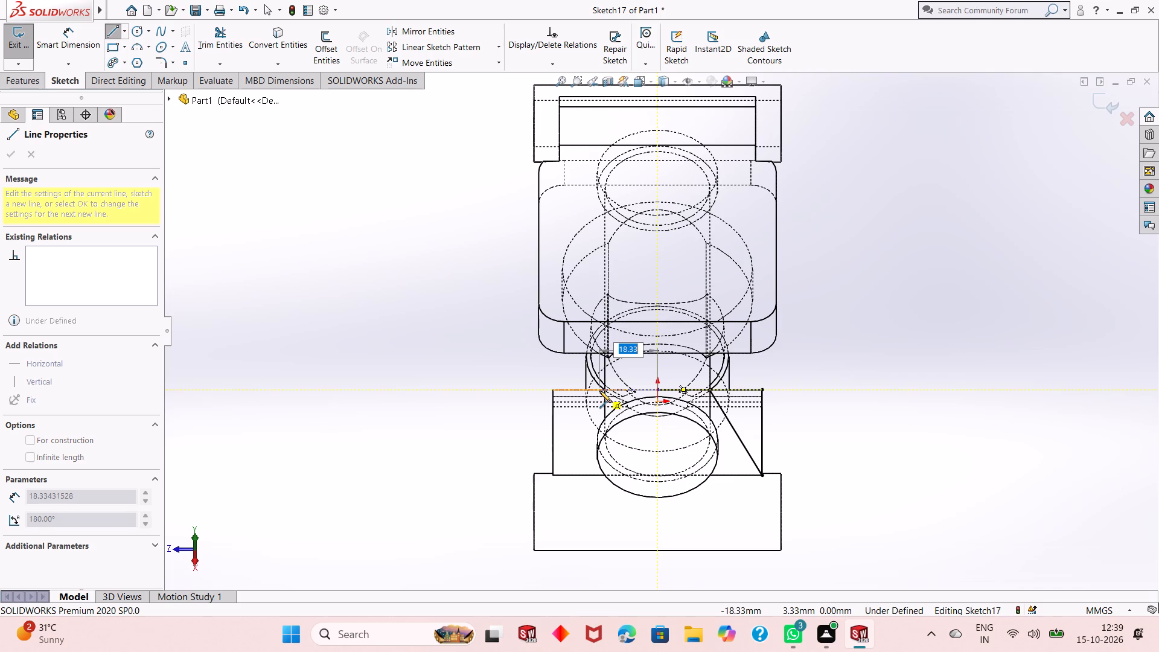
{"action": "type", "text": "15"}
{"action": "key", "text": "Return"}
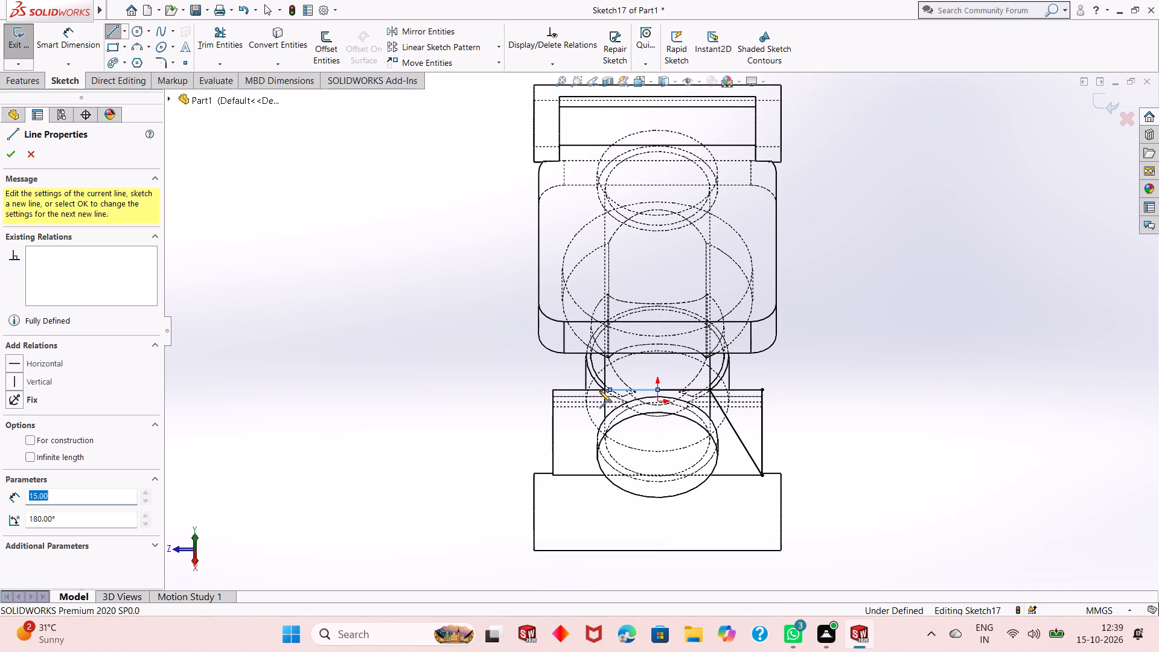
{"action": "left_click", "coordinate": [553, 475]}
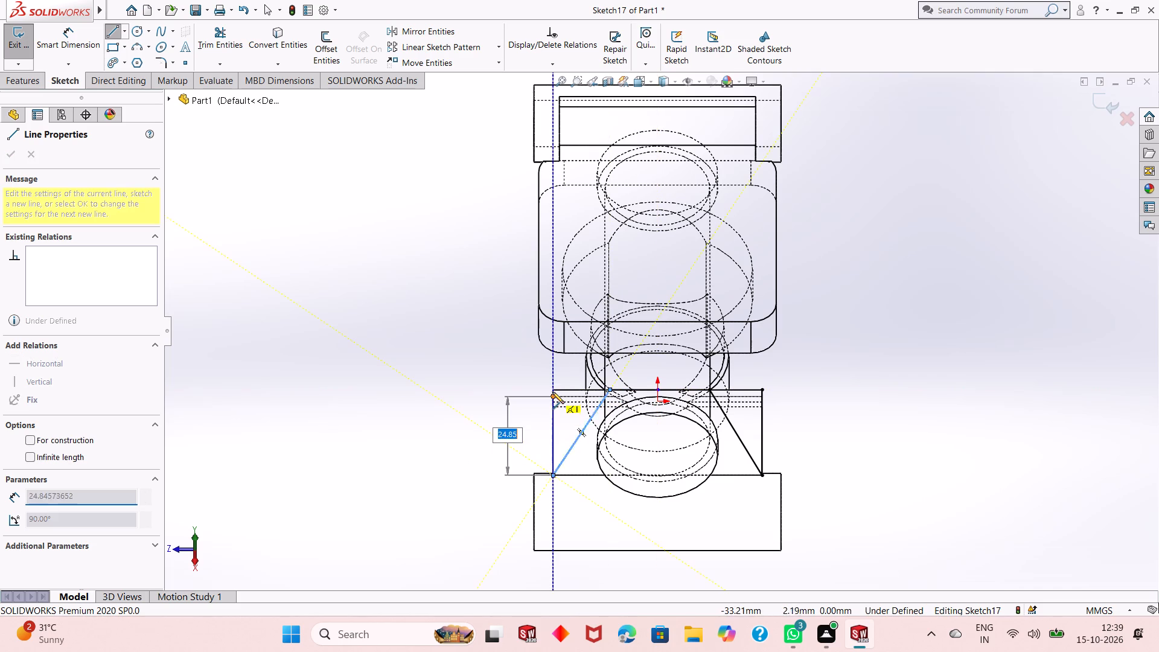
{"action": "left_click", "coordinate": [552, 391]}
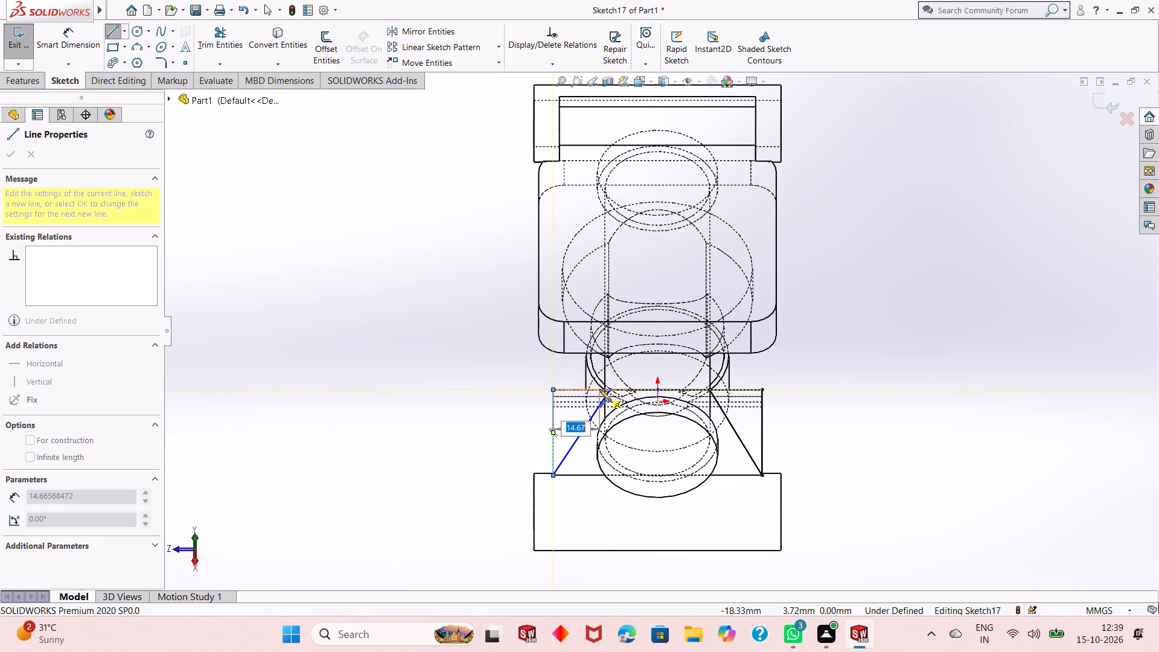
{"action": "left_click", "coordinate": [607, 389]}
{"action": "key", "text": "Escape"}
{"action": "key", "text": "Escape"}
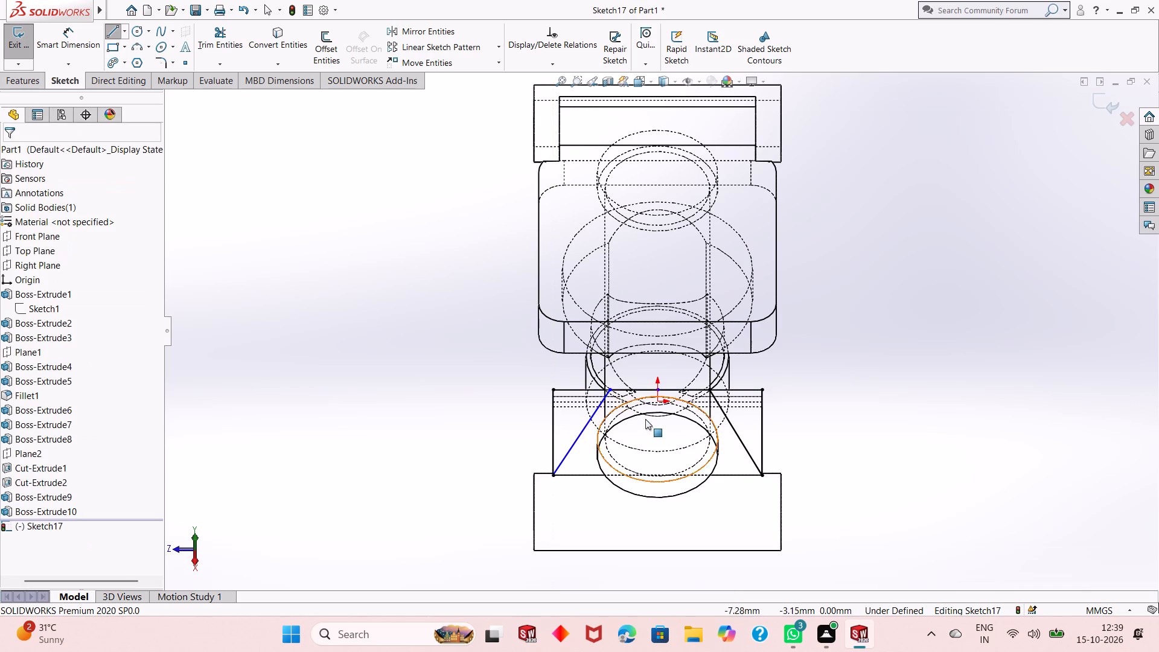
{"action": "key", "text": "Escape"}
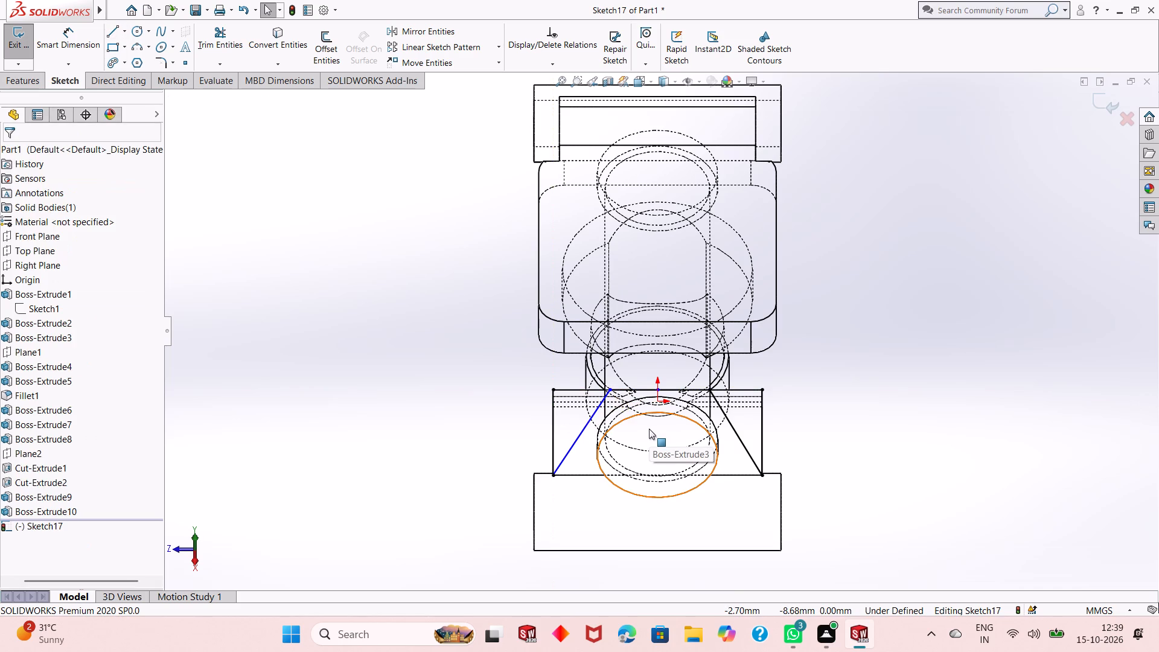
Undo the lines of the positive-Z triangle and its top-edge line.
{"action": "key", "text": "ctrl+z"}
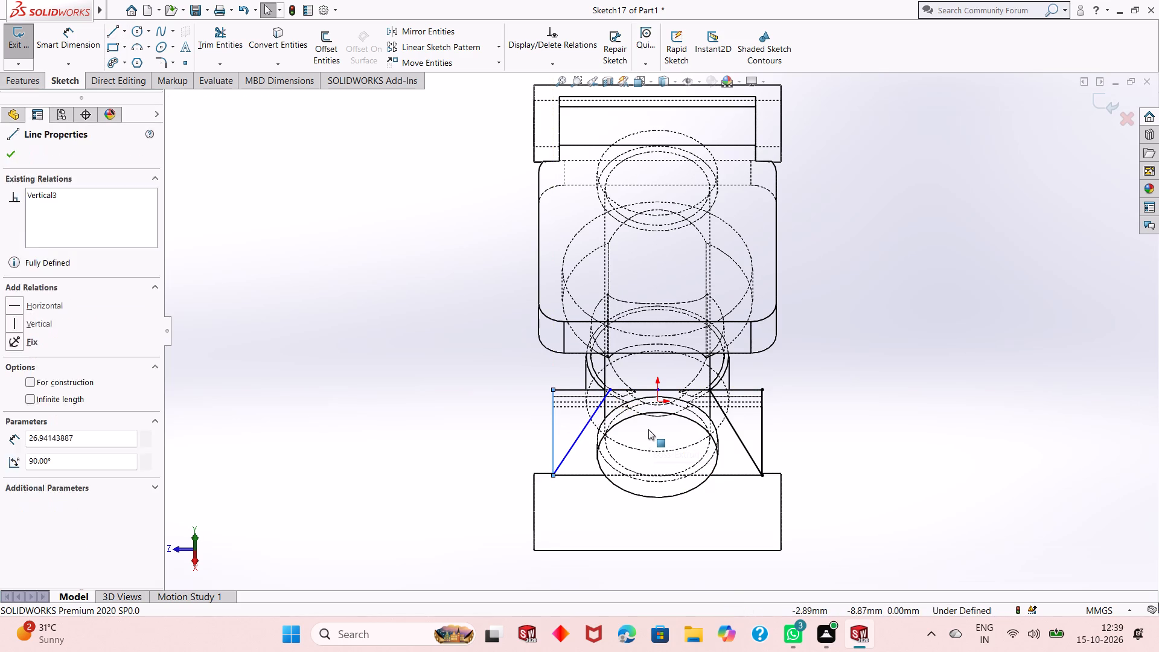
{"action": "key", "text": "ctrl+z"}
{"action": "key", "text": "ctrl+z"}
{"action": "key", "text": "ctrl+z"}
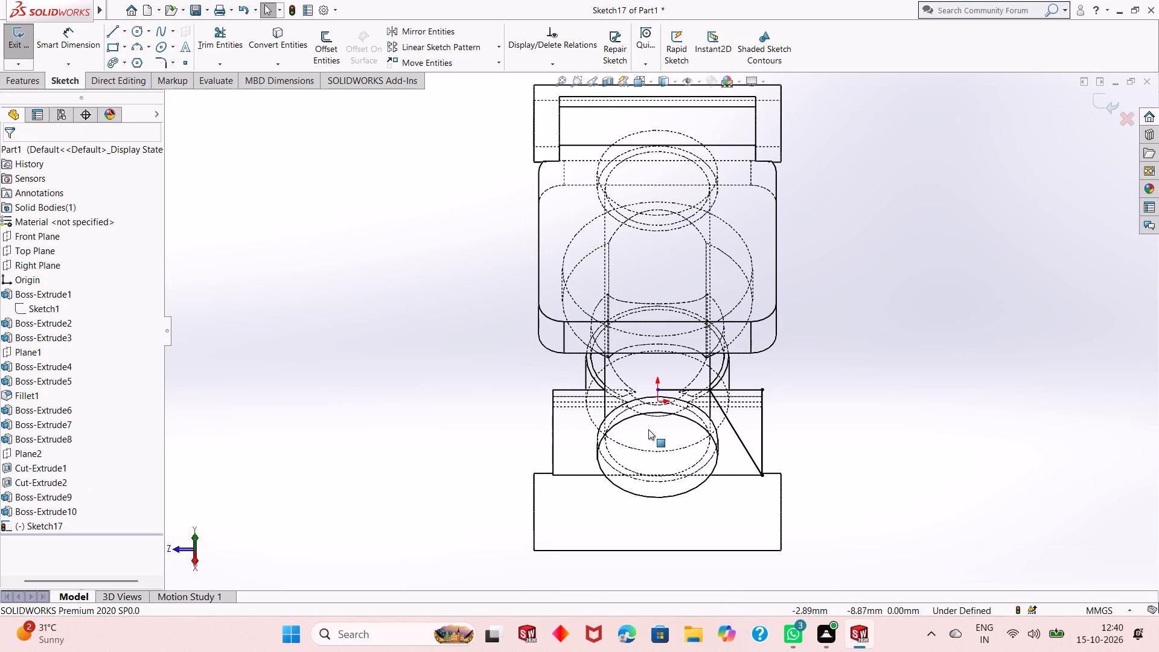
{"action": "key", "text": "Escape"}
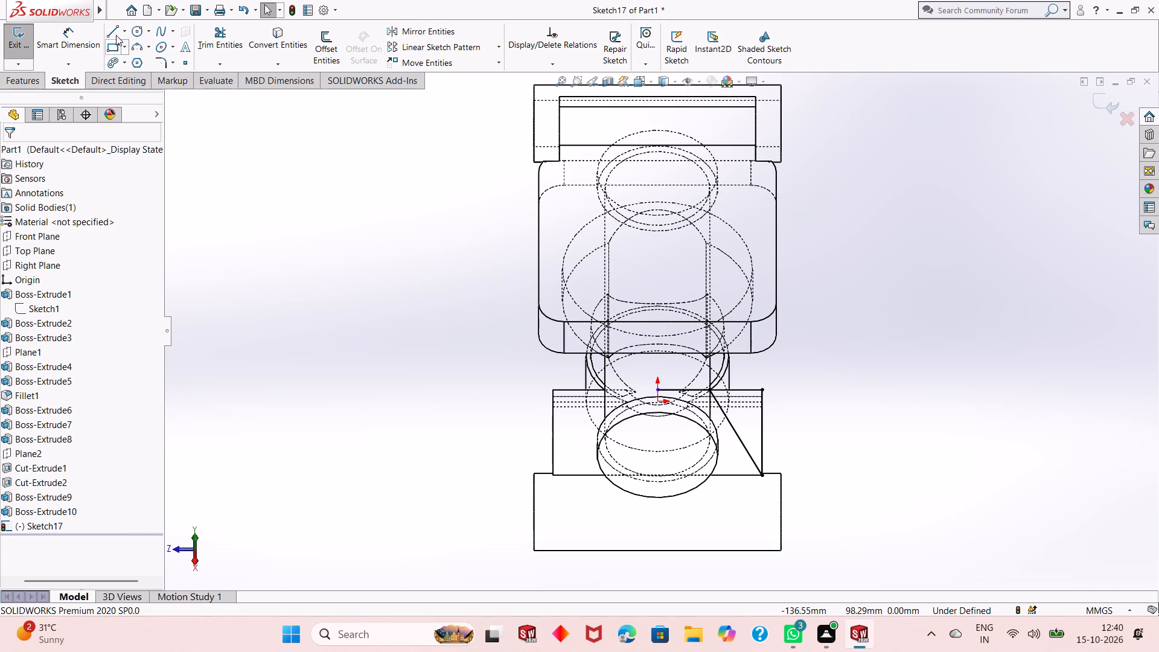
Redraw the 15 mm top-edge line from the midpoint toward positive Z and close the triangle through that side's lower and upper corners.
{"action": "left_click", "coordinate": [114, 33]}
{"action": "scroll", "coordinate": [679, 424], "scroll_direction": "up", "scroll_amount": 2}
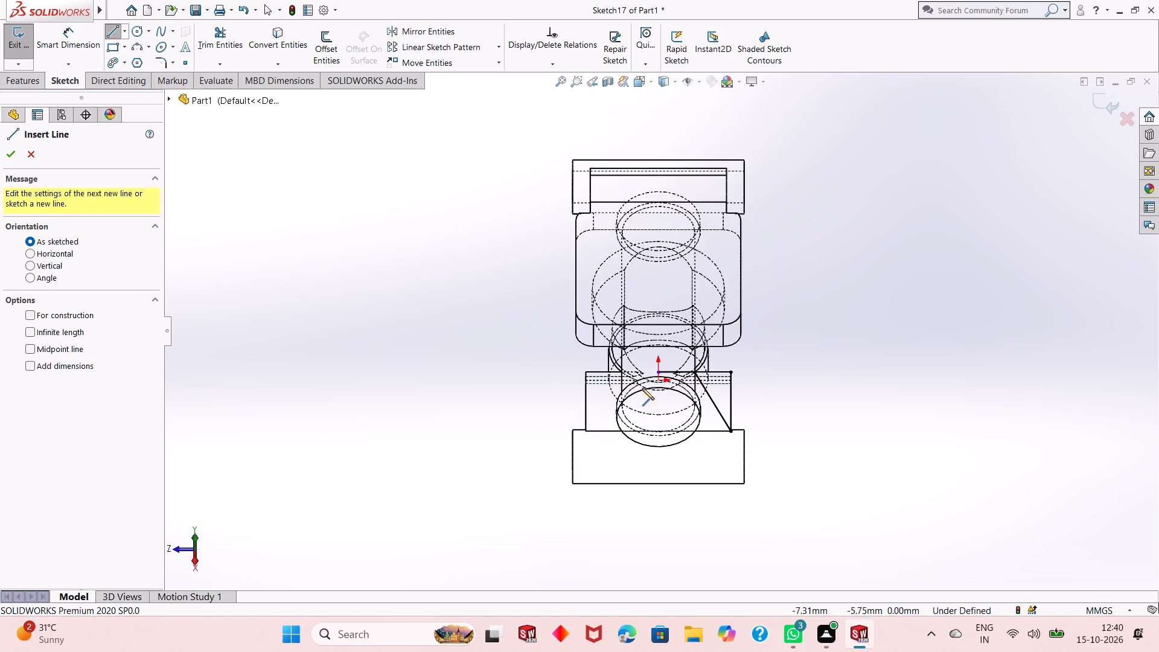
{"action": "scroll", "coordinate": [642, 386], "scroll_direction": "down", "scroll_amount": 4}
{"action": "scroll", "coordinate": [683, 359], "scroll_direction": "down", "scroll_amount": 4}
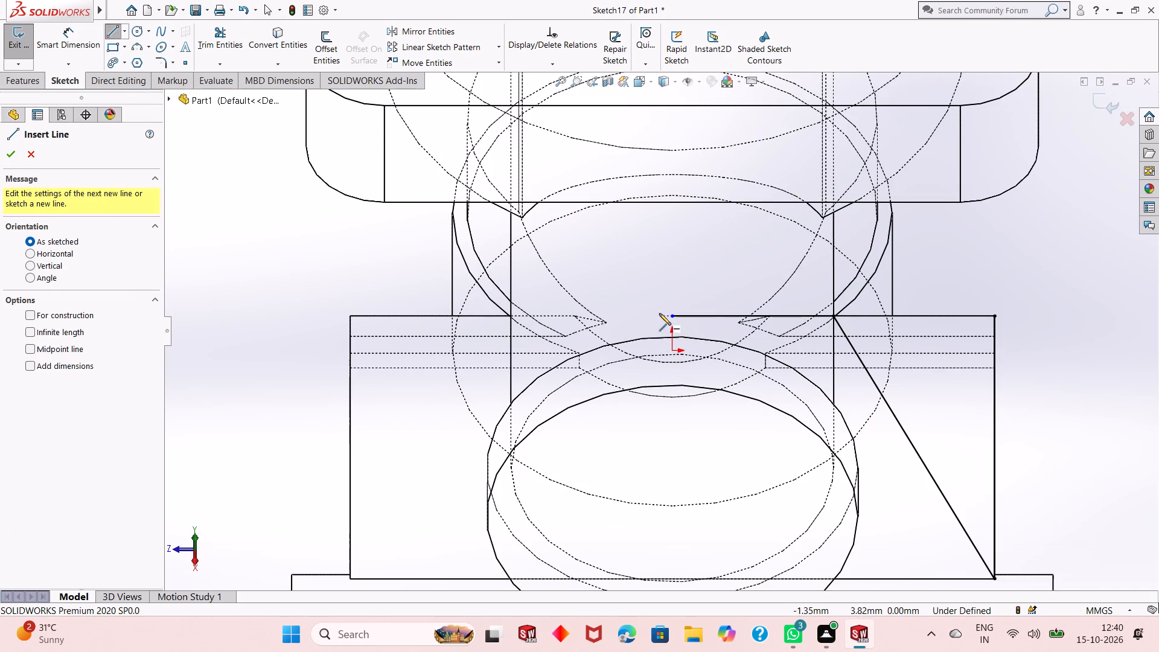
{"action": "left_click", "coordinate": [671, 315]}
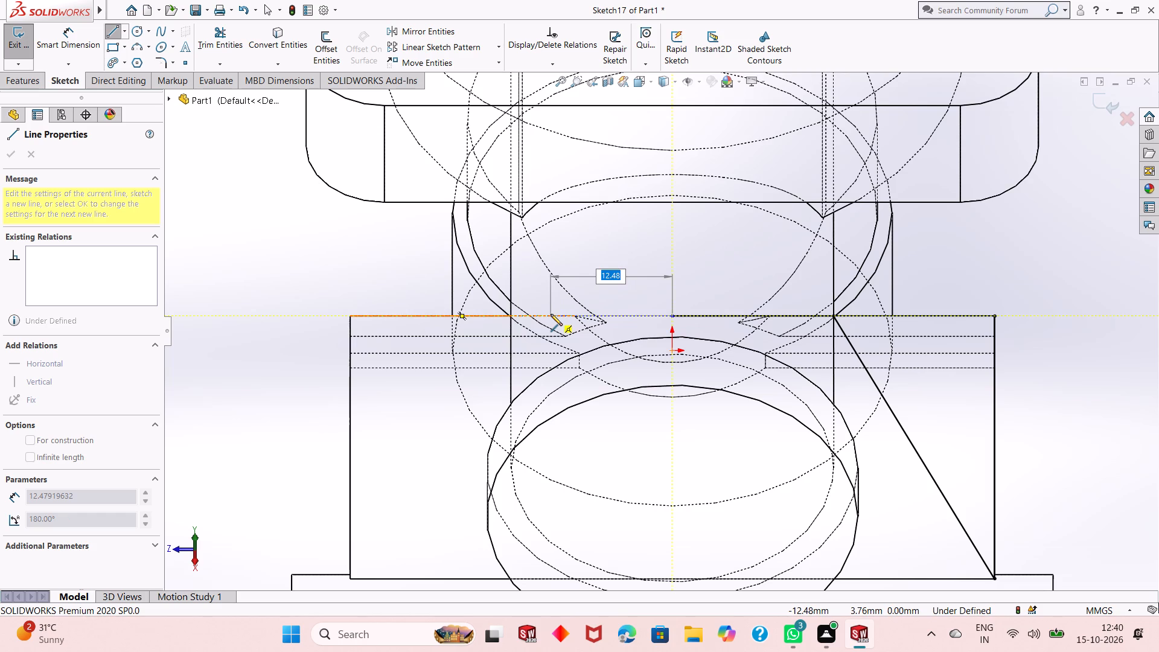
{"action": "type", "text": "15"}
{"action": "key", "text": "Return"}
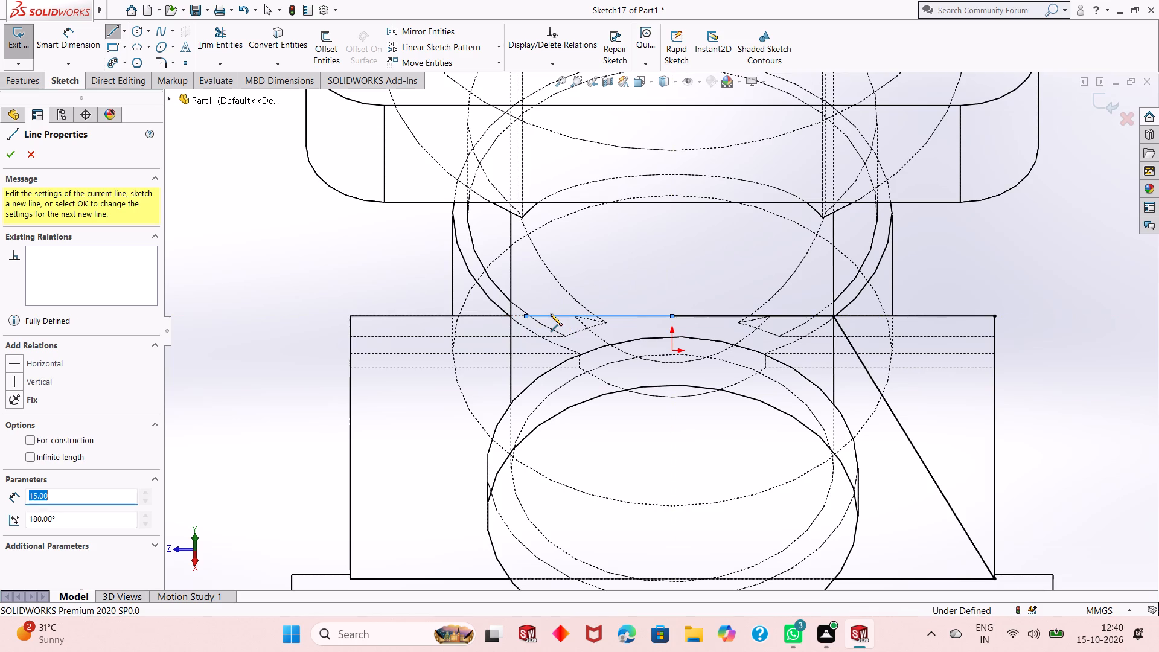
{"action": "left_click", "coordinate": [351, 580]}
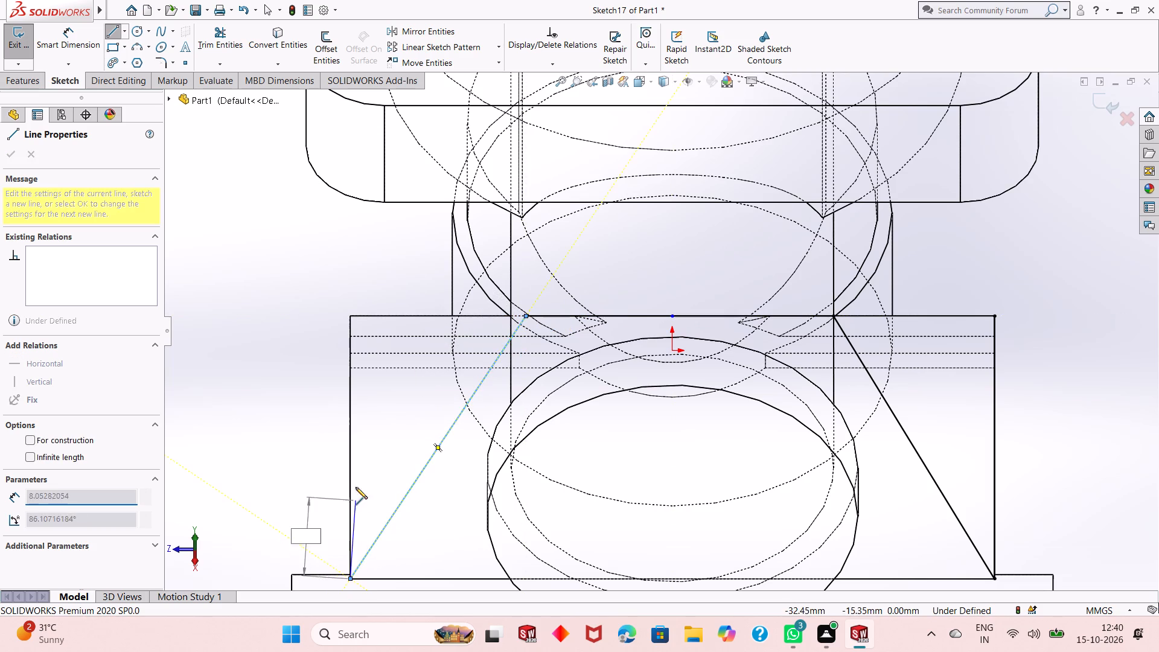
{"action": "left_click", "coordinate": [349, 315]}
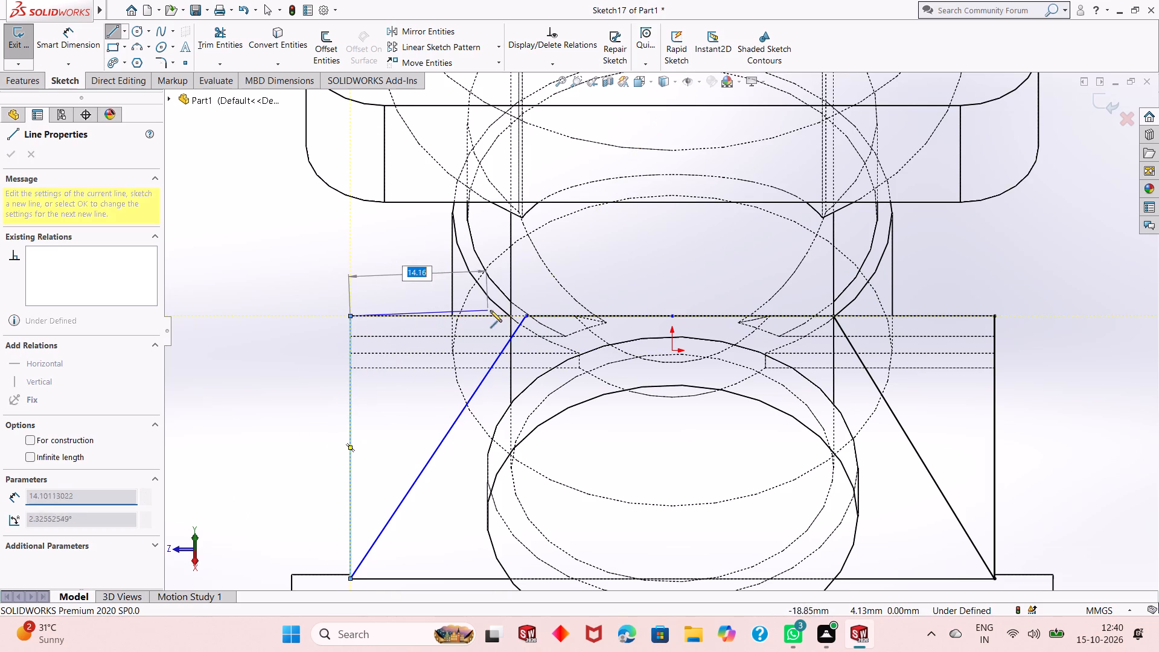
{"action": "left_click", "coordinate": [528, 317]}
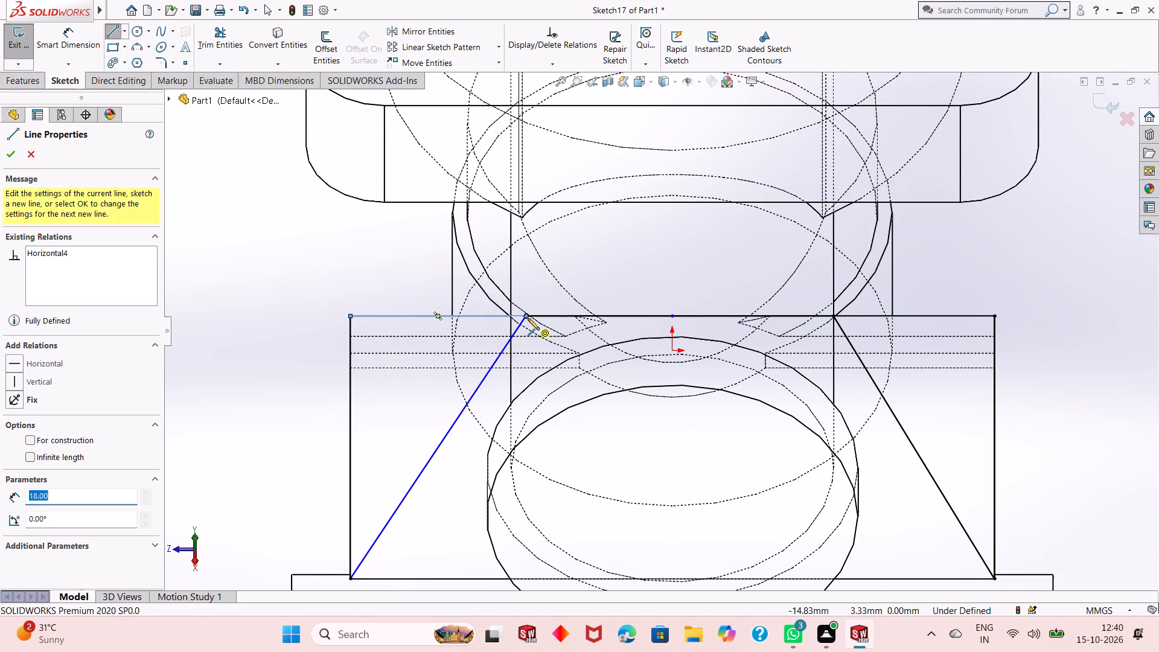
{"action": "key", "text": "Escape"}
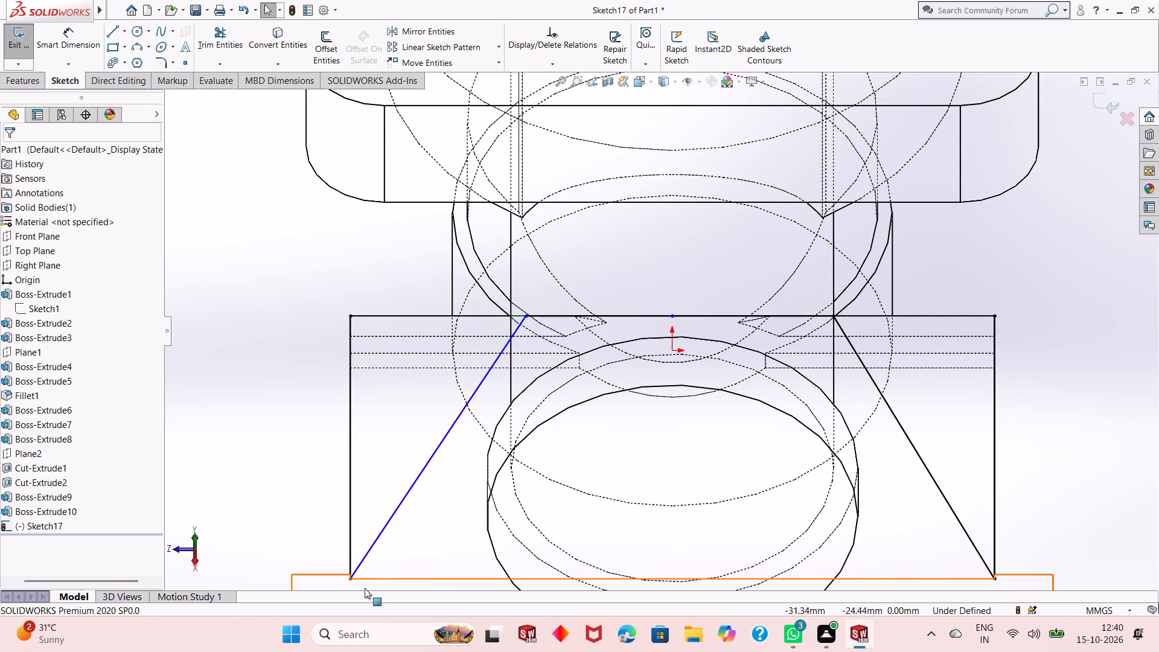
Fix the positive-Z triangle's lower corner, the top edge's midpoint, and the slanted line's upper endpoint.
{"action": "scroll", "coordinate": [352, 583], "scroll_direction": "down", "scroll_amount": 6}
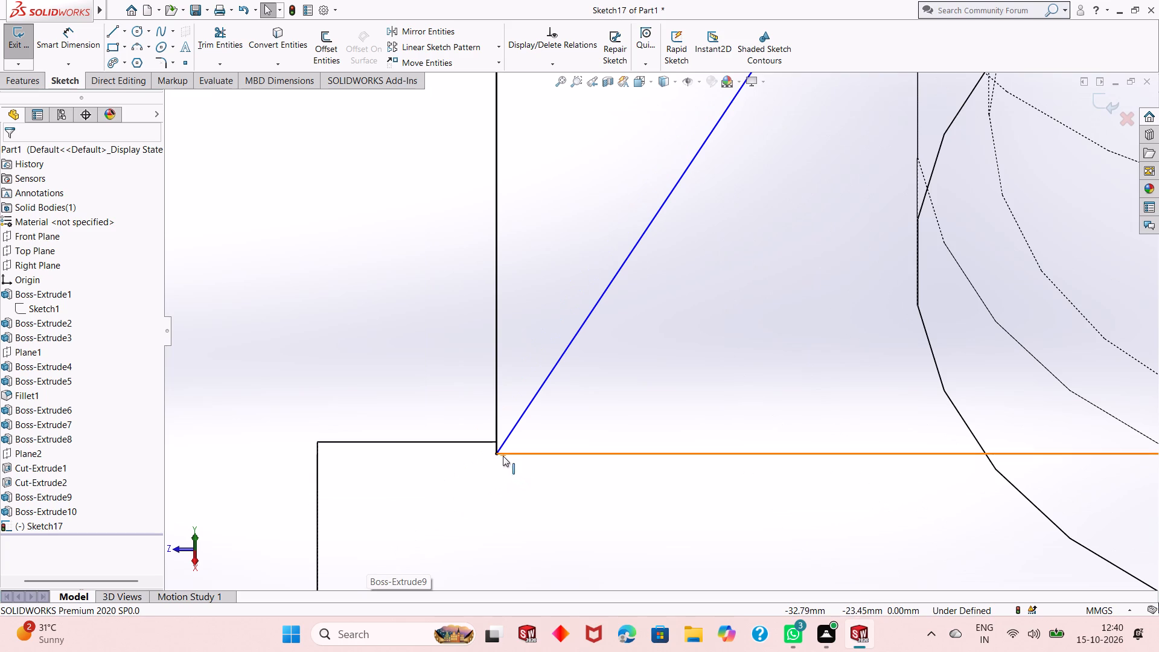
{"action": "left_click", "coordinate": [495, 453]}
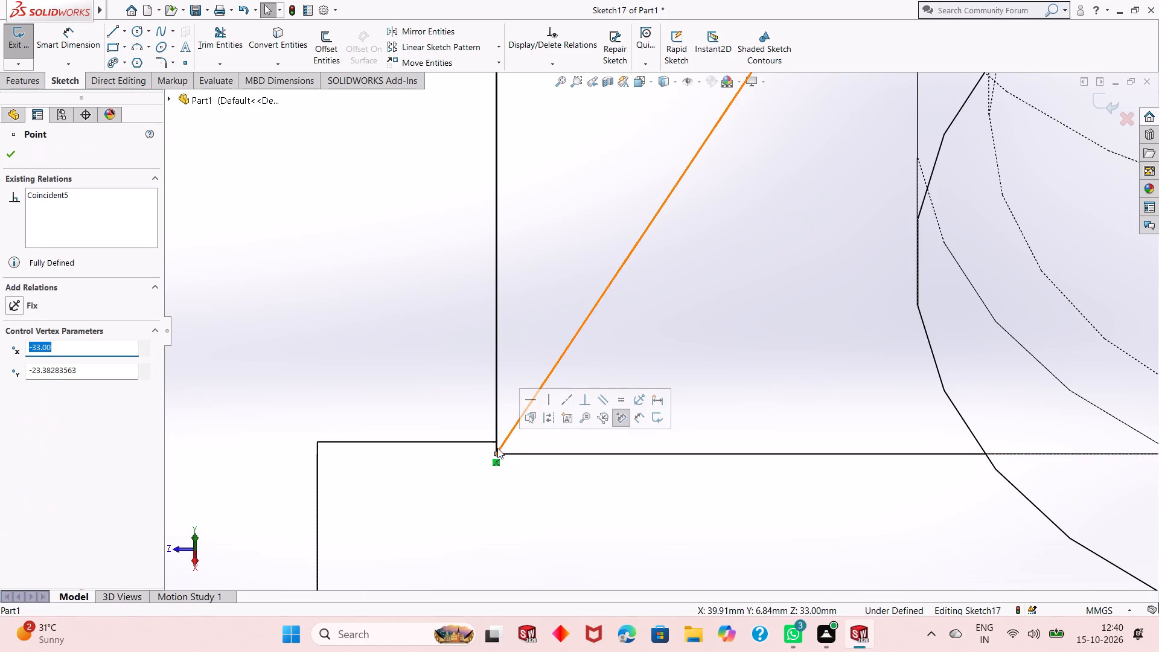
{"action": "left_click", "coordinate": [642, 405]}
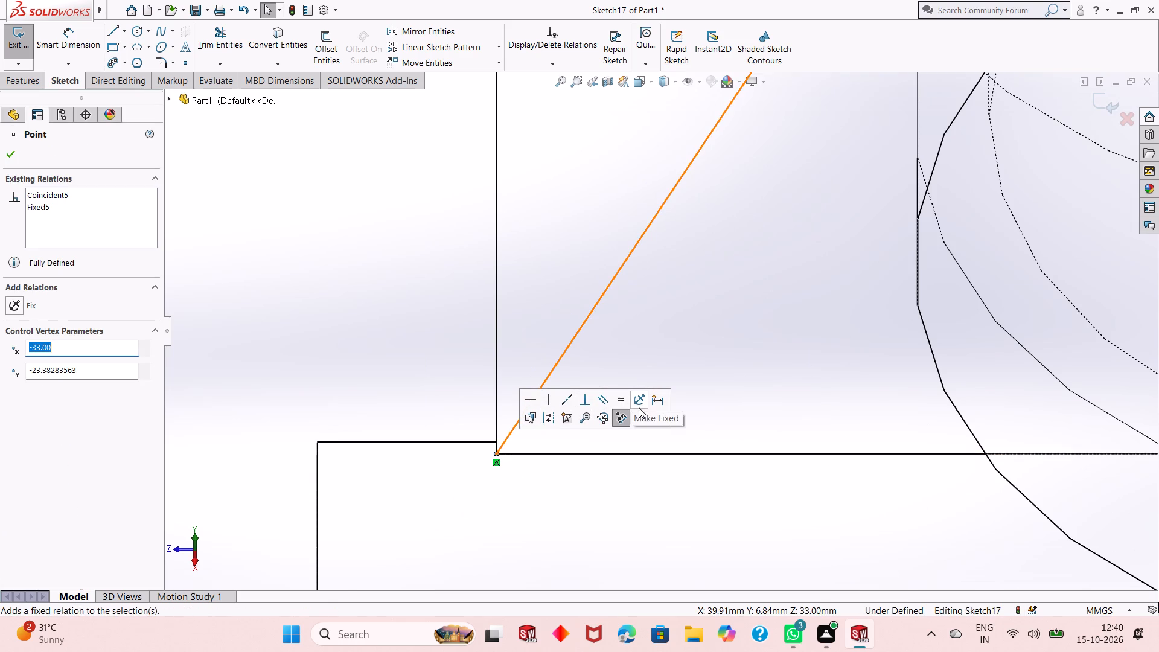
{"action": "key", "text": "Escape"}
{"action": "scroll", "coordinate": [523, 496], "scroll_direction": "up", "scroll_amount": 7}
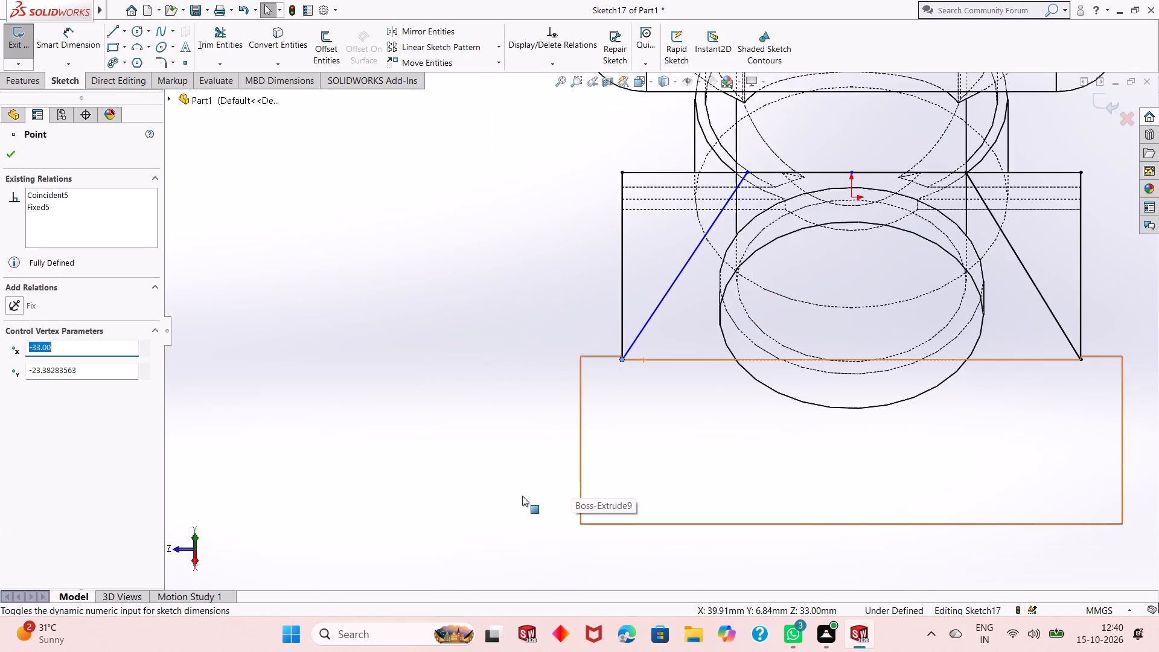
{"action": "scroll", "coordinate": [522, 496], "scroll_direction": "up", "scroll_amount": 3}
{"action": "scroll", "coordinate": [740, 209], "scroll_direction": "down", "scroll_amount": 3}
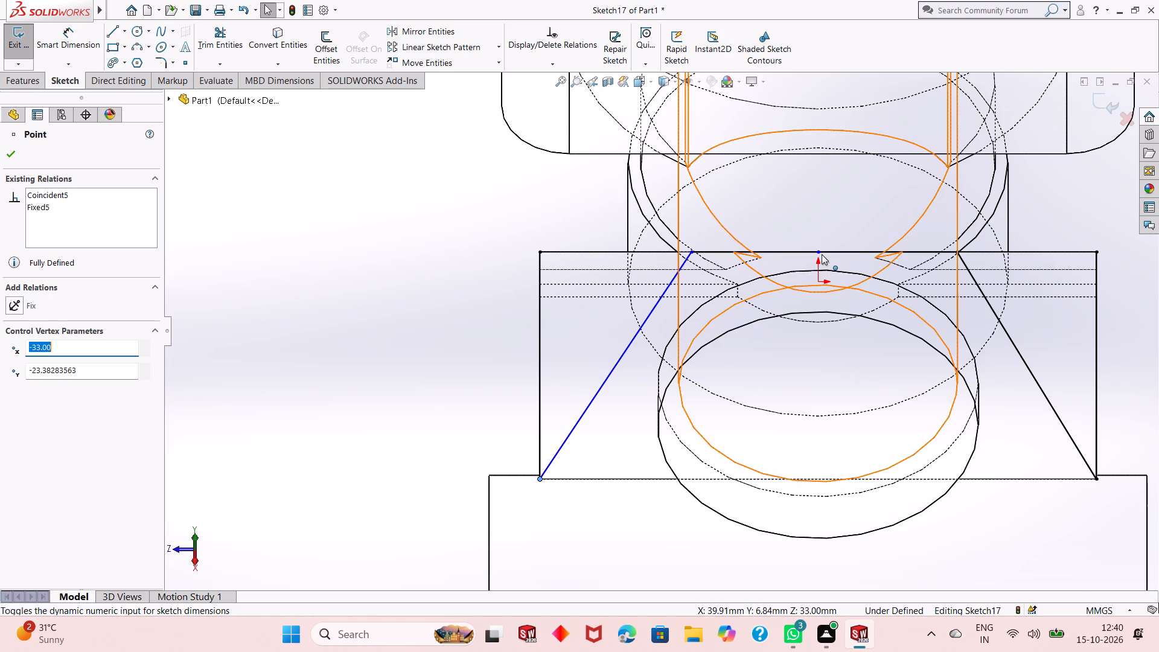
{"action": "left_click", "coordinate": [822, 252]}
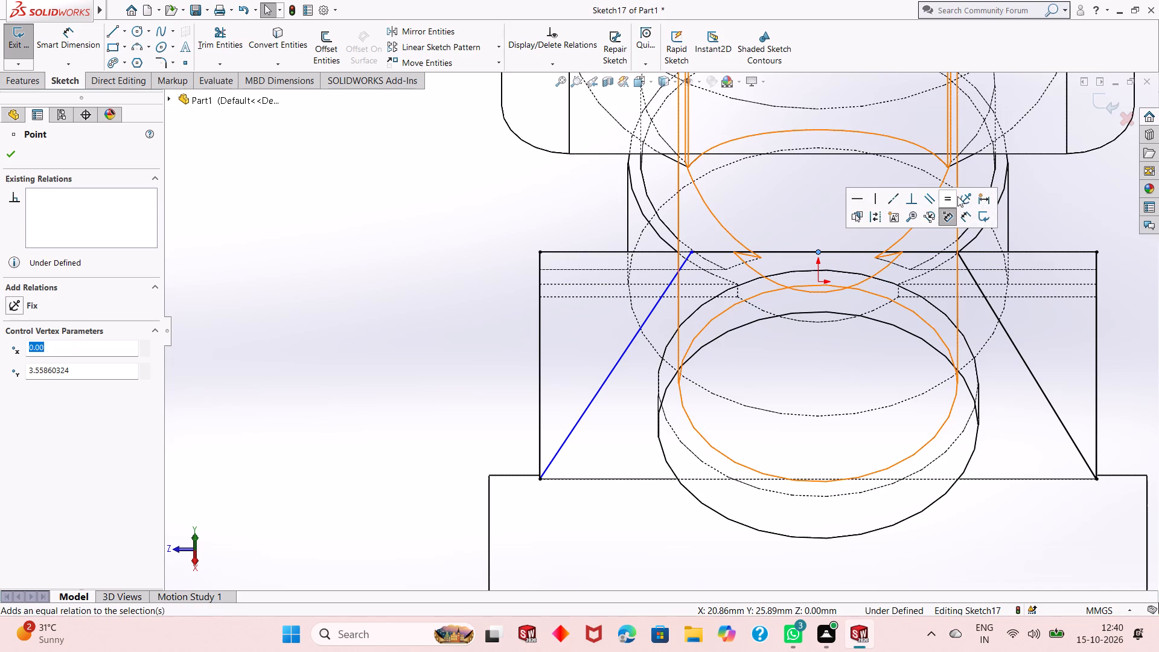
{"action": "left_click", "coordinate": [966, 197]}
{"action": "key", "text": "Escape"}
{"action": "key", "text": "Escape"}
{"action": "key", "text": "Escape"}
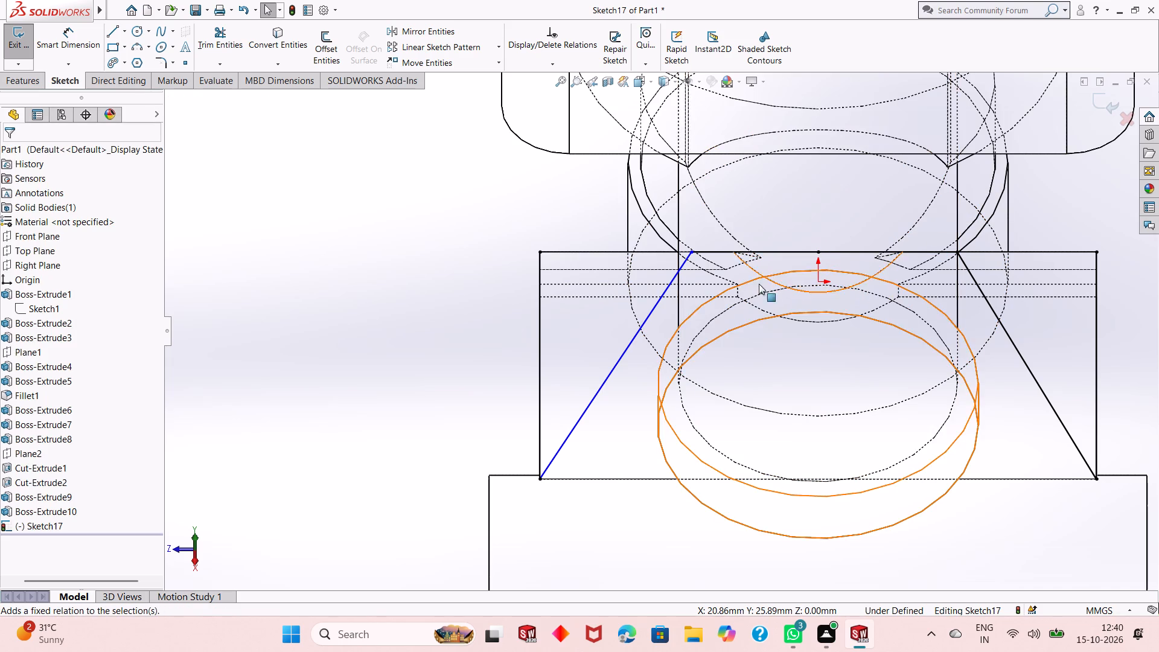
{"action": "left_click", "coordinate": [692, 253]}
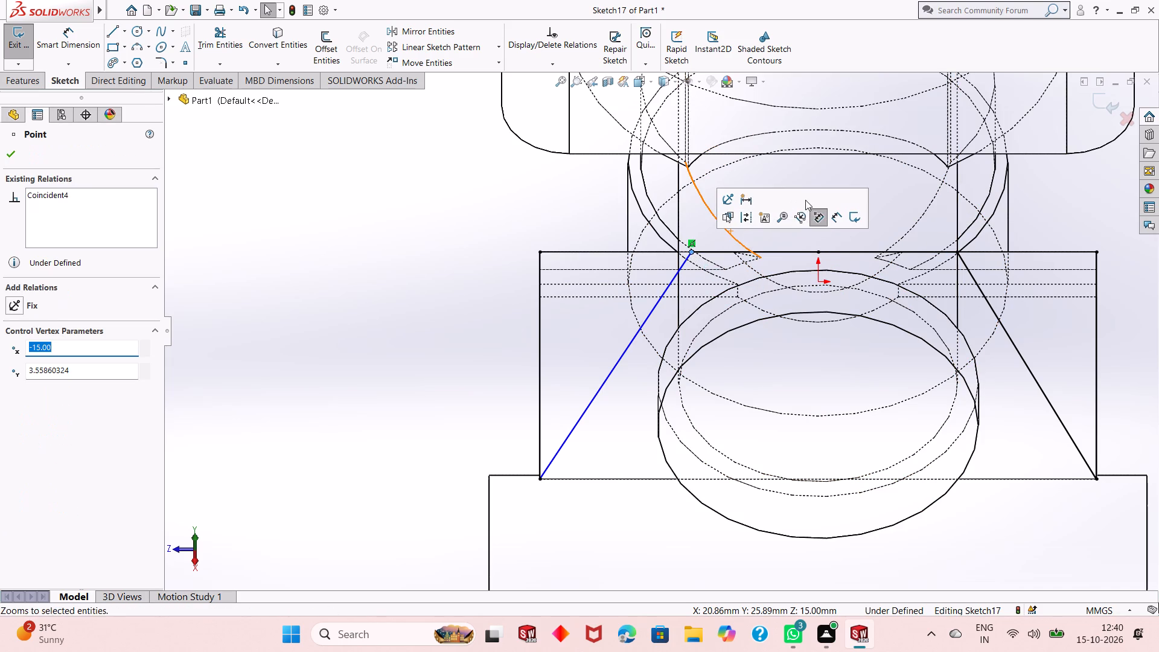
{"action": "left_click", "coordinate": [728, 203]}
{"action": "key", "text": "Escape"}
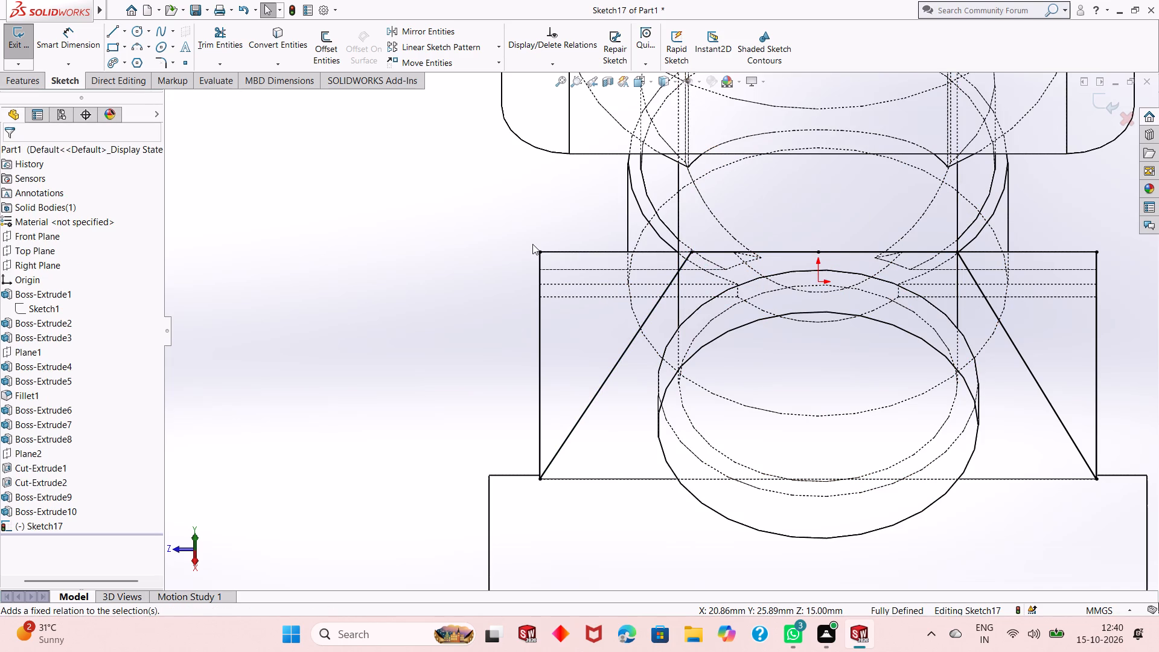
{"action": "key", "text": "Escape"}
{"action": "scroll", "coordinate": [806, 344], "scroll_direction": "up", "scroll_amount": 3}
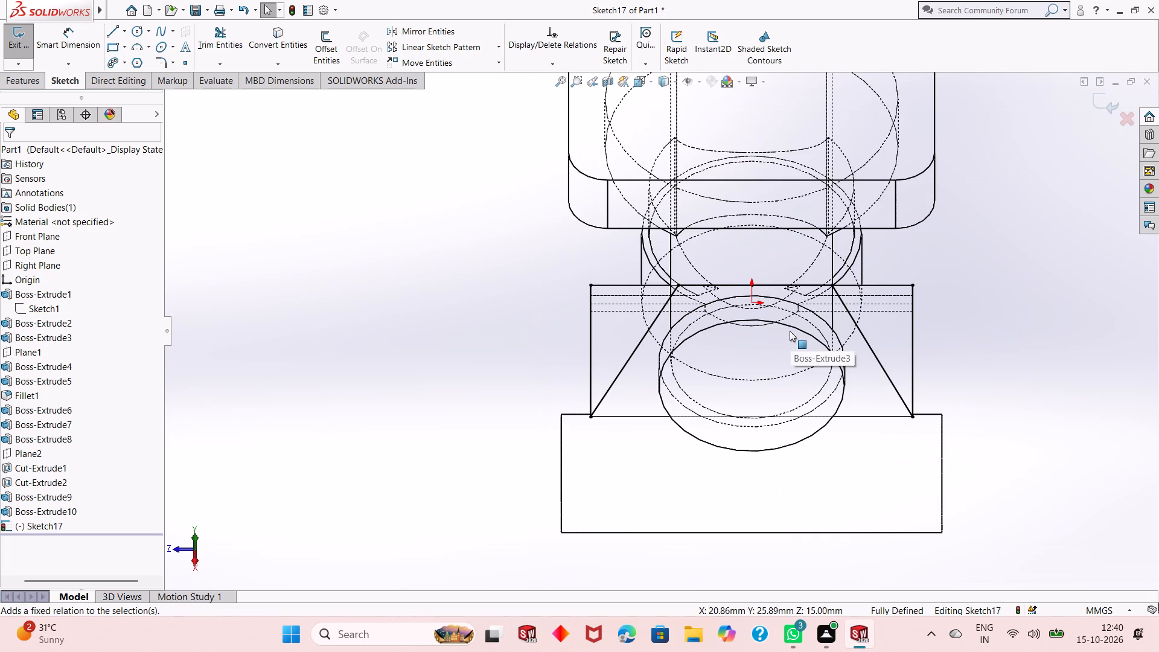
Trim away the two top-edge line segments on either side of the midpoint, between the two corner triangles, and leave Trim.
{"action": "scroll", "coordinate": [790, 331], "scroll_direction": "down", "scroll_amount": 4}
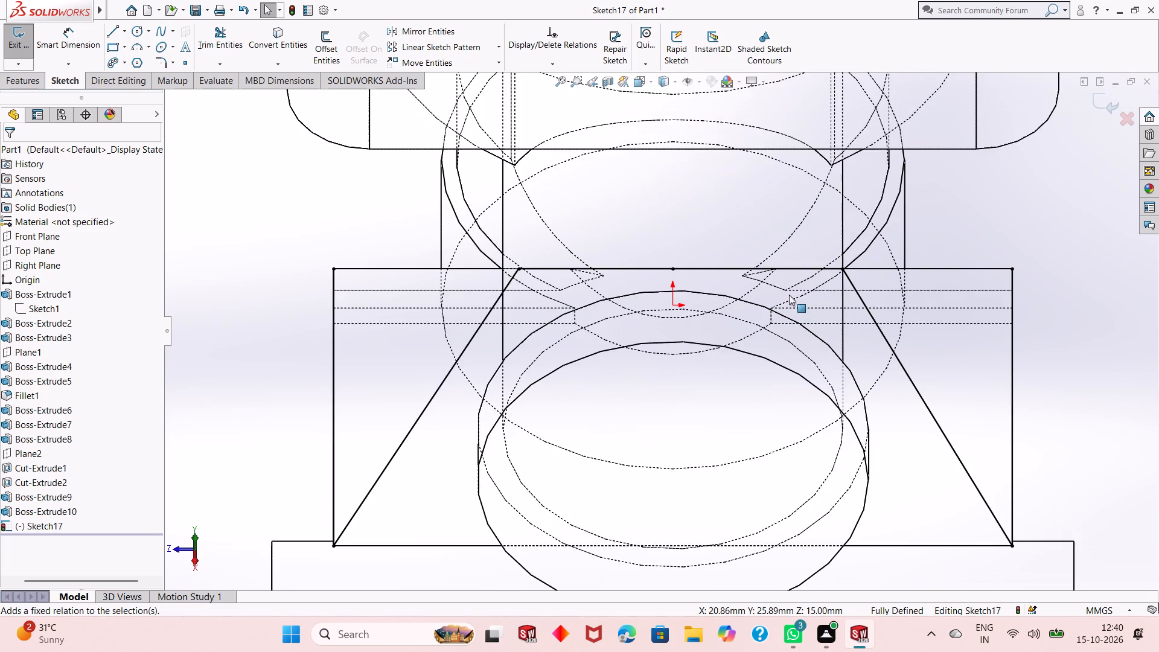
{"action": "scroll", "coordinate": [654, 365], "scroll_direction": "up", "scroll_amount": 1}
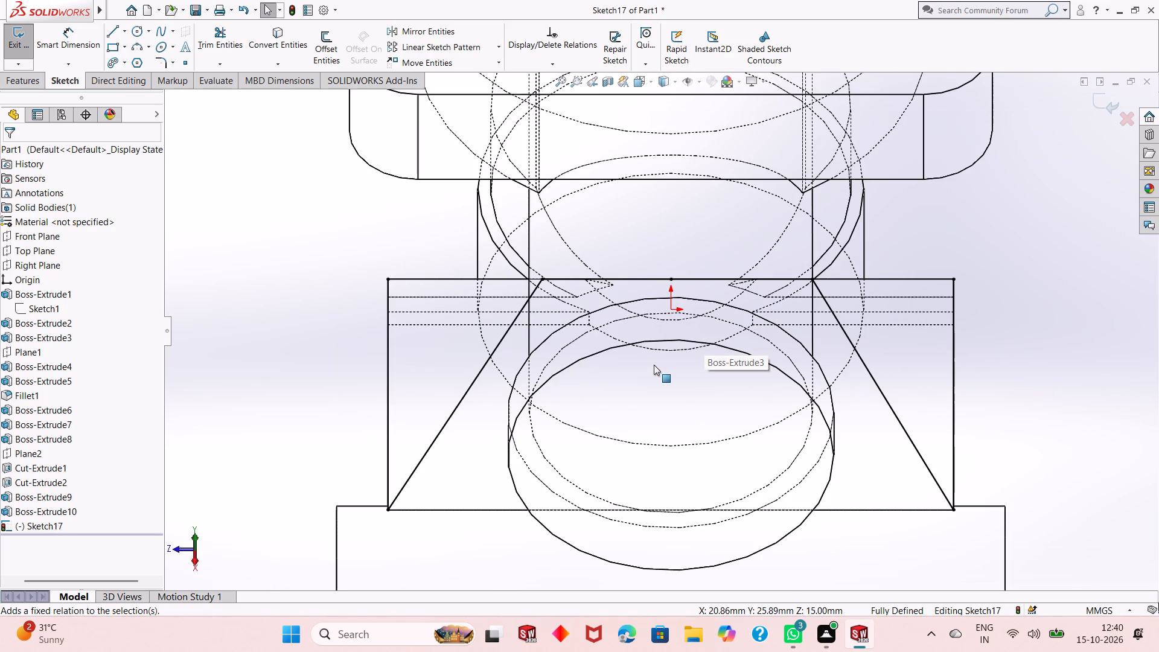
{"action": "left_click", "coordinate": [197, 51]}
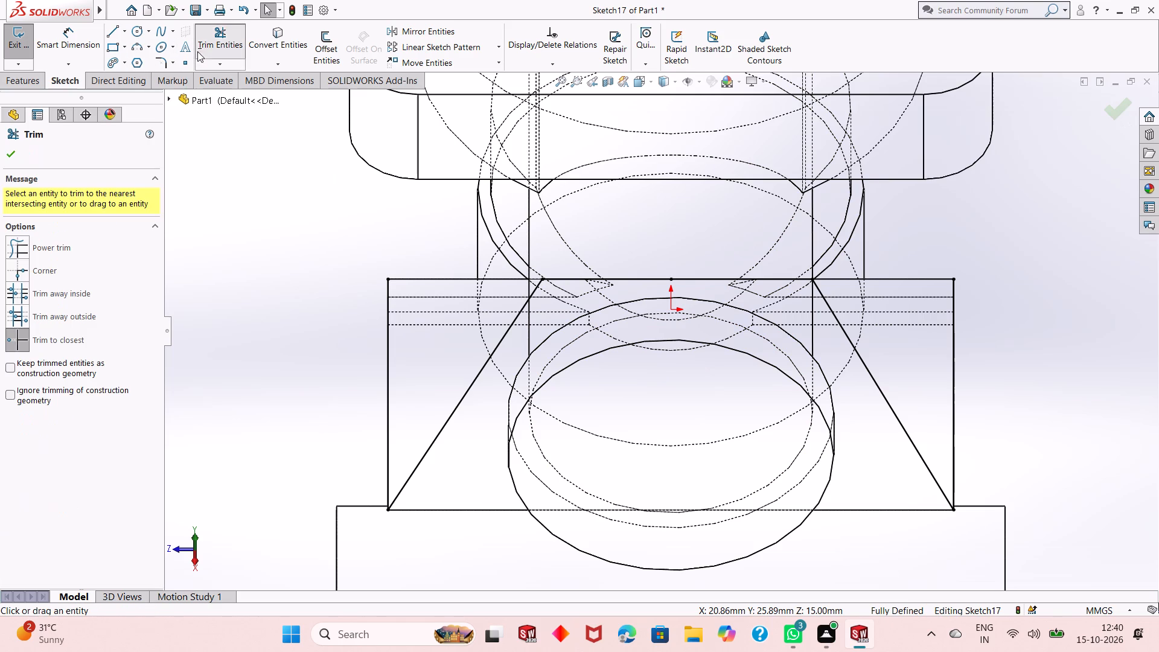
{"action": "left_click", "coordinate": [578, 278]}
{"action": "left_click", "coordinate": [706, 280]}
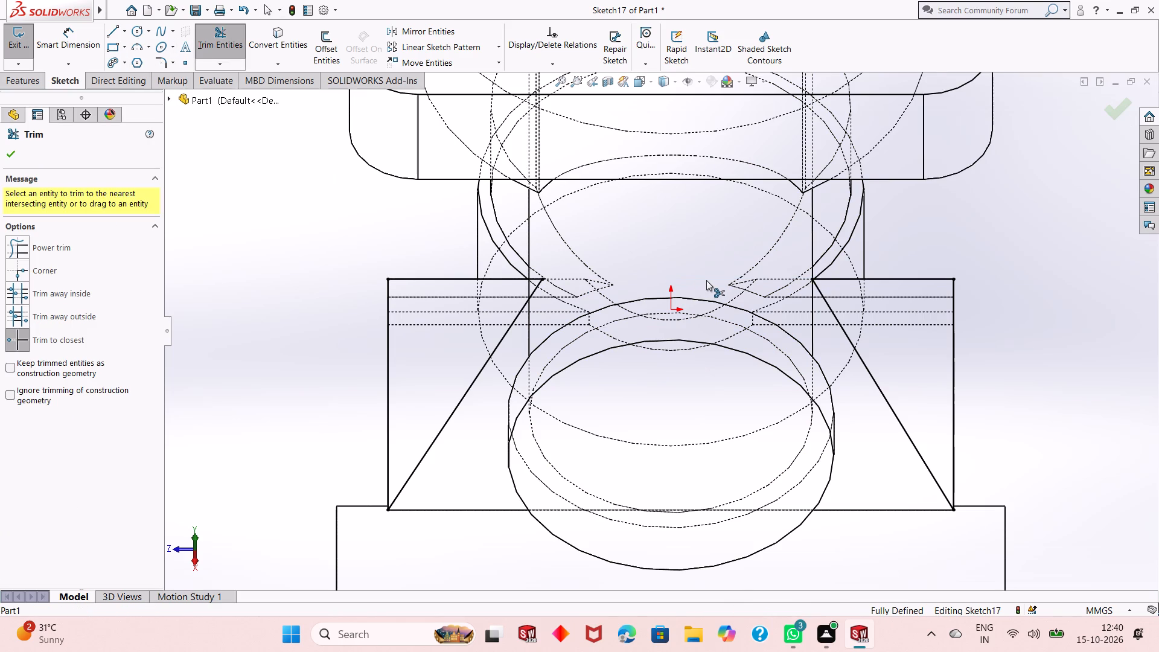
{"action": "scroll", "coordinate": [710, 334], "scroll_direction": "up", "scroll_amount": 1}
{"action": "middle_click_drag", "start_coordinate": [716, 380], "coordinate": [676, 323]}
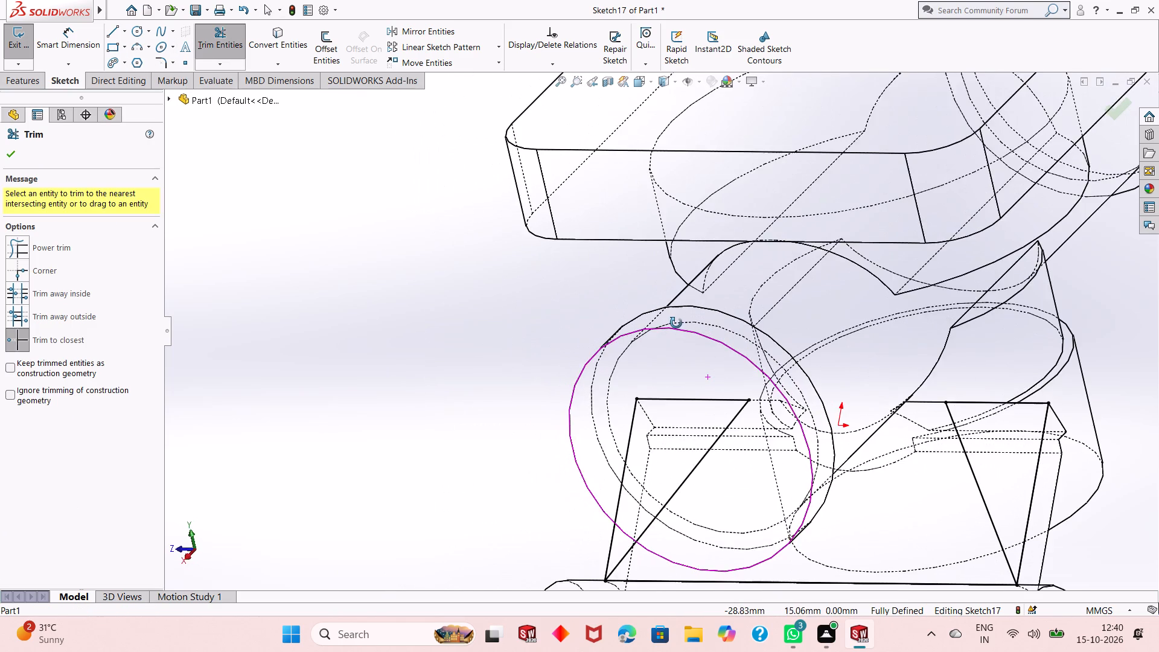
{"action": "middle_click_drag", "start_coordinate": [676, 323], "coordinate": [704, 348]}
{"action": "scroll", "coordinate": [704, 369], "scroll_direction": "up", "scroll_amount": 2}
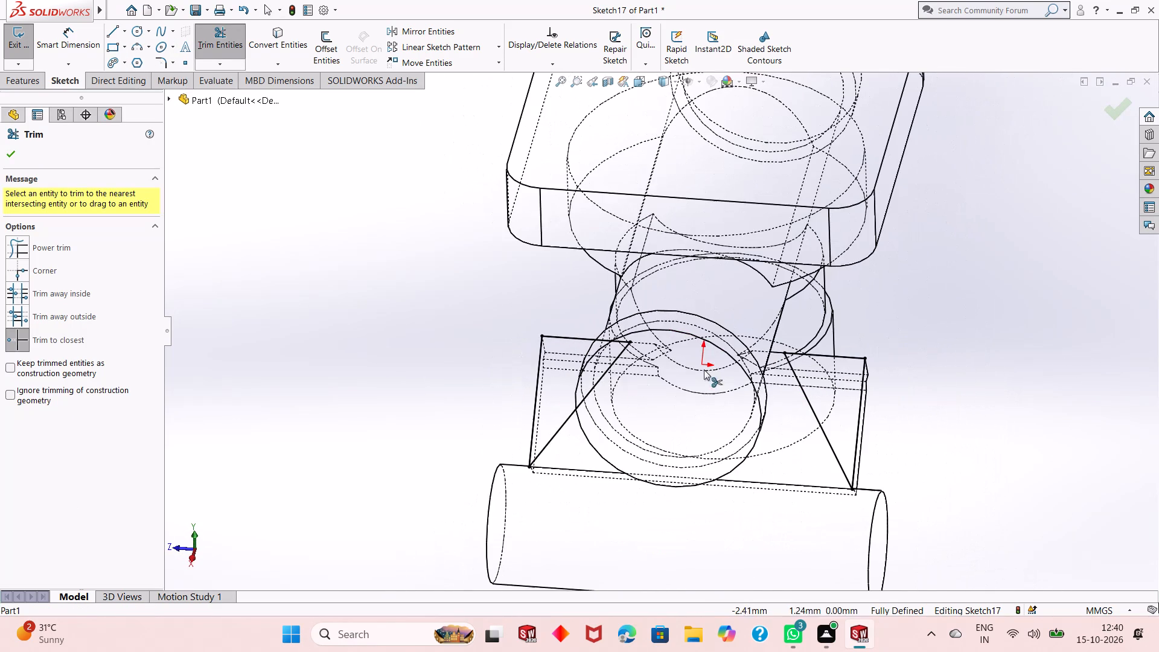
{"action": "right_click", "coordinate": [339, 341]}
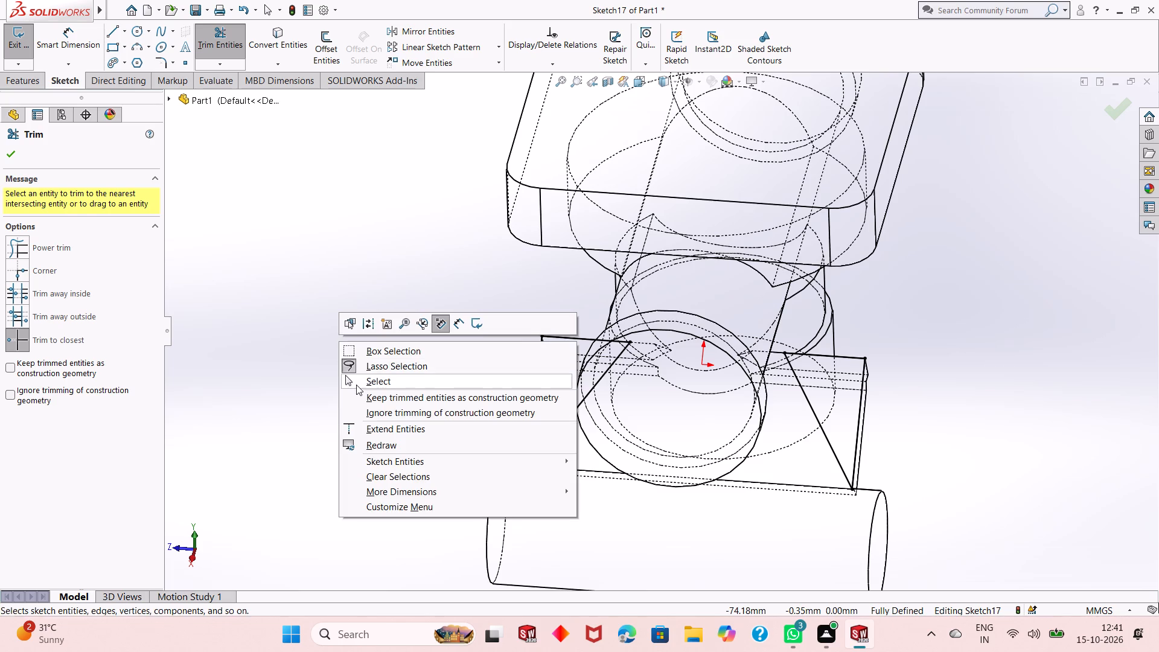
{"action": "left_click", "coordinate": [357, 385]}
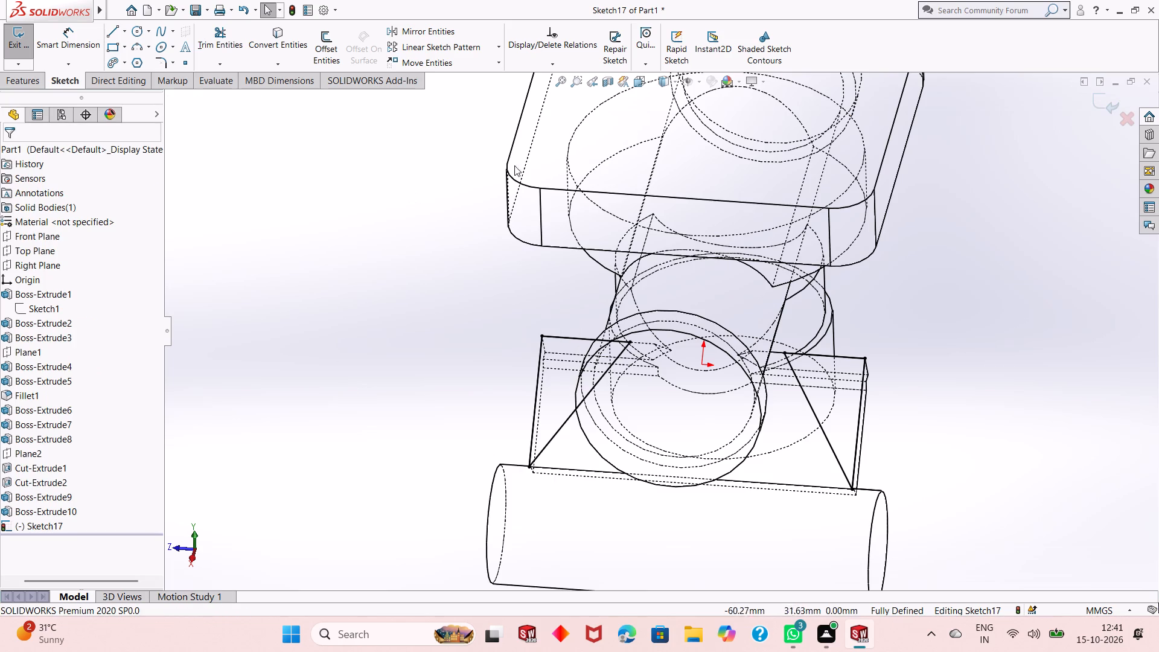
Examine the two corner triangles on the rib's sloping face in shaded display from several angles, ending face-on with hidden lines shown.
{"action": "left_click", "coordinate": [663, 78]}
{"action": "left_click", "coordinate": [663, 100]}
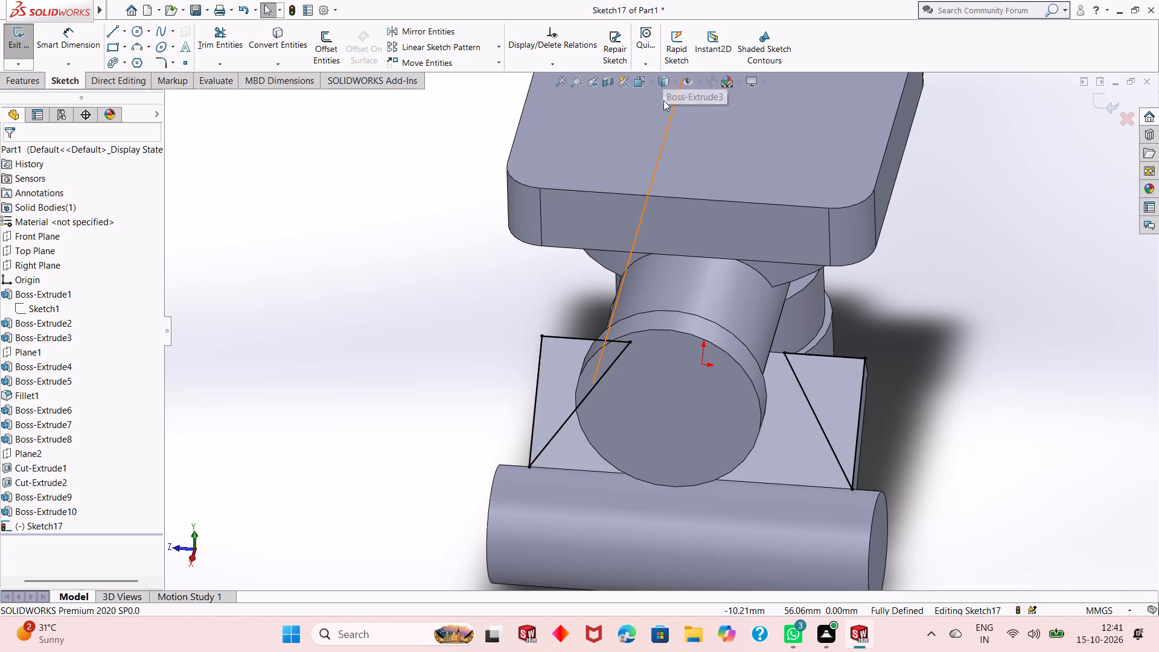
{"action": "middle_click_drag", "start_coordinate": [684, 348], "coordinate": [663, 309]}
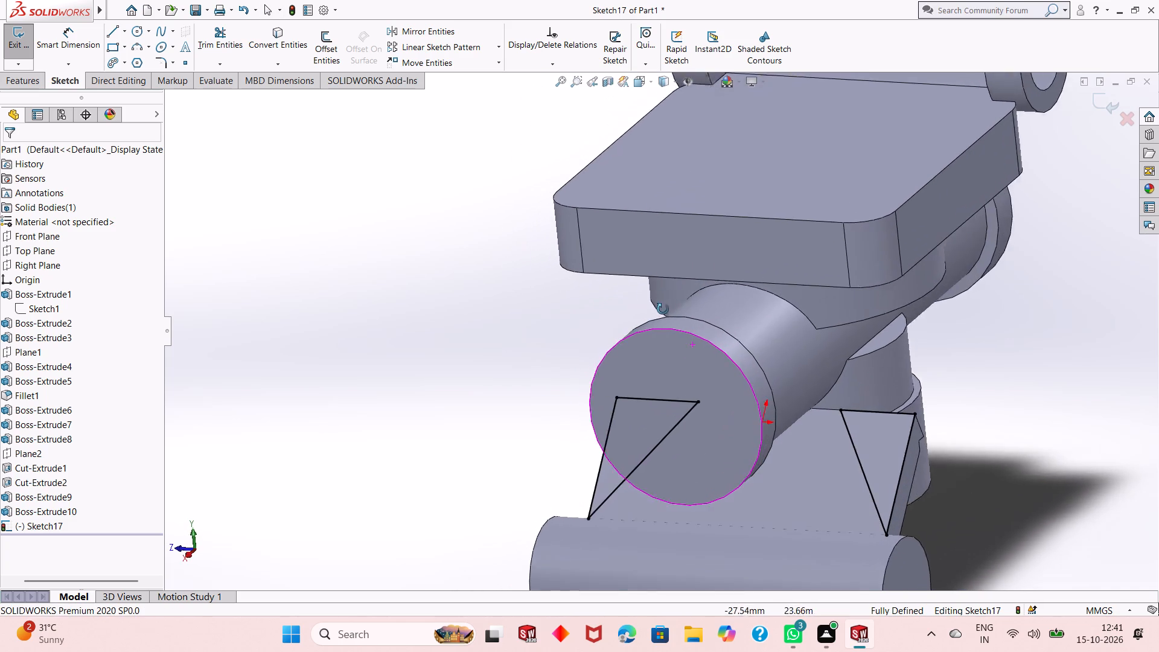
{"action": "middle_click_drag", "start_coordinate": [663, 309], "coordinate": [645, 338]}
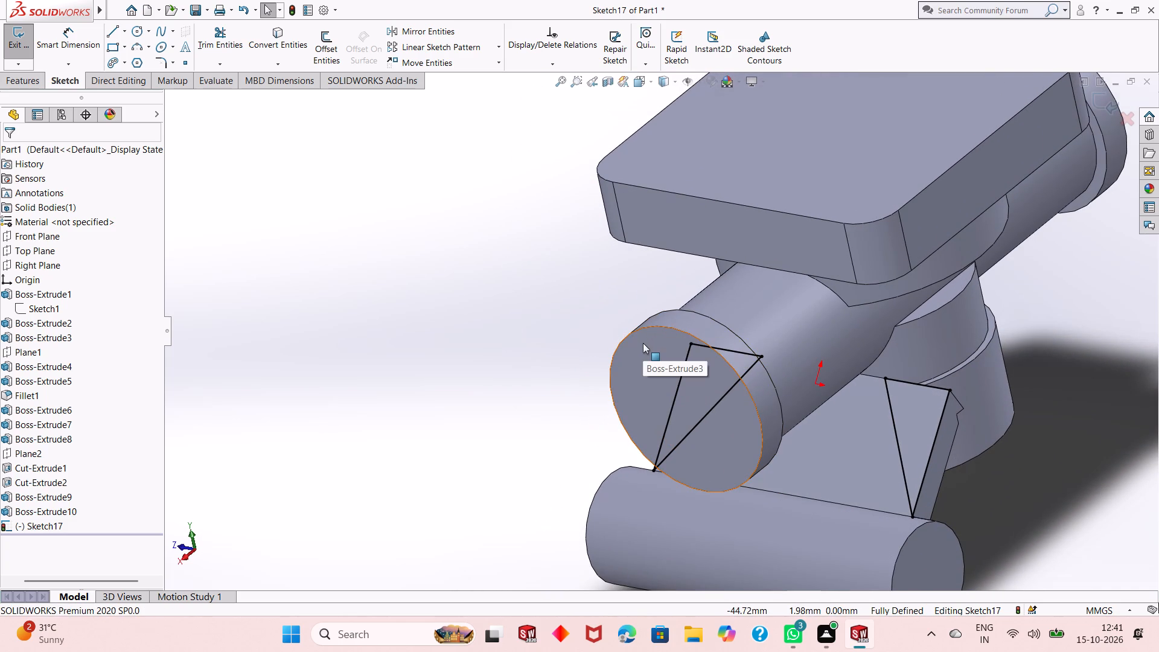
{"action": "middle_click_drag", "start_coordinate": [660, 385], "coordinate": [669, 298]}
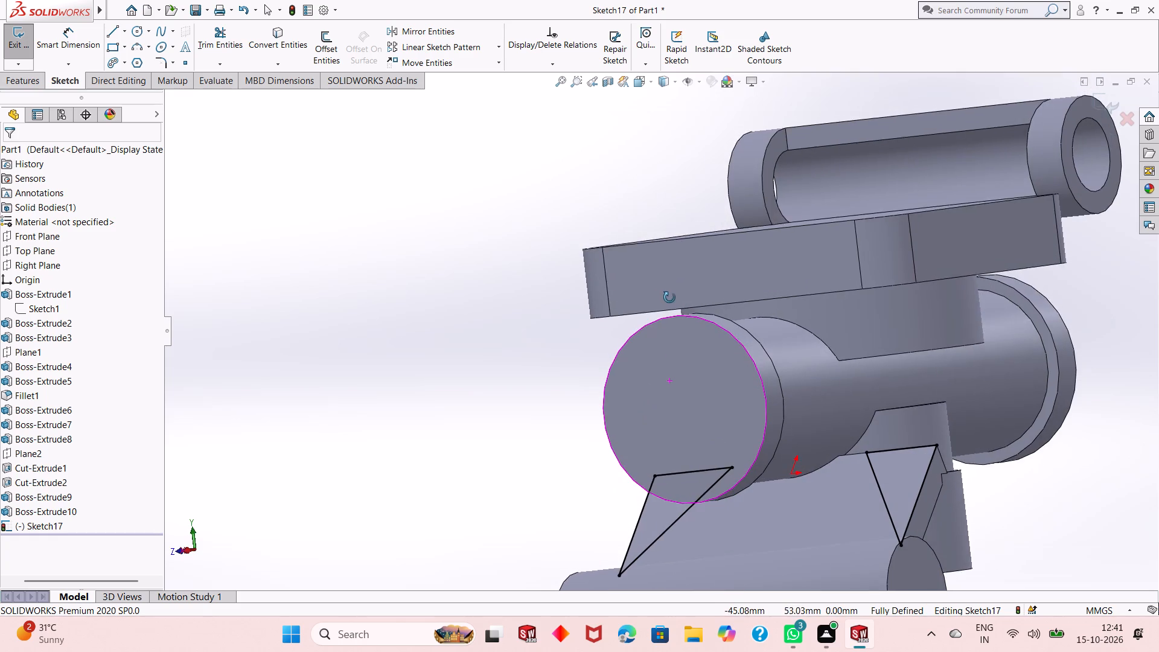
{"action": "middle_click_drag", "start_coordinate": [669, 298], "coordinate": [674, 355]}
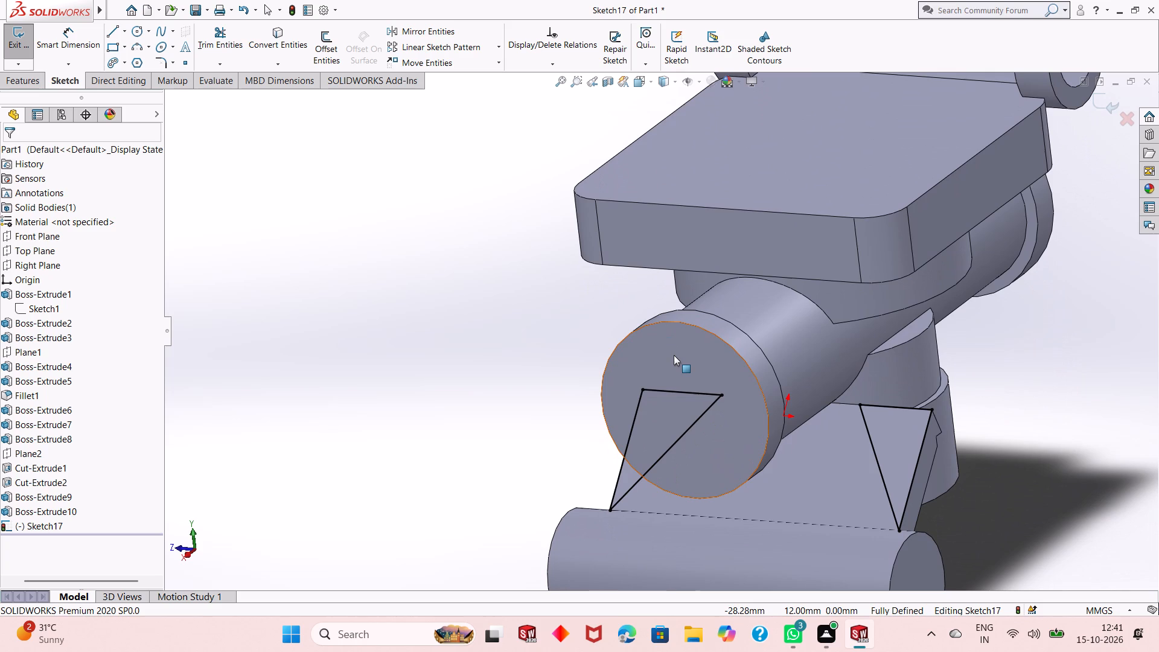
{"action": "key", "text": "ctrl+8"}
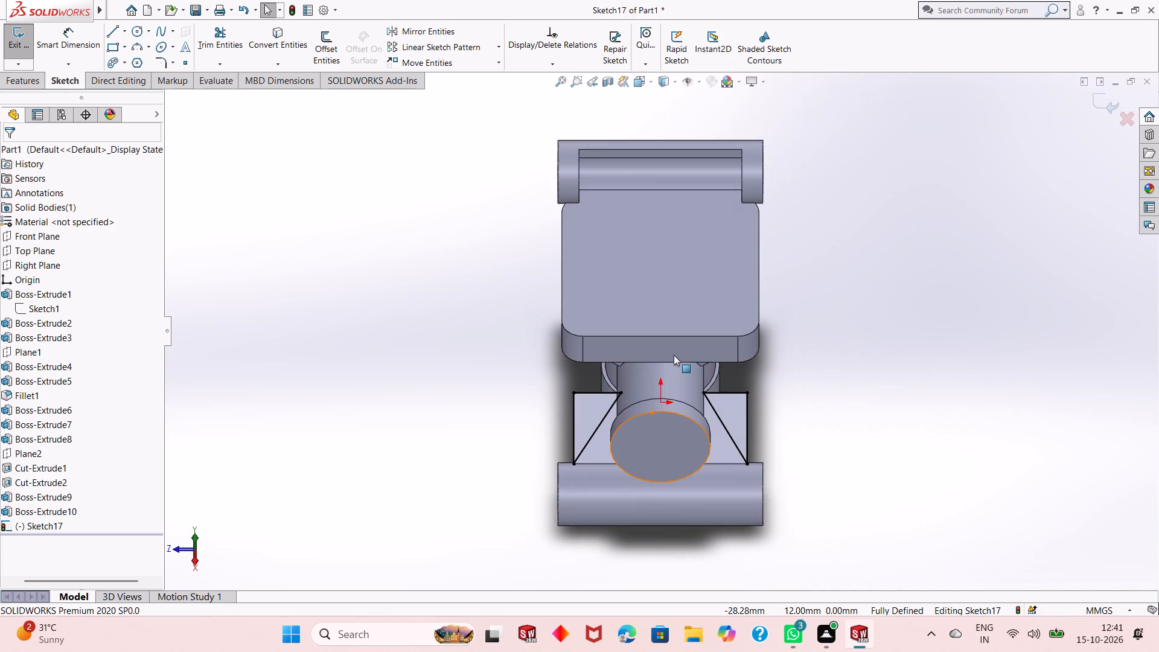
{"action": "left_click", "coordinate": [672, 84]}
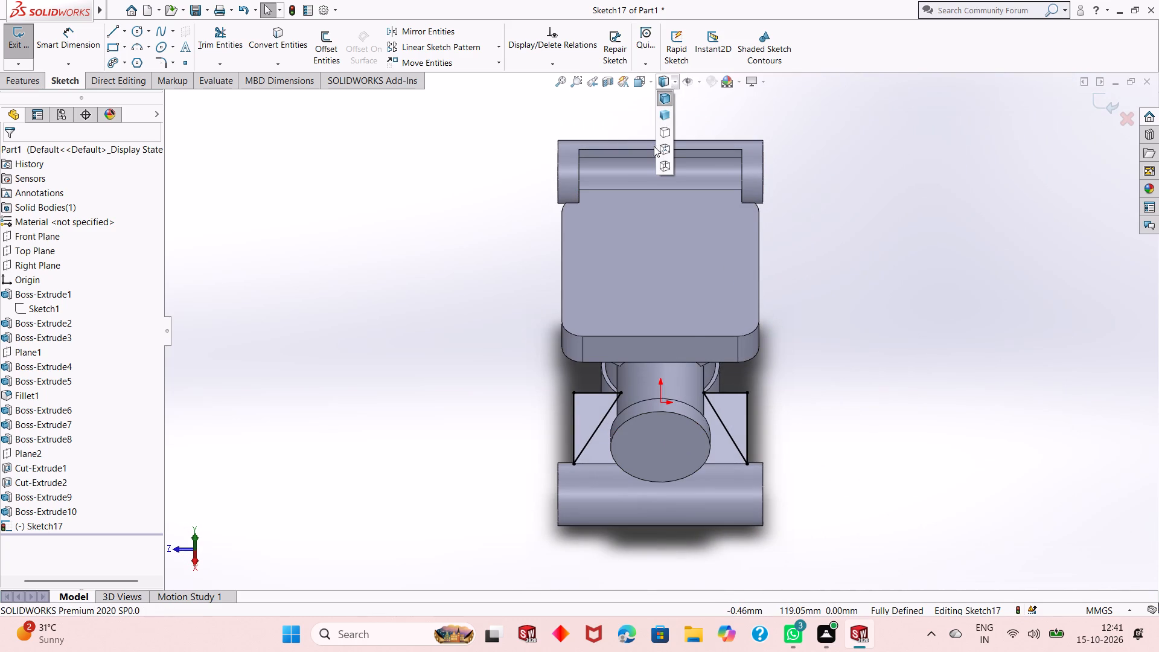
{"action": "left_click", "coordinate": [668, 150]}
{"action": "scroll", "coordinate": [653, 380], "scroll_direction": "down", "scroll_amount": 5}
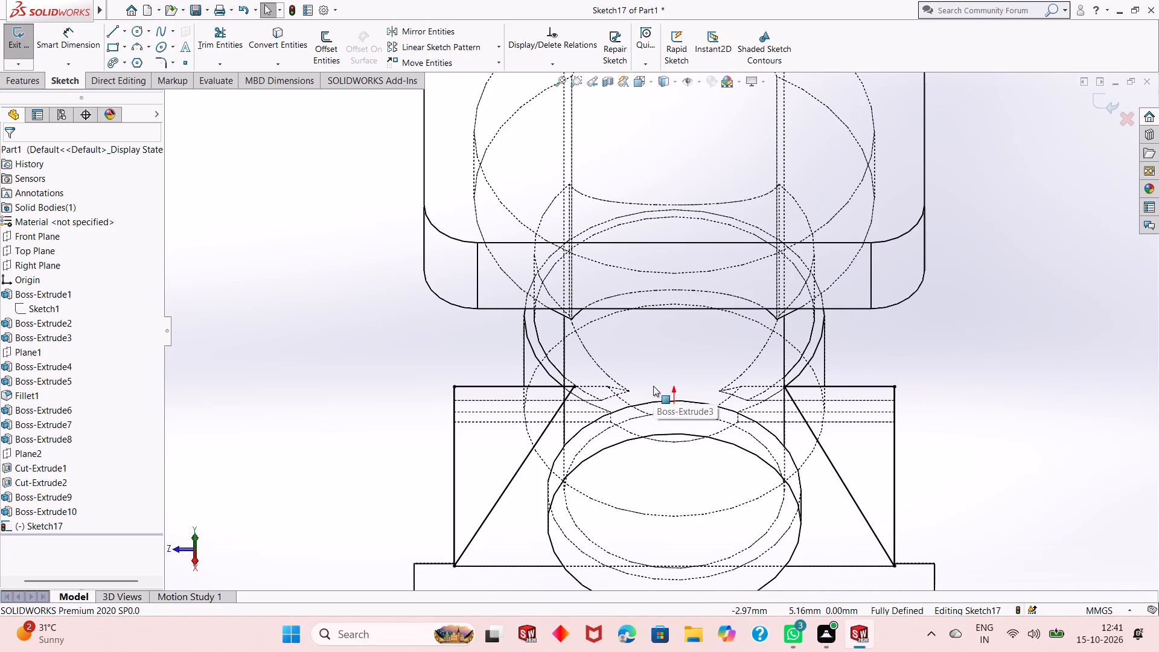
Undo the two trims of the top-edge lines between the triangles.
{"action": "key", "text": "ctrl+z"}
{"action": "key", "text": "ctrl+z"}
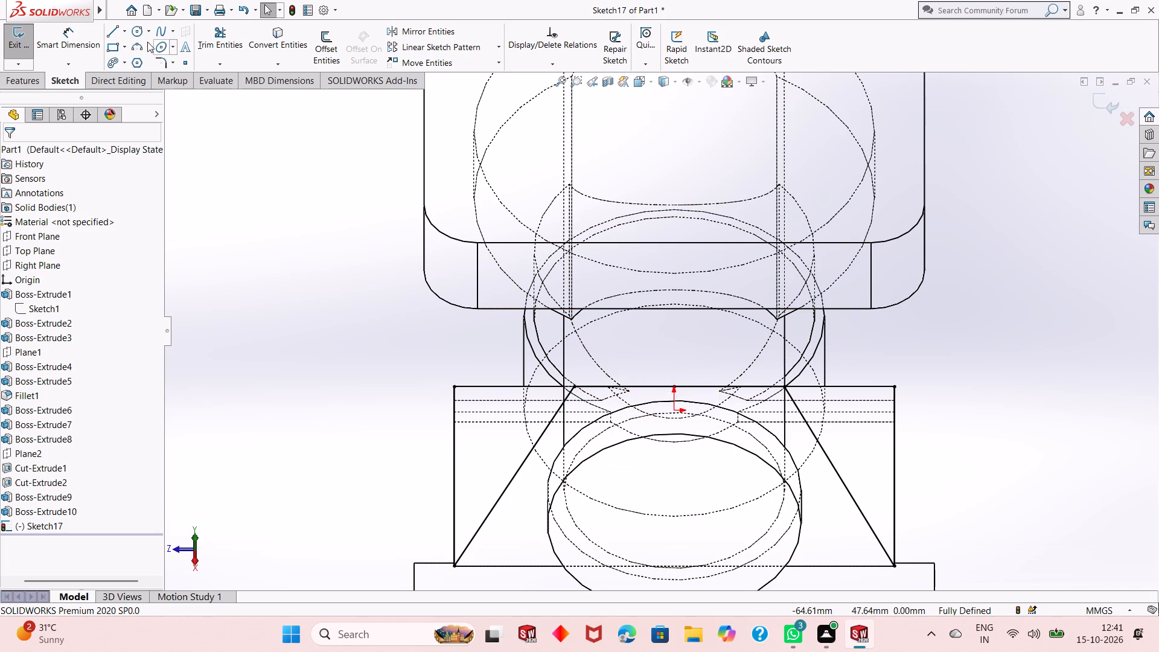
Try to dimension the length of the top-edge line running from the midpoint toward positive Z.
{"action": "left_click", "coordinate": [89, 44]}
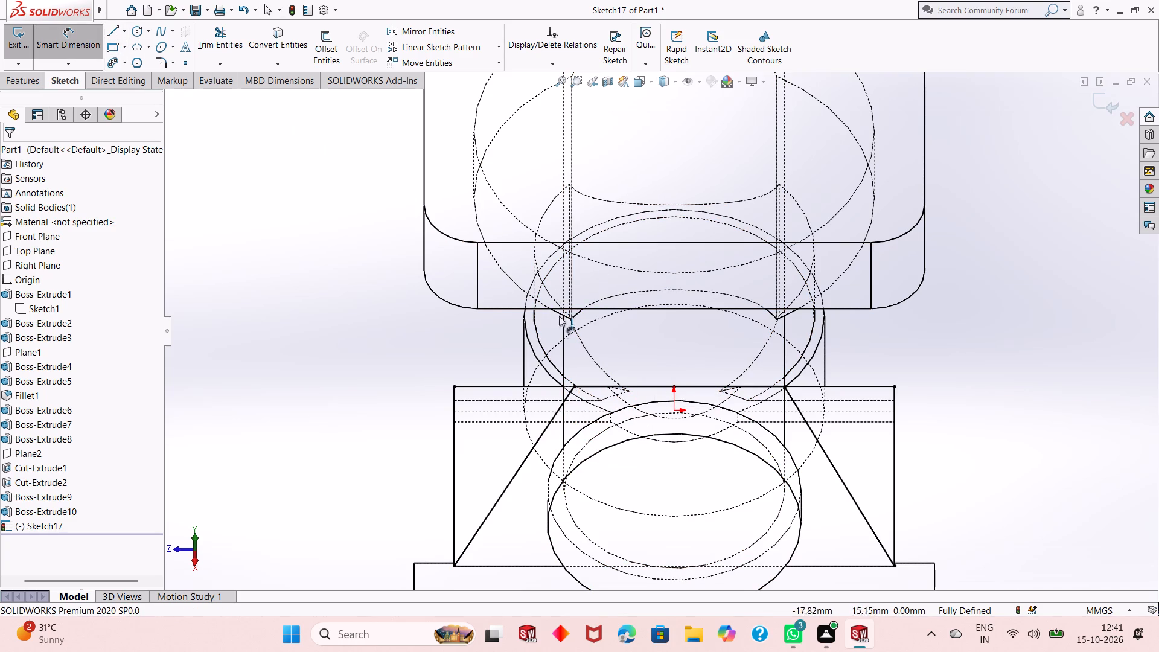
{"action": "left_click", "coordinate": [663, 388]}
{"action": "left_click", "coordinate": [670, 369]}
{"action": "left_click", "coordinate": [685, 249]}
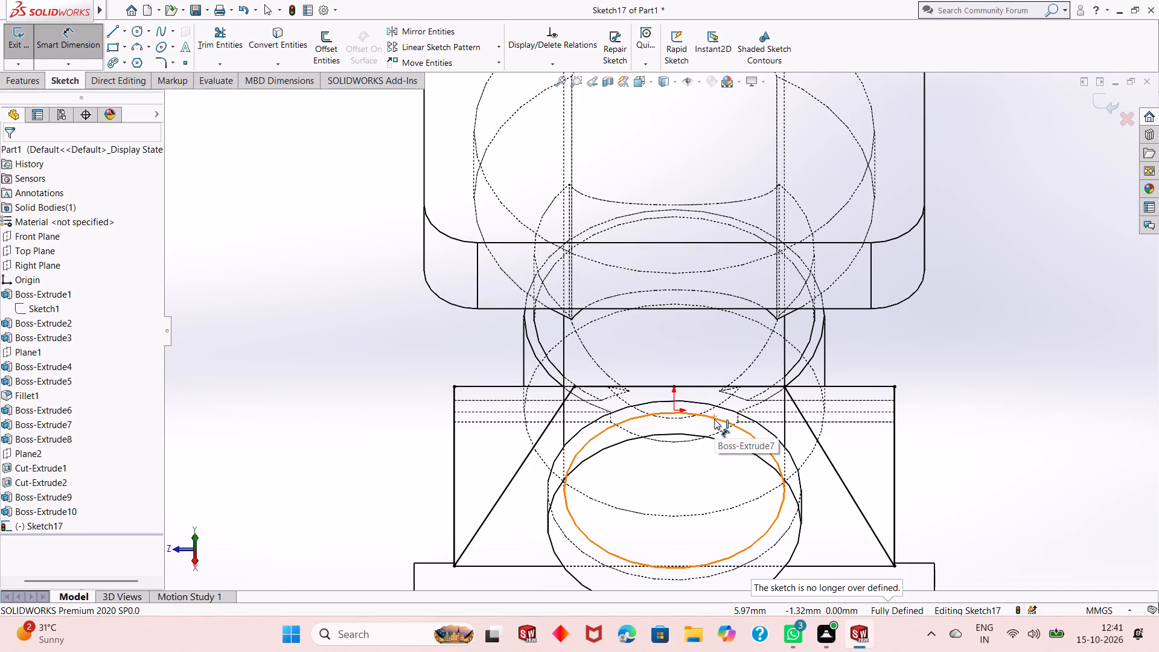
Undo back through the positive-Z triangle's fix relations and lines, including its top-edge line, keeping the negative-Z triangle.
{"action": "key", "text": "ctrl+z"}
{"action": "key", "text": "ctrl+z"}
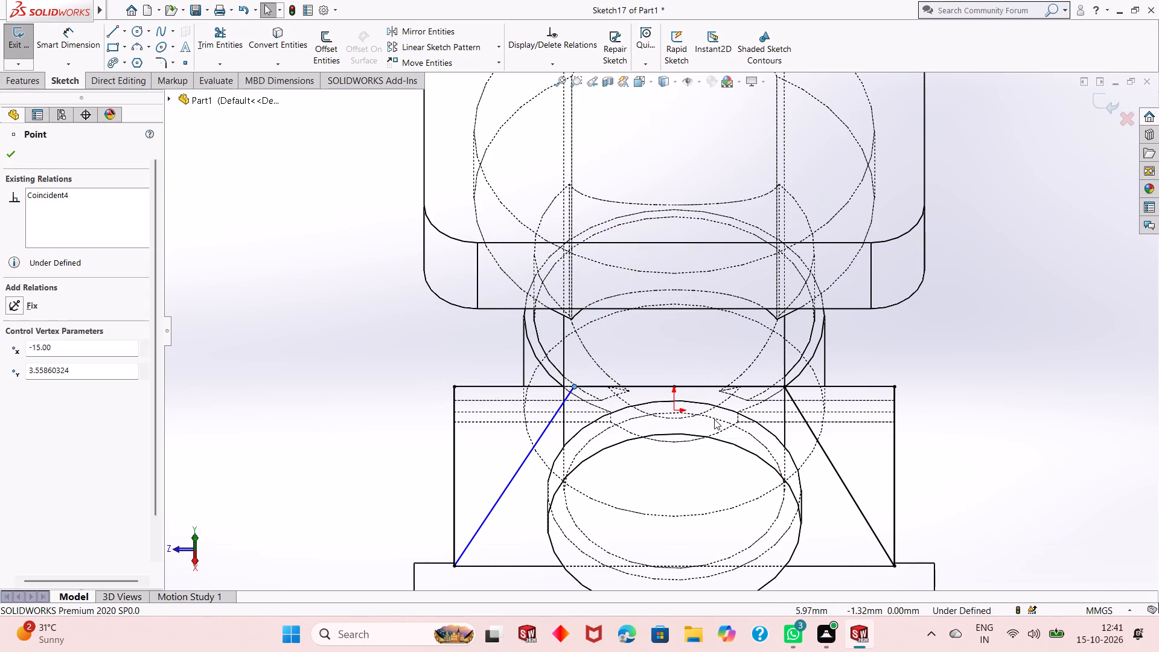
{"action": "key", "text": "ctrl+z"}
{"action": "key", "text": "ctrl+z"}
{"action": "key", "text": "ctrl+z"}
{"action": "key", "text": "ctrl+z"}
{"action": "key", "text": "ctrl+z"}
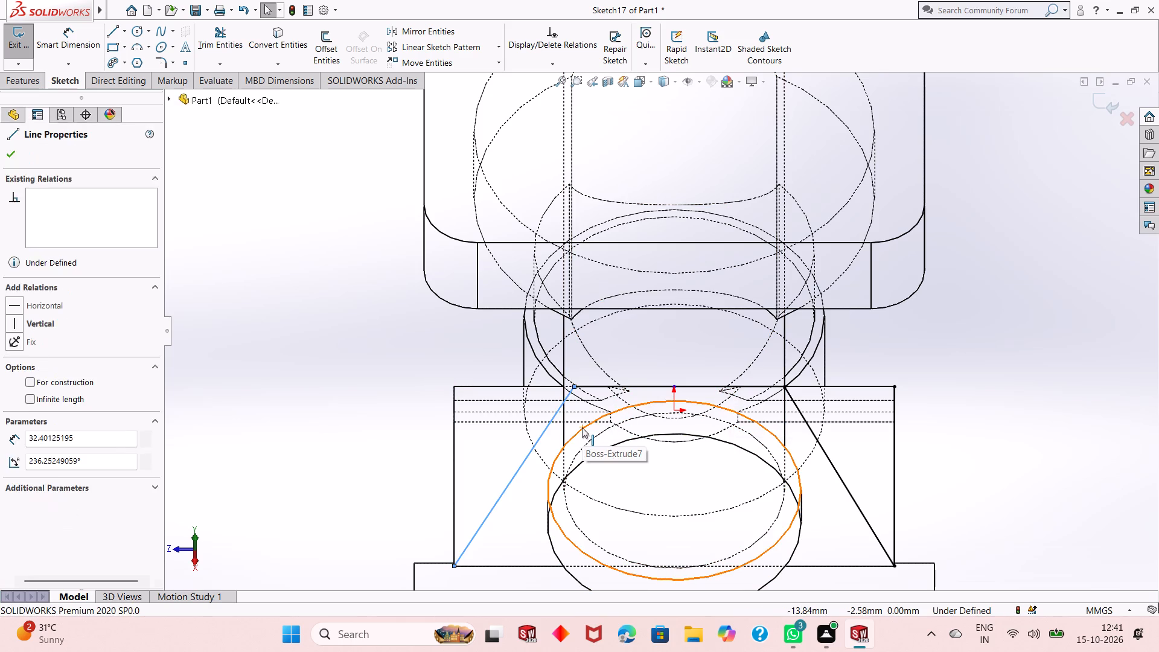
{"action": "key", "text": "ctrl+z"}
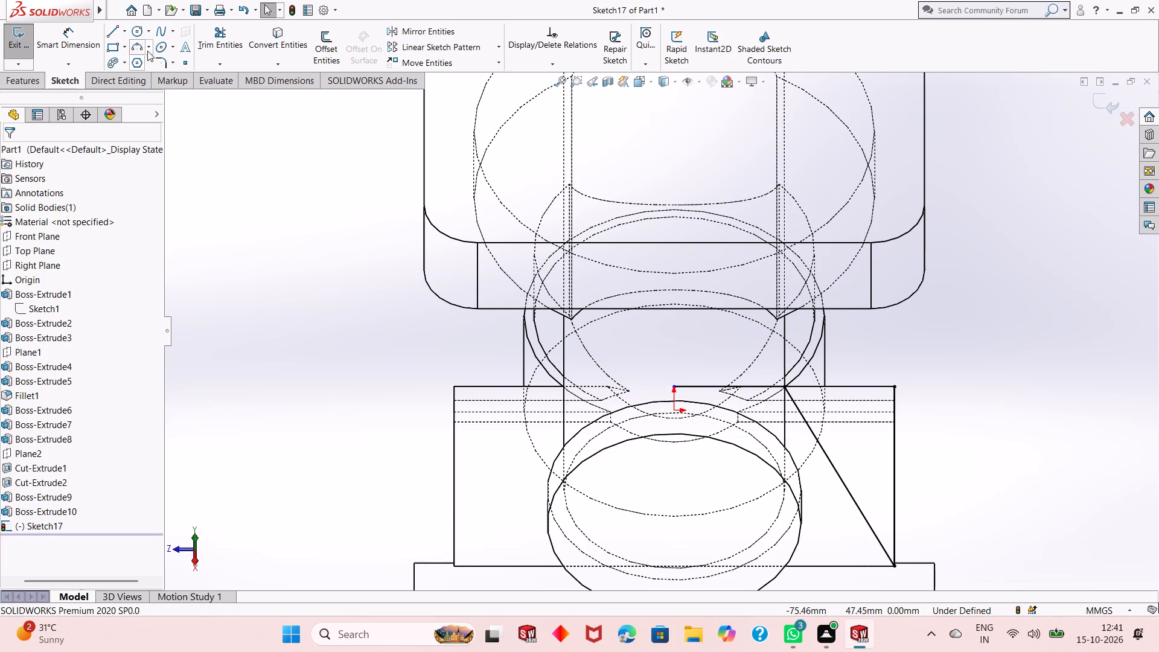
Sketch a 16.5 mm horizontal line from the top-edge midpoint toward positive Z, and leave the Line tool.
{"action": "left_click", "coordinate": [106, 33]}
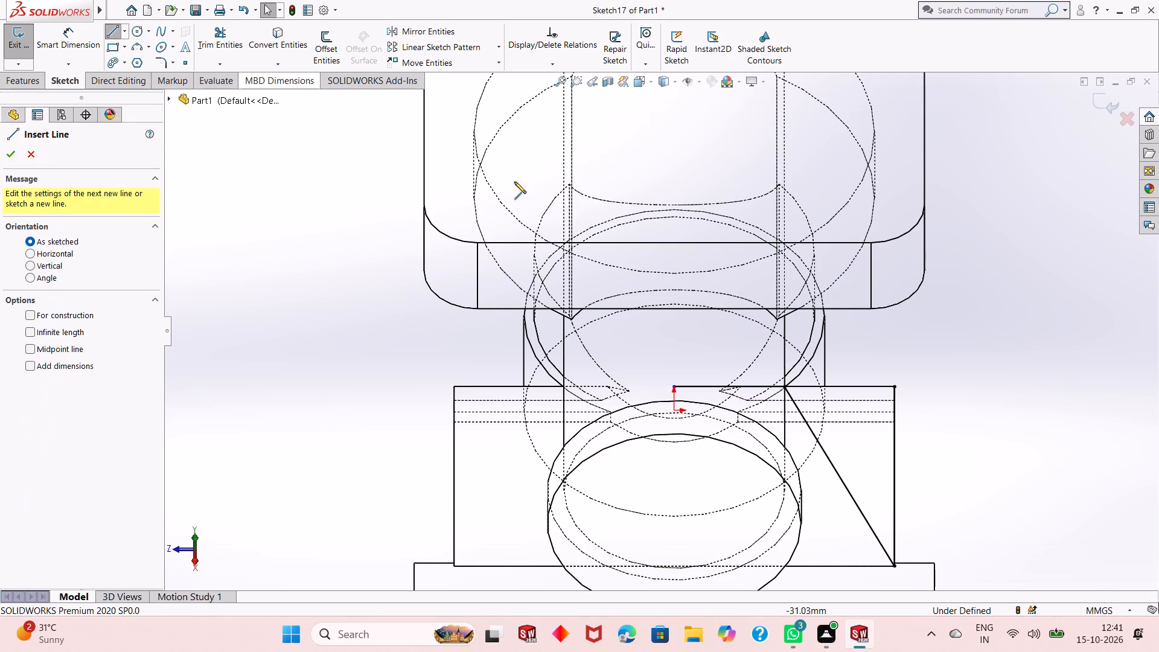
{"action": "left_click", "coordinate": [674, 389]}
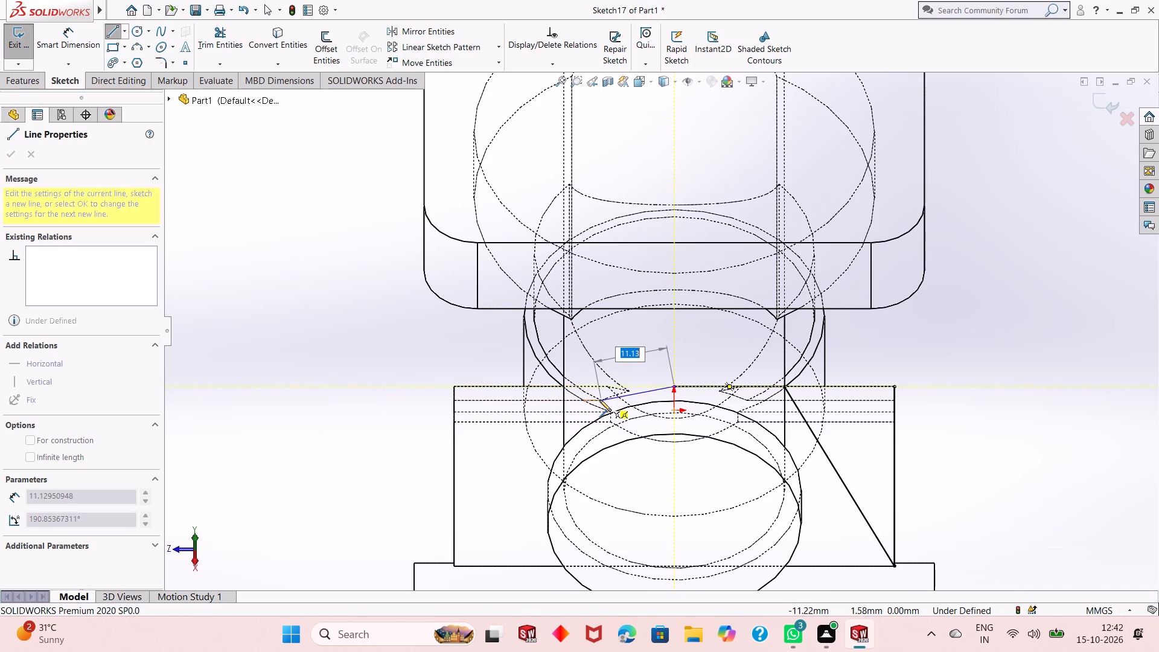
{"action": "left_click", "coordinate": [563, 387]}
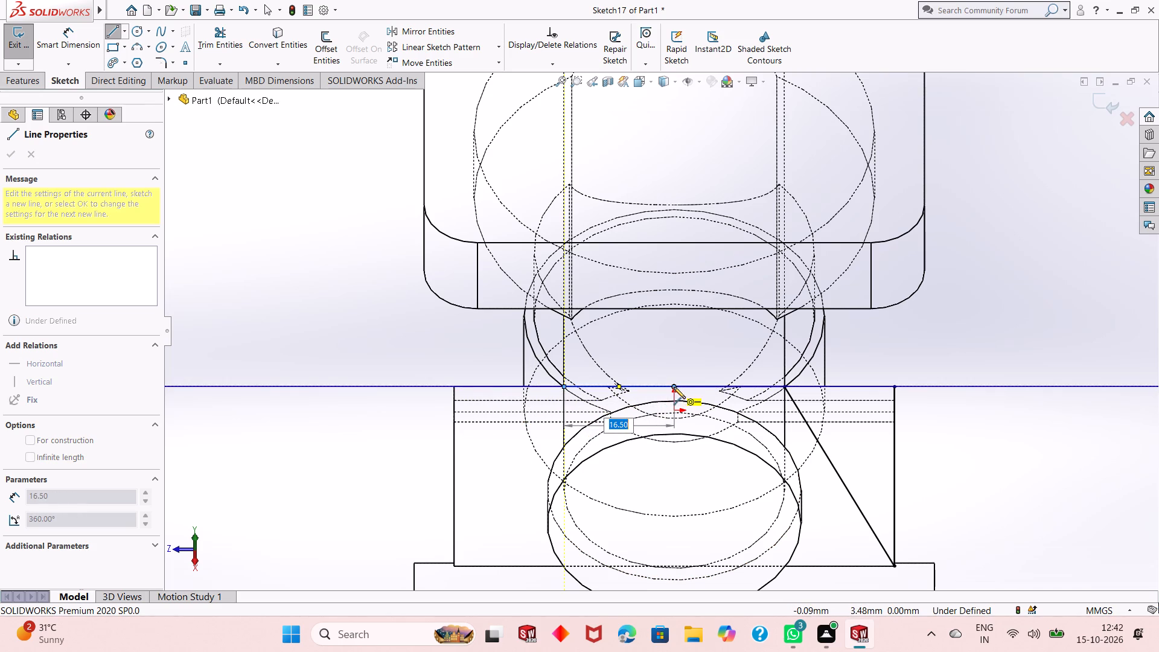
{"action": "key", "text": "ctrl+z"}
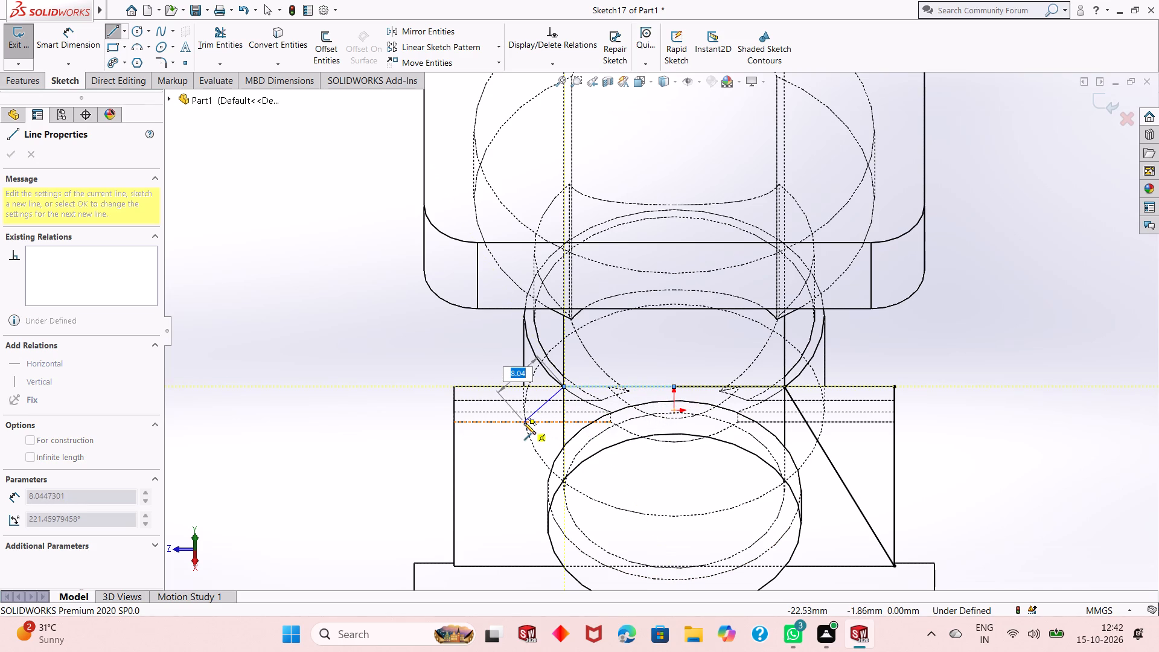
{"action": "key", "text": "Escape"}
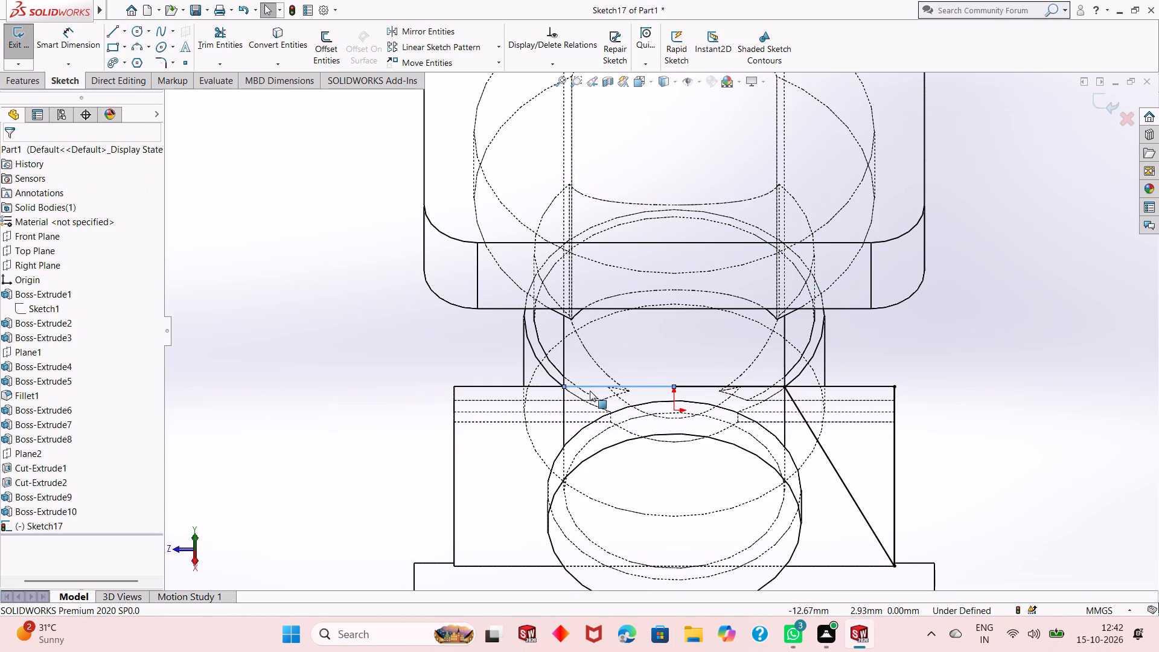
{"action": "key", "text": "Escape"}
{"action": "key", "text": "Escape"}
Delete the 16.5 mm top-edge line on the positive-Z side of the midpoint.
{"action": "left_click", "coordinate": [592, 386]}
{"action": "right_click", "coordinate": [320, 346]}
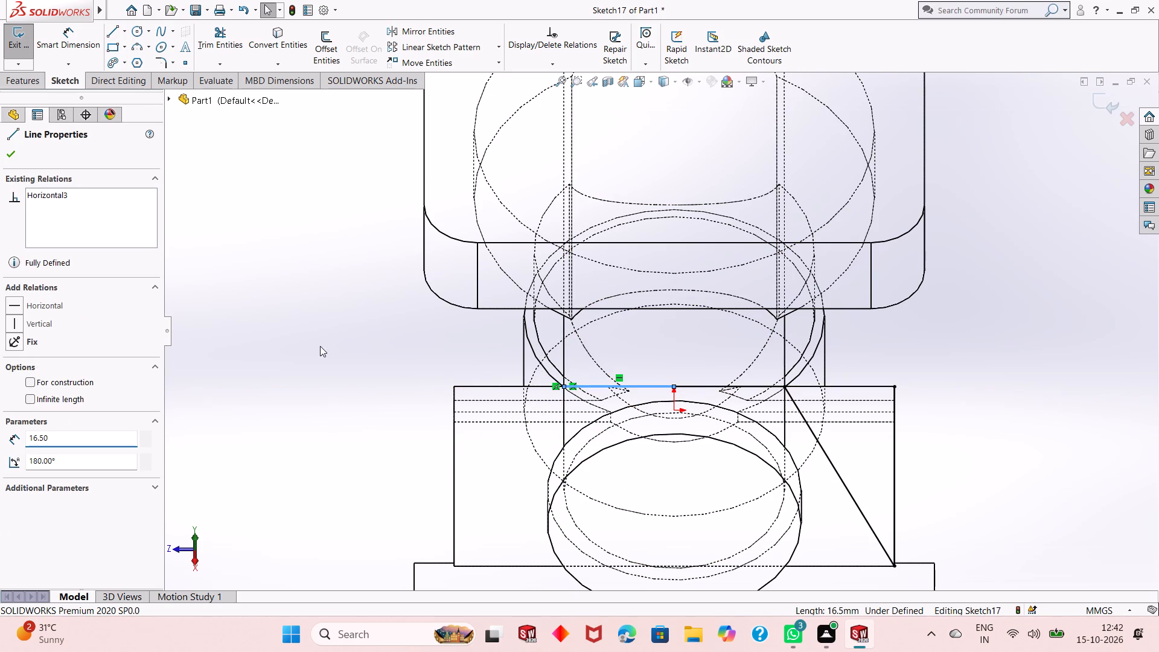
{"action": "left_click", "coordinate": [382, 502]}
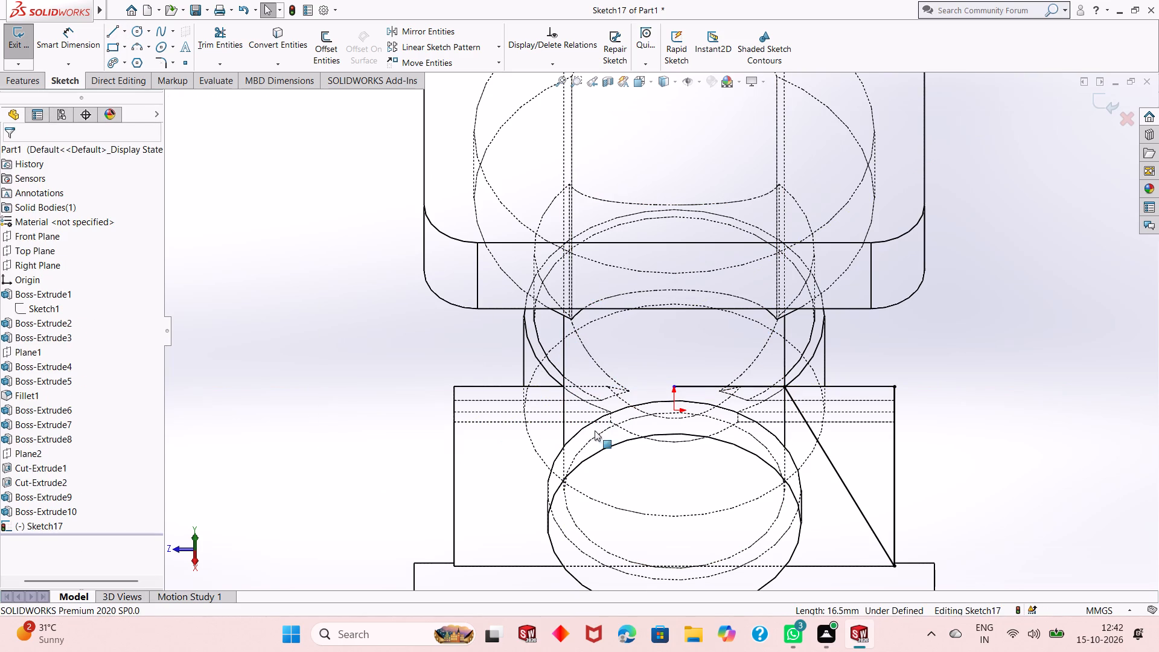
Examine the rib, its remaining negative-Z corner triangle and the surrounding cylinders from several angles, returning to the face-on view.
{"action": "middle_click_drag", "start_coordinate": [596, 468], "coordinate": [604, 434]}
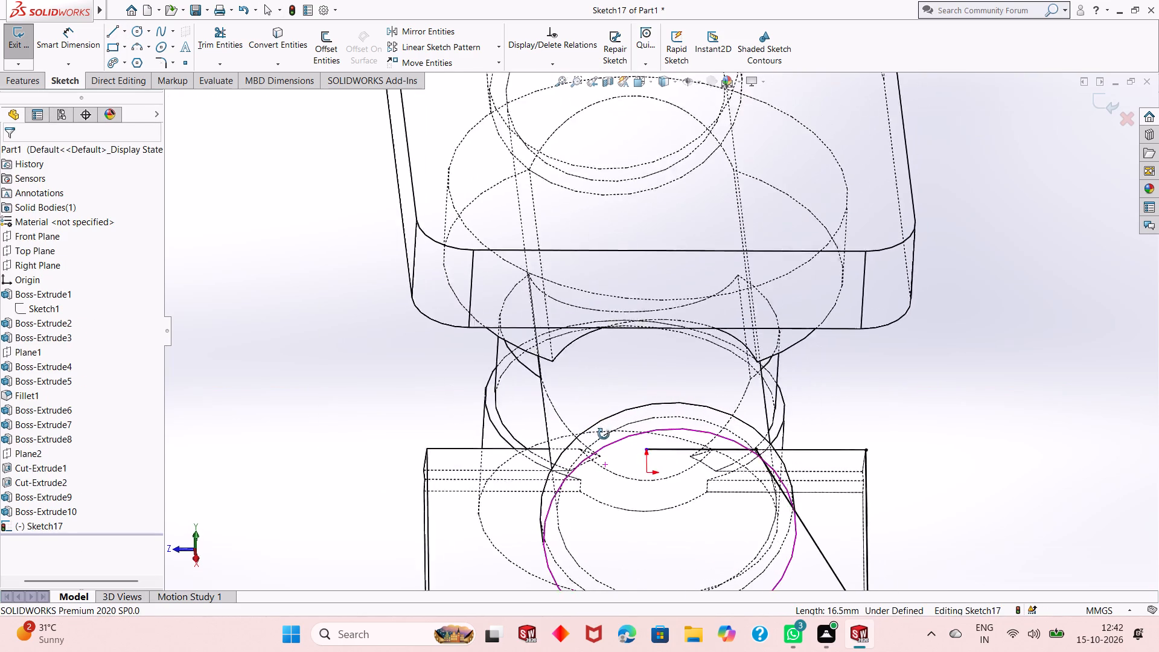
{"action": "middle_click_drag", "start_coordinate": [604, 434], "coordinate": [624, 417]}
{"action": "scroll", "coordinate": [616, 447], "scroll_direction": "up", "scroll_amount": 1}
{"action": "middle_click_drag", "start_coordinate": [616, 447], "coordinate": [601, 404]}
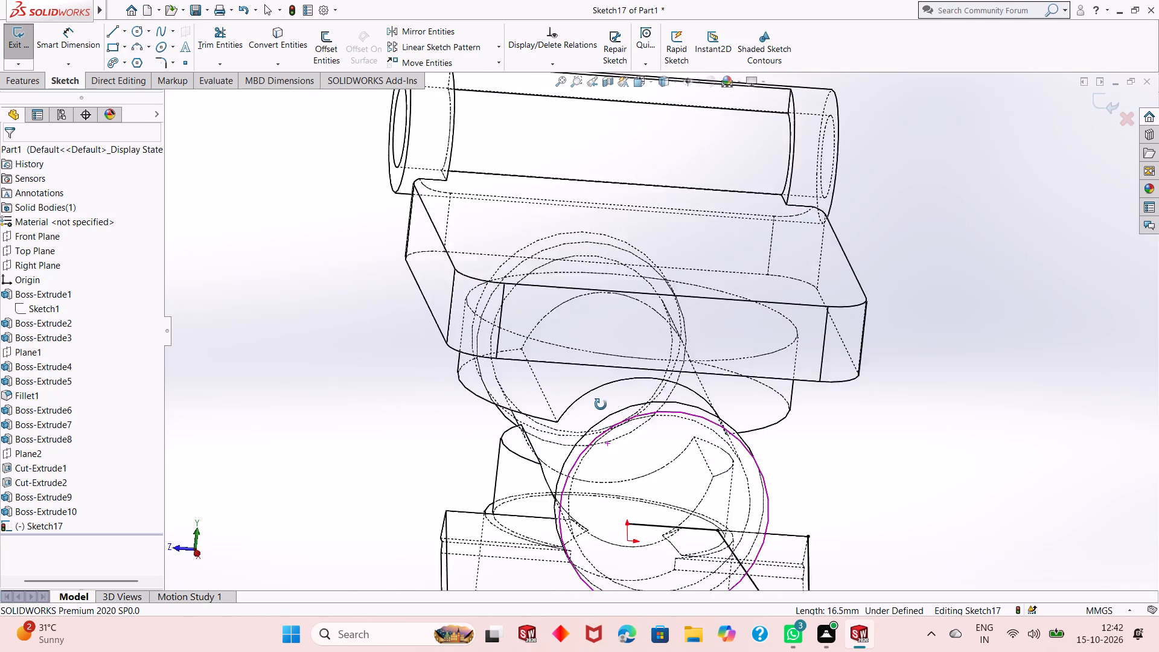
{"action": "middle_click_drag", "start_coordinate": [601, 404], "coordinate": [603, 378]}
{"action": "scroll", "coordinate": [601, 444], "scroll_direction": "up", "scroll_amount": 4}
{"action": "middle_click_drag", "start_coordinate": [643, 453], "coordinate": [667, 417]}
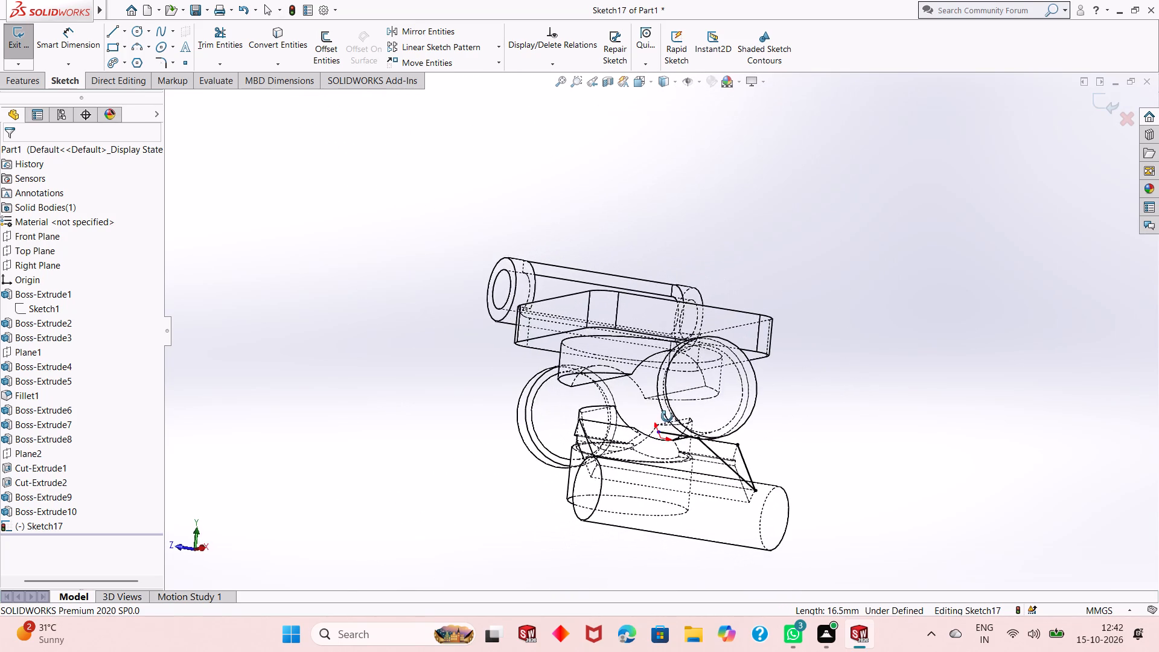
{"action": "middle_click_drag", "start_coordinate": [667, 417], "coordinate": [701, 473]}
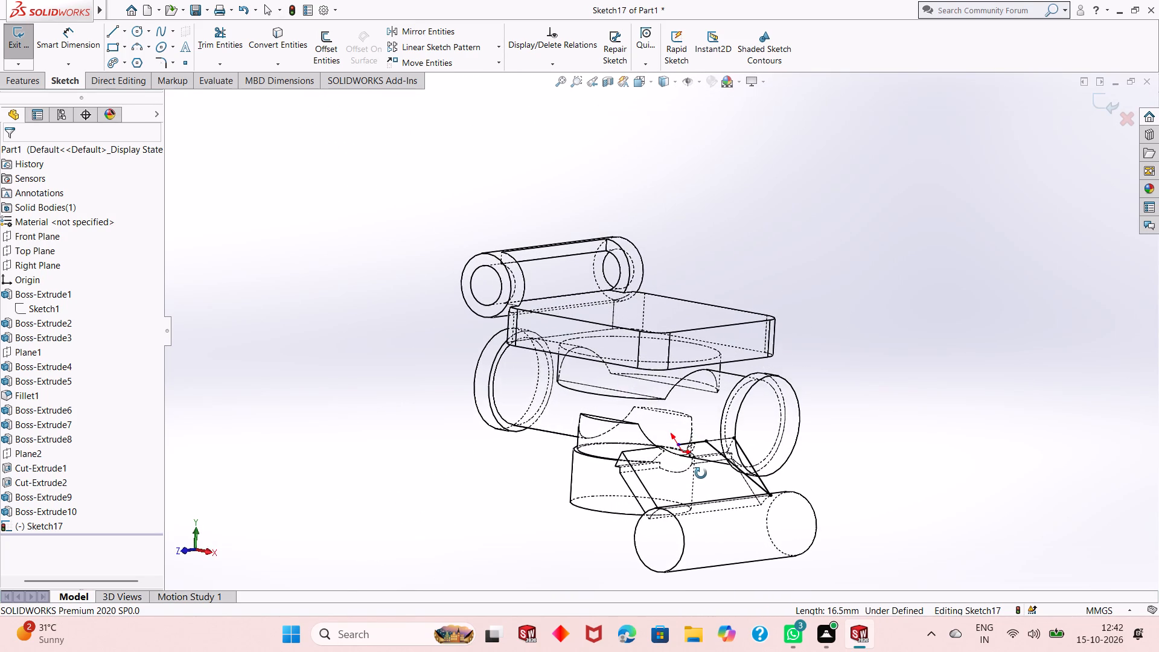
{"action": "middle_click_drag", "start_coordinate": [701, 473], "coordinate": [652, 493]}
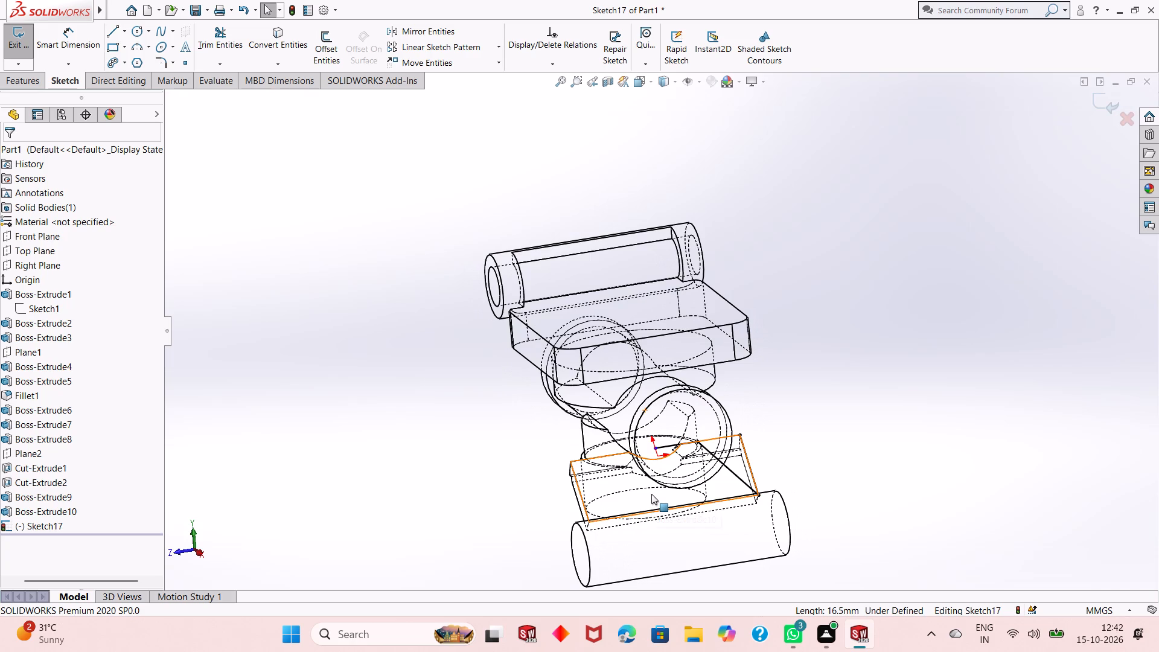
{"action": "key", "text": "ctrl+8"}
{"action": "scroll", "coordinate": [665, 406], "scroll_direction": "down", "scroll_amount": 3}
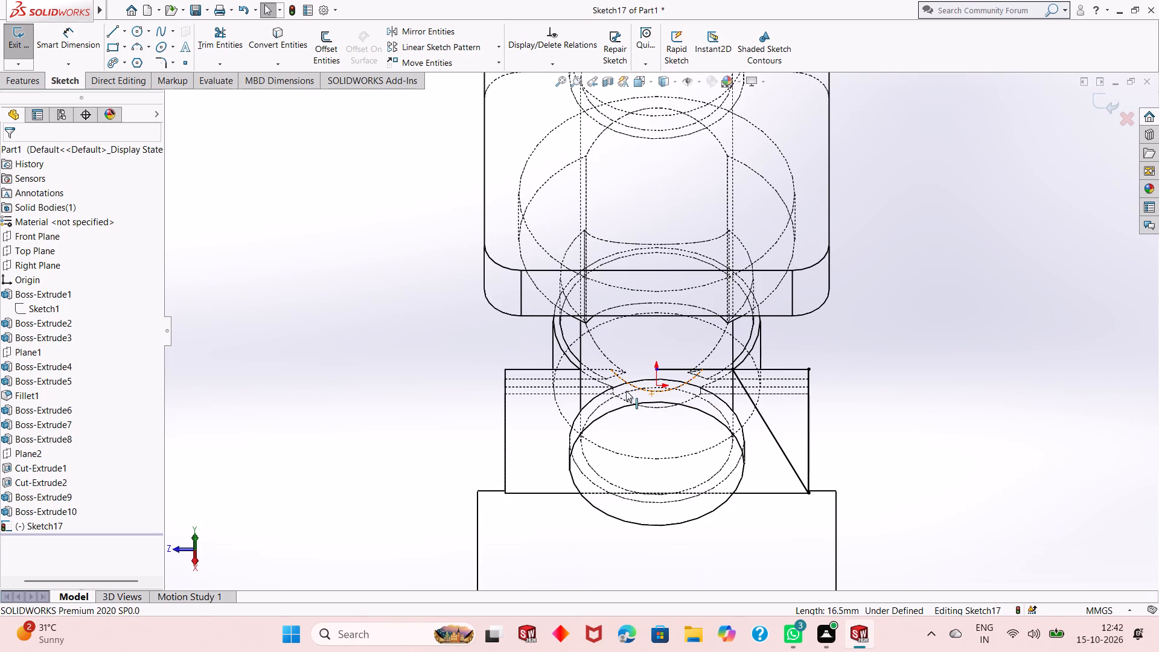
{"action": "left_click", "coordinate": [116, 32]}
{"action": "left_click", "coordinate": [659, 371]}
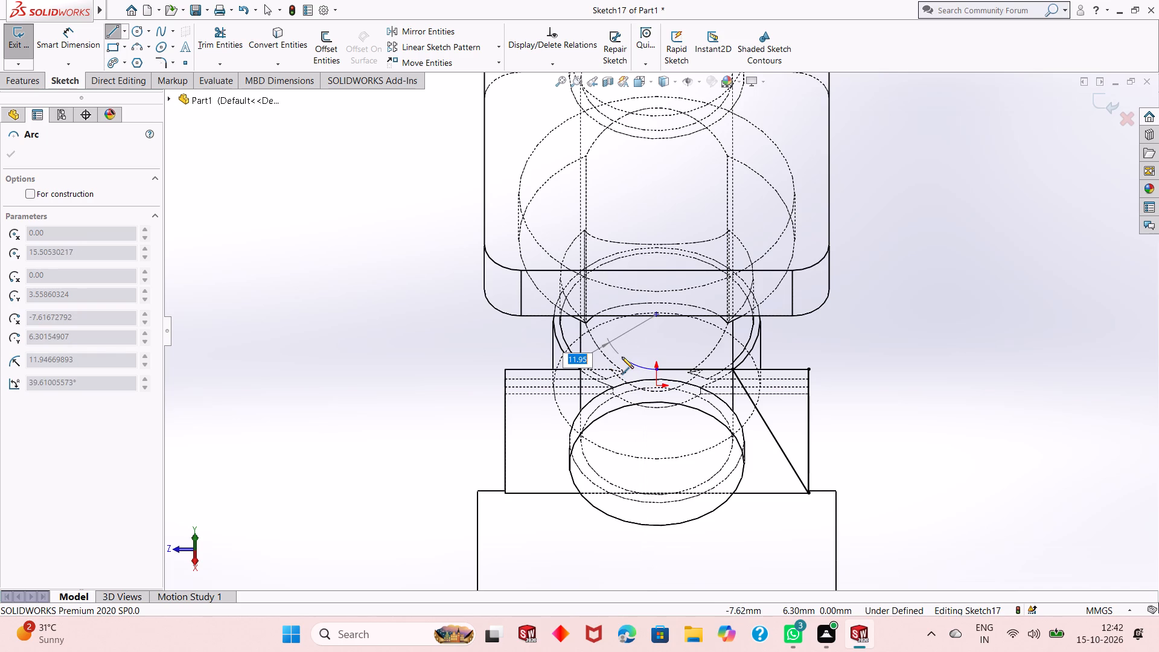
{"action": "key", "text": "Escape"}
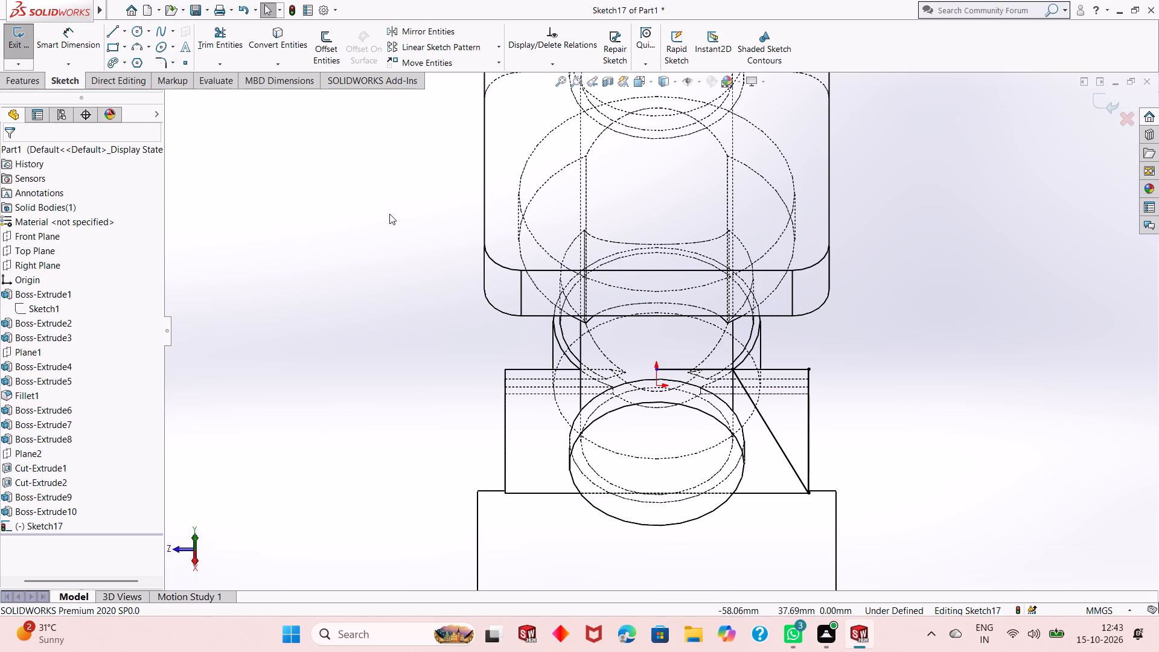
Sketch a line about 10 mm from the top-edge midpoint toward positive Z, continuing into a corner triangle about 23 by 27 mm.
{"action": "left_click", "coordinate": [113, 33]}
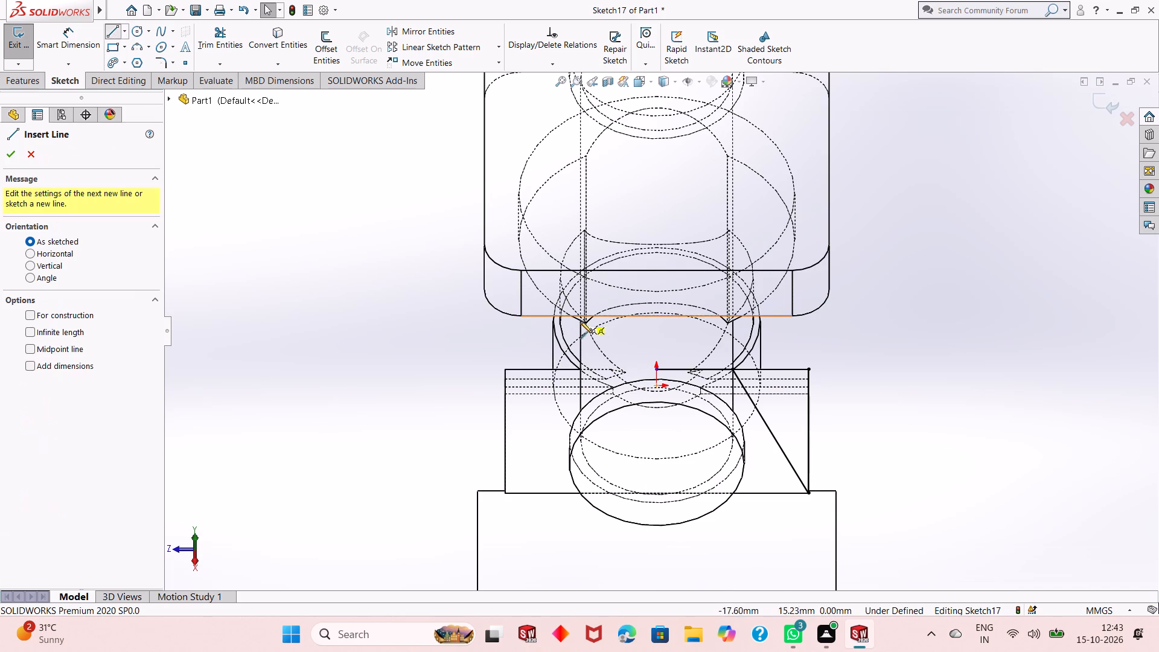
{"action": "left_click", "coordinate": [657, 368]}
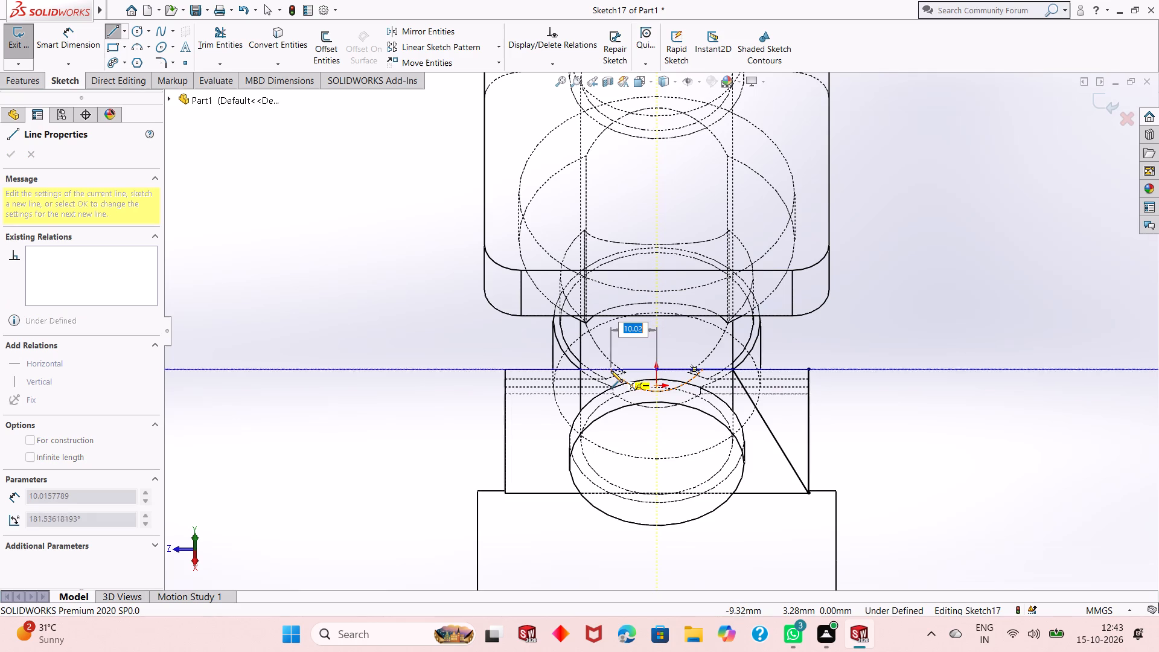
{"action": "left_click", "coordinate": [610, 371]}
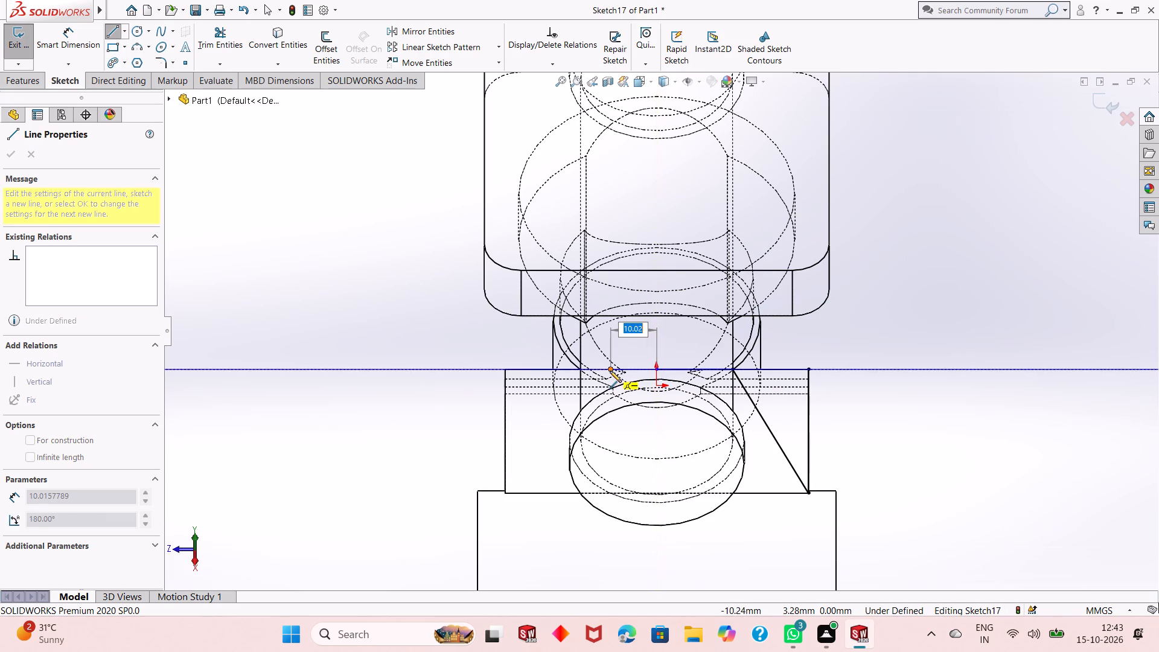
{"action": "left_click", "coordinate": [506, 492]}
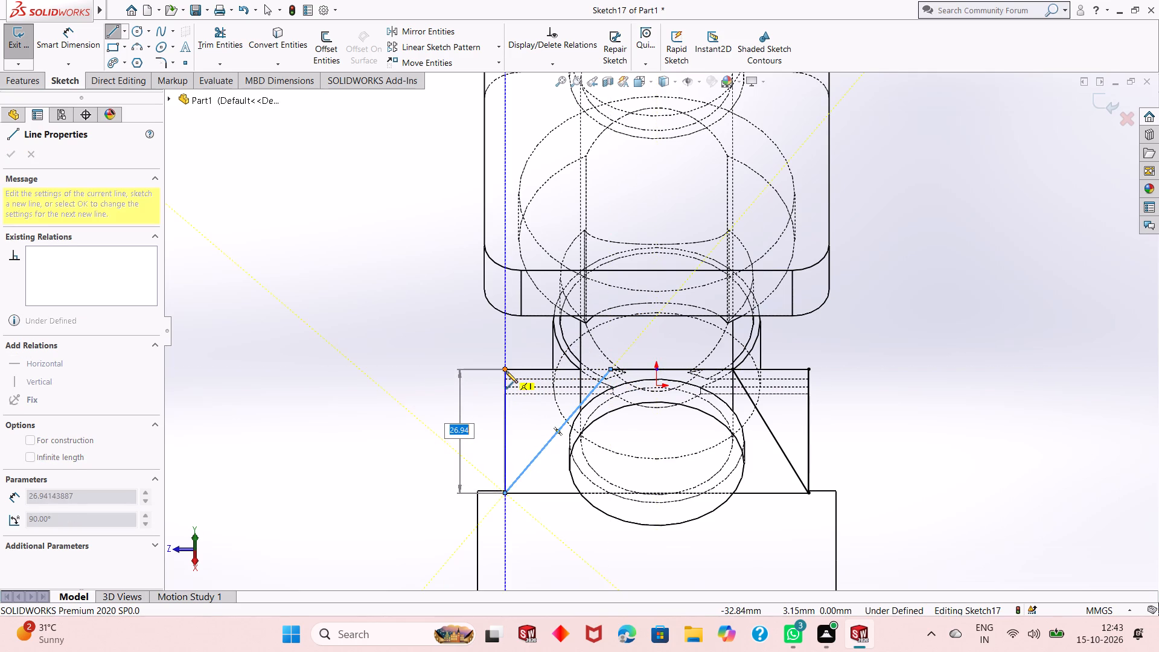
{"action": "left_click", "coordinate": [506, 371]}
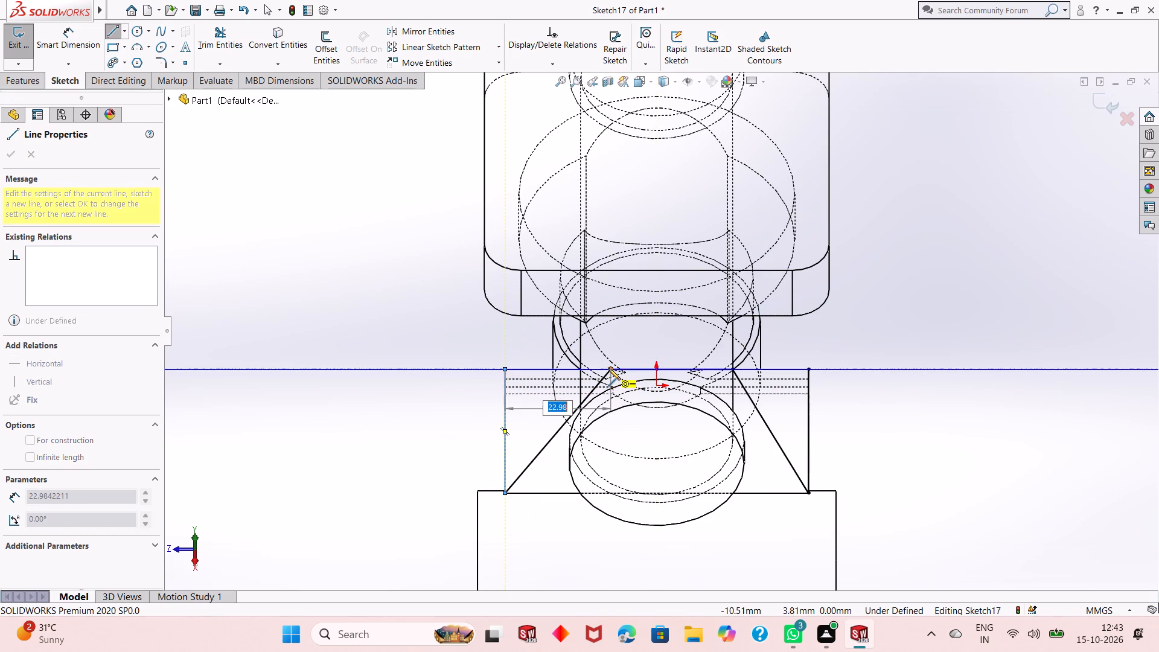
{"action": "left_click", "coordinate": [608, 368]}
{"action": "key", "text": "Escape"}
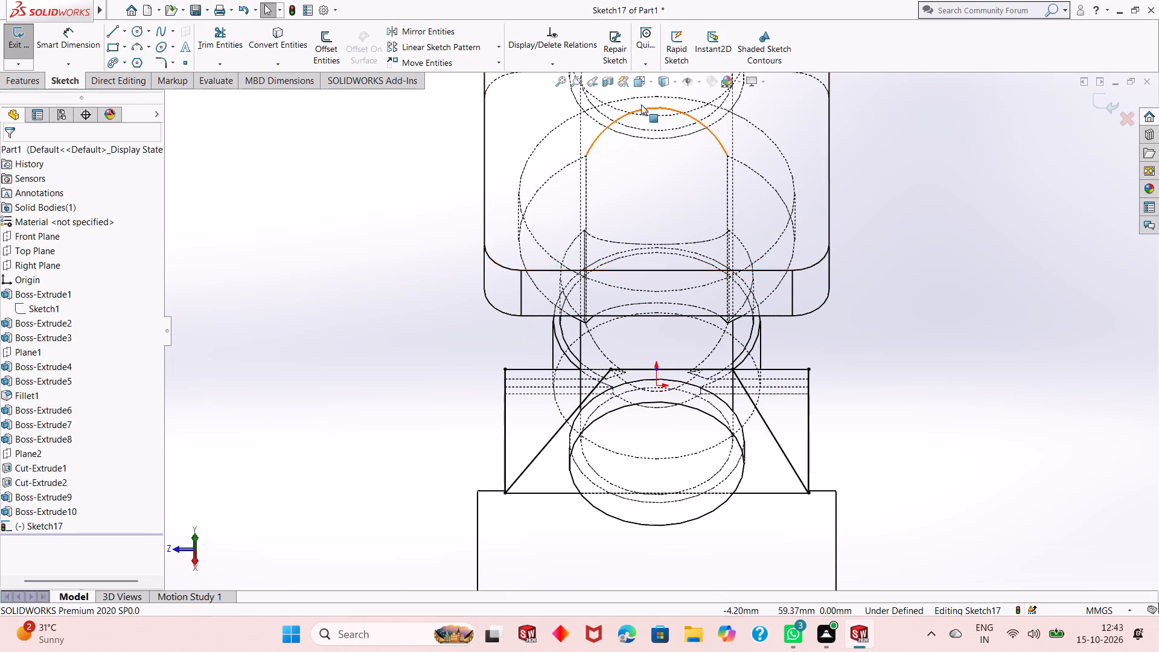
Examine the two corner triangles on the rib's sloping face in shaded display from several angles.
{"action": "left_click", "coordinate": [662, 87]}
{"action": "left_click", "coordinate": [660, 103]}
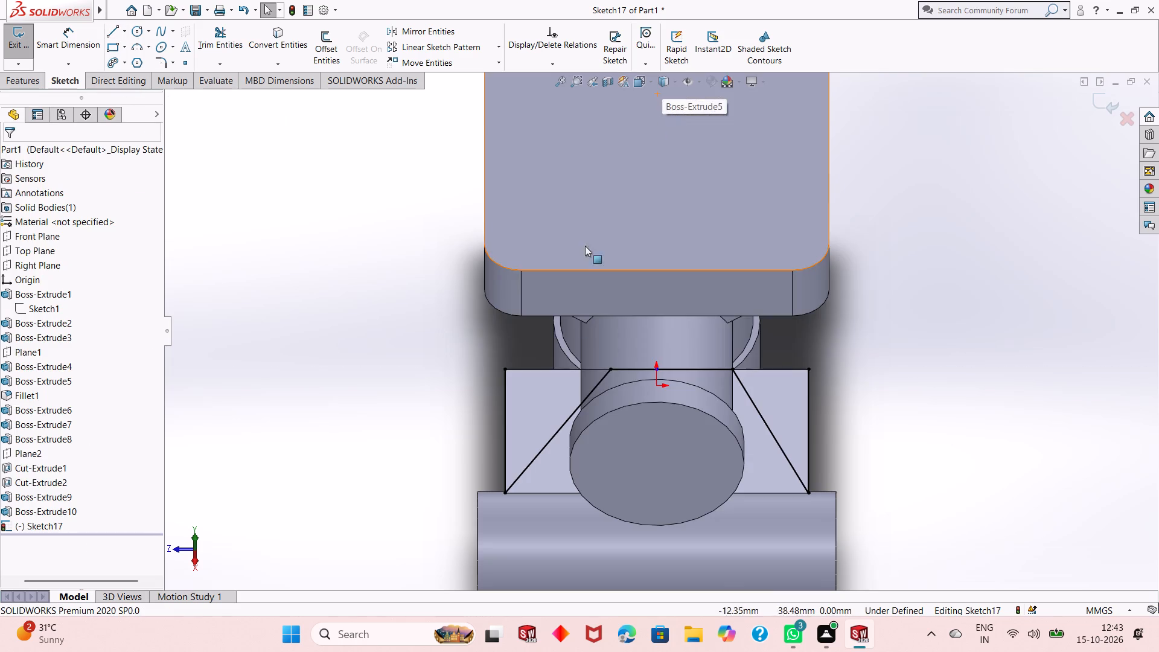
{"action": "scroll", "coordinate": [575, 455], "scroll_direction": "up", "scroll_amount": 1}
{"action": "middle_click_drag", "start_coordinate": [584, 459], "coordinate": [632, 360]}
{"action": "scroll", "coordinate": [619, 412], "scroll_direction": "up", "scroll_amount": 2}
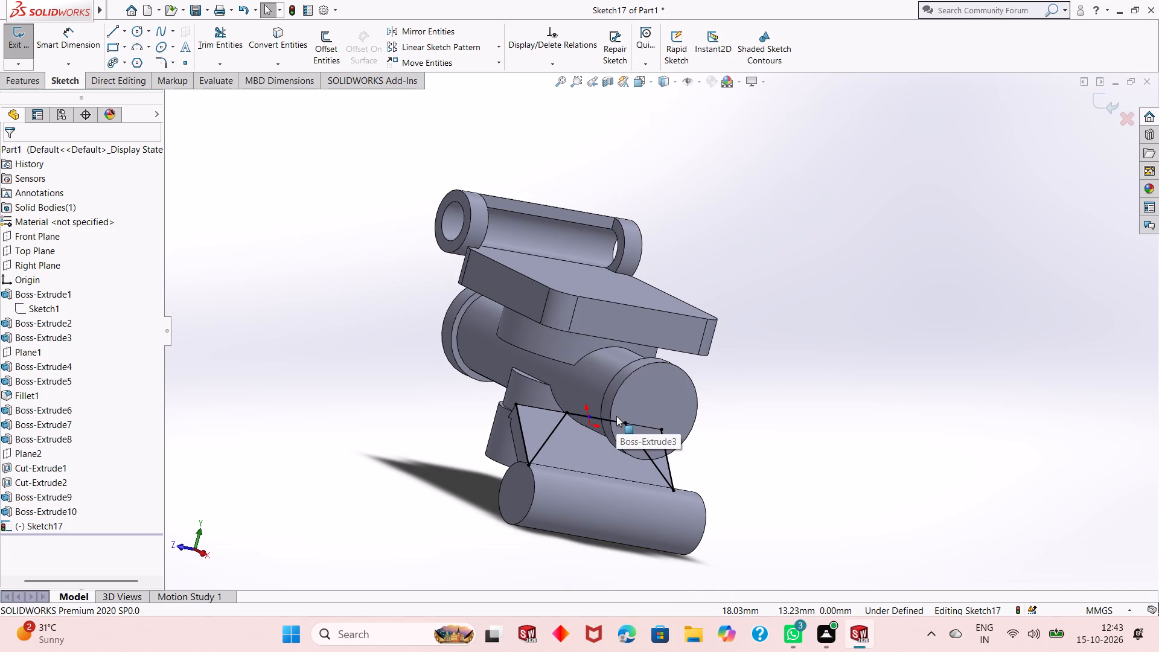
{"action": "middle_click_drag", "start_coordinate": [616, 416], "coordinate": [605, 390]}
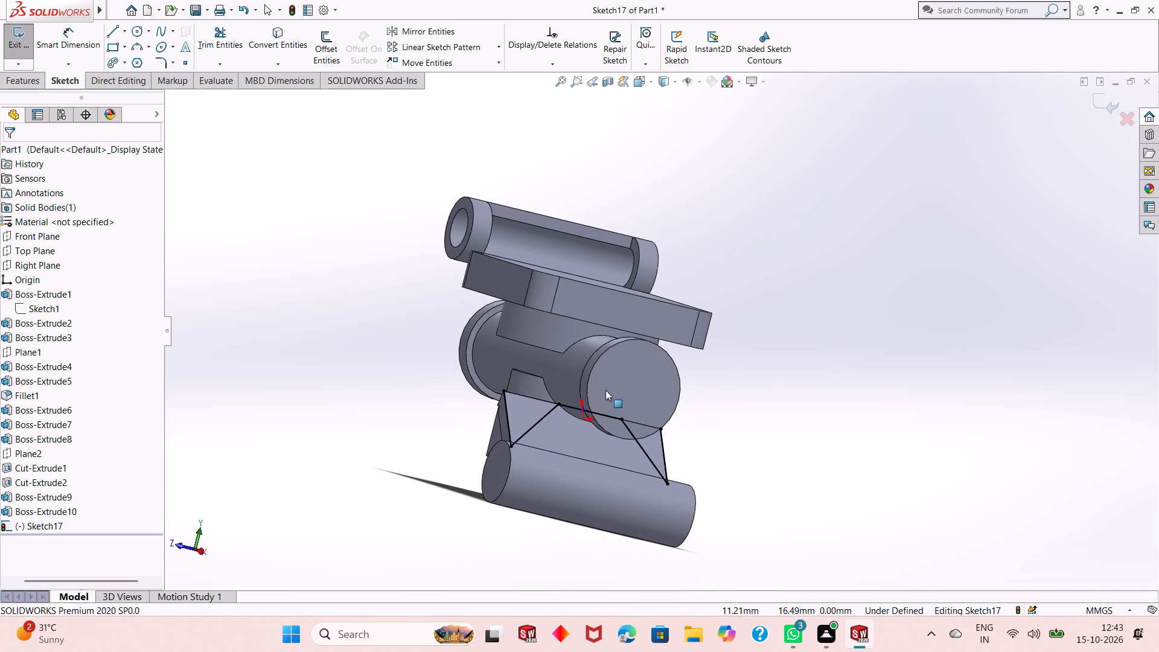
Return face-on with hidden lines visible and delete the negative-Z corner triangle together with its 16.5 mm top-edge line.
{"action": "key", "text": "ctrl+8"}
{"action": "left_click", "coordinate": [666, 79]}
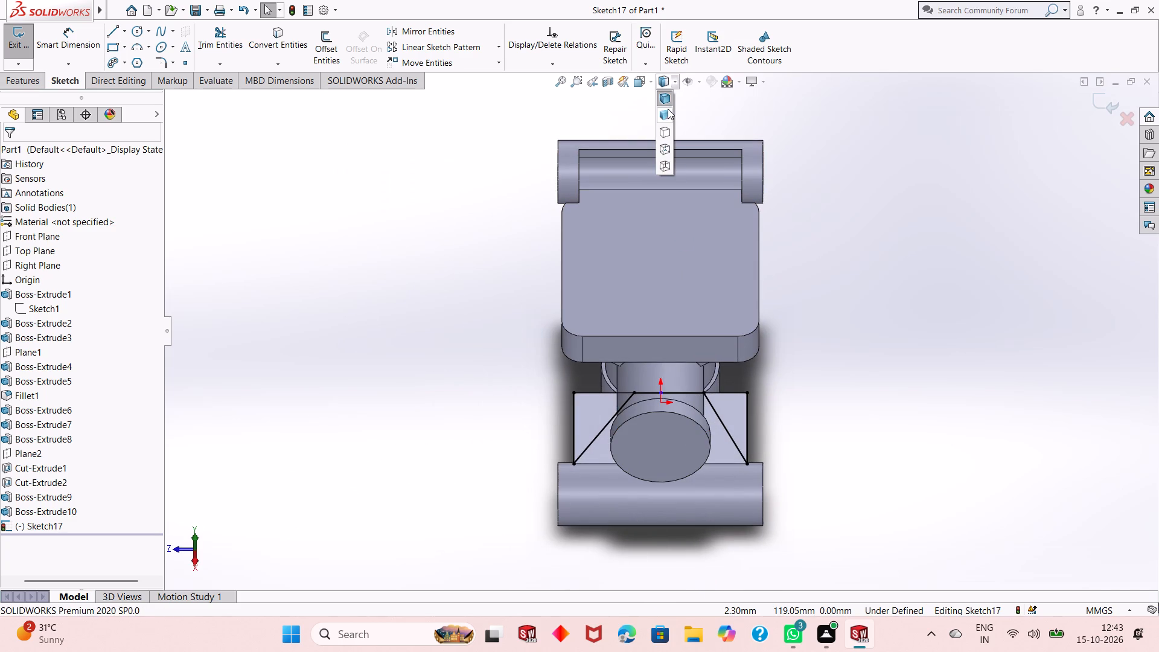
{"action": "left_click", "coordinate": [659, 150]}
{"action": "scroll", "coordinate": [683, 392], "scroll_direction": "down", "scroll_amount": 3}
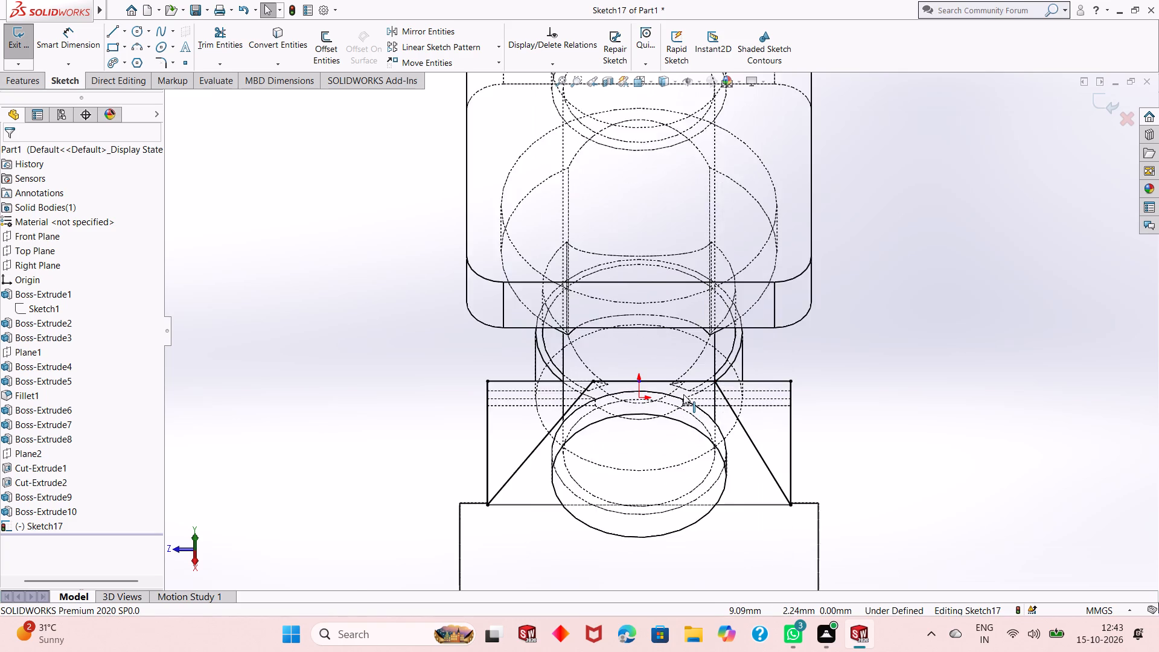
{"action": "scroll", "coordinate": [683, 394], "scroll_direction": "down", "scroll_amount": 2}
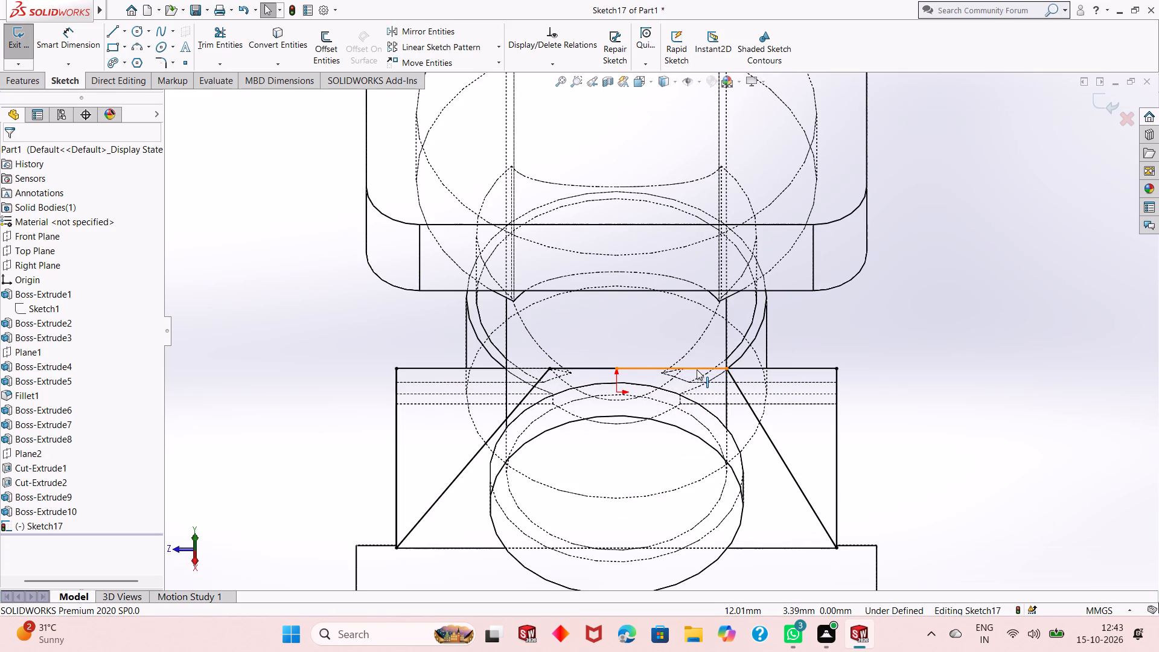
{"action": "left_click", "coordinate": [697, 369]}
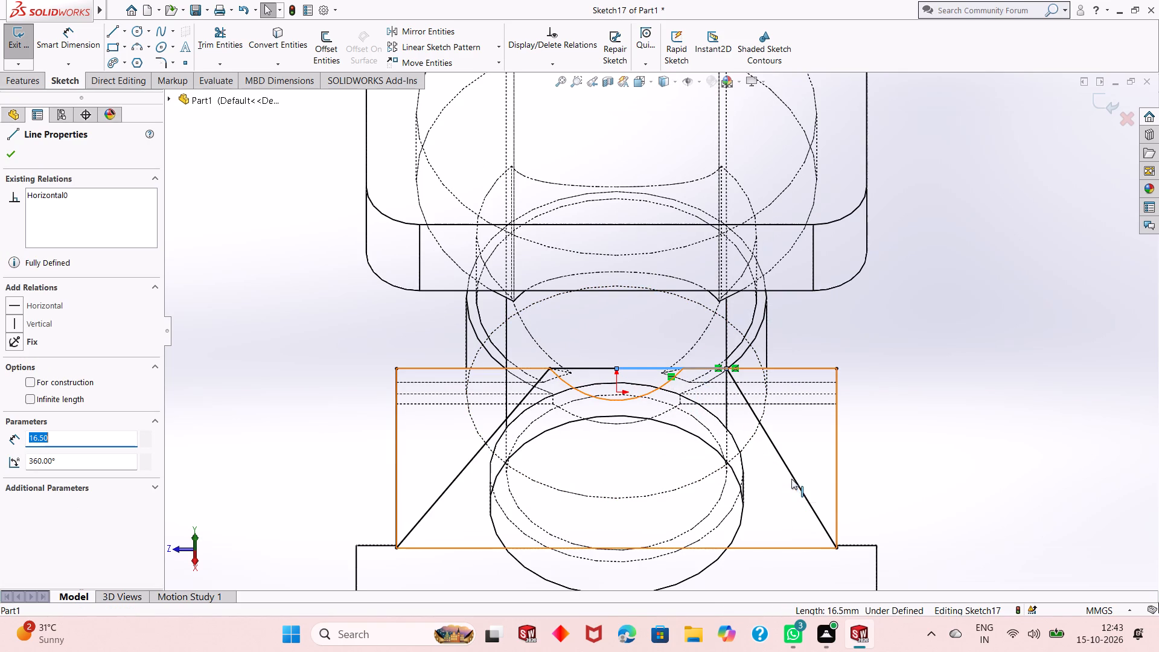
{"action": "left_click", "coordinate": [794, 479], "text": "ctrl"}
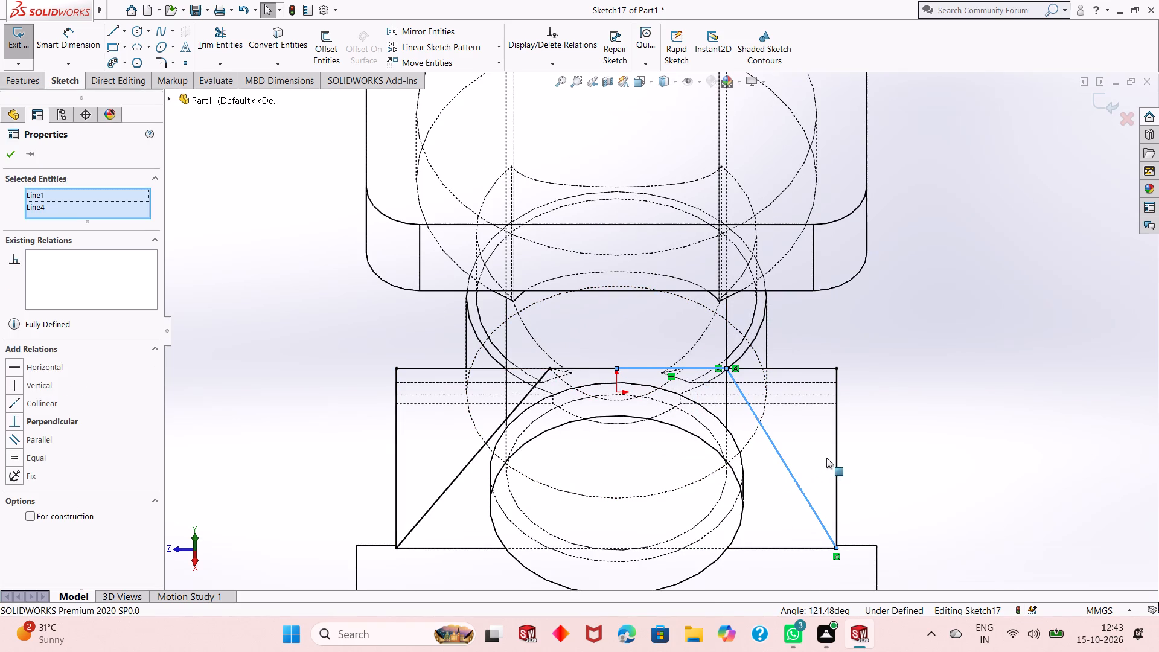
{"action": "left_click", "coordinate": [835, 451], "text": "ctrl"}
{"action": "left_click", "coordinate": [822, 368], "text": "ctrl"}
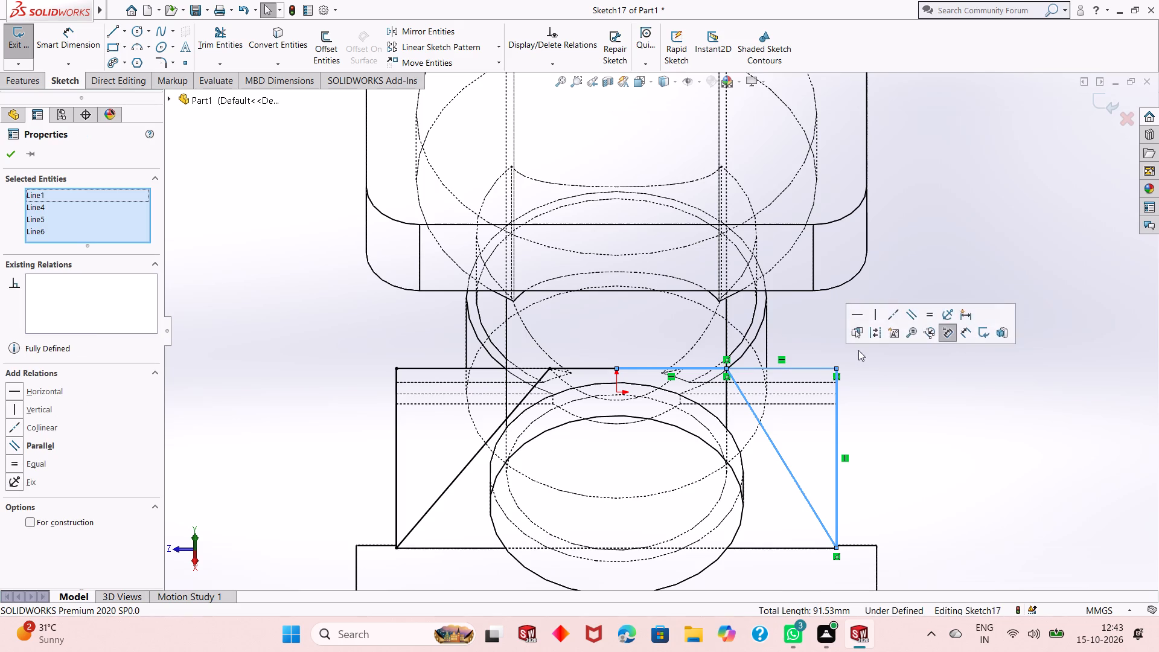
{"action": "right_click", "coordinate": [870, 359]}
{"action": "left_click", "coordinate": [913, 521]}
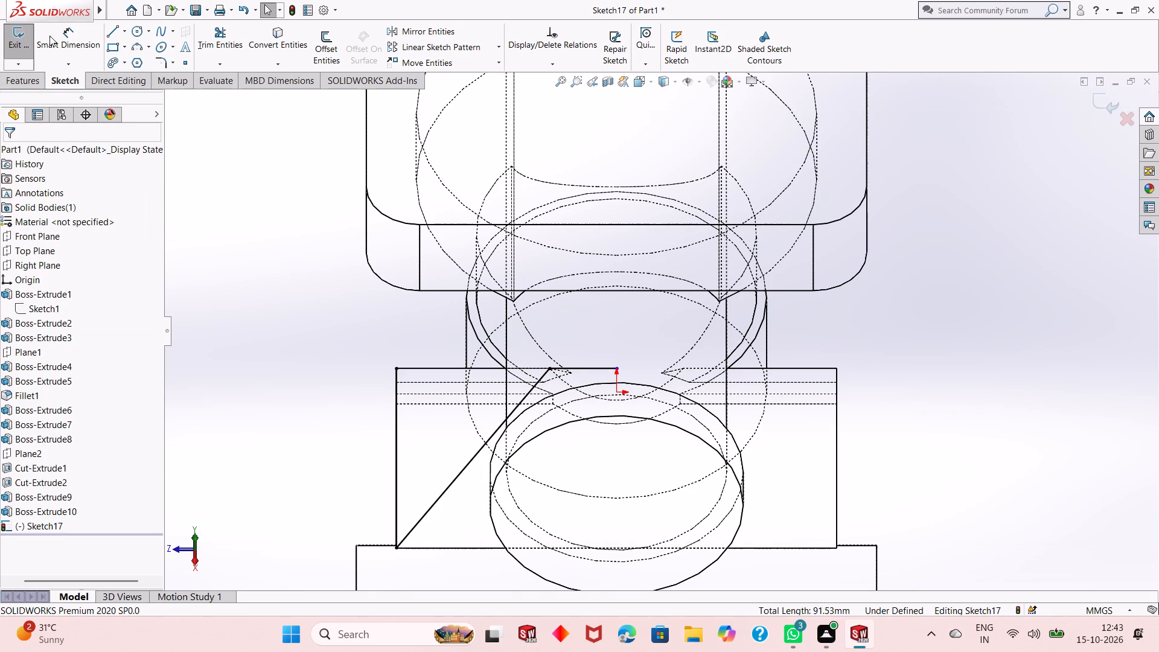
Sketch a matching line about 10 mm toward negative Z from the top-edge midpoint, continuing into a corner triangle about 23 by 27 mm.
{"action": "left_click", "coordinate": [113, 35]}
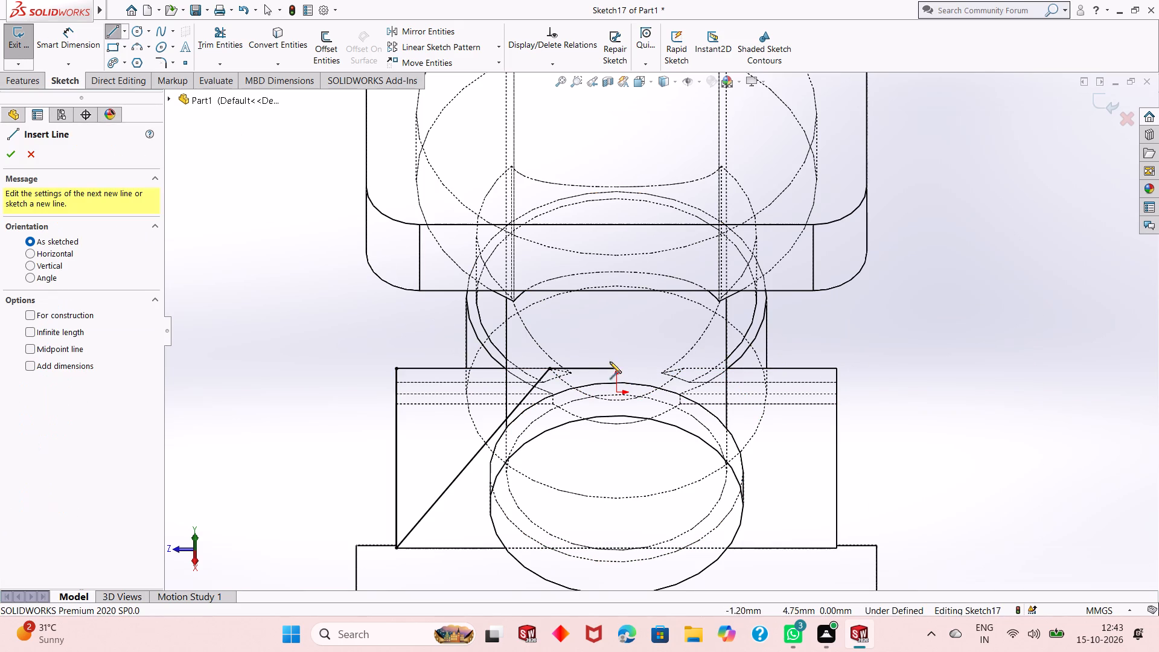
{"action": "left_click", "coordinate": [618, 369]}
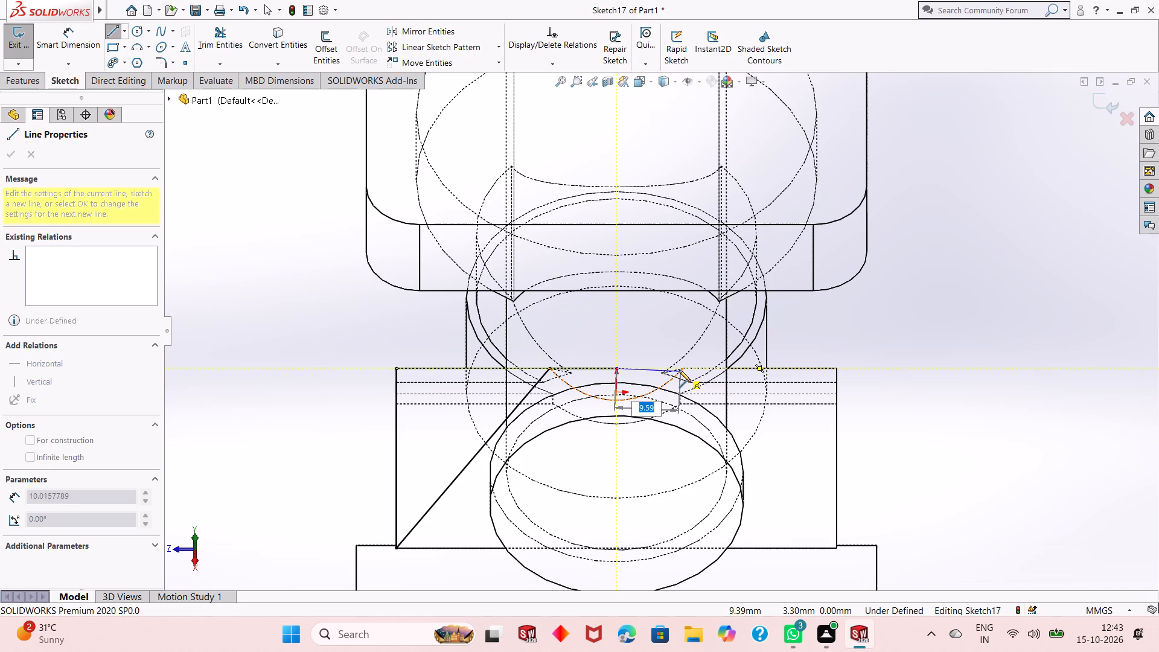
{"action": "left_click", "coordinate": [683, 365]}
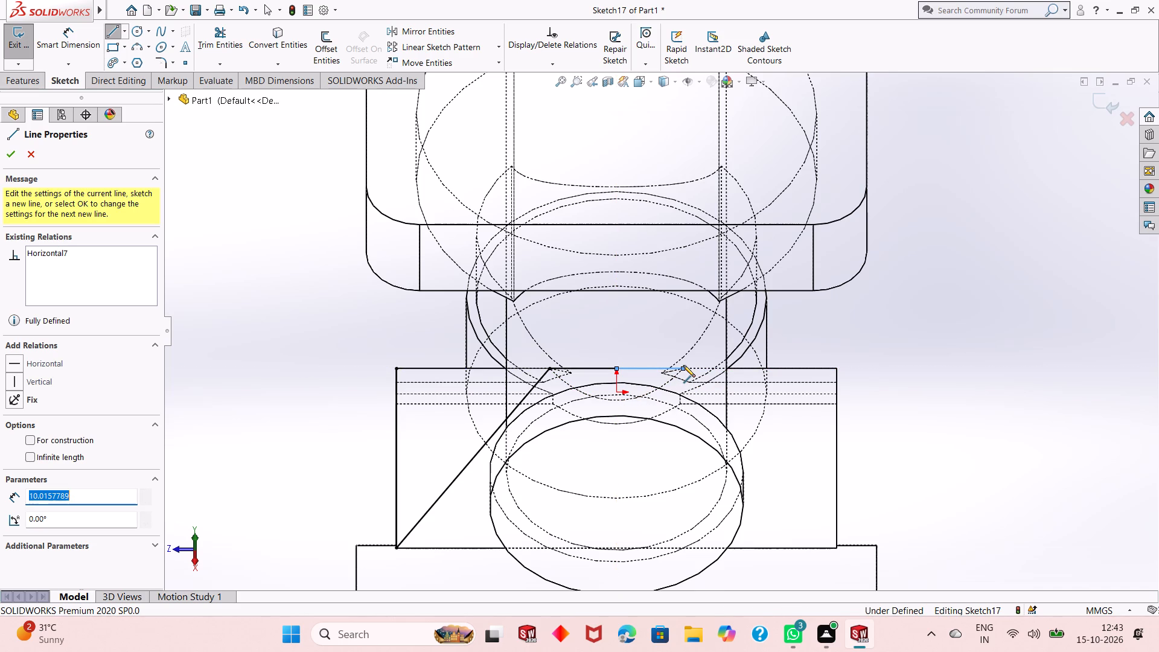
{"action": "left_click", "coordinate": [838, 549]}
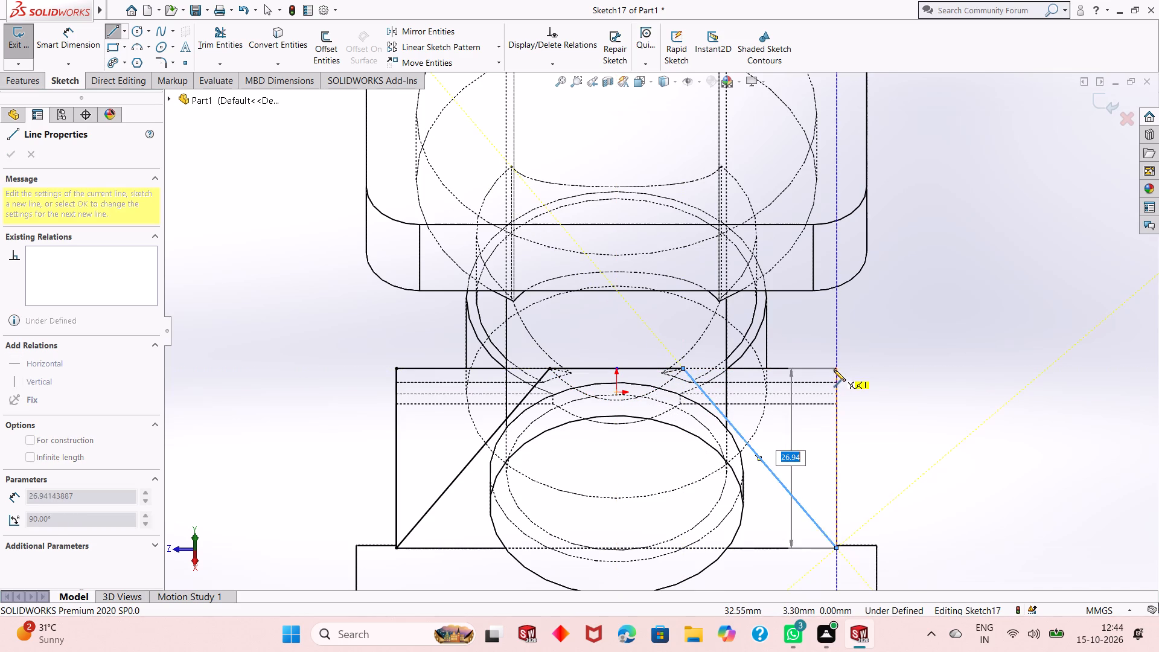
{"action": "left_click", "coordinate": [838, 368]}
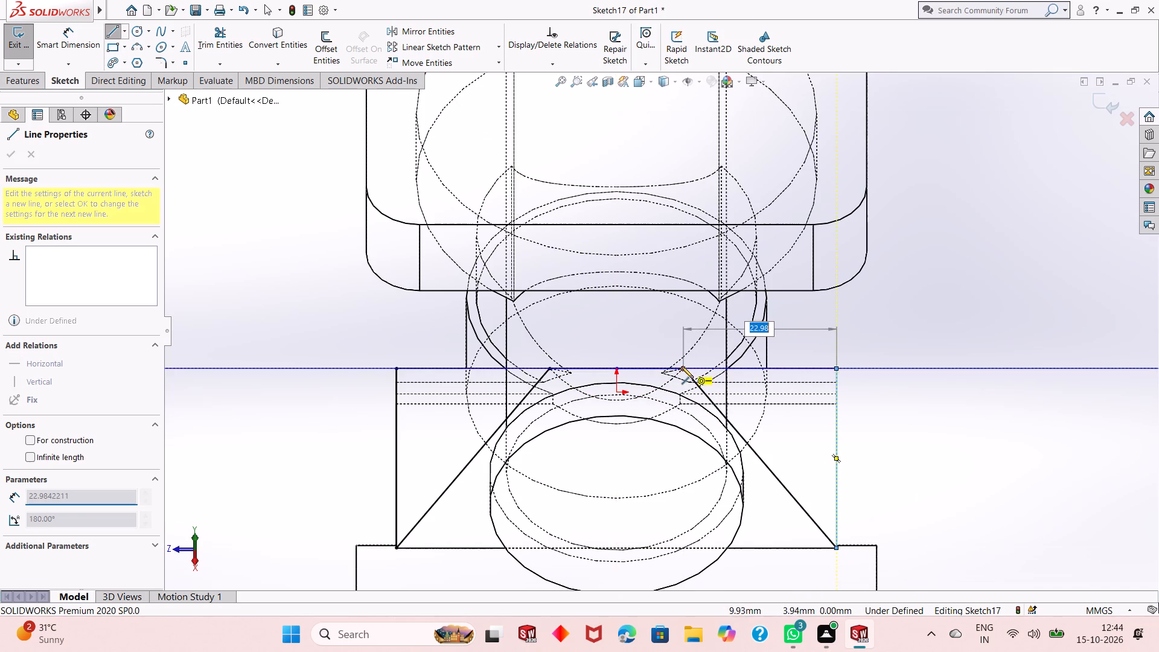
{"action": "left_click", "coordinate": [680, 368]}
{"action": "right_click", "coordinate": [852, 351]}
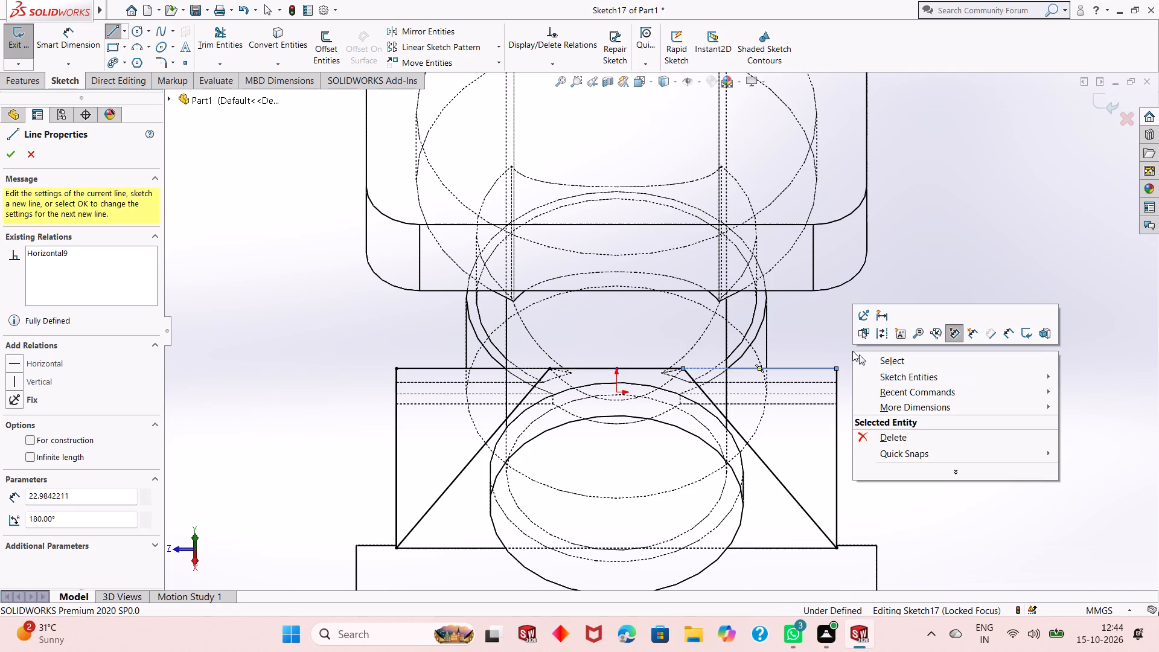
{"action": "left_click", "coordinate": [873, 357]}
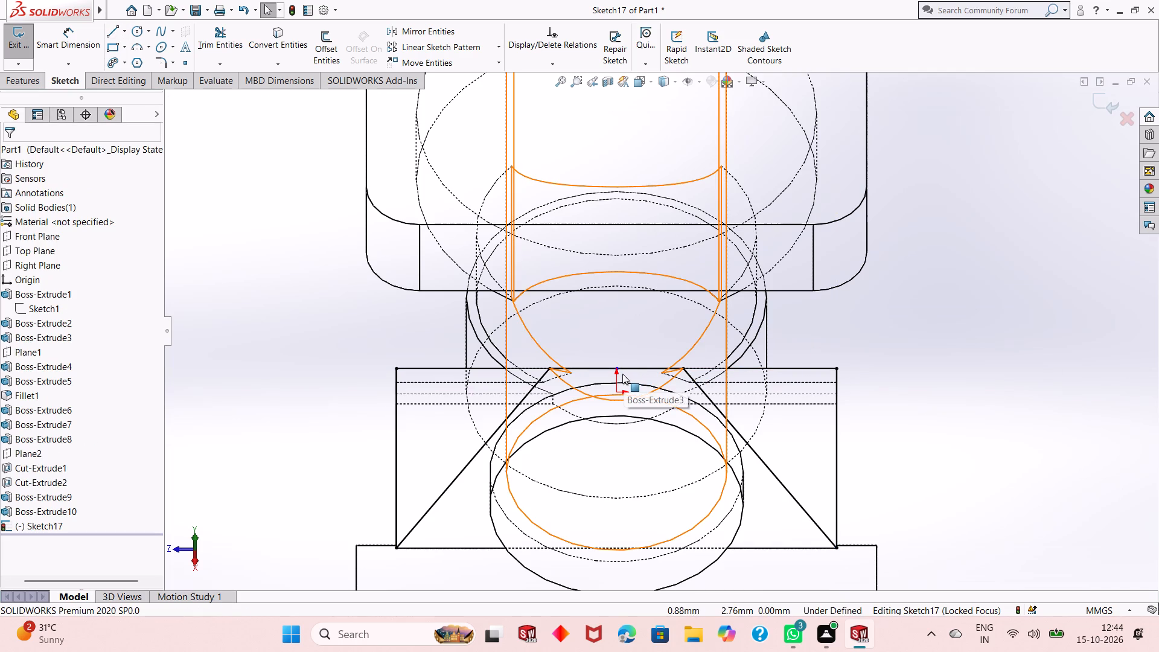
Add a Fix relation to the point at the top edge's midpoint, shared by both short lines.
{"action": "left_click", "coordinate": [619, 369]}
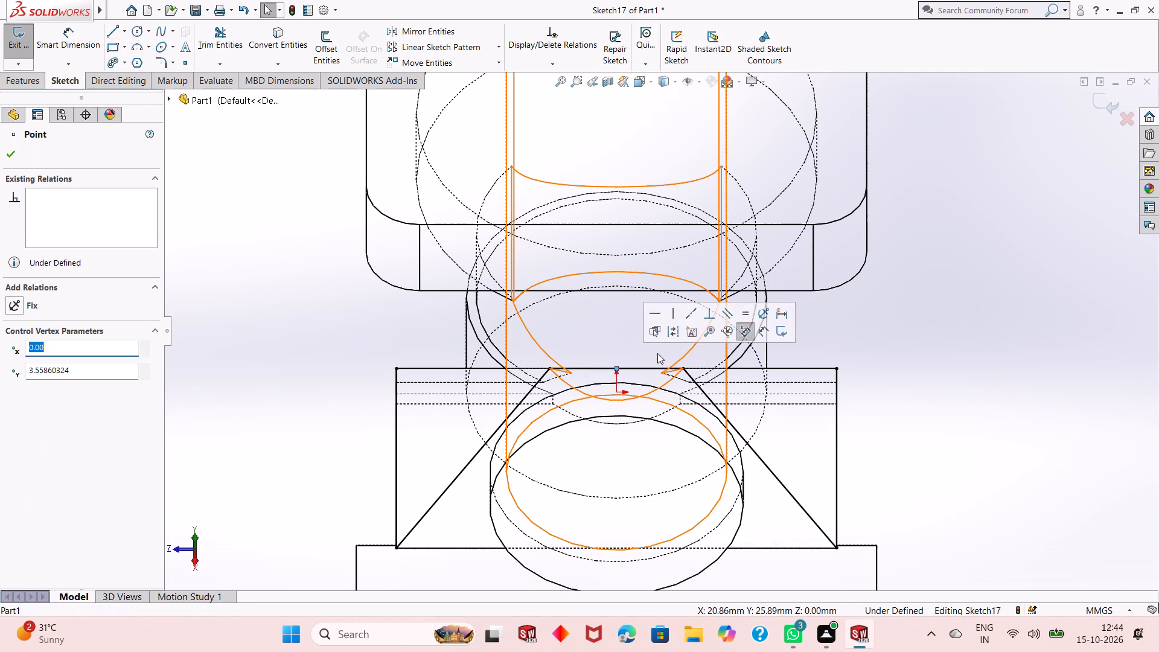
{"action": "left_click", "coordinate": [765, 315]}
{"action": "key", "text": "Escape"}
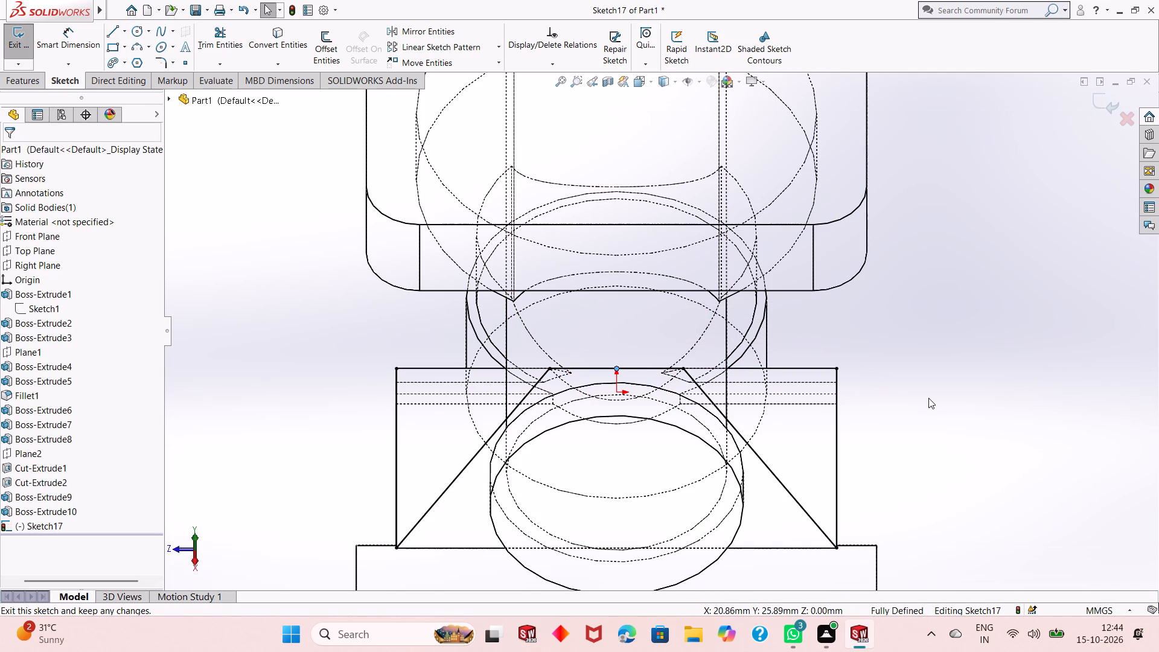
{"action": "key", "text": "Escape"}
Trim away both short top-edge lines between the two triangles, leaving only the closed corner triangles.
{"action": "scroll", "coordinate": [634, 427], "scroll_direction": "up", "scroll_amount": 1}
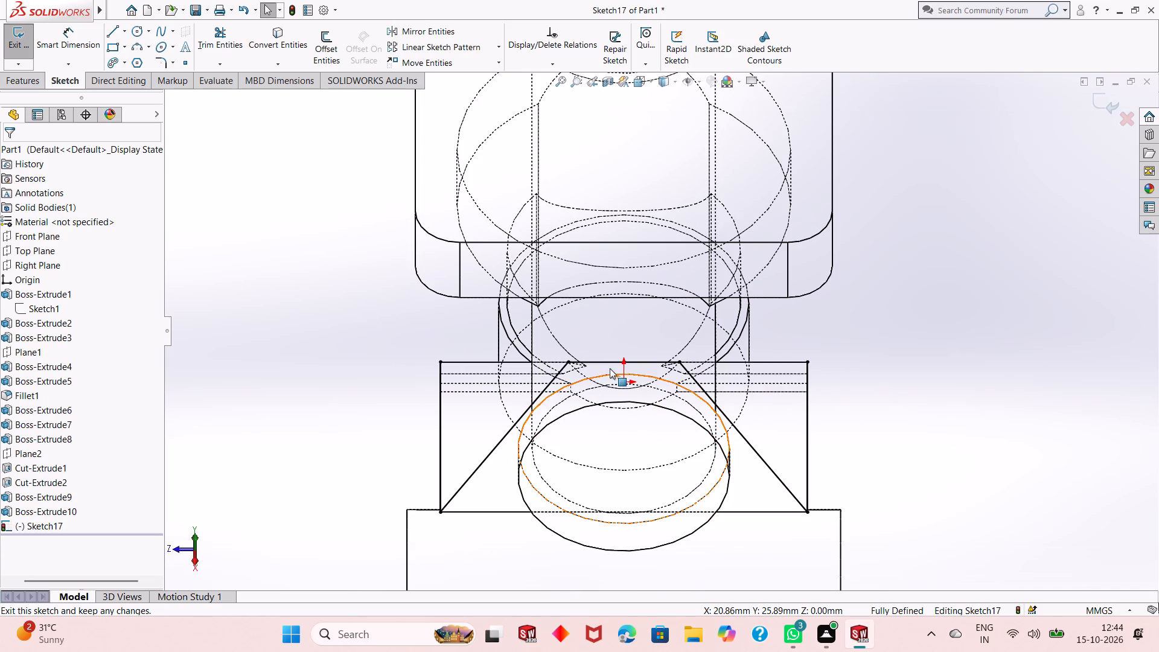
{"action": "left_click", "coordinate": [223, 50]}
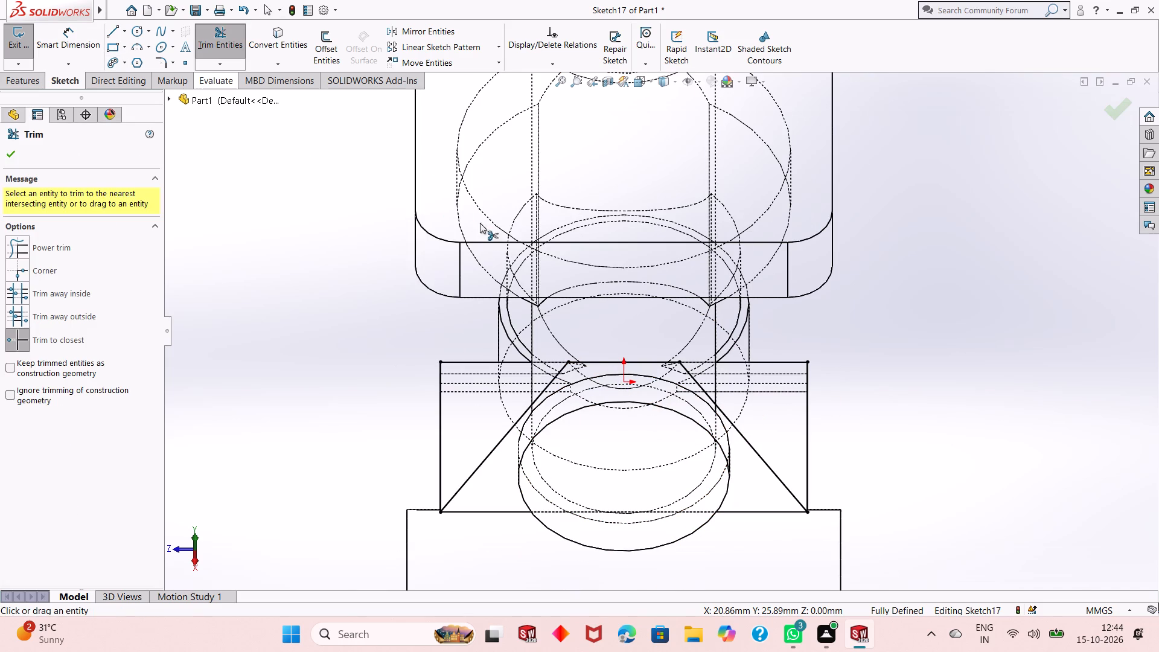
{"action": "left_click", "coordinate": [597, 361]}
{"action": "left_click", "coordinate": [640, 362]}
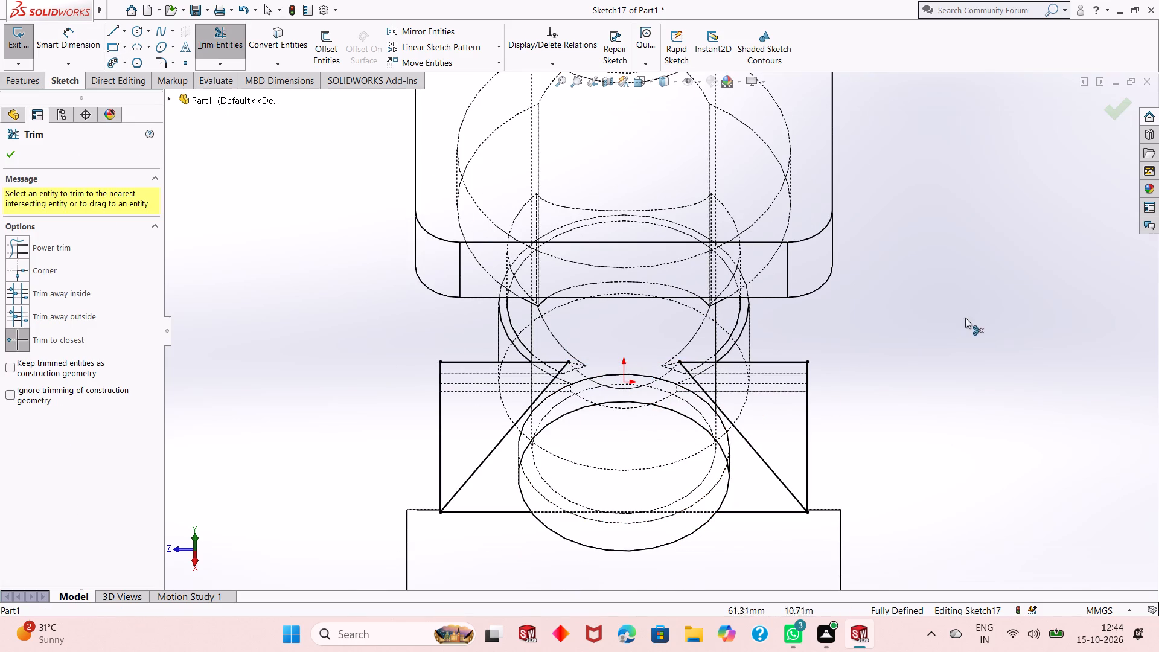
{"action": "right_click", "coordinate": [913, 301]}
{"action": "left_click", "coordinate": [961, 336]}
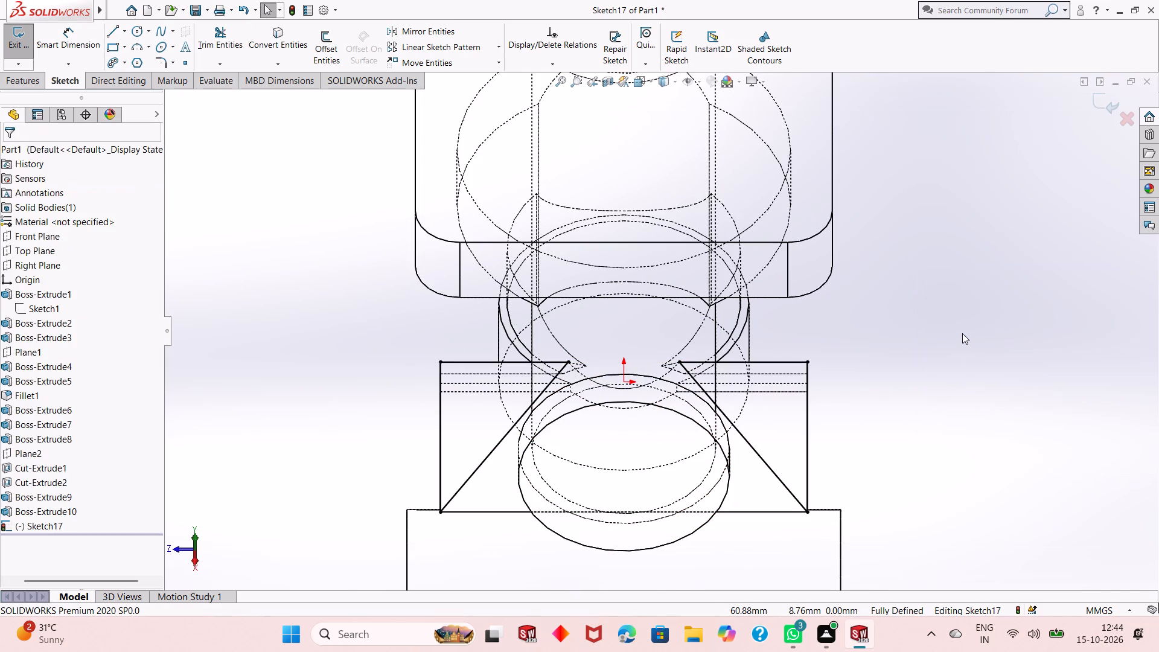
Examine the whole part and the two corner triangles from a tilted angle in shaded display with edges.
{"action": "scroll", "coordinate": [621, 432], "scroll_direction": "up", "scroll_amount": 1}
{"action": "middle_click_drag", "start_coordinate": [653, 471], "coordinate": [651, 438]}
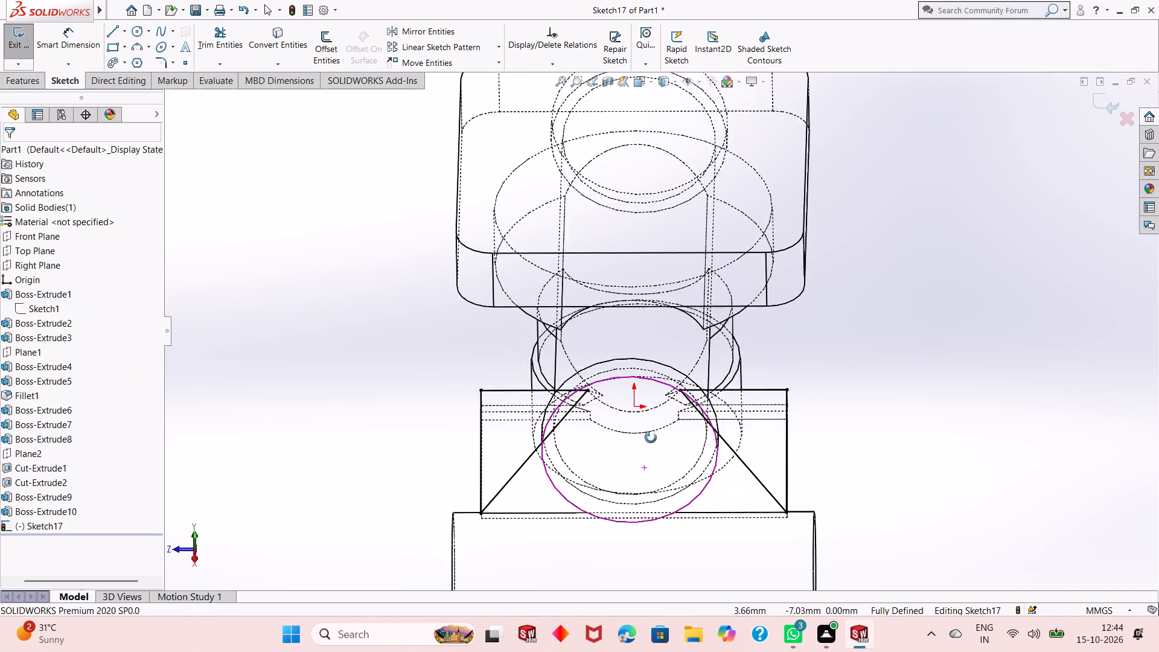
{"action": "middle_click_drag", "start_coordinate": [651, 438], "coordinate": [650, 435]}
{"action": "scroll", "coordinate": [650, 435], "scroll_direction": "up", "scroll_amount": 3}
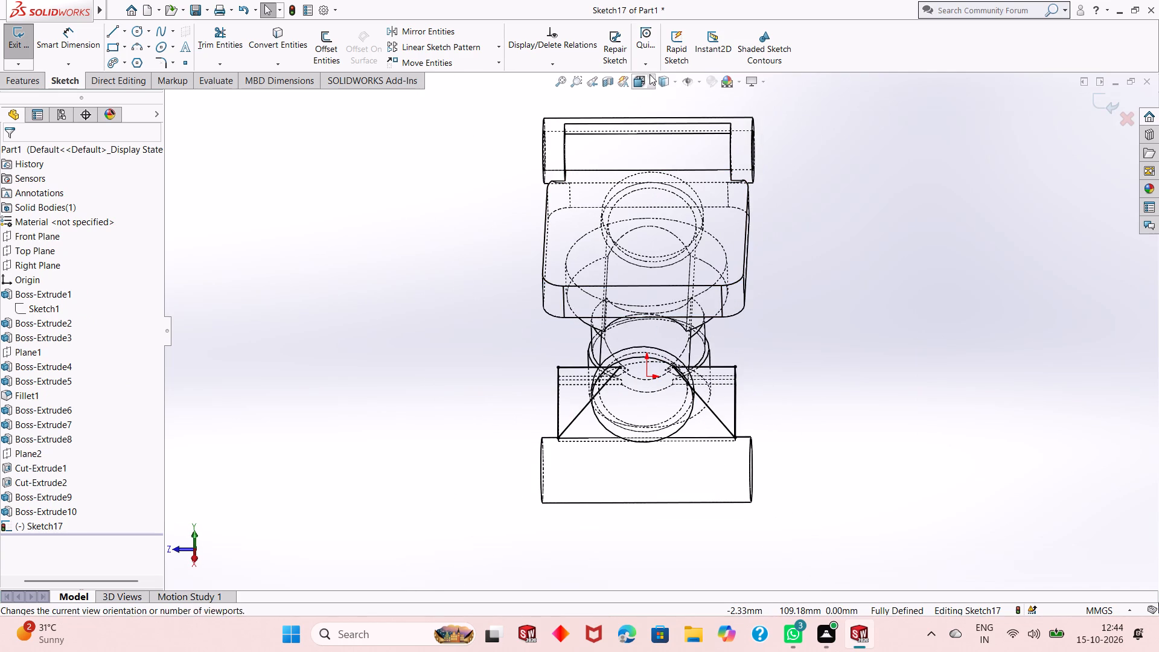
{"action": "left_click", "coordinate": [665, 79]}
{"action": "left_click", "coordinate": [667, 100]}
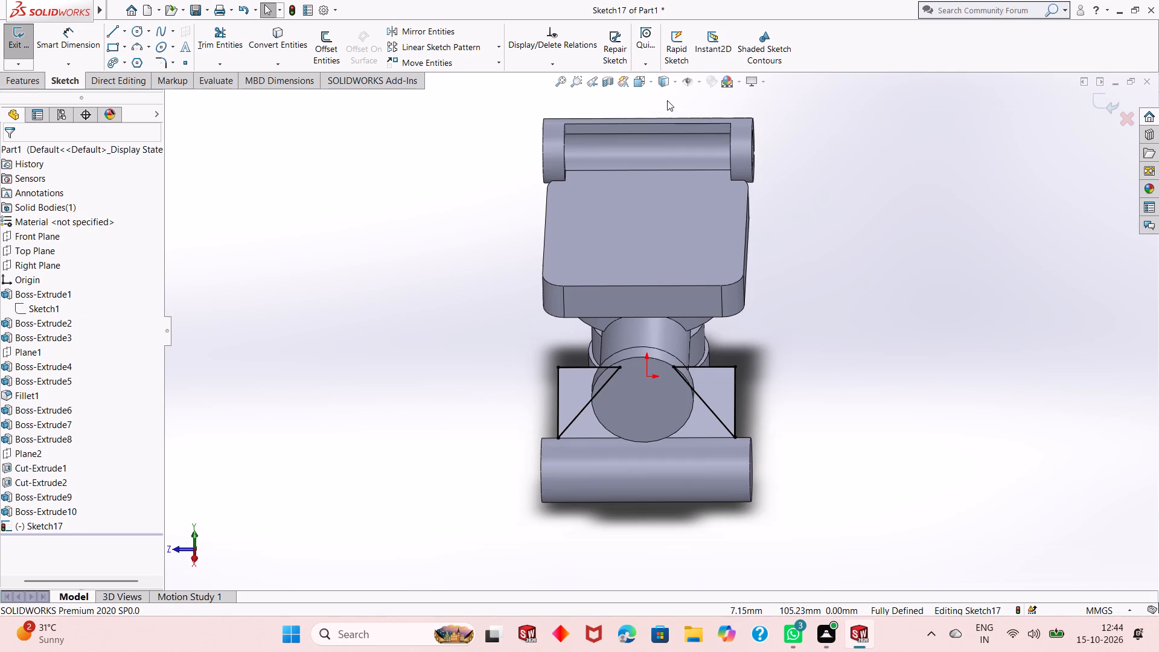
Cut-extrude both corner triangles on the 45° rib's sloping face to a blind depth of 6 mm.
{"action": "scroll", "coordinate": [659, 266], "scroll_direction": "down", "scroll_amount": 1}
{"action": "middle_click_drag", "start_coordinate": [641, 387], "coordinate": [777, 284]}
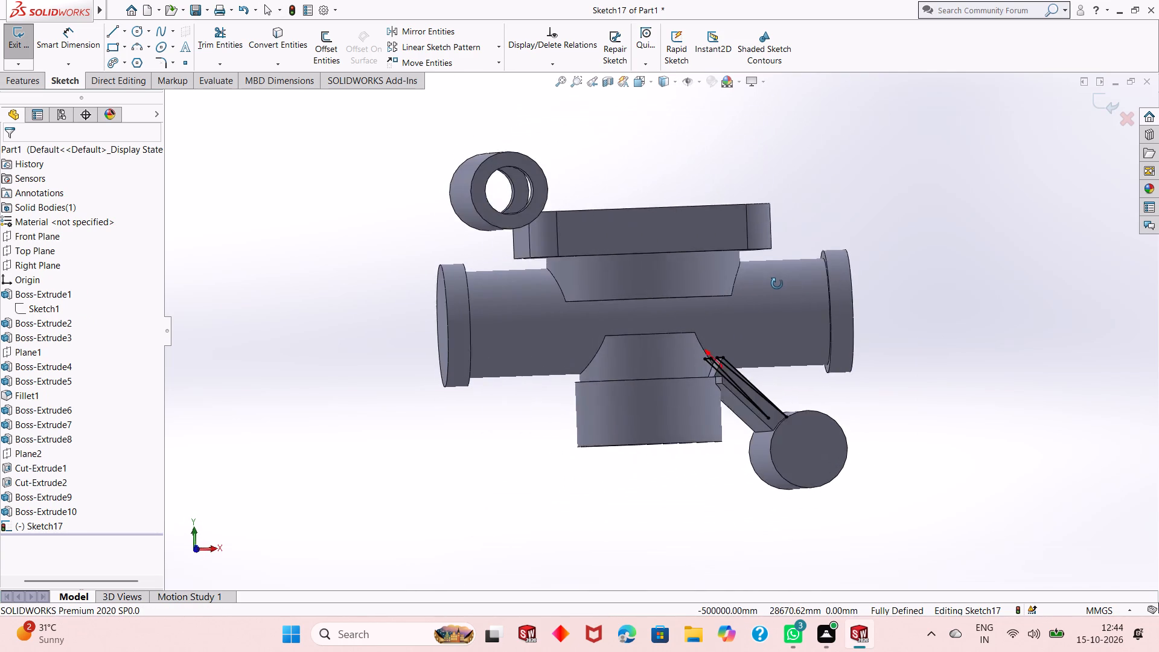
{"action": "middle_click_drag", "start_coordinate": [777, 284], "coordinate": [780, 285]}
{"action": "middle_click_drag", "start_coordinate": [780, 285], "coordinate": [717, 309]}
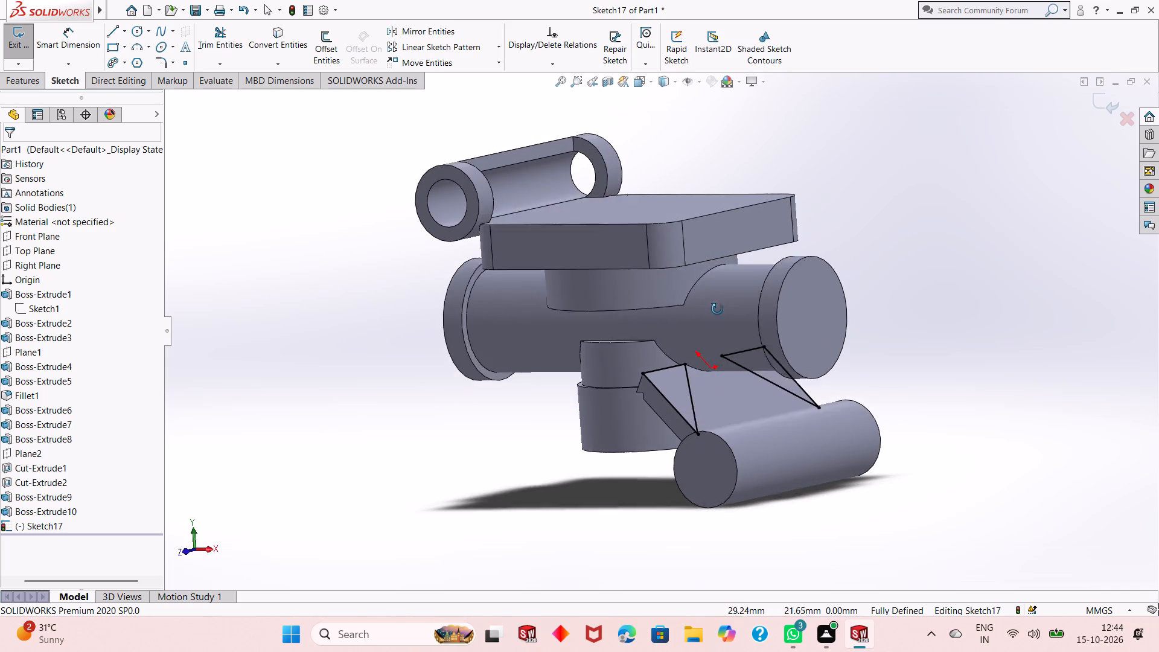
{"action": "middle_click_drag", "start_coordinate": [717, 309], "coordinate": [710, 317]}
{"action": "middle_click_drag", "start_coordinate": [614, 336], "coordinate": [678, 402]}
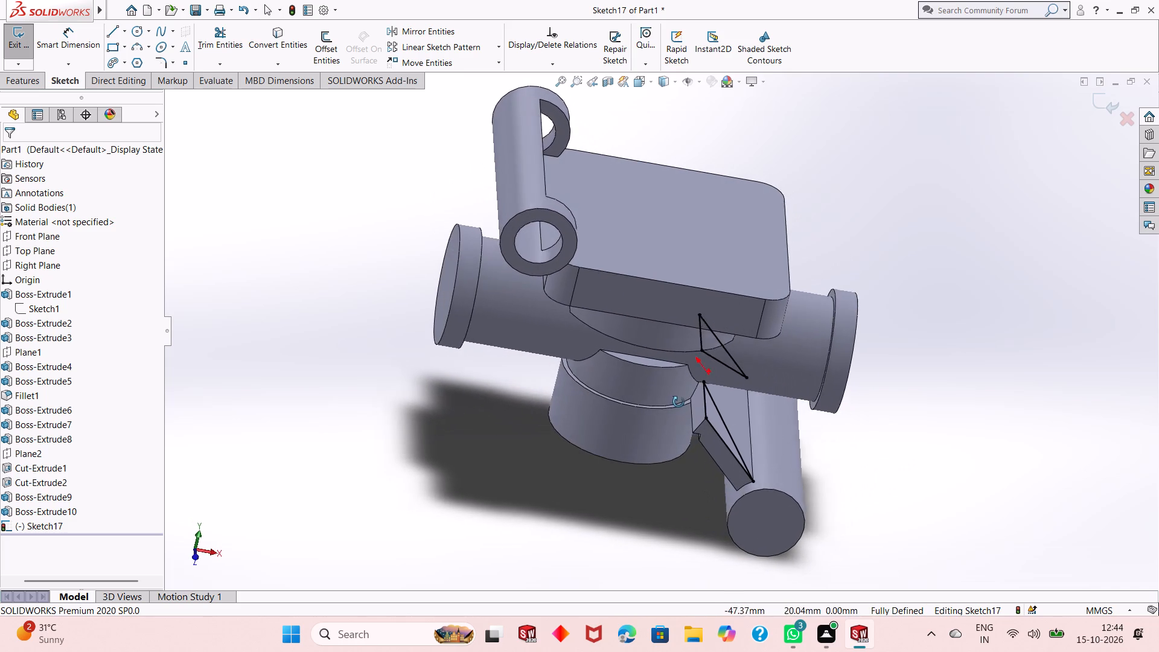
{"action": "middle_click_drag", "start_coordinate": [678, 402], "coordinate": [689, 396]}
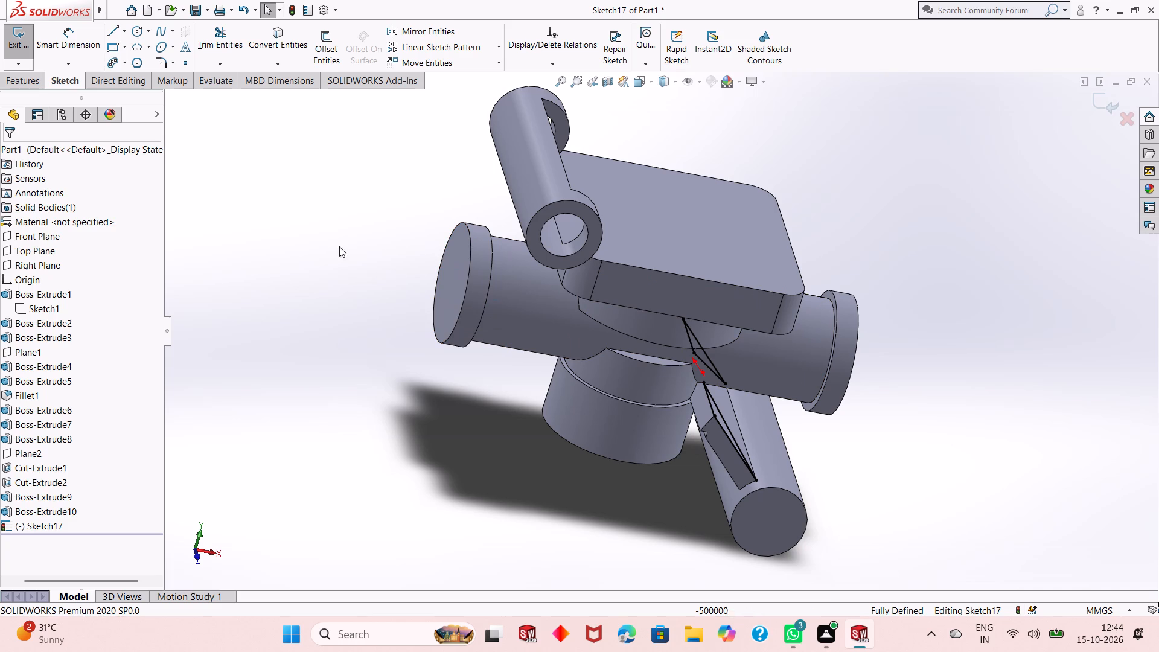
{"action": "left_click", "coordinate": [33, 82]}
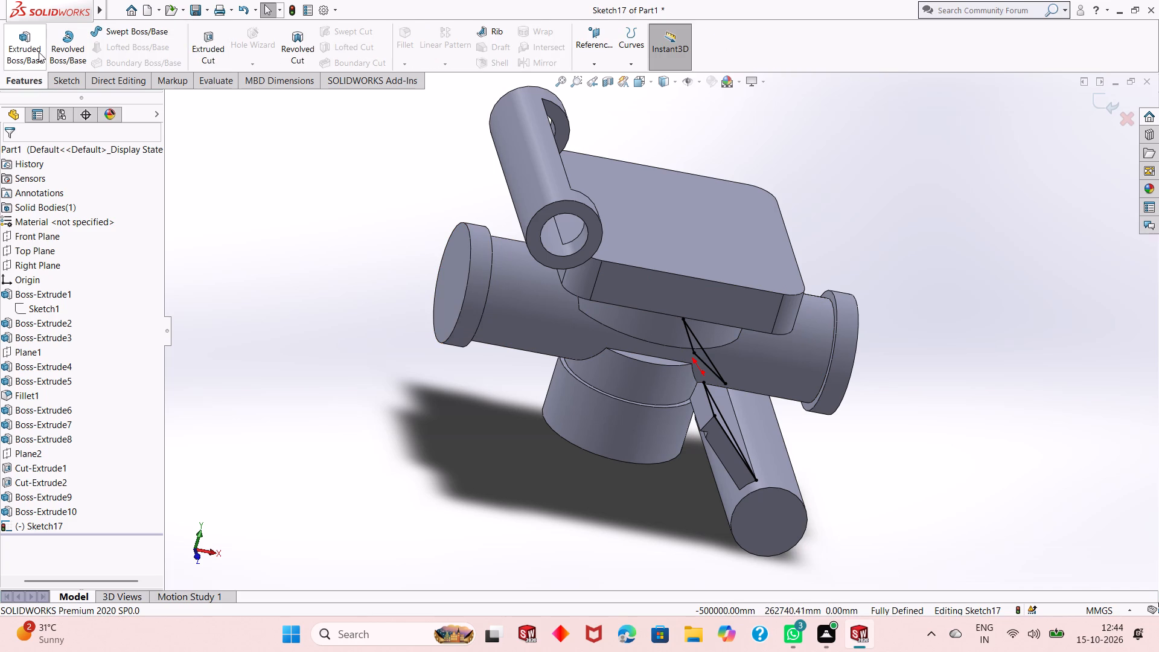
{"action": "left_click", "coordinate": [202, 54]}
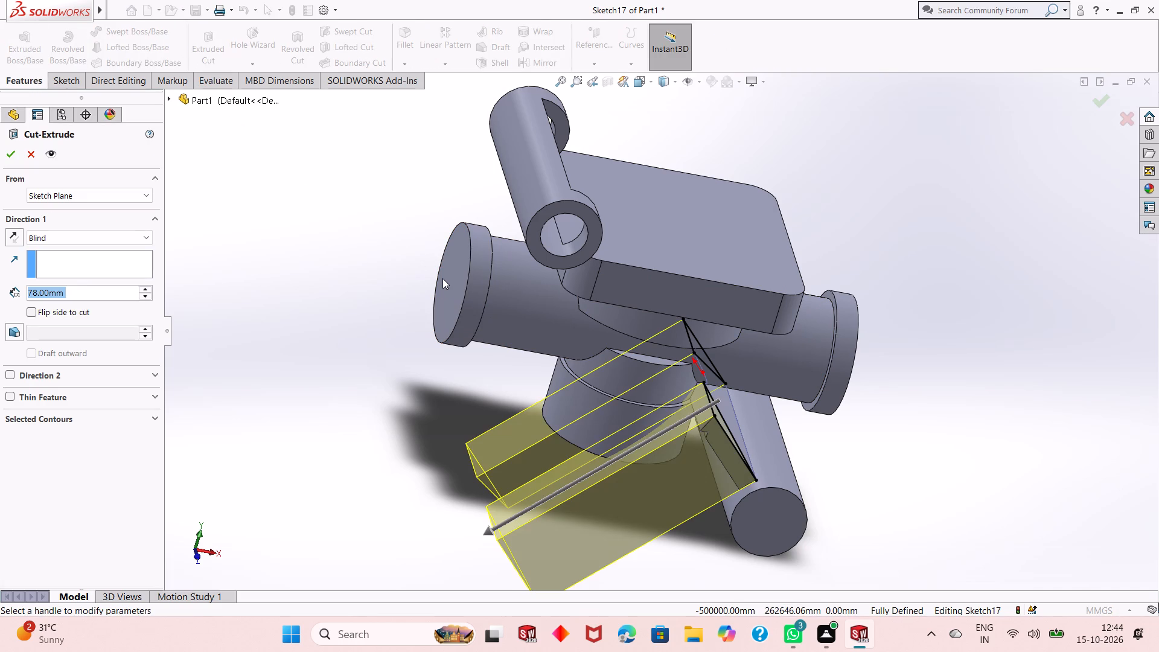
{"action": "key", "text": "6"}
{"action": "key", "text": "Return"}
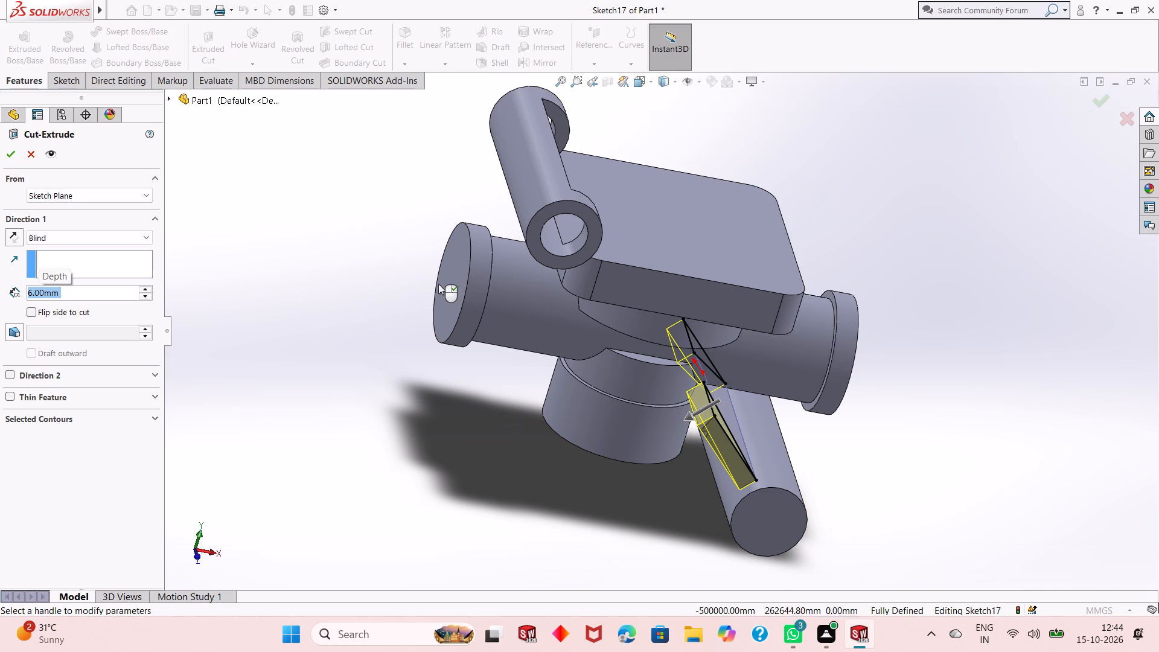
{"action": "left_click", "coordinate": [5, 163]}
{"action": "left_click", "coordinate": [5, 161]}
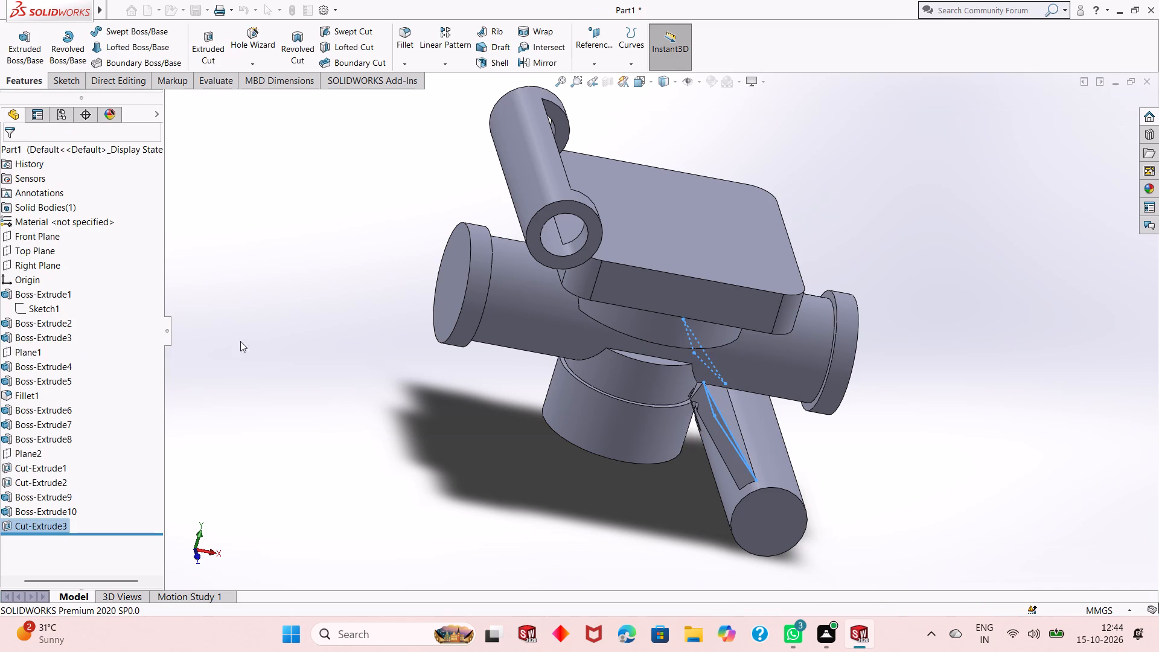
Examine the tapered rib and the area where the corner cut meets the stepped vertical cylinder from several angles.
{"action": "middle_click_drag", "start_coordinate": [522, 438], "coordinate": [566, 406]}
{"action": "left_click", "coordinate": [461, 410]}
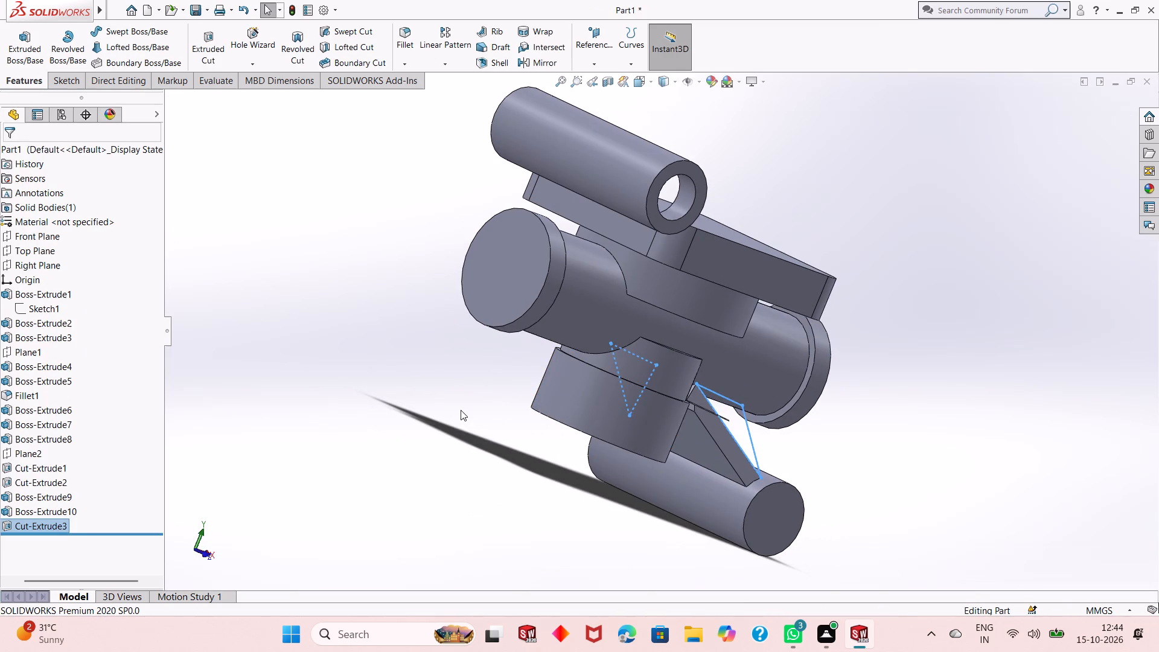
{"action": "middle_click_drag", "start_coordinate": [619, 396], "coordinate": [402, 500]}
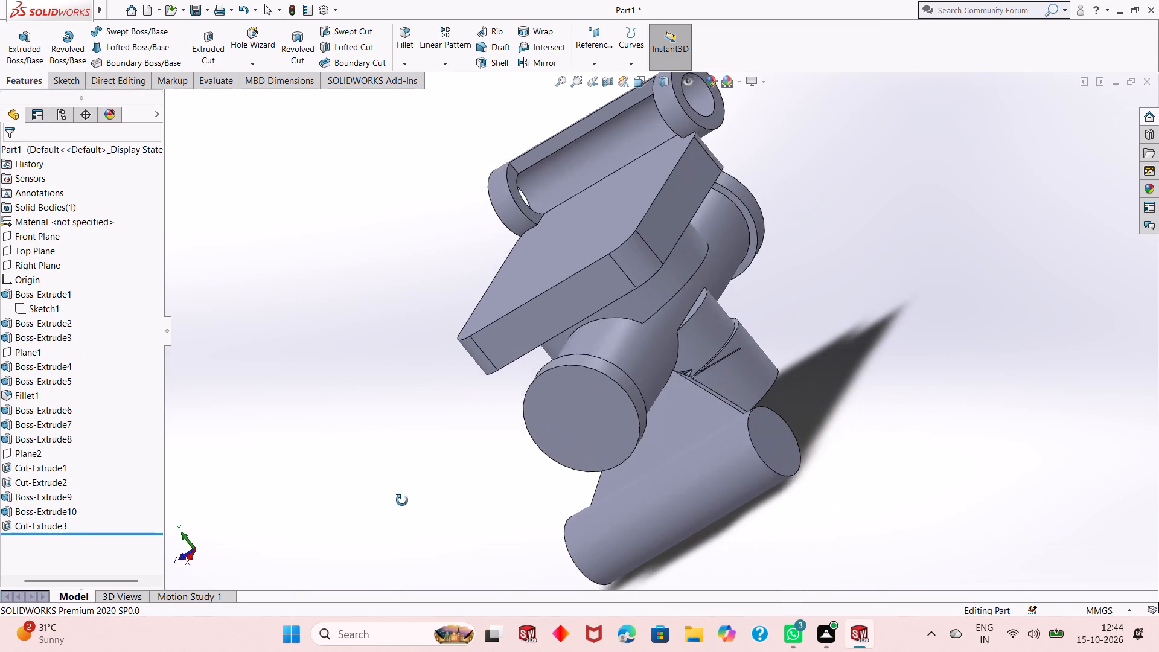
{"action": "middle_click_drag", "start_coordinate": [402, 500], "coordinate": [348, 546]}
{"action": "middle_click_drag", "start_coordinate": [613, 376], "coordinate": [683, 499]}
{"action": "scroll", "coordinate": [728, 441], "scroll_direction": "down", "scroll_amount": 3}
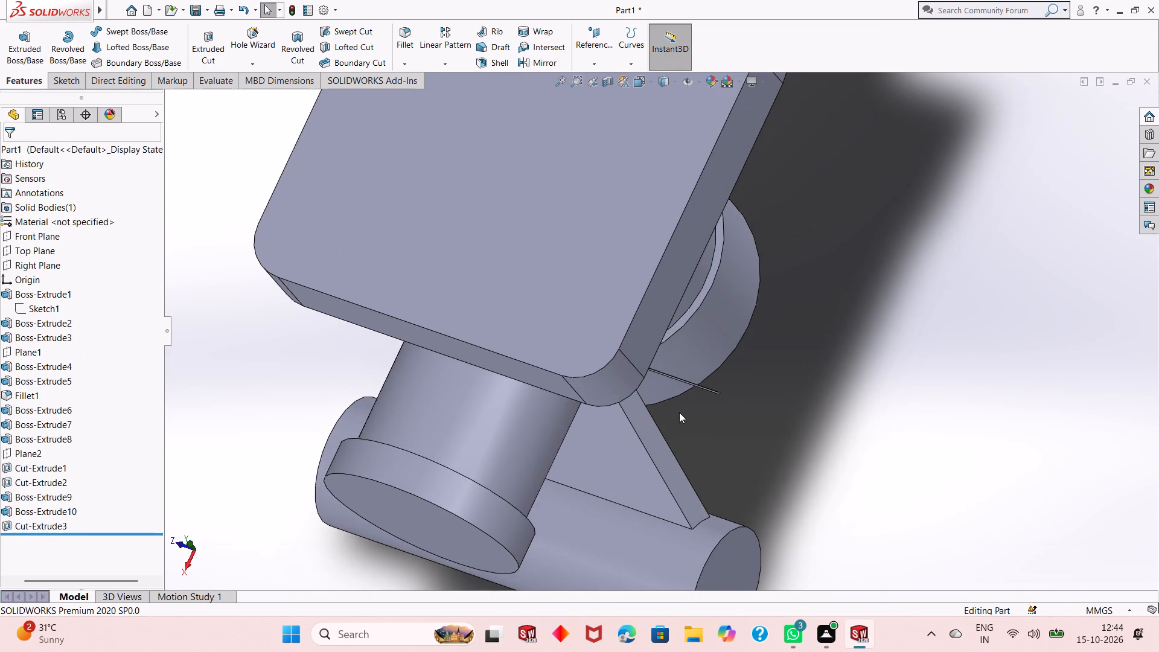
{"action": "middle_click_drag", "start_coordinate": [678, 414], "coordinate": [666, 358]}
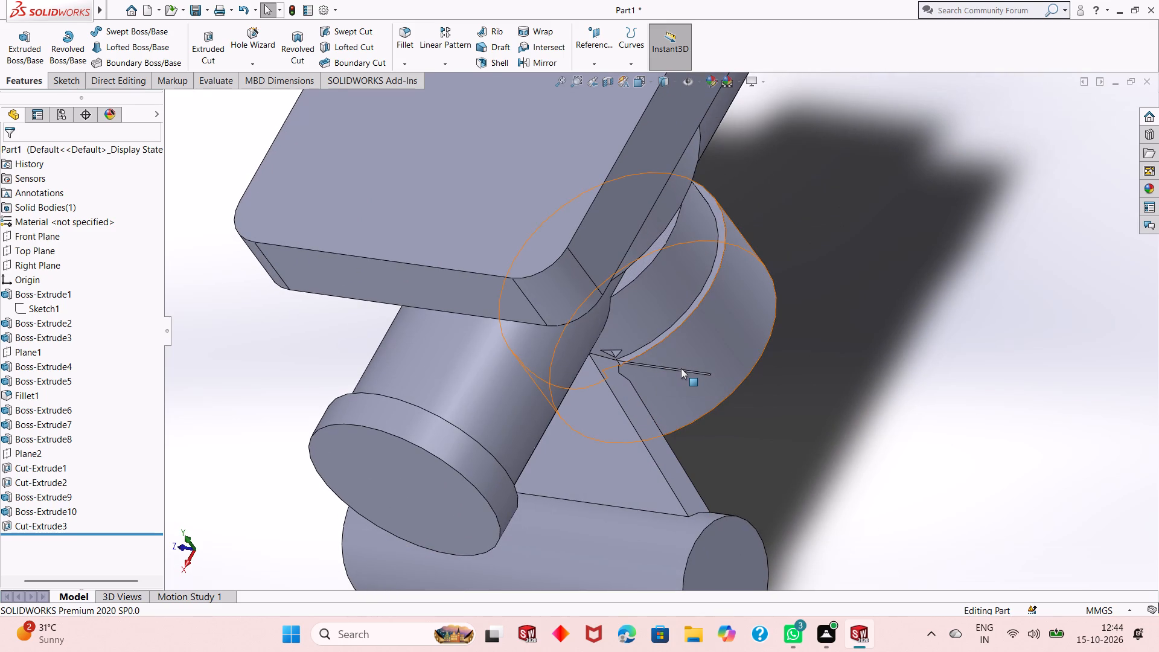
{"action": "middle_click_drag", "start_coordinate": [686, 386], "coordinate": [675, 316]}
{"action": "middle_click_drag", "start_coordinate": [659, 452], "coordinate": [653, 383]}
{"action": "left_click", "coordinate": [685, 372]}
{"action": "middle_click_drag", "start_coordinate": [685, 372], "coordinate": [666, 426]}
{"action": "key", "text": "Escape"}
{"action": "middle_click_drag", "start_coordinate": [663, 395], "coordinate": [688, 481]}
{"action": "key", "text": "Escape"}
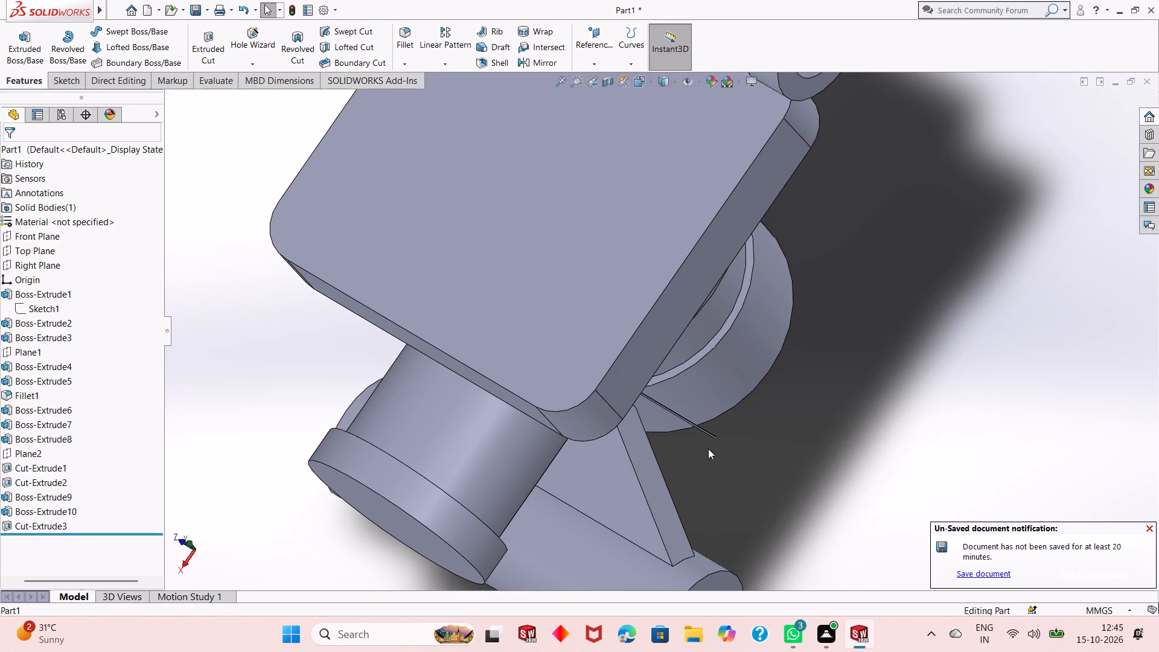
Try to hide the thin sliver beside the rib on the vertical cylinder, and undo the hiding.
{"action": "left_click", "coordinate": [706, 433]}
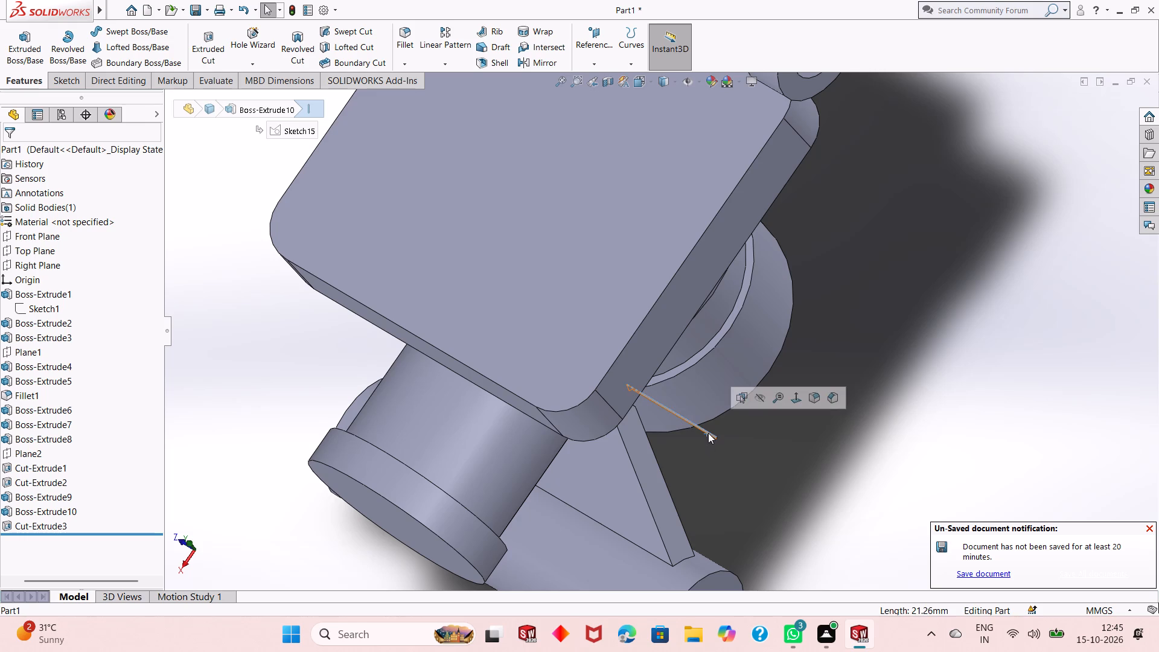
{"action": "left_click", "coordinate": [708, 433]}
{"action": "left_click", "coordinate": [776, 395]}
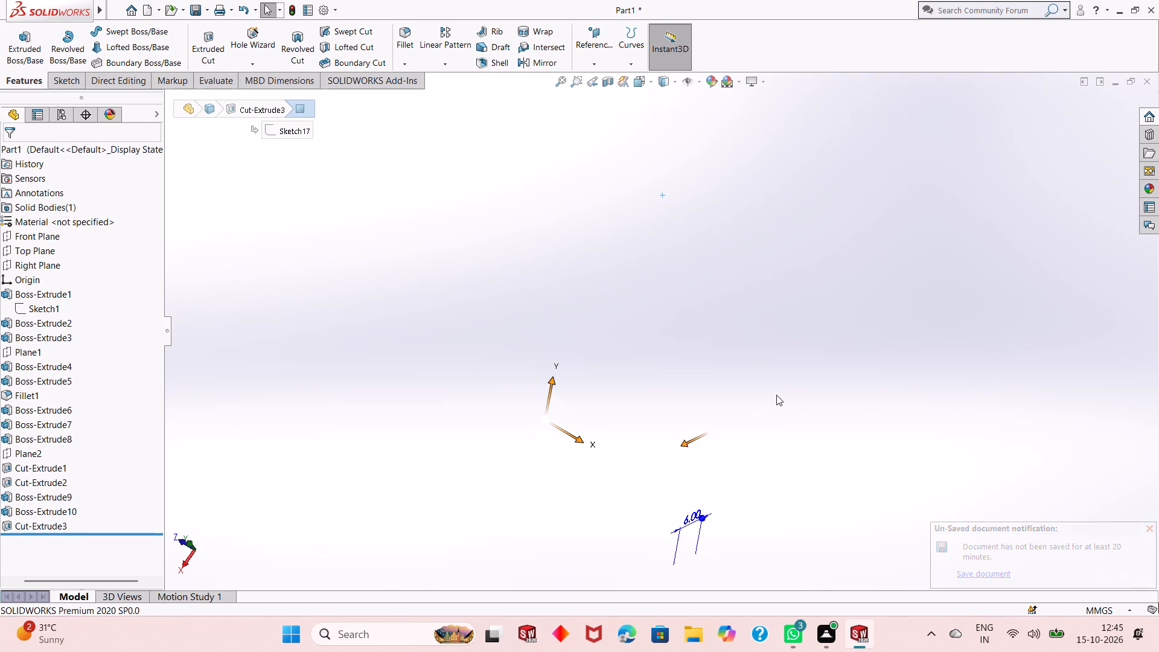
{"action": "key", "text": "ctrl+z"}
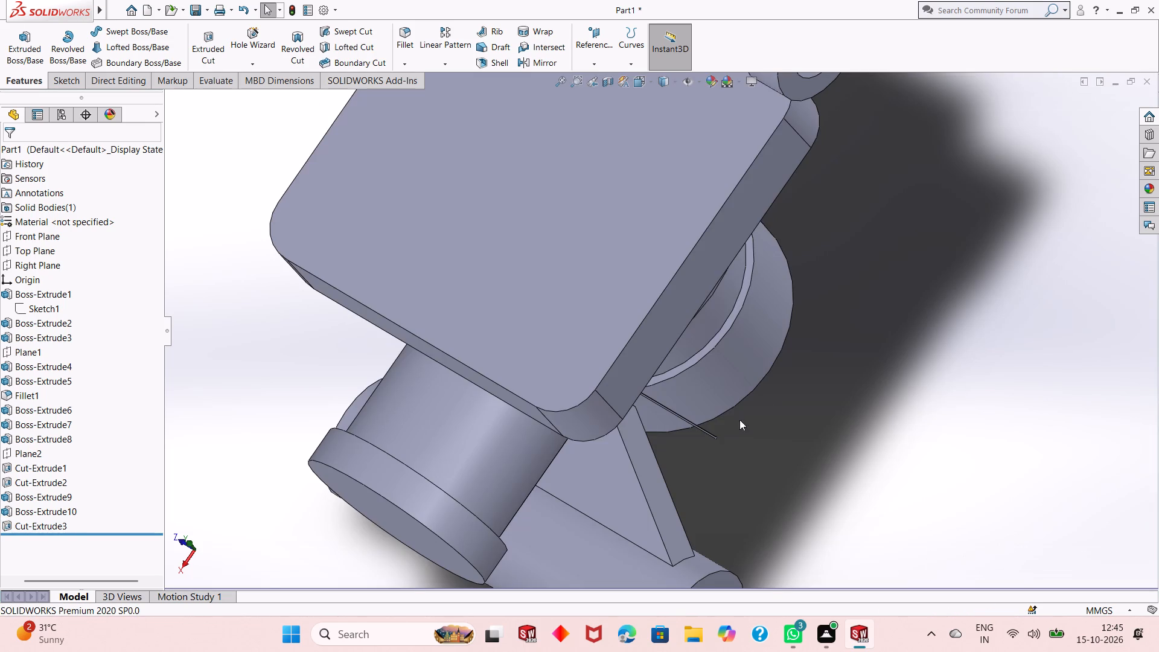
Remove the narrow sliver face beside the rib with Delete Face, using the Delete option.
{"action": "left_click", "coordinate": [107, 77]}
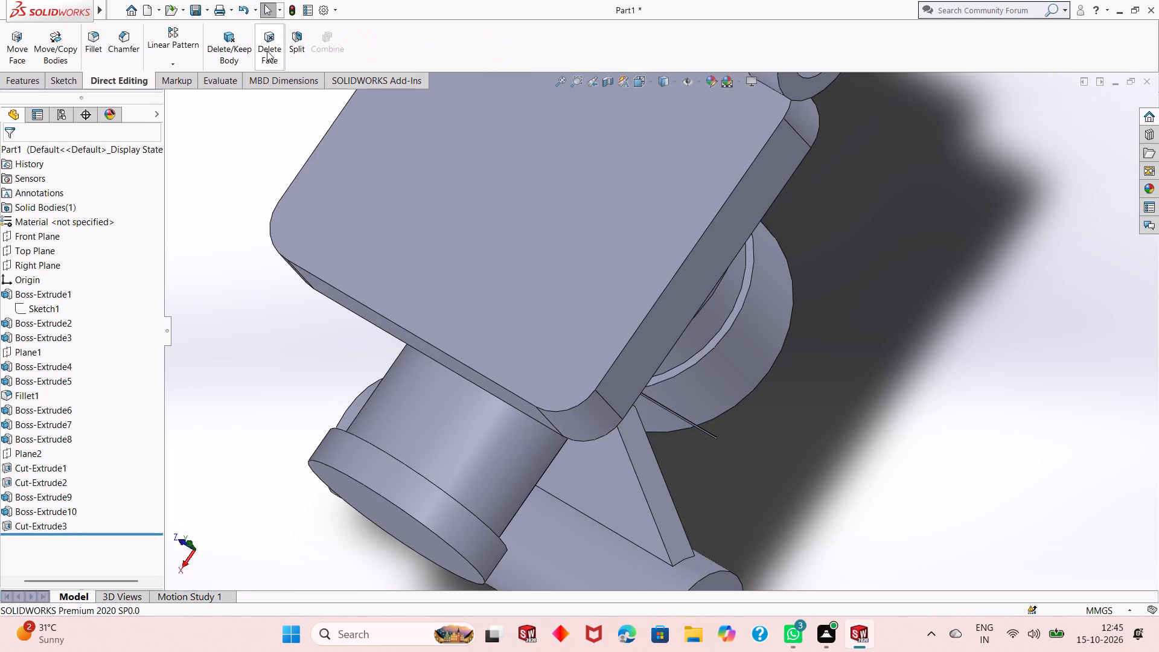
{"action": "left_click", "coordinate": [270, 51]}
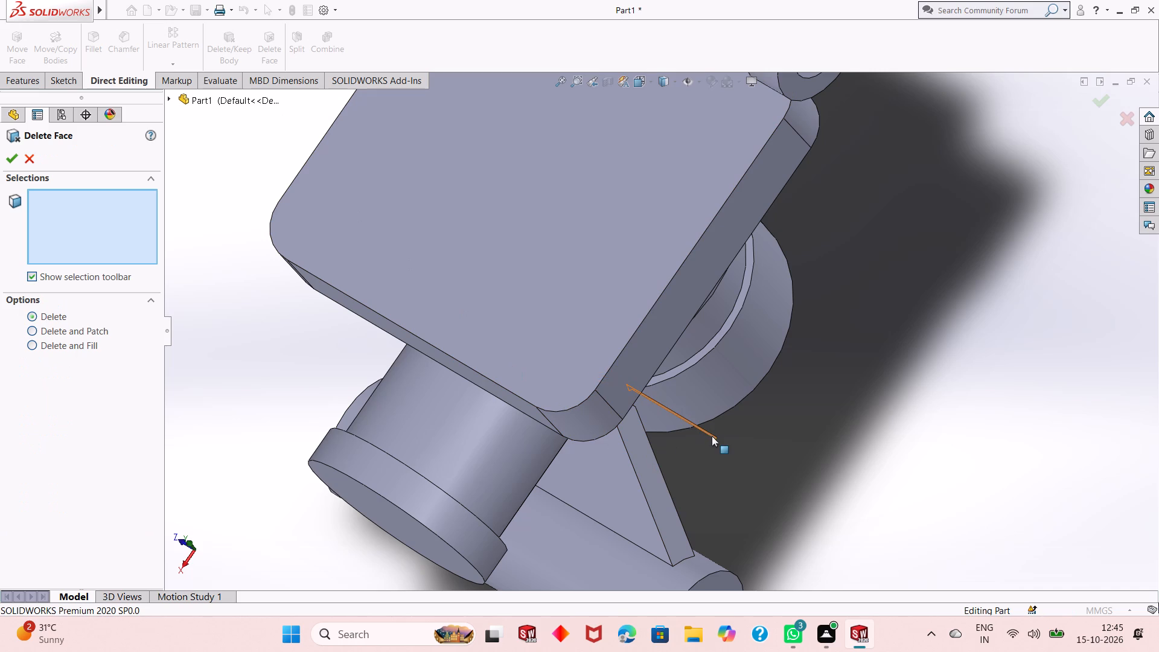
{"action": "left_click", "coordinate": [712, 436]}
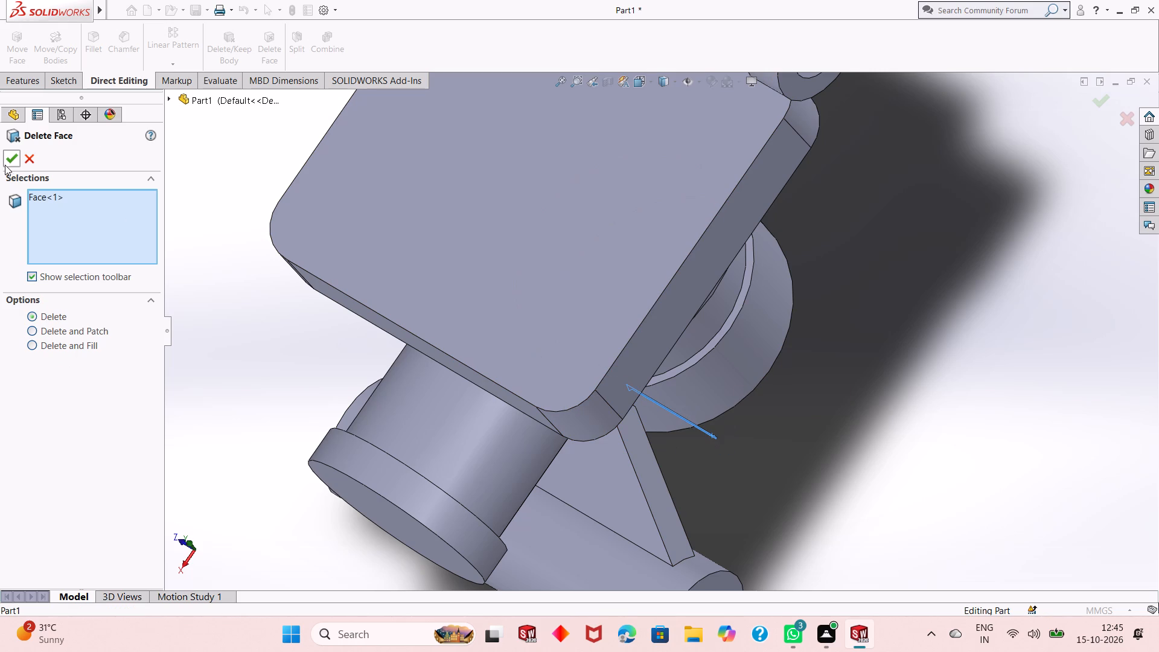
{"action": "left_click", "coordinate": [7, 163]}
Examine the rib and the vertical cylinder around the deleted sliver face from several angles.
{"action": "middle_click_drag", "start_coordinate": [485, 359], "coordinate": [482, 312]}
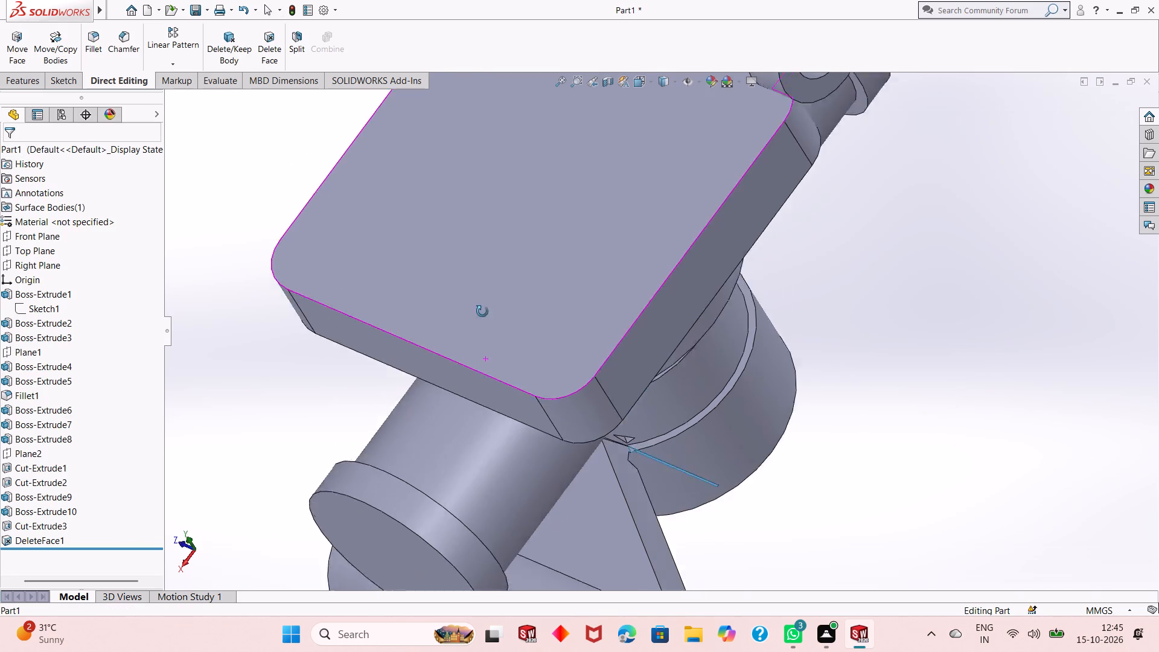
{"action": "middle_click_drag", "start_coordinate": [482, 312], "coordinate": [462, 270]}
{"action": "scroll", "coordinate": [648, 501], "scroll_direction": "up", "scroll_amount": 1}
{"action": "middle_click_drag", "start_coordinate": [637, 483], "coordinate": [751, 414]}
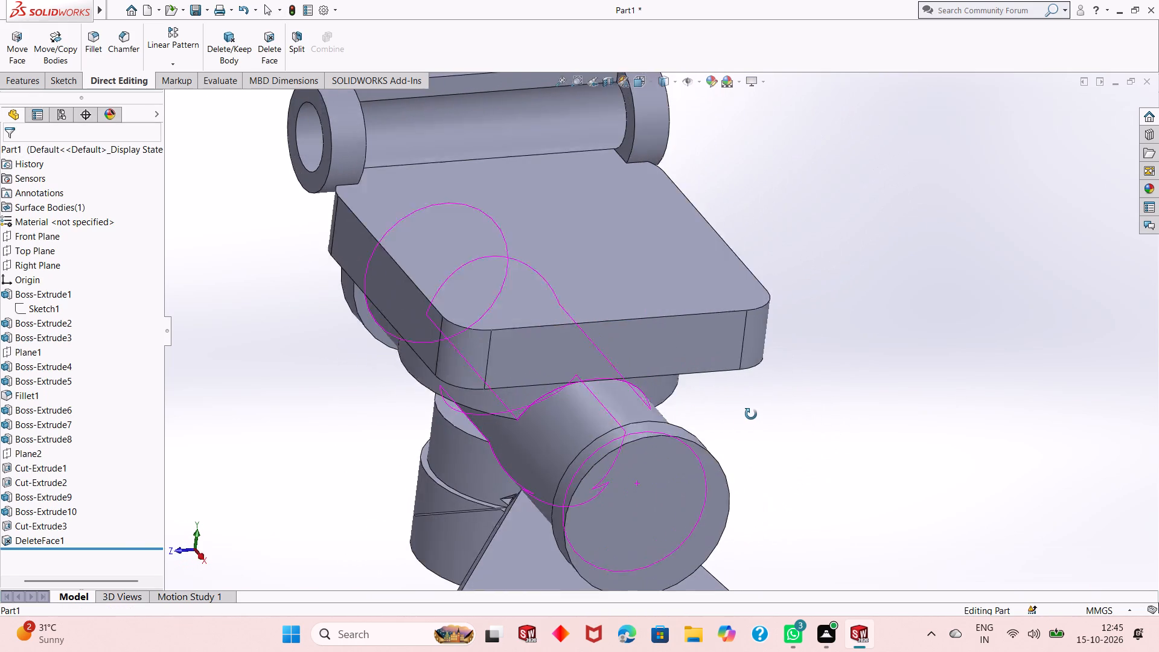
{"action": "middle_click_drag", "start_coordinate": [751, 414], "coordinate": [758, 412]}
{"action": "middle_click_drag", "start_coordinate": [659, 437], "coordinate": [573, 459]}
{"action": "scroll", "coordinate": [572, 460], "scroll_direction": "up", "scroll_amount": 2}
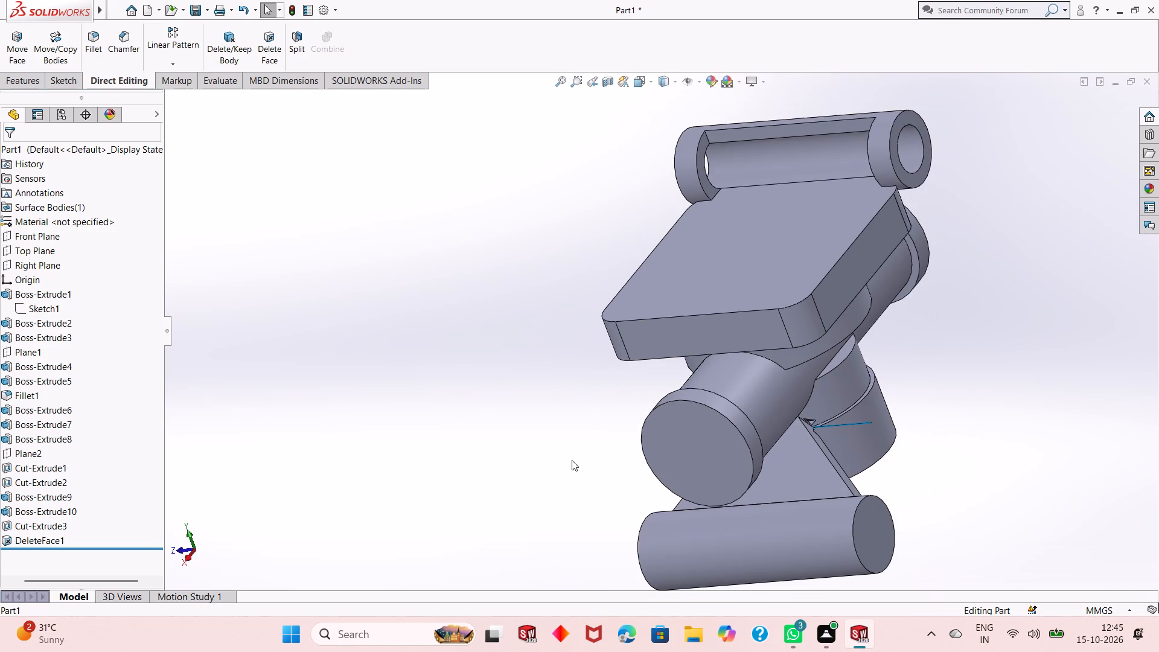
{"action": "scroll", "coordinate": [870, 414], "scroll_direction": "down", "scroll_amount": 7}
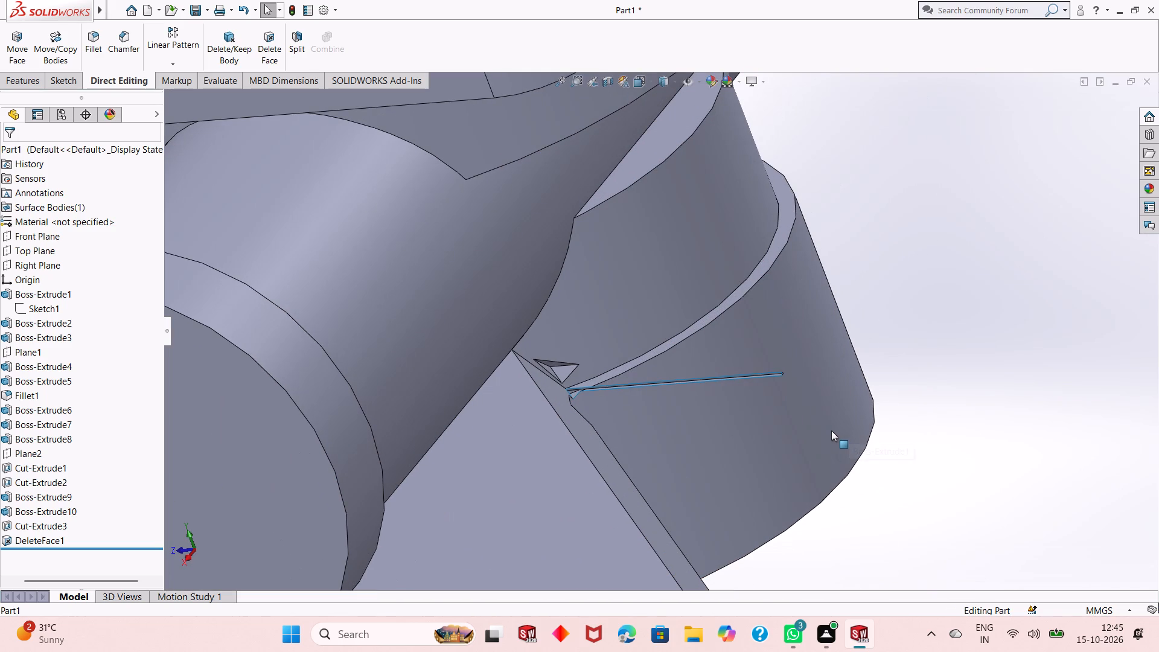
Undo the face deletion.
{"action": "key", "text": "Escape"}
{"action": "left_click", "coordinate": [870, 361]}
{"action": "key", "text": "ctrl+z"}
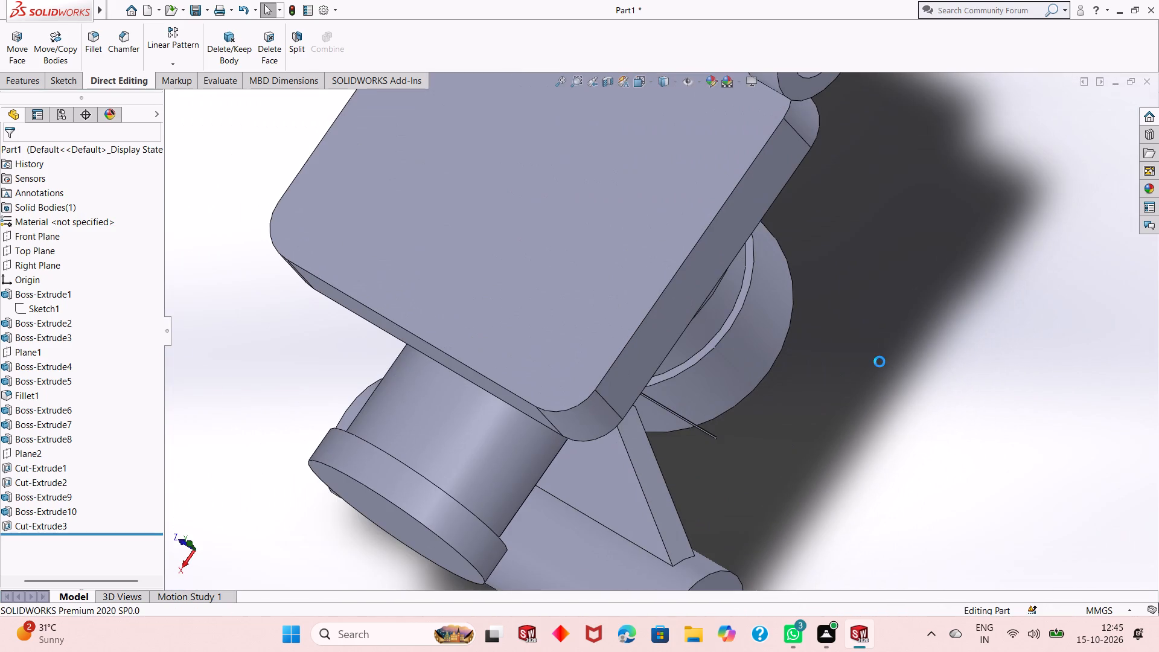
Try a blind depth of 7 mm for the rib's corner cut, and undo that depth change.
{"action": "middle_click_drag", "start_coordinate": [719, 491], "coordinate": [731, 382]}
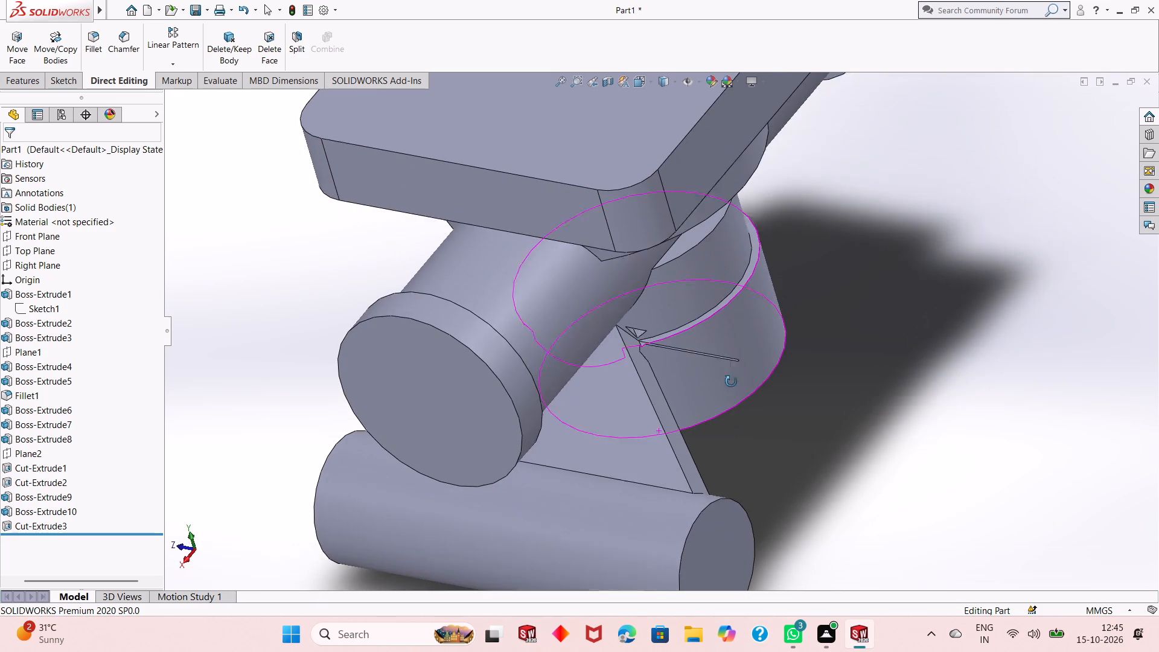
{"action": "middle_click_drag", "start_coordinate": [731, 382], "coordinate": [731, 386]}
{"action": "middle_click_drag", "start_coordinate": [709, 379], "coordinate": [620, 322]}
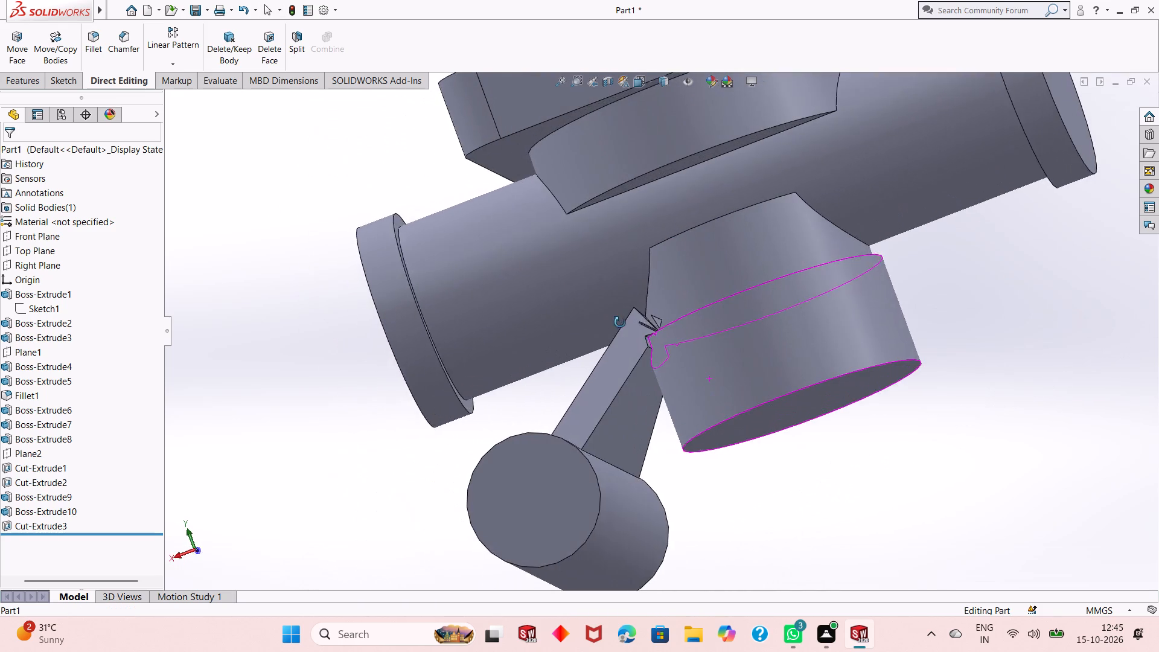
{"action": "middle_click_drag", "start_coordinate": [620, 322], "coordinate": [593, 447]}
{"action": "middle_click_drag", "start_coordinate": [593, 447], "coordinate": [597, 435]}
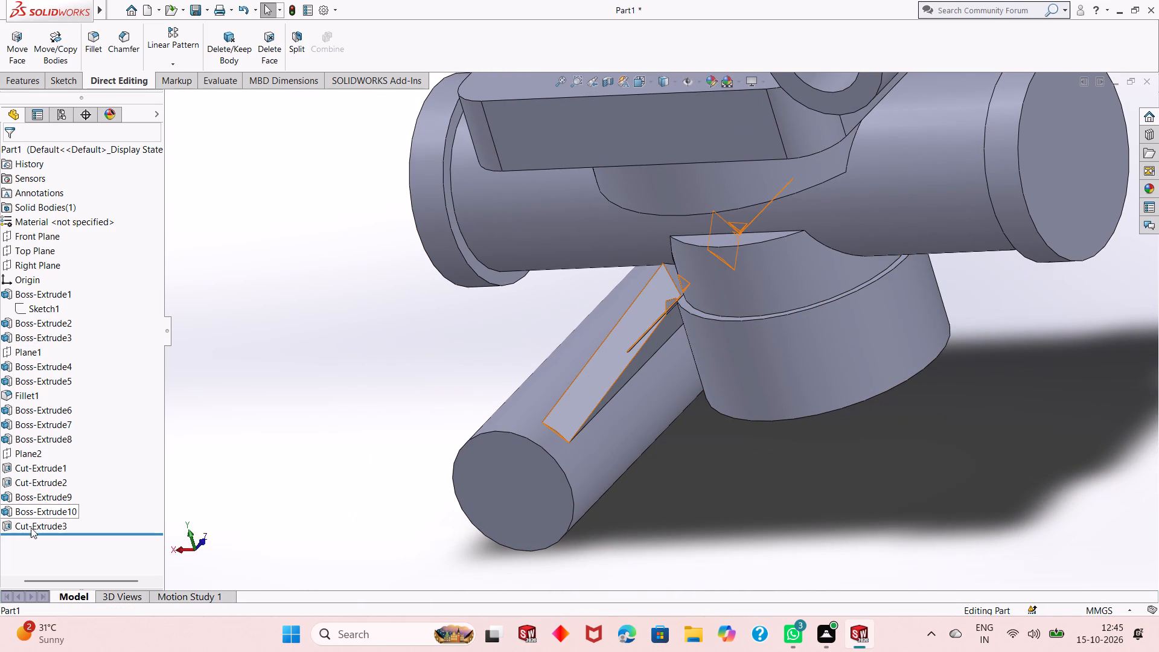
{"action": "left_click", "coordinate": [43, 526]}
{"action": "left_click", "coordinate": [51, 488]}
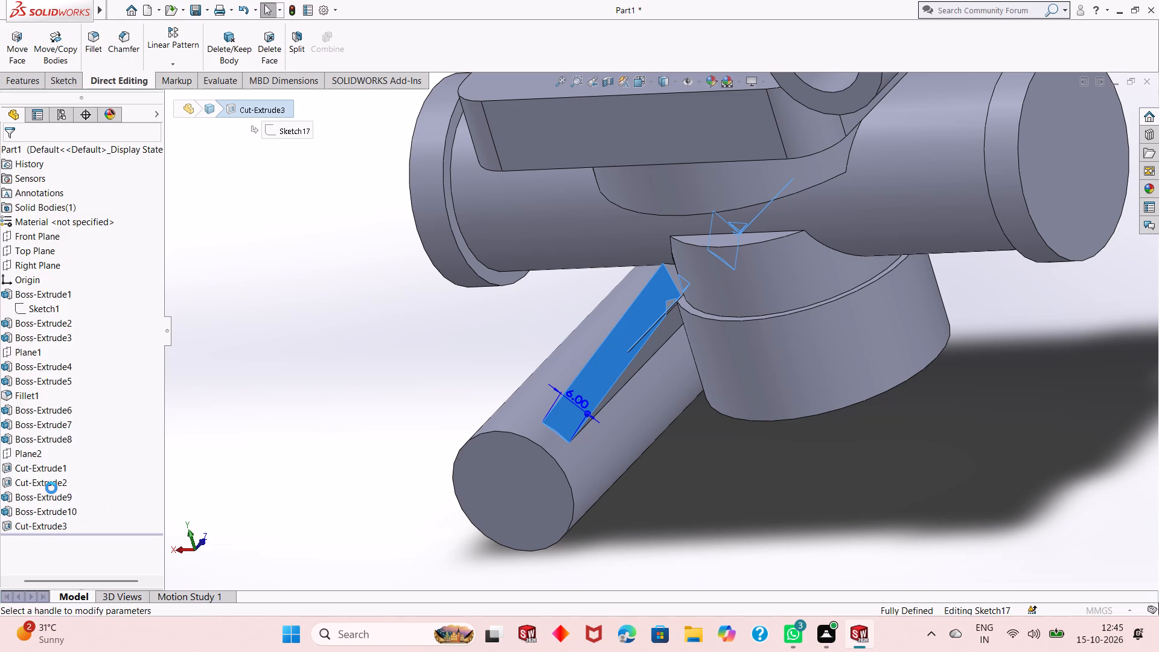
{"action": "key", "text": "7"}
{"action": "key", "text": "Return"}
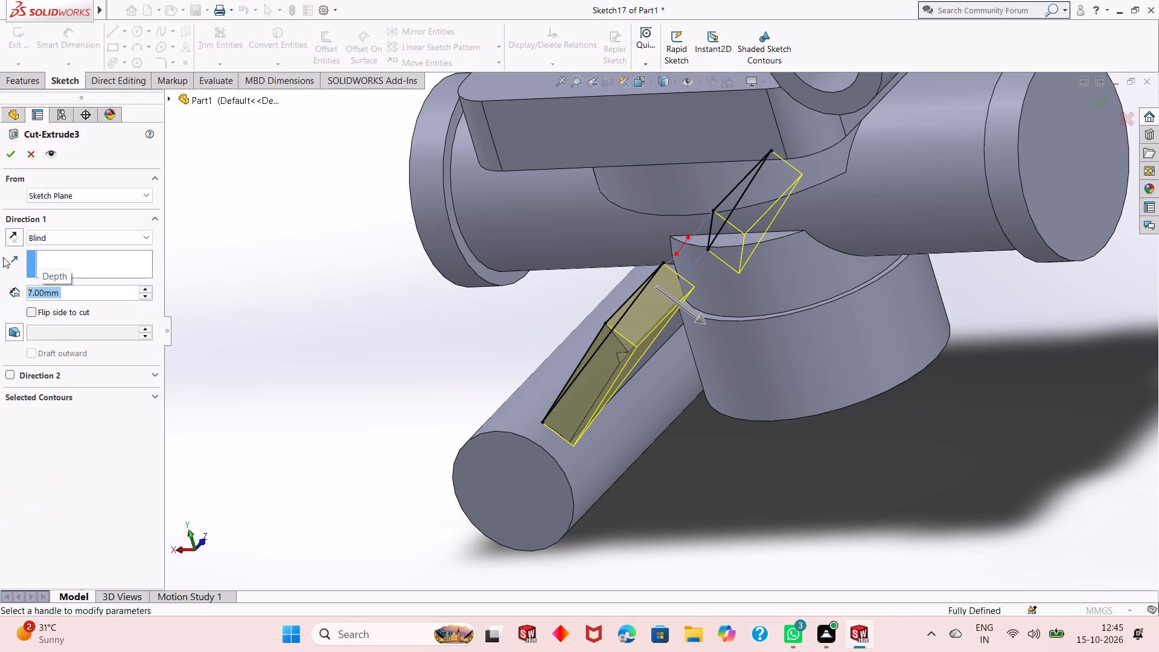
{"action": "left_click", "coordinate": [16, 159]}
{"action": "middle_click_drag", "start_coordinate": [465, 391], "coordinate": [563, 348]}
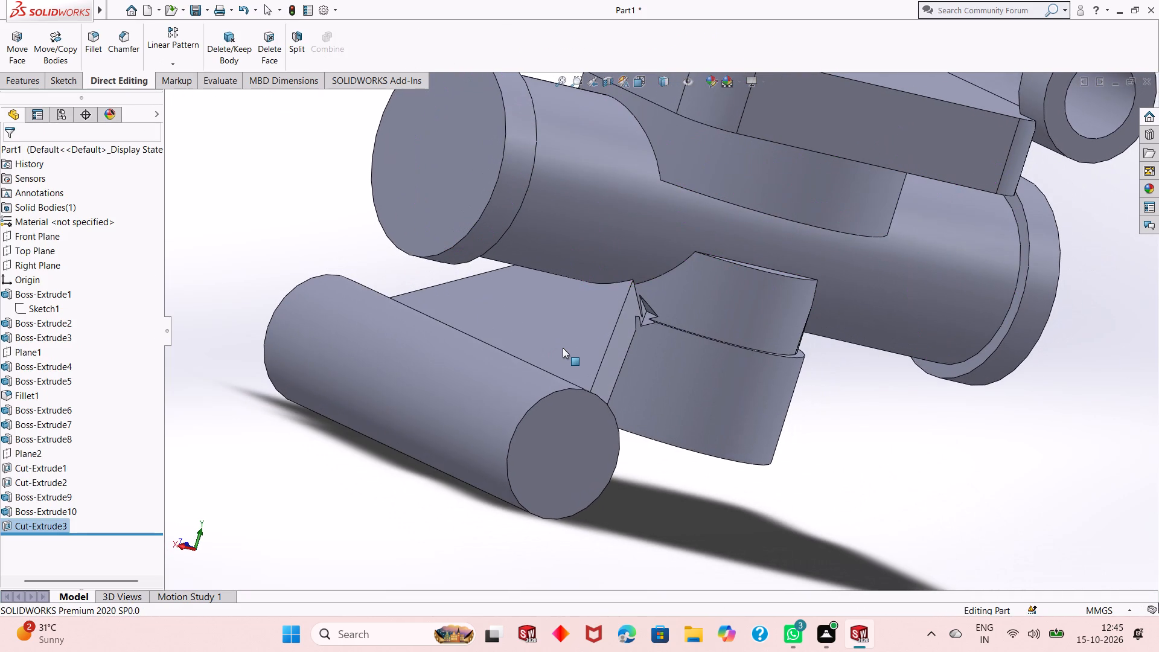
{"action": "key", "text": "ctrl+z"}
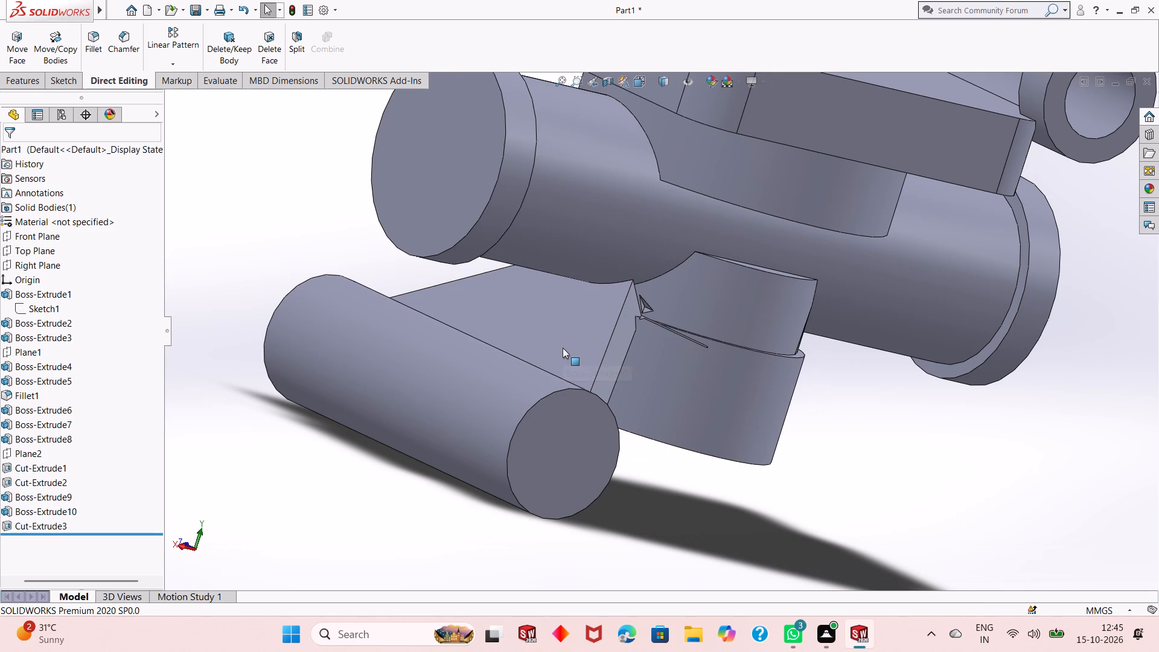
Examine the junction between the 45° rib and the vertical cylinder, including the leftover marks, from several angles and close up.
{"action": "scroll", "coordinate": [651, 298], "scroll_direction": "down", "scroll_amount": 3}
{"action": "middle_click_drag", "start_coordinate": [624, 382], "coordinate": [627, 383]}
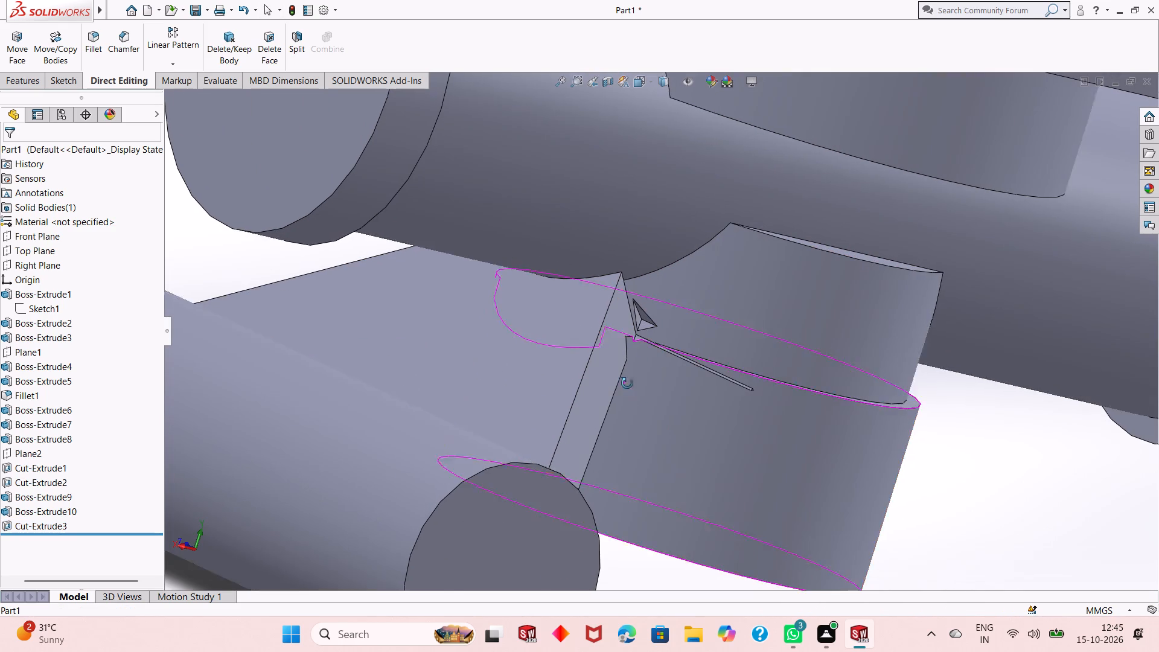
{"action": "middle_click_drag", "start_coordinate": [627, 383], "coordinate": [636, 446]}
{"action": "scroll", "coordinate": [630, 429], "scroll_direction": "up", "scroll_amount": 3}
{"action": "middle_click_drag", "start_coordinate": [607, 403], "coordinate": [615, 422]}
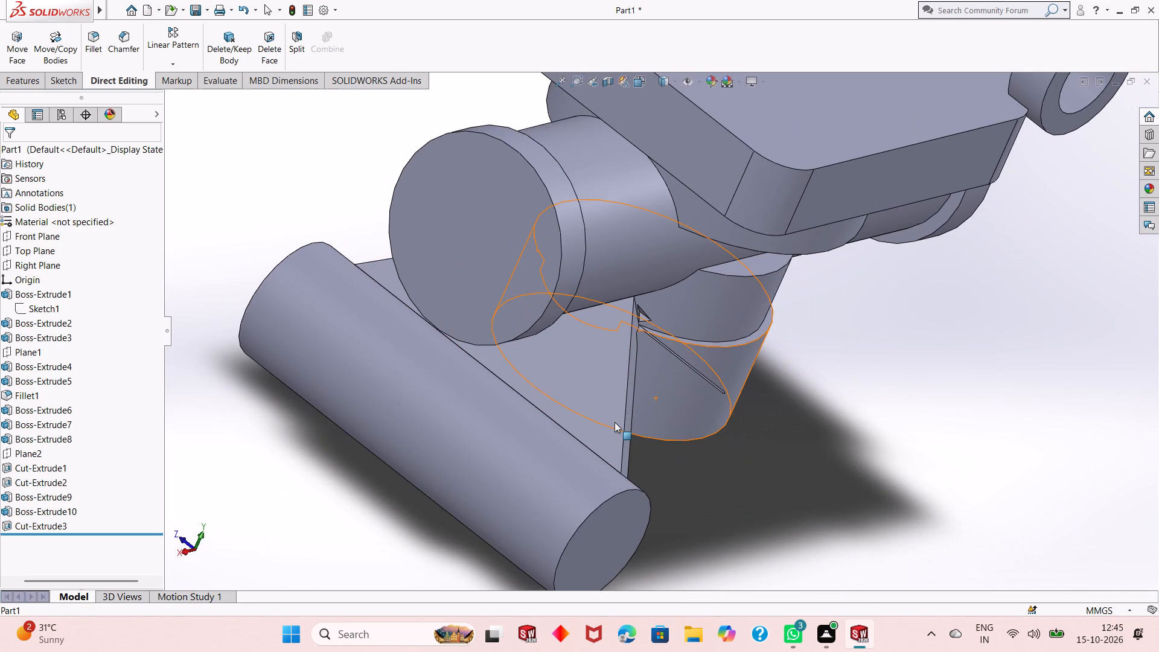
{"action": "scroll", "coordinate": [620, 305], "scroll_direction": "down", "scroll_amount": 1}
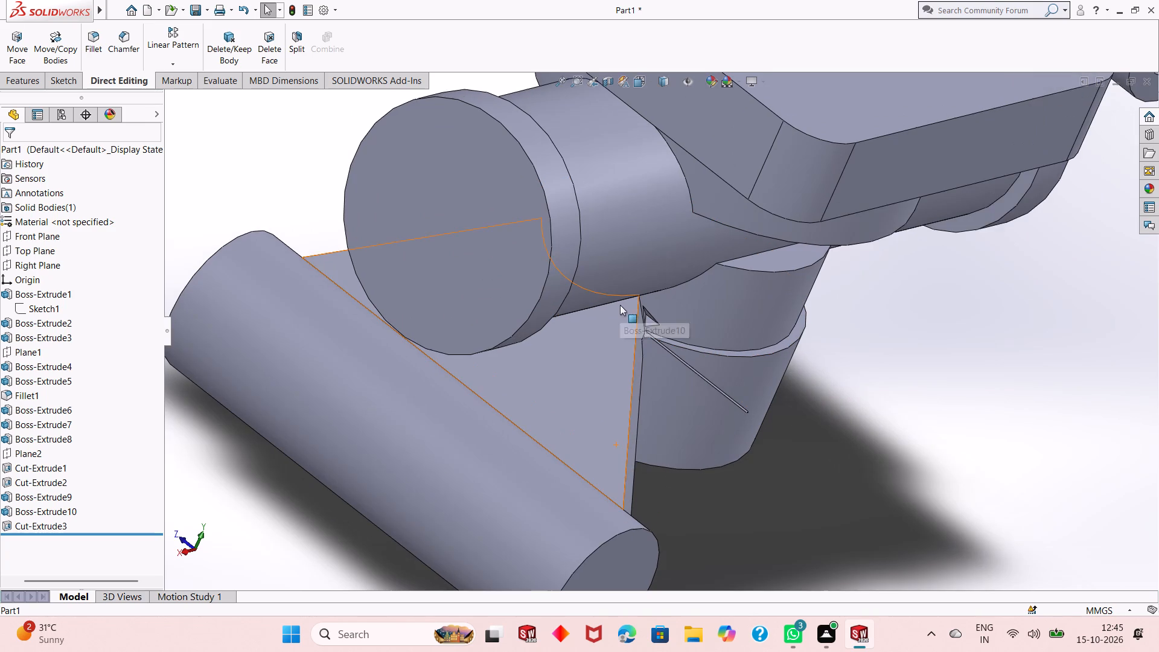
{"action": "scroll", "coordinate": [622, 425], "scroll_direction": "up", "scroll_amount": 5}
{"action": "middle_click_drag", "start_coordinate": [655, 423], "coordinate": [611, 417]}
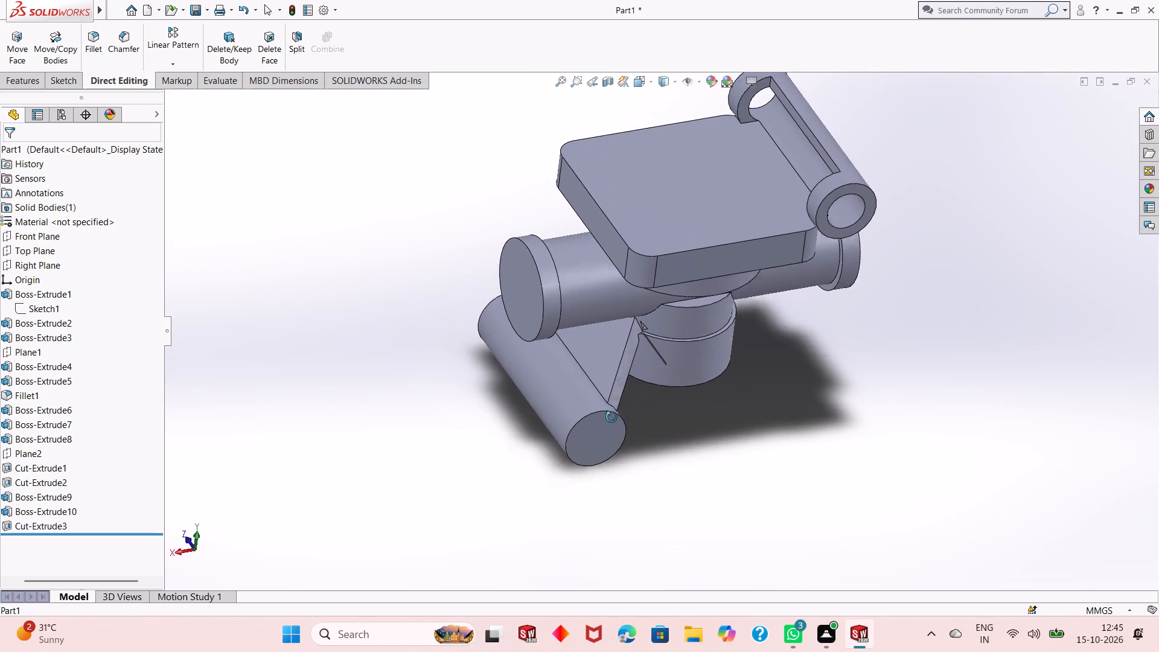
{"action": "middle_click_drag", "start_coordinate": [611, 417], "coordinate": [633, 376]}
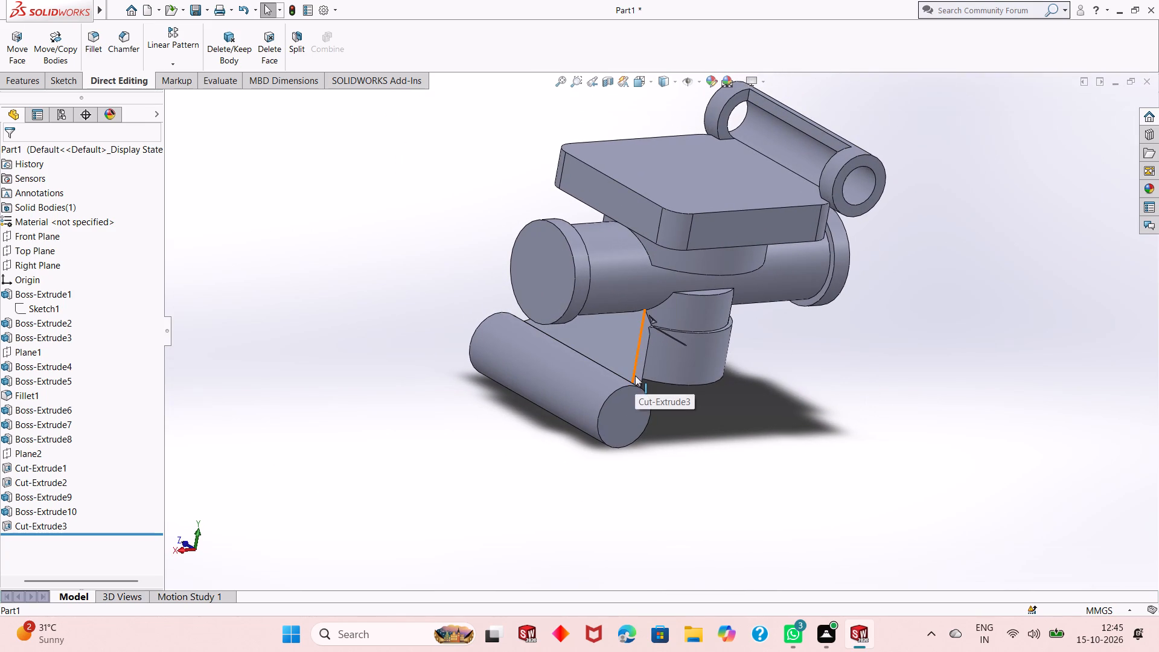
{"action": "scroll", "coordinate": [663, 316], "scroll_direction": "down", "scroll_amount": 3}
{"action": "scroll", "coordinate": [658, 375], "scroll_direction": "down", "scroll_amount": 3}
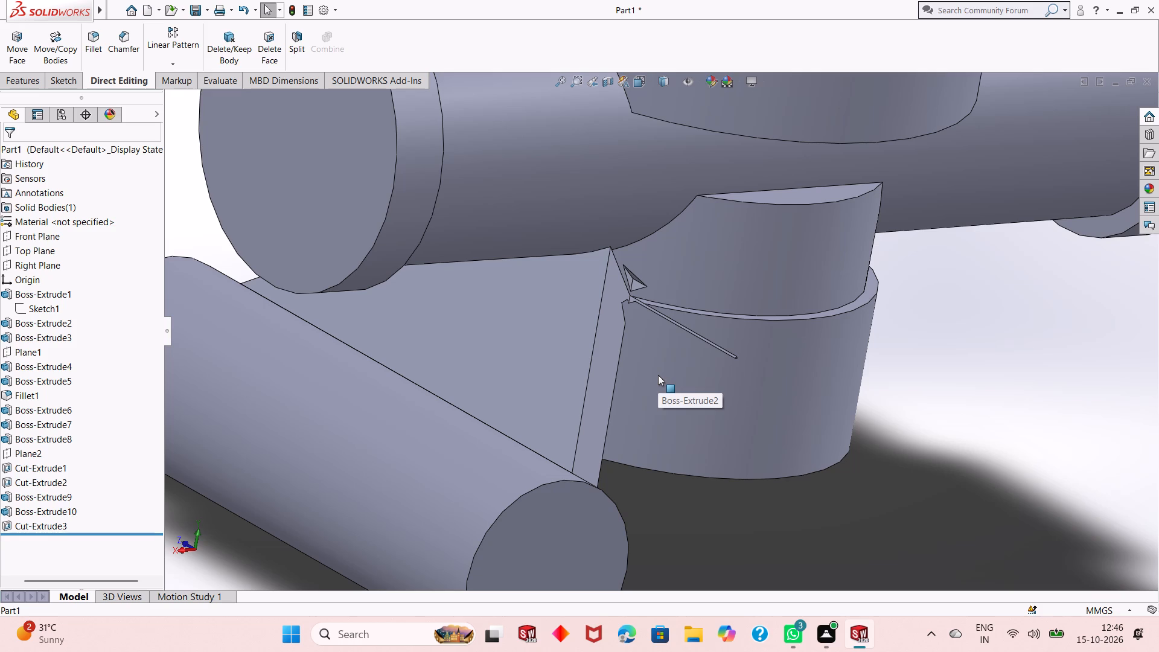
{"action": "scroll", "coordinate": [654, 286], "scroll_direction": "down", "scroll_amount": 3}
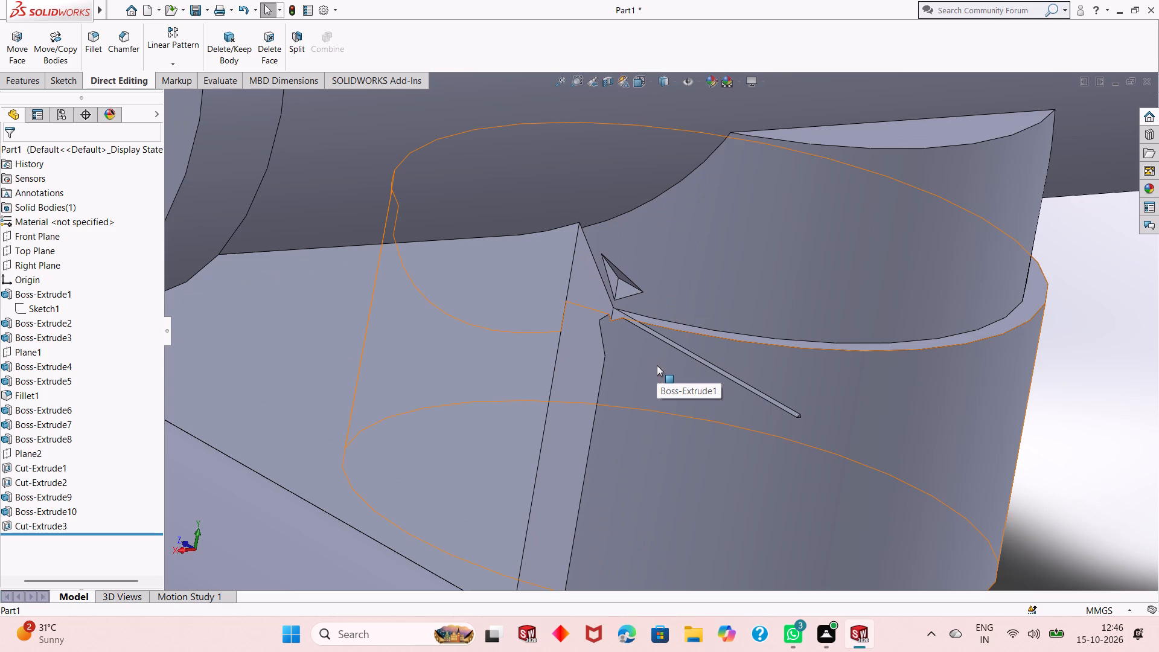
{"action": "scroll", "coordinate": [629, 391], "scroll_direction": "up", "scroll_amount": 5}
{"action": "middle_click_drag", "start_coordinate": [608, 379], "coordinate": [629, 412]}
{"action": "scroll", "coordinate": [629, 412], "scroll_direction": "up", "scroll_amount": 2}
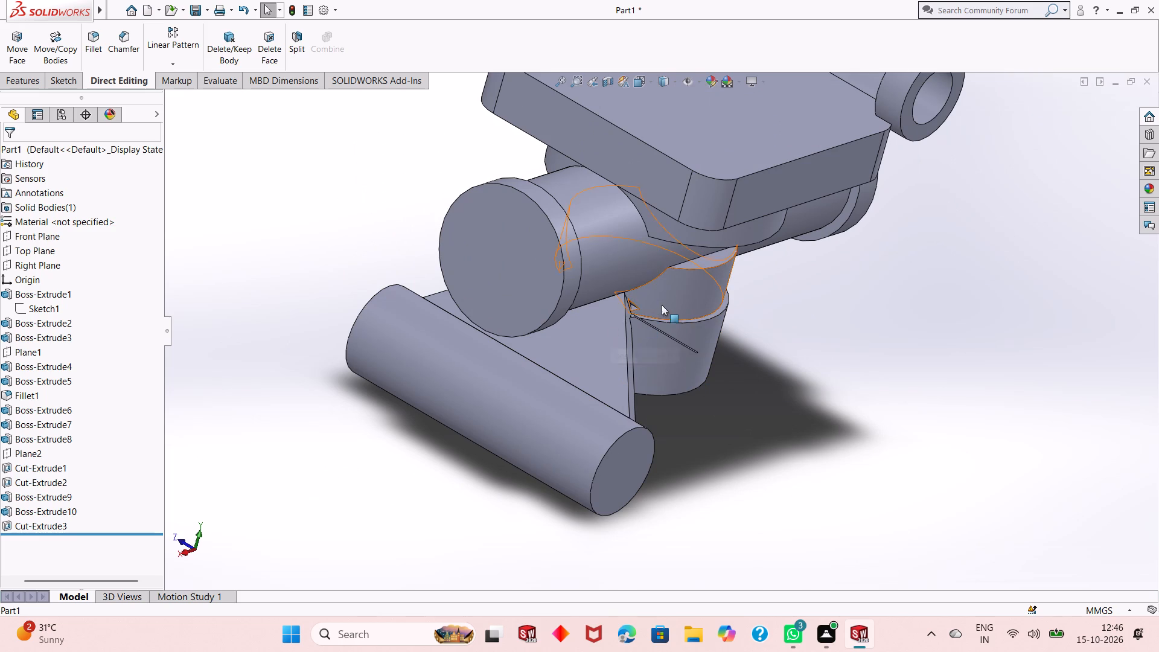
{"action": "scroll", "coordinate": [664, 303], "scroll_direction": "down", "scroll_amount": 14}
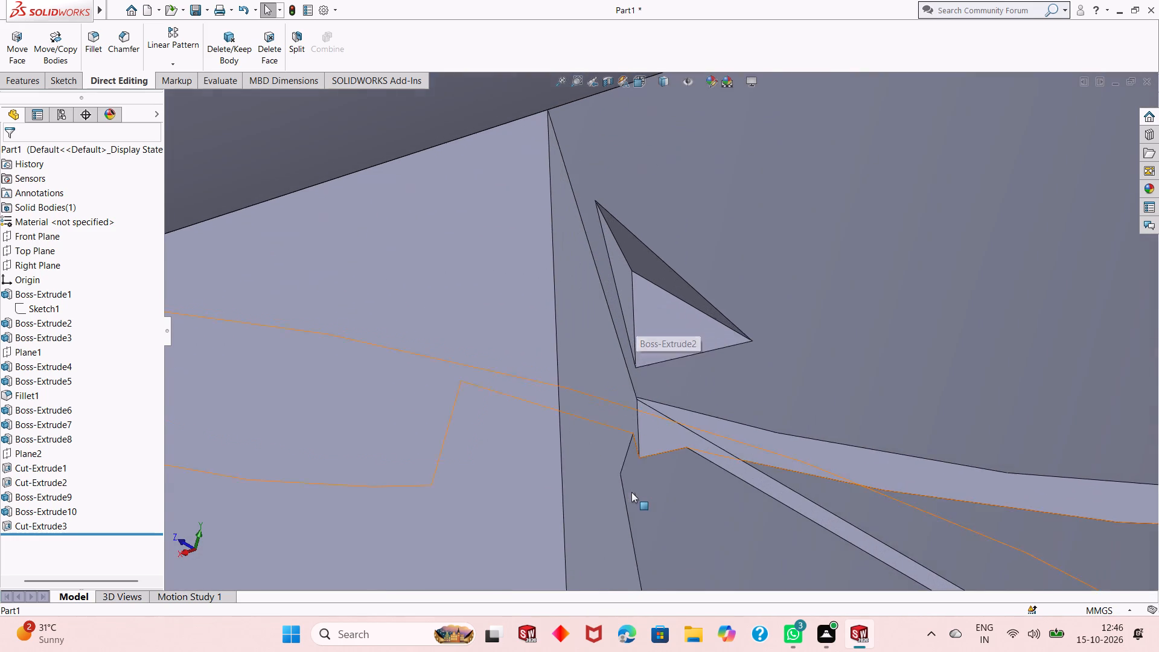
{"action": "scroll", "coordinate": [631, 492], "scroll_direction": "up", "scroll_amount": 12}
{"action": "scroll", "coordinate": [659, 422], "scroll_direction": "down", "scroll_amount": 2}
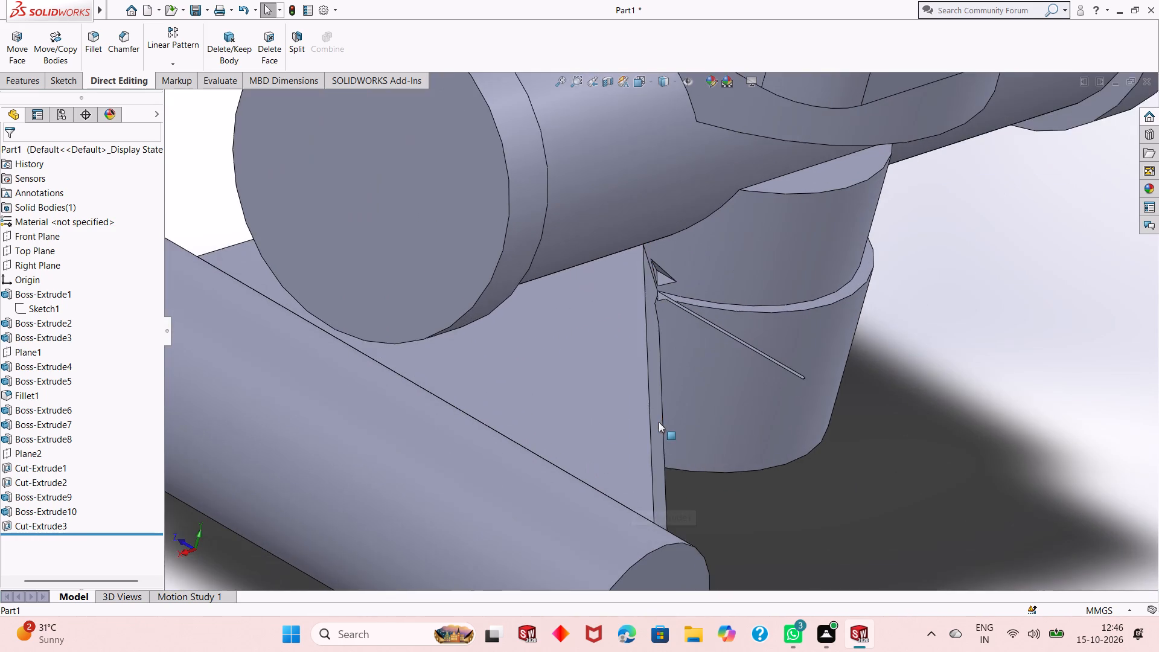
{"action": "scroll", "coordinate": [657, 423], "scroll_direction": "up", "scroll_amount": 2}
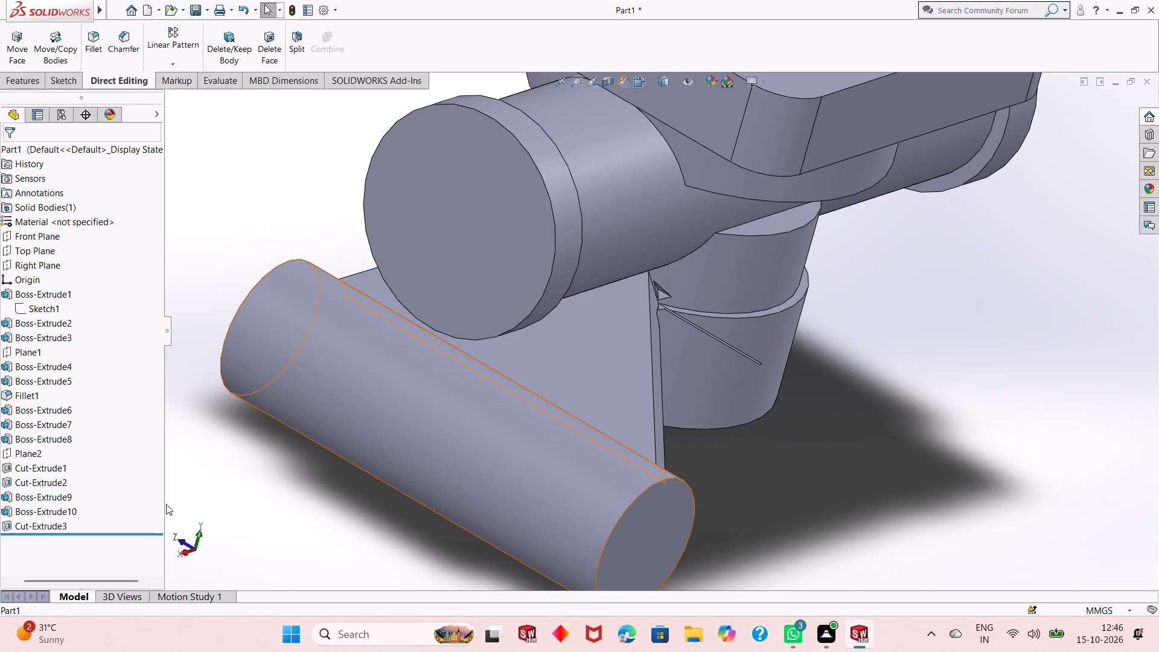
Open the profile sketch of the 45° rib extrusion (Boss-Extrude10) for editing in a view normal to the sketch.
{"action": "left_click", "coordinate": [33, 511]}
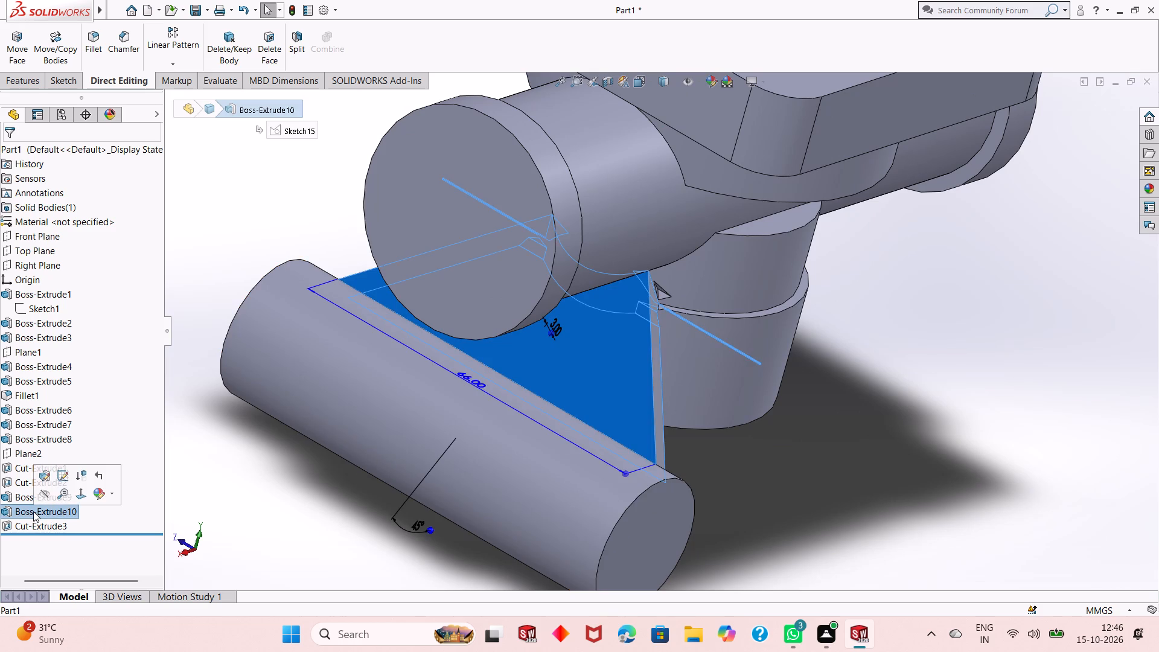
{"action": "key", "text": "Escape"}
{"action": "scroll", "coordinate": [28, 513], "scroll_direction": "down", "scroll_amount": 3}
{"action": "scroll", "coordinate": [28, 513], "scroll_direction": "up", "scroll_amount": 3}
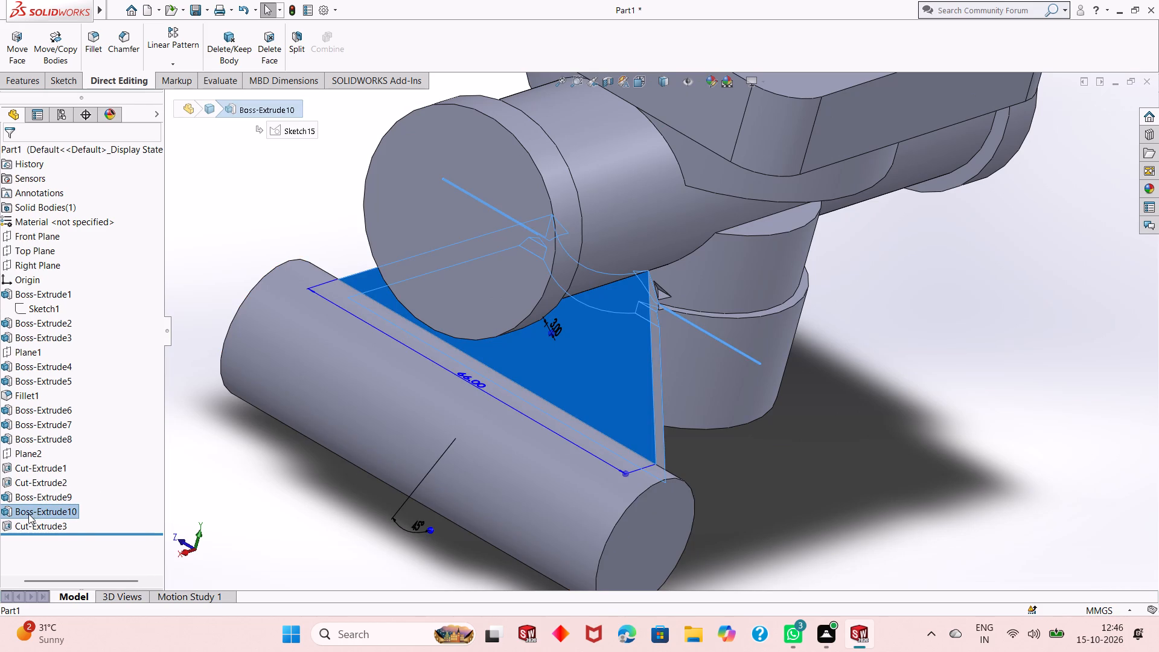
{"action": "key", "text": "Escape"}
{"action": "key", "text": "Escape"}
{"action": "scroll", "coordinate": [0, 505], "scroll_direction": "up", "scroll_amount": 2}
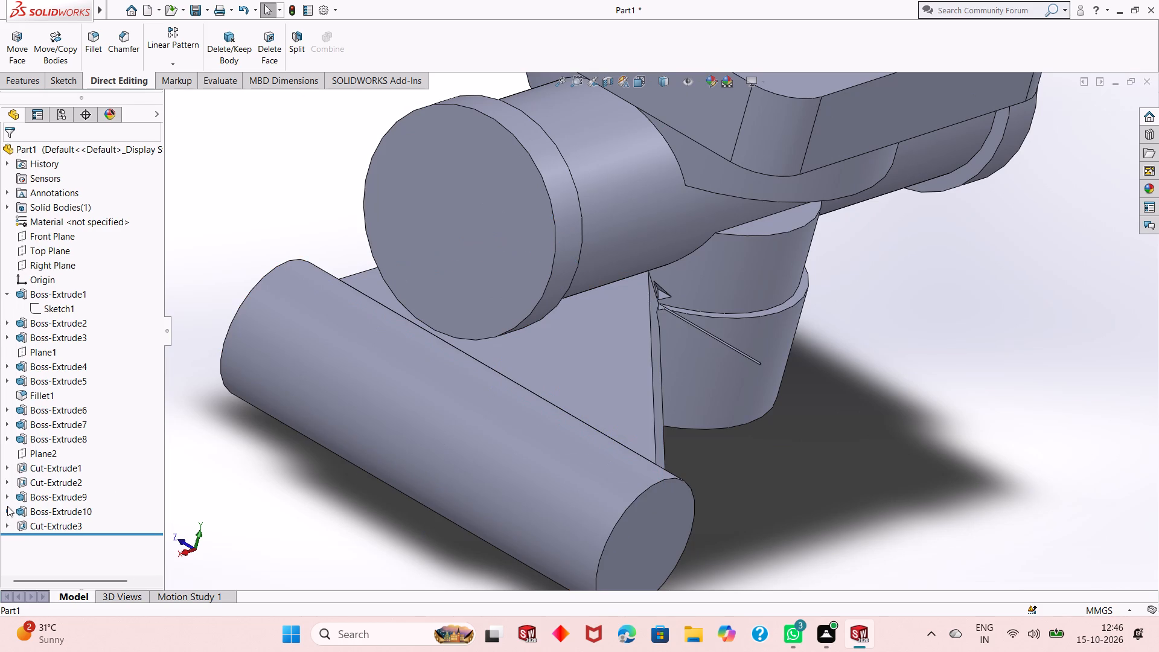
{"action": "left_click", "coordinate": [8, 506]}
{"action": "left_click", "coordinate": [34, 525]}
{"action": "left_click", "coordinate": [54, 489]}
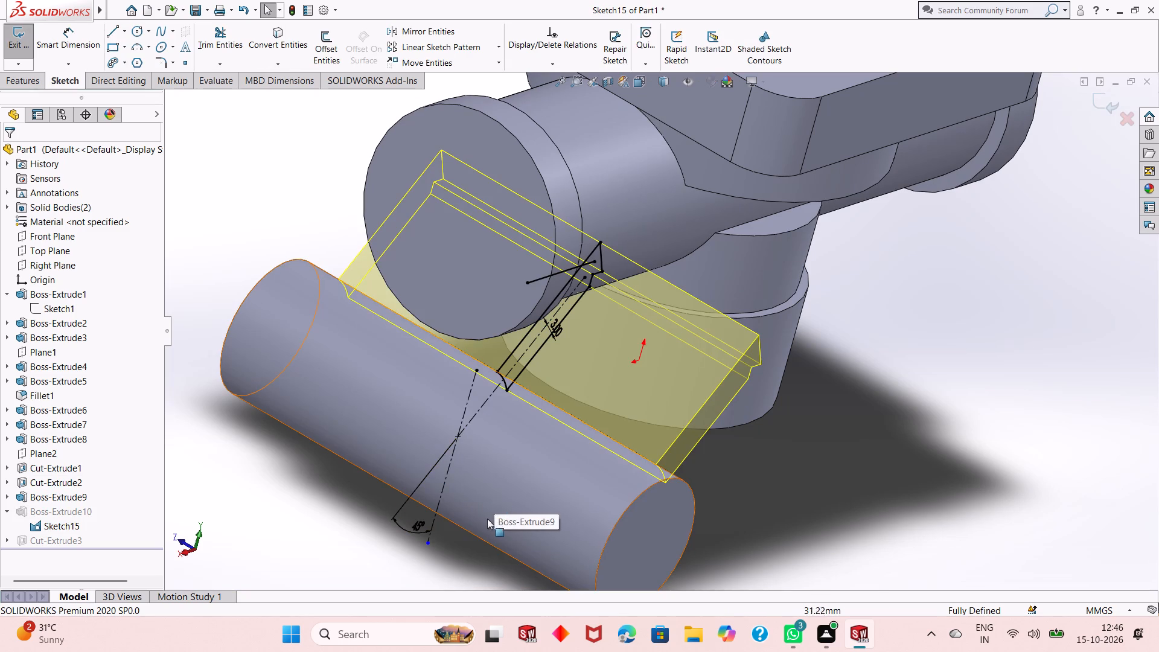
{"action": "key", "text": "ctrl+8"}
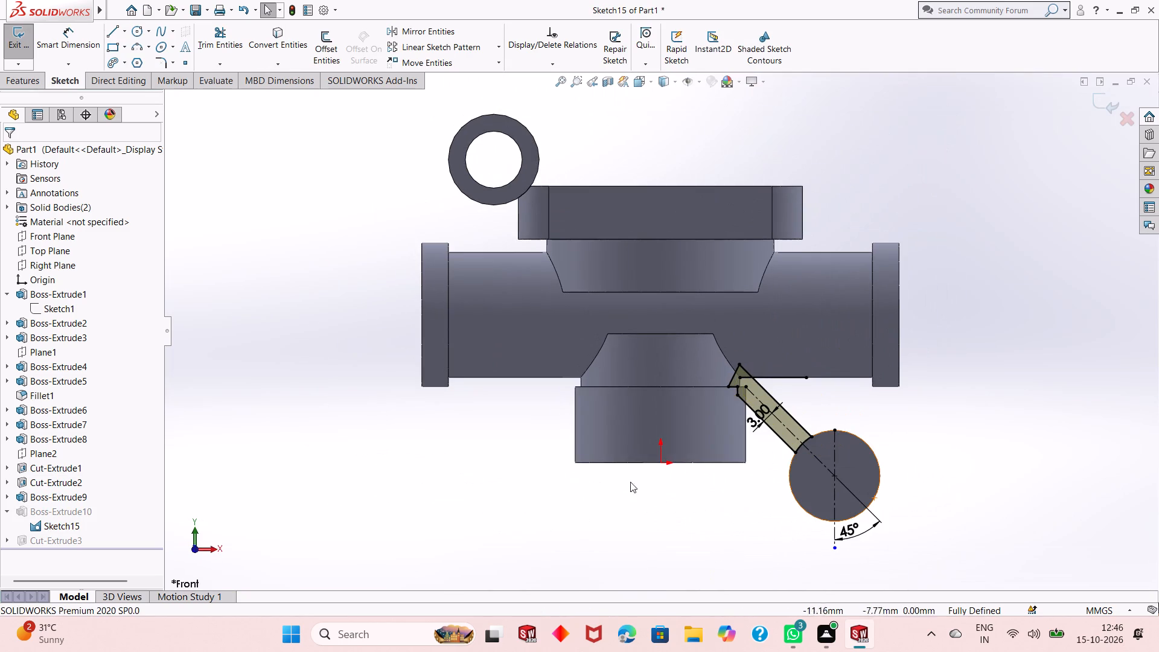
Delete the short vertical and horizontal lines that form the step at the rib profile's cylinder end.
{"action": "scroll", "coordinate": [720, 398], "scroll_direction": "down", "scroll_amount": 4}
{"action": "scroll", "coordinate": [756, 366], "scroll_direction": "down", "scroll_amount": 3}
{"action": "scroll", "coordinate": [703, 340], "scroll_direction": "down", "scroll_amount": 4}
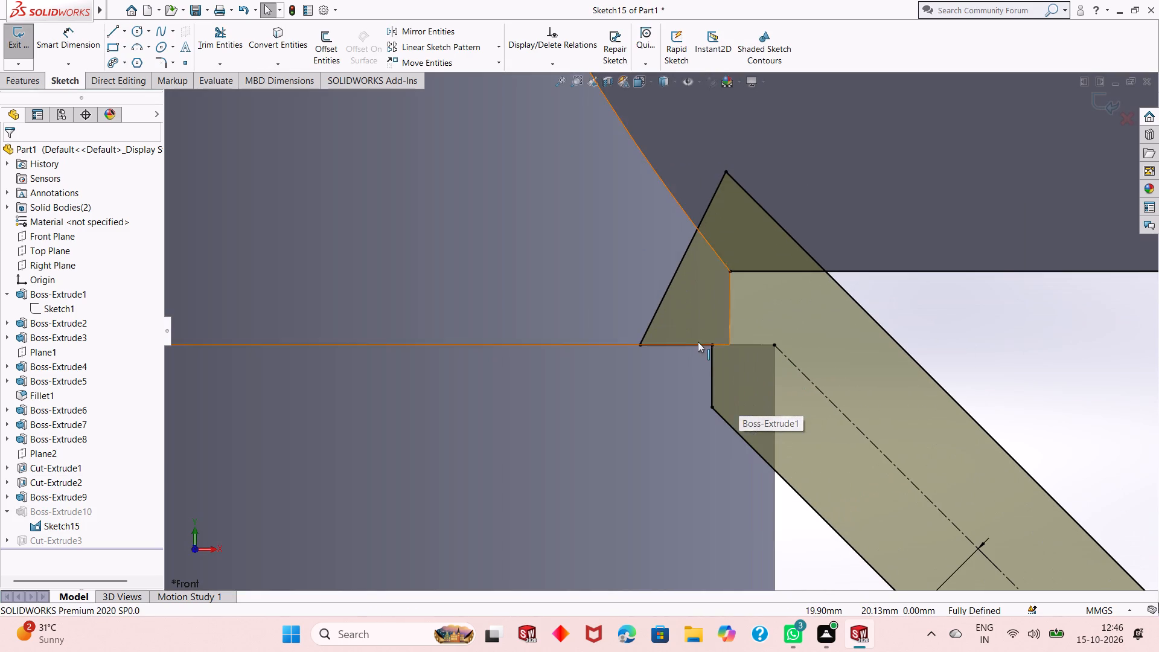
{"action": "left_click", "coordinate": [698, 342]}
{"action": "left_click", "coordinate": [710, 366]}
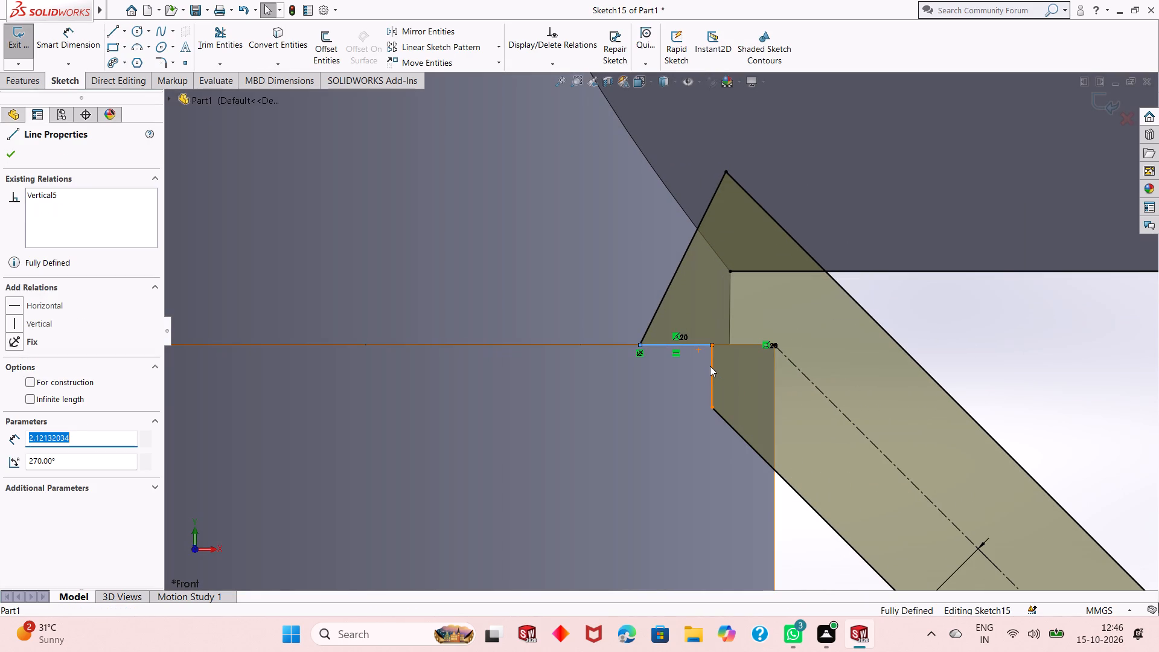
{"action": "key", "text": "Delete"}
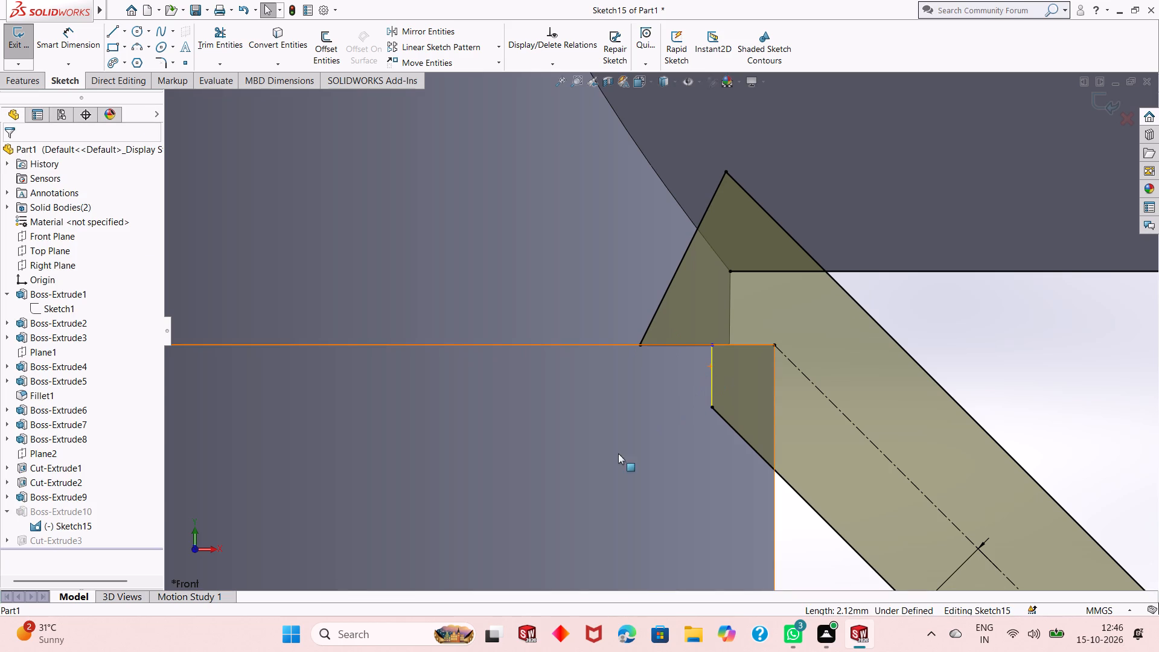
{"action": "key", "text": "Escape"}
{"action": "key", "text": "Escape"}
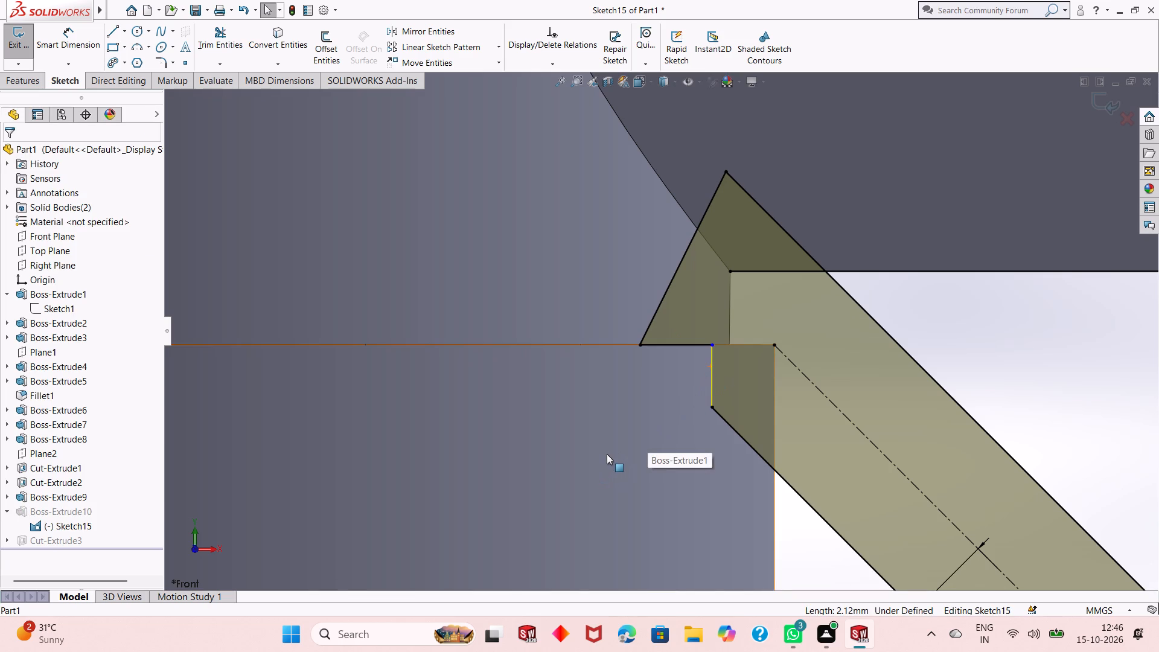
{"action": "key", "text": "Escape"}
{"action": "left_click", "coordinate": [682, 403]}
{"action": "key", "text": "Escape"}
{"action": "left_click", "coordinate": [711, 377]}
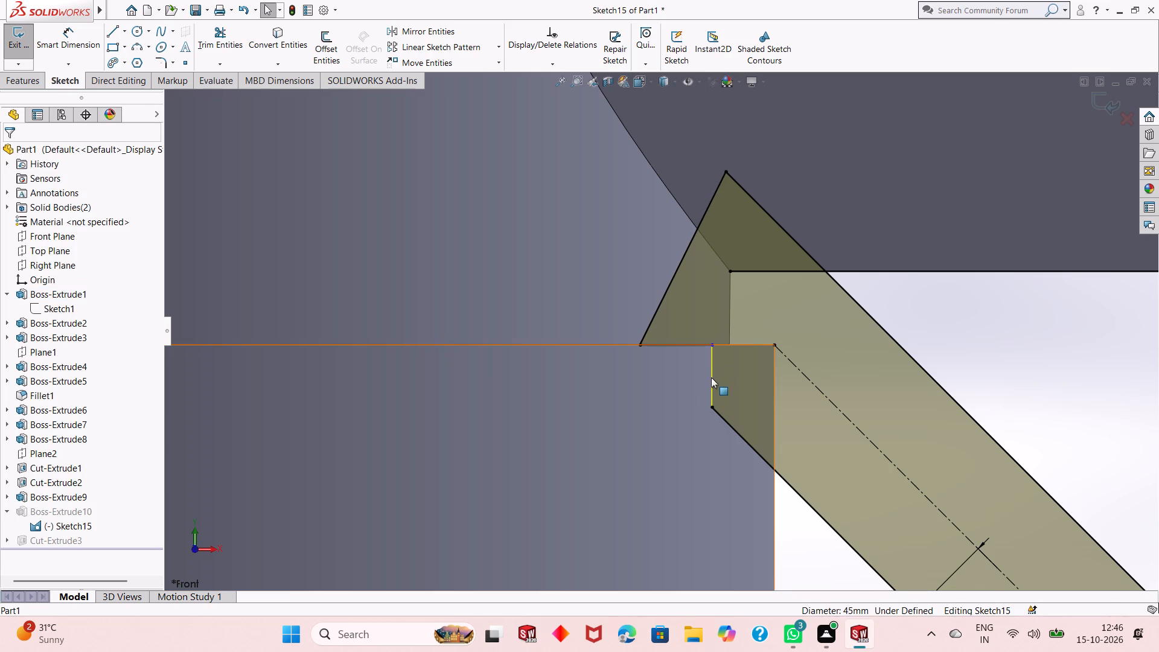
{"action": "key", "text": "Escape"}
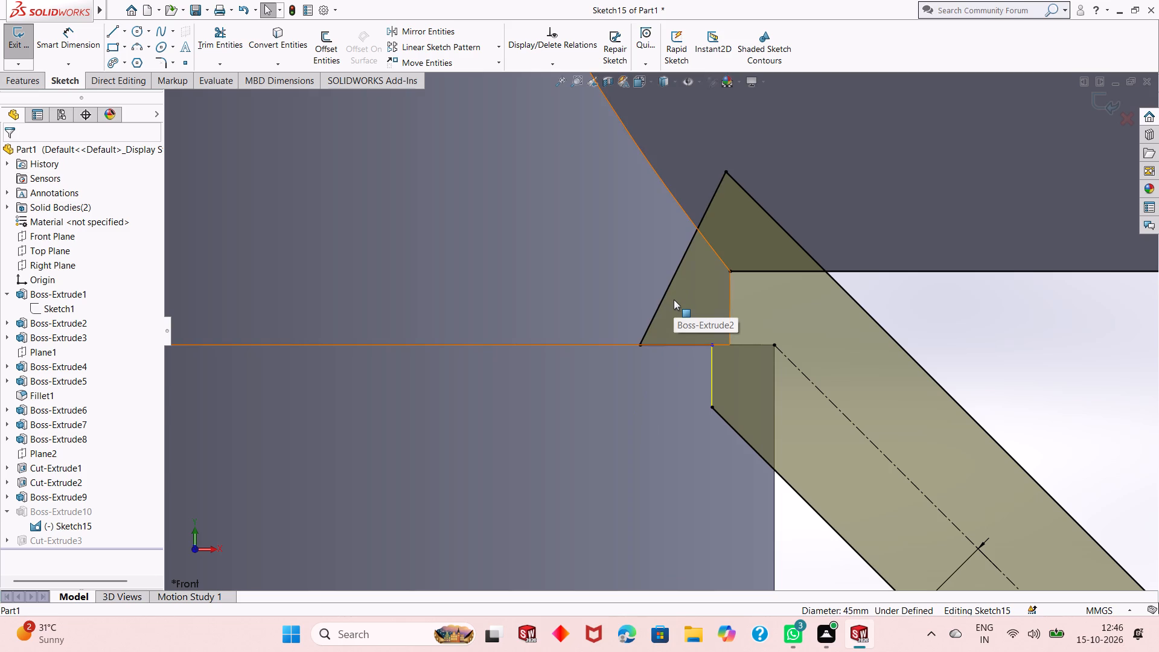
{"action": "left_click", "coordinate": [684, 343]}
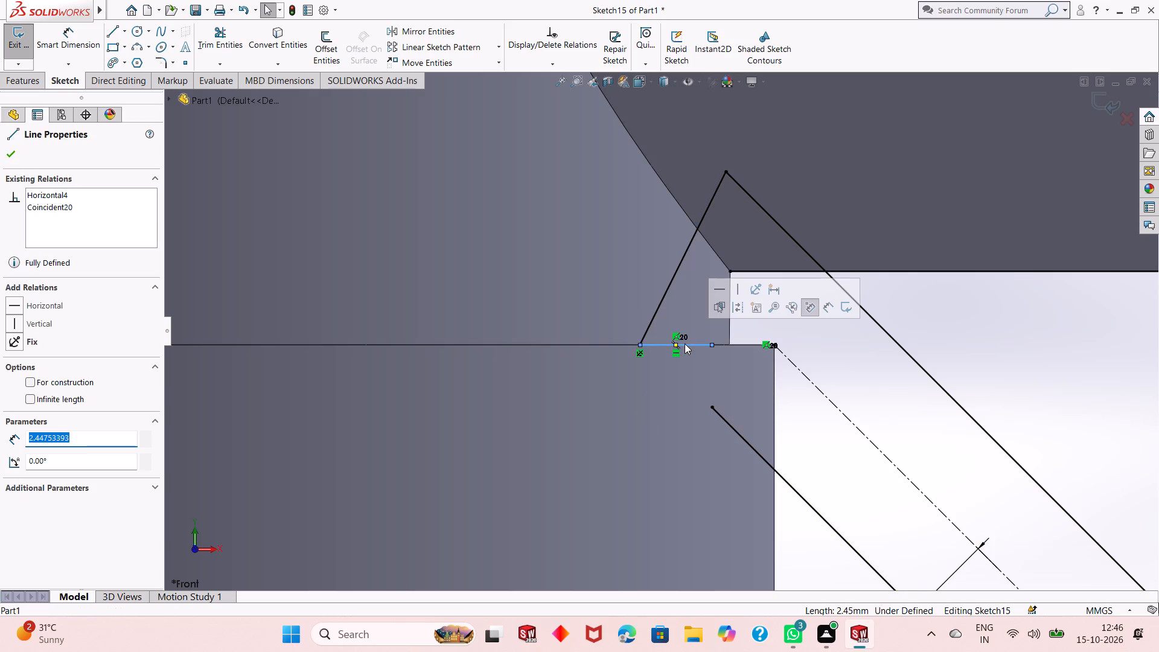
{"action": "key", "text": "Delete"}
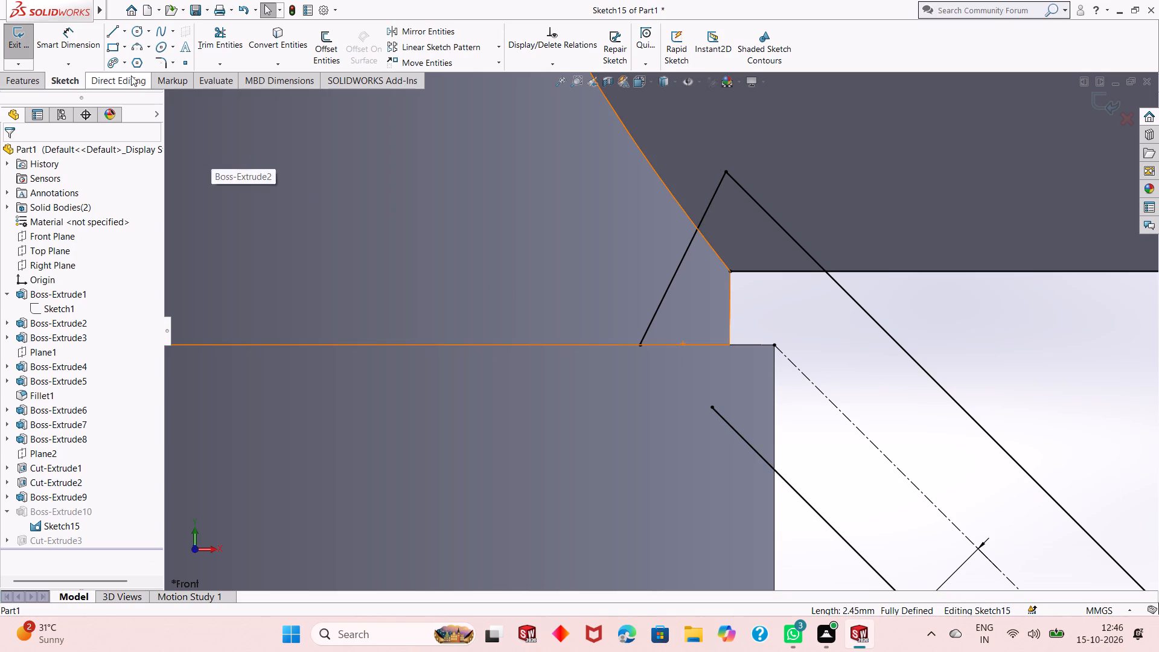
Extend the rib profile's lower edge line to the slanted end line and exit the sketch.
{"action": "left_click", "coordinate": [230, 62]}
{"action": "left_click", "coordinate": [234, 91]}
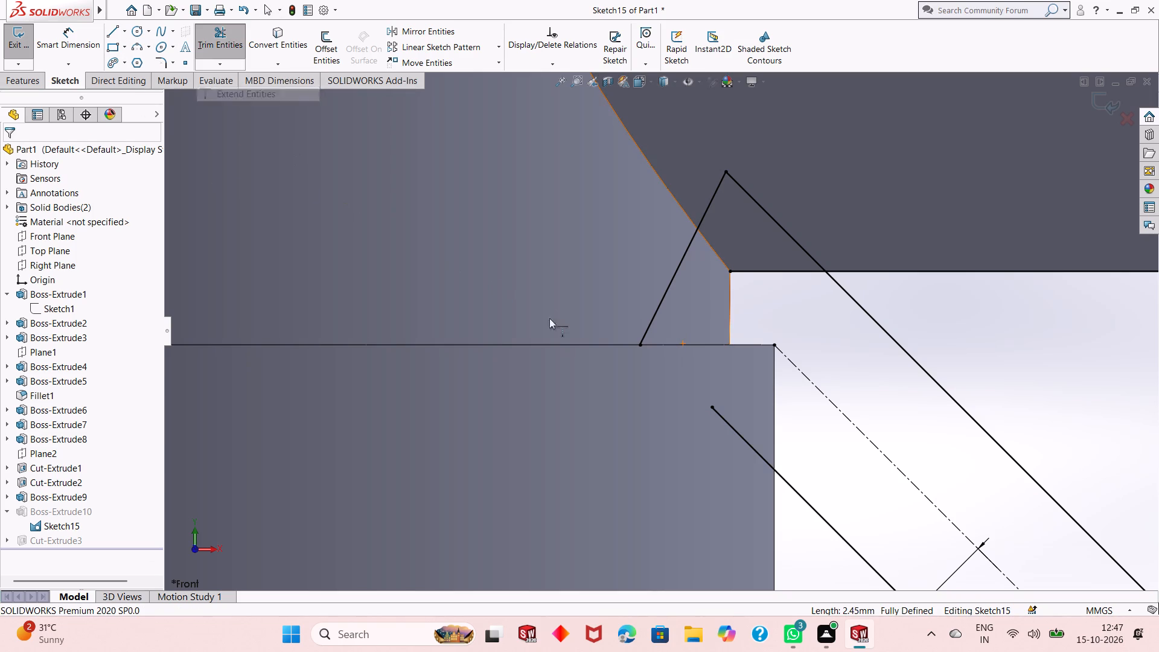
{"action": "left_click", "coordinate": [719, 415]}
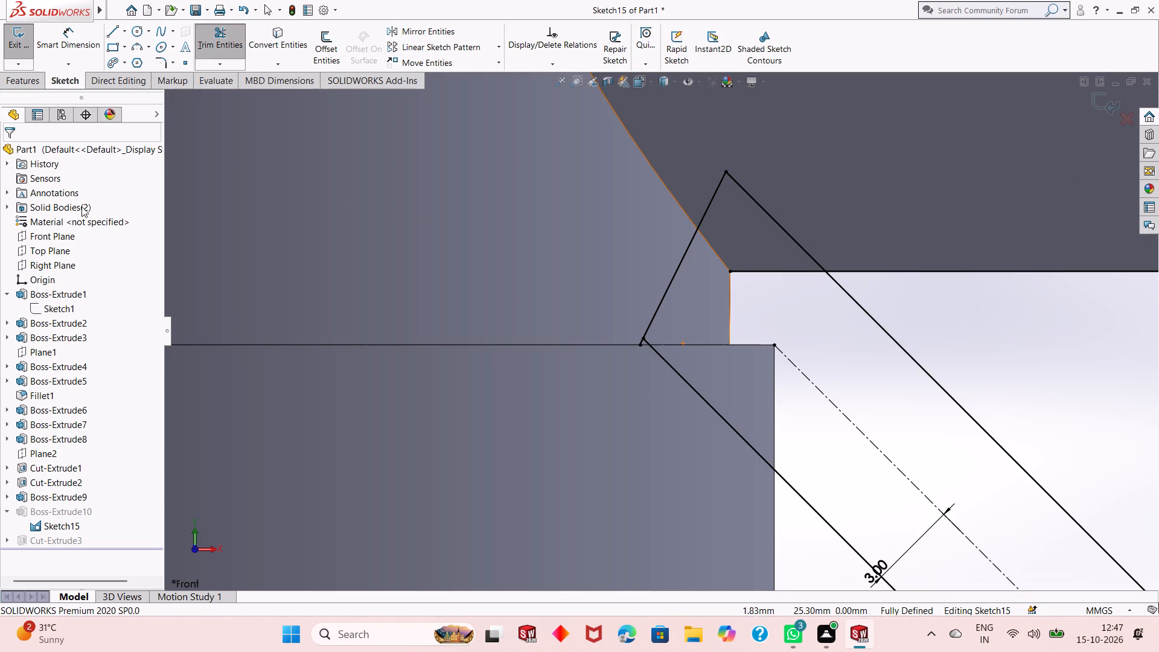
{"action": "left_click", "coordinate": [1094, 102]}
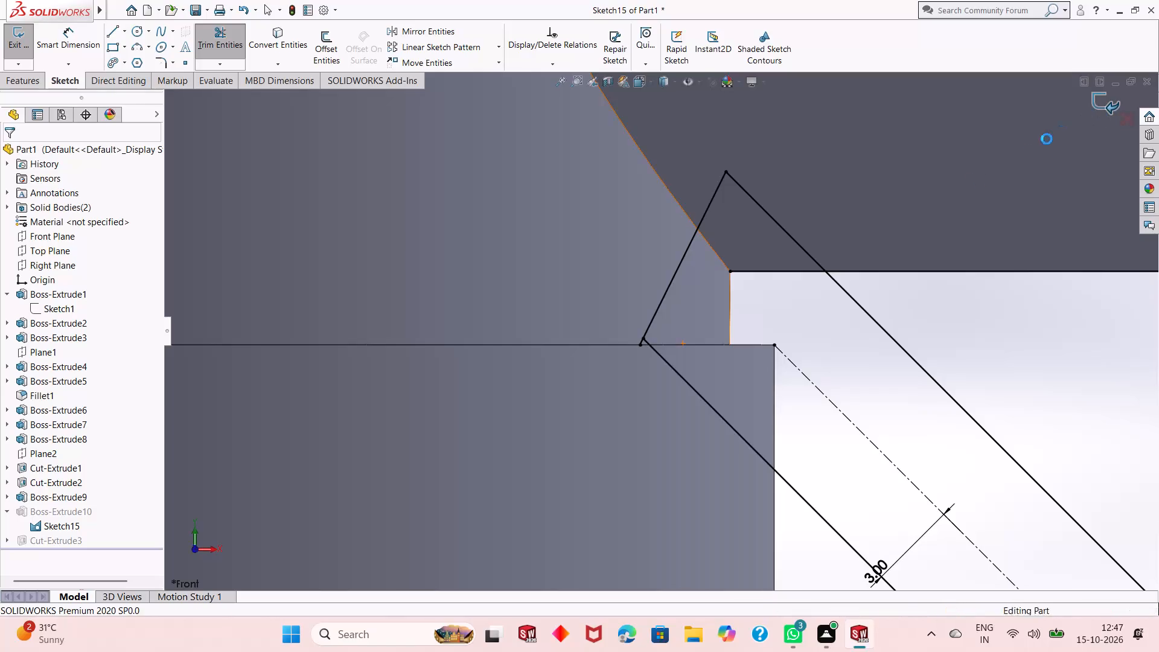
Undo the sketch exit to resume editing the 45° rib's profile sketch in a view normal to the sketch.
{"action": "middle_click_drag", "start_coordinate": [751, 306], "coordinate": [724, 339]}
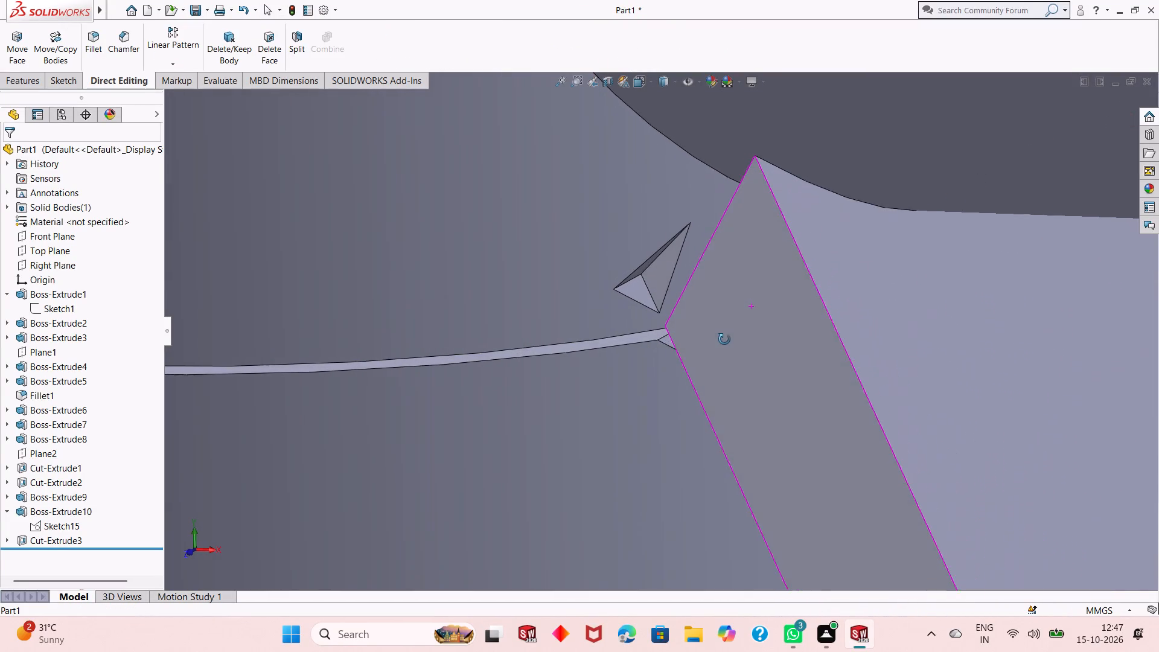
{"action": "middle_click_drag", "start_coordinate": [724, 339], "coordinate": [718, 345]}
{"action": "scroll", "coordinate": [717, 343], "scroll_direction": "up", "scroll_amount": 5}
{"action": "middle_click_drag", "start_coordinate": [720, 340], "coordinate": [729, 334]}
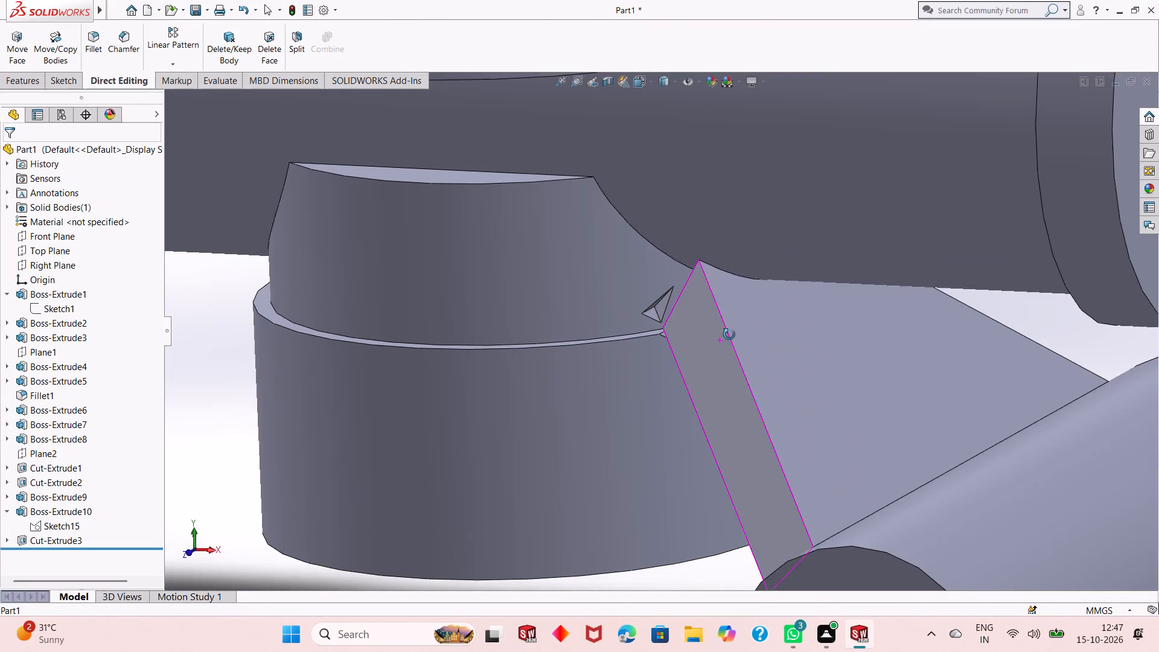
{"action": "middle_click_drag", "start_coordinate": [729, 334], "coordinate": [771, 350]}
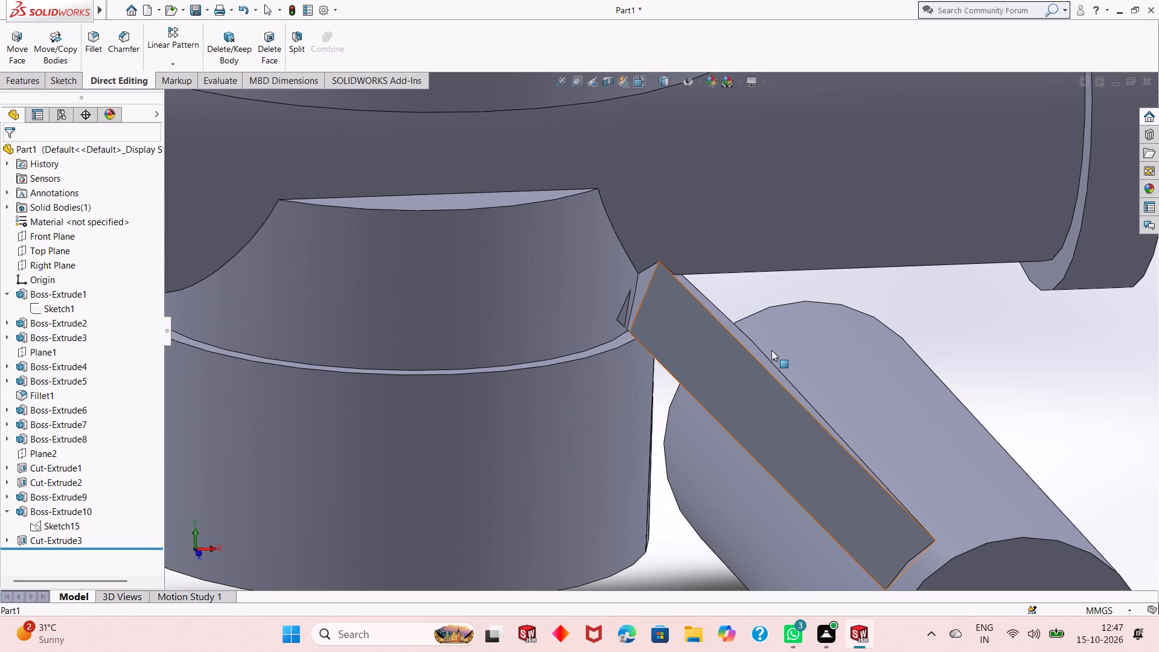
{"action": "key", "text": "ctrl+z"}
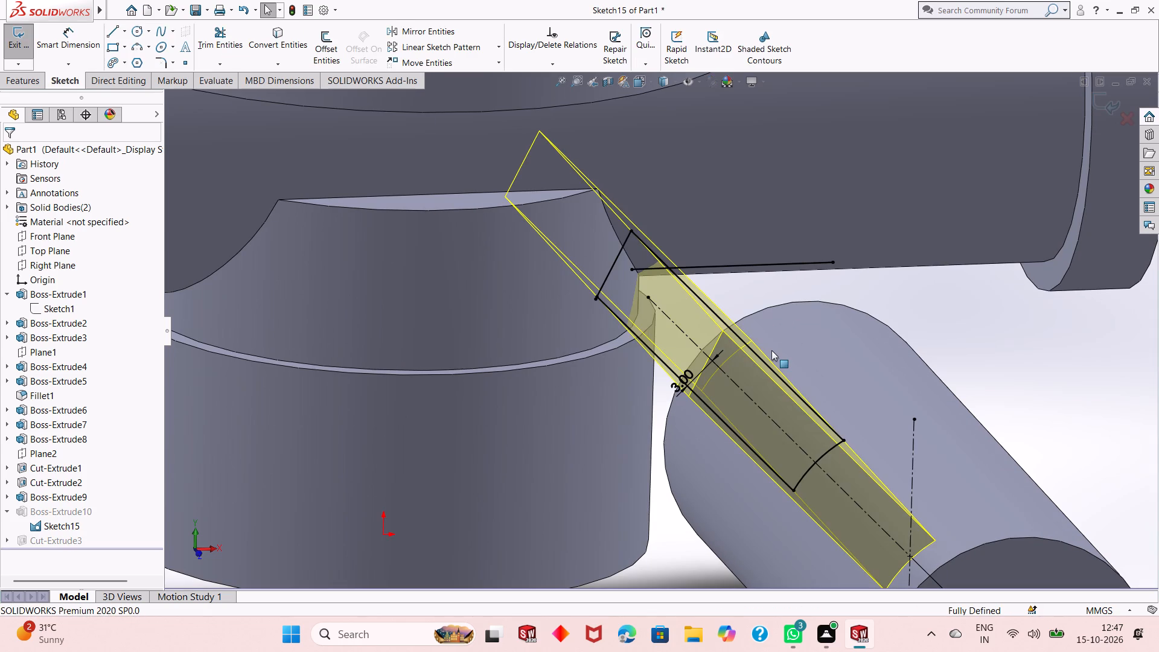
{"action": "key", "text": "ctrl+8"}
Delete the slanted line that closes the rib profile at its cylinder end.
{"action": "scroll", "coordinate": [729, 406], "scroll_direction": "down", "scroll_amount": 3}
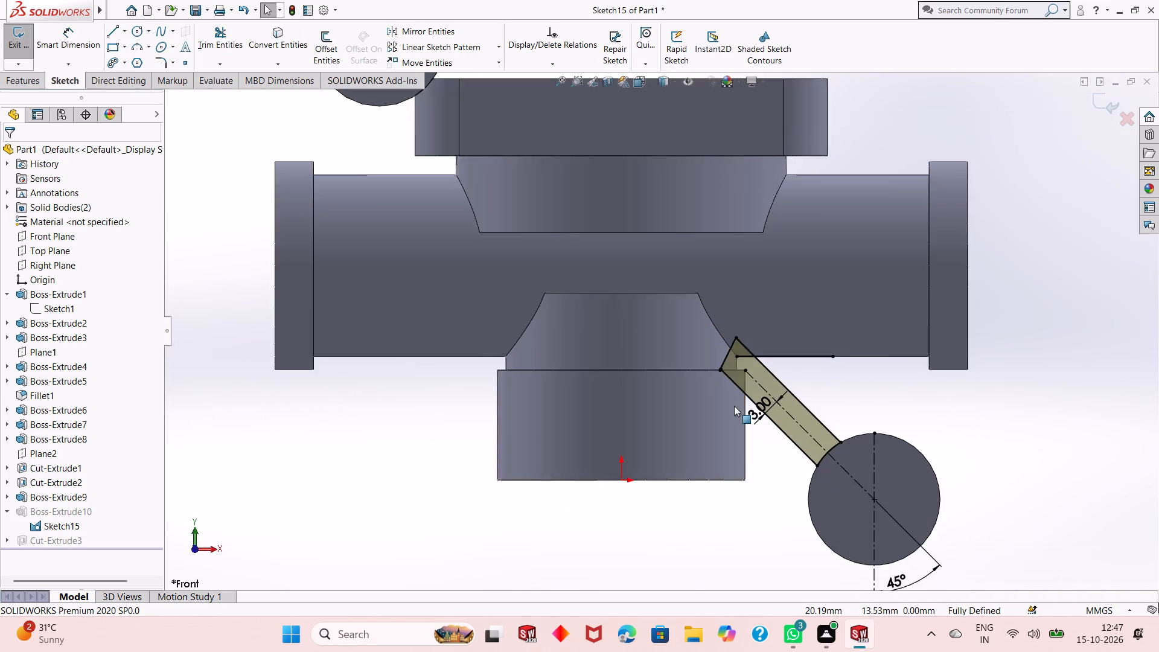
{"action": "scroll", "coordinate": [727, 312], "scroll_direction": "down", "scroll_amount": 5}
{"action": "scroll", "coordinate": [709, 389], "scroll_direction": "down", "scroll_amount": 1}
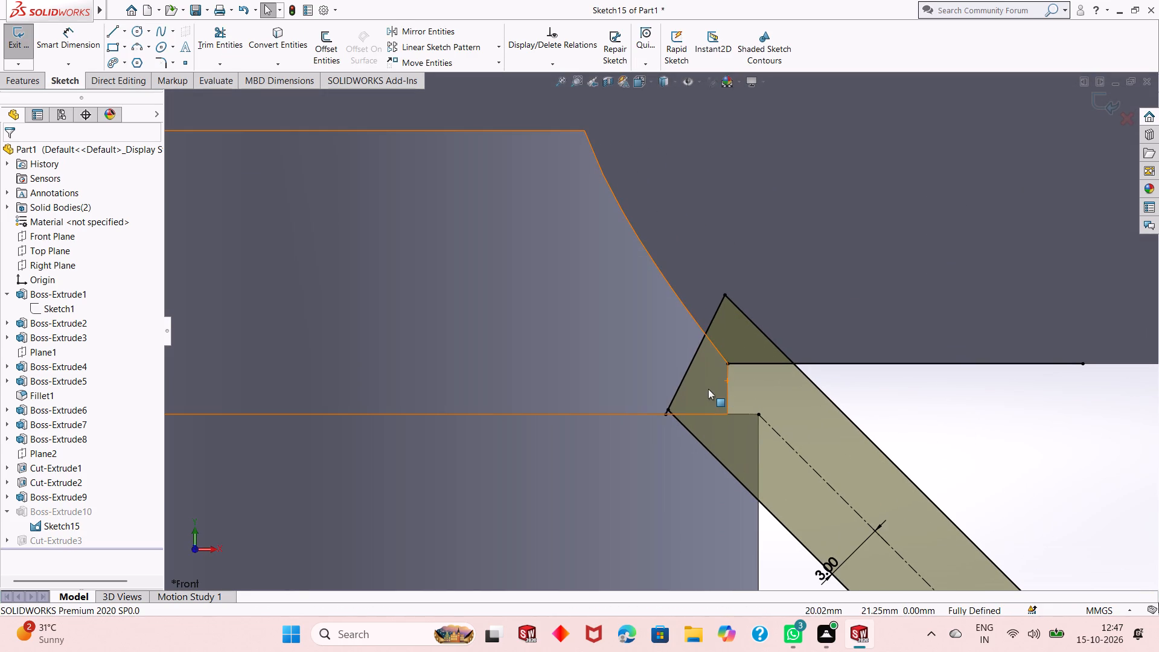
{"action": "key", "text": "Escape"}
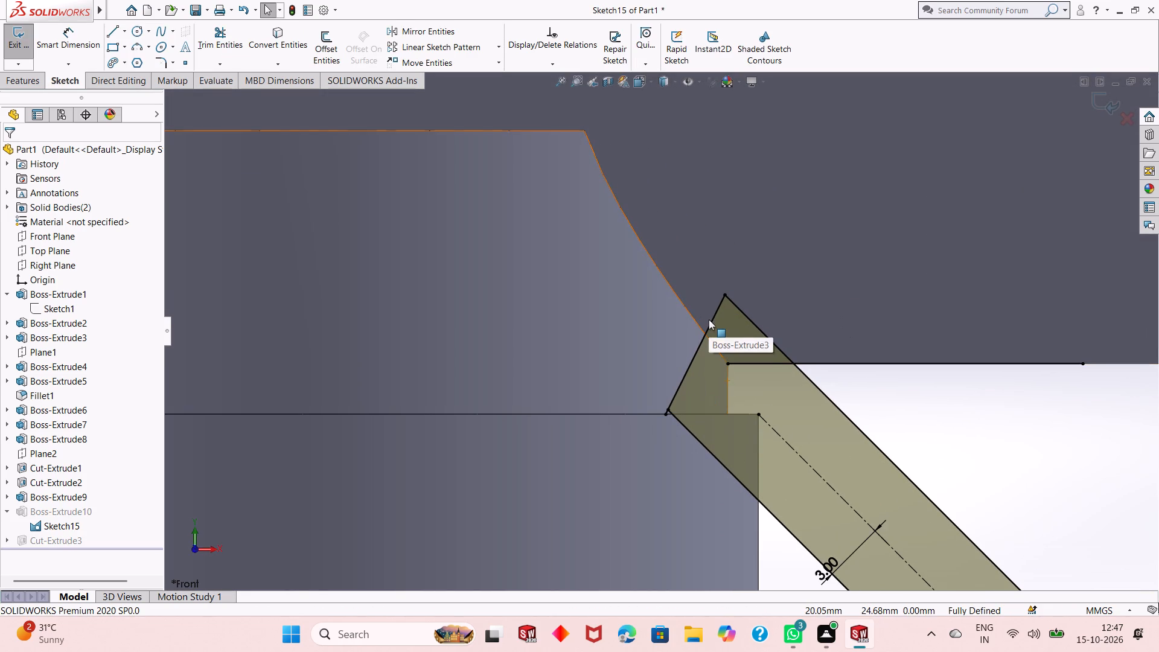
{"action": "key", "text": "Escape"}
{"action": "key", "text": "Escape"}
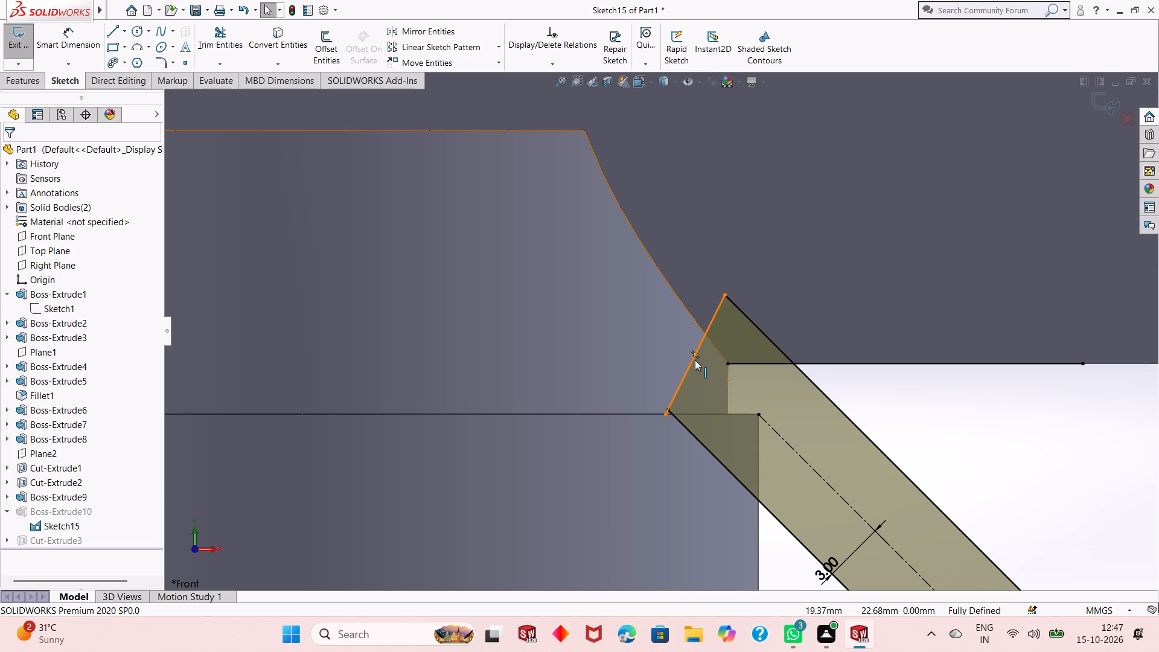
{"action": "right_click", "coordinate": [695, 360]}
{"action": "left_click", "coordinate": [745, 540]}
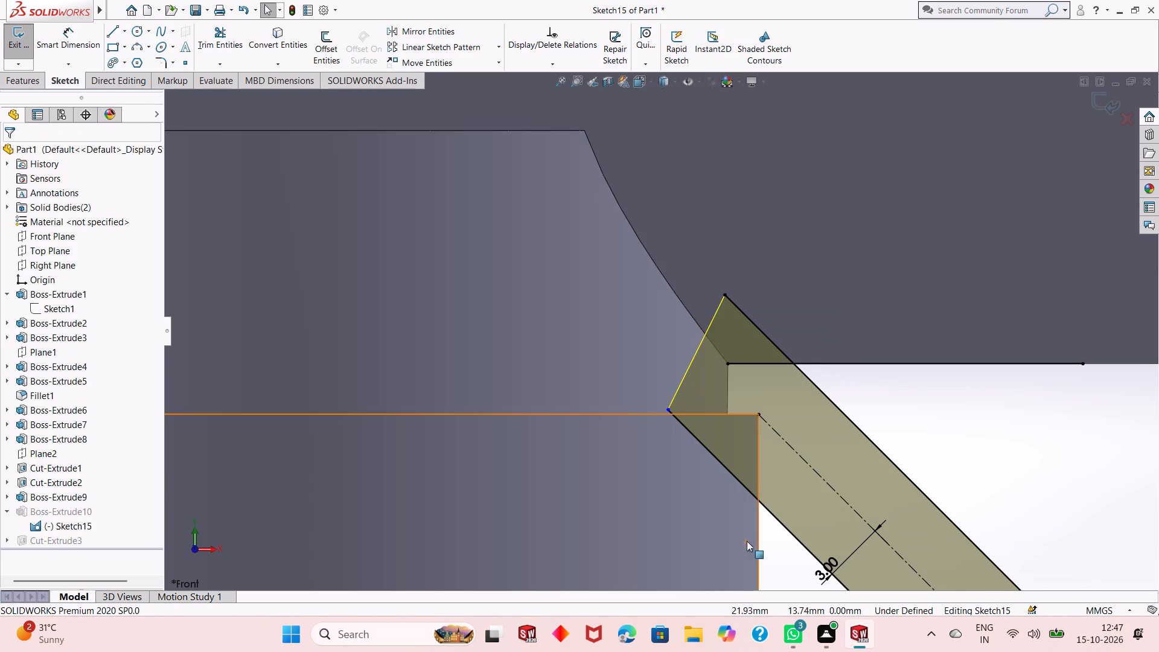
{"action": "key", "text": "Escape"}
{"action": "left_click", "coordinate": [729, 471]}
{"action": "key", "text": "Escape"}
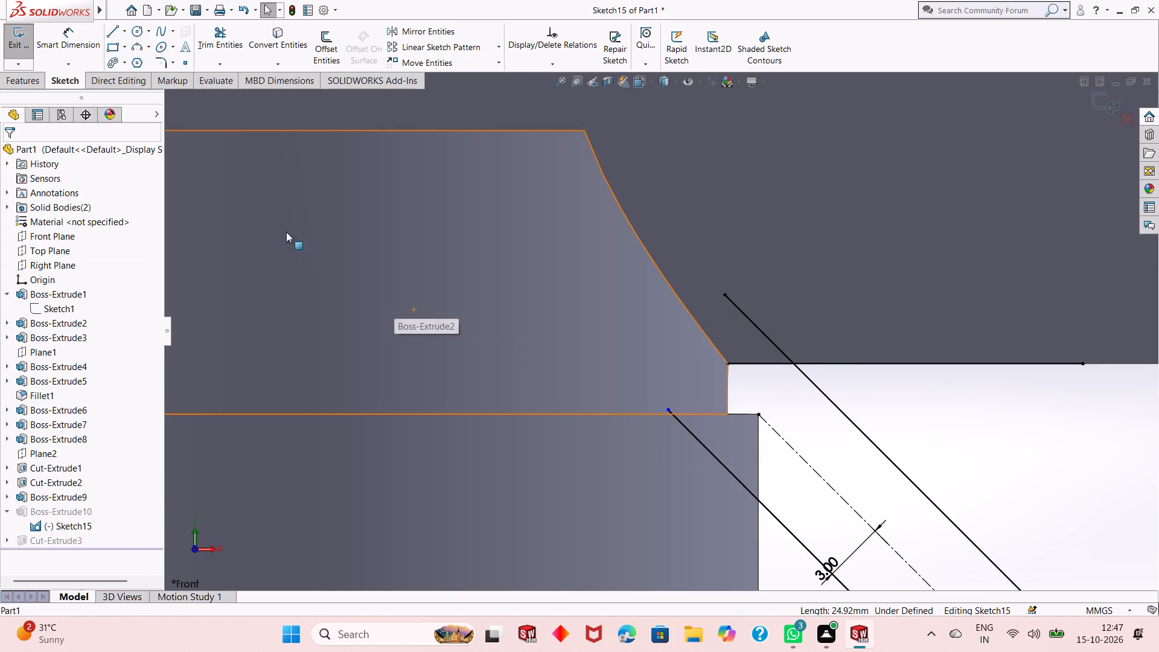
Sketch a line about 6 mm long square across the two rib edge lines, near their cylinder ends.
{"action": "left_click", "coordinate": [108, 34]}
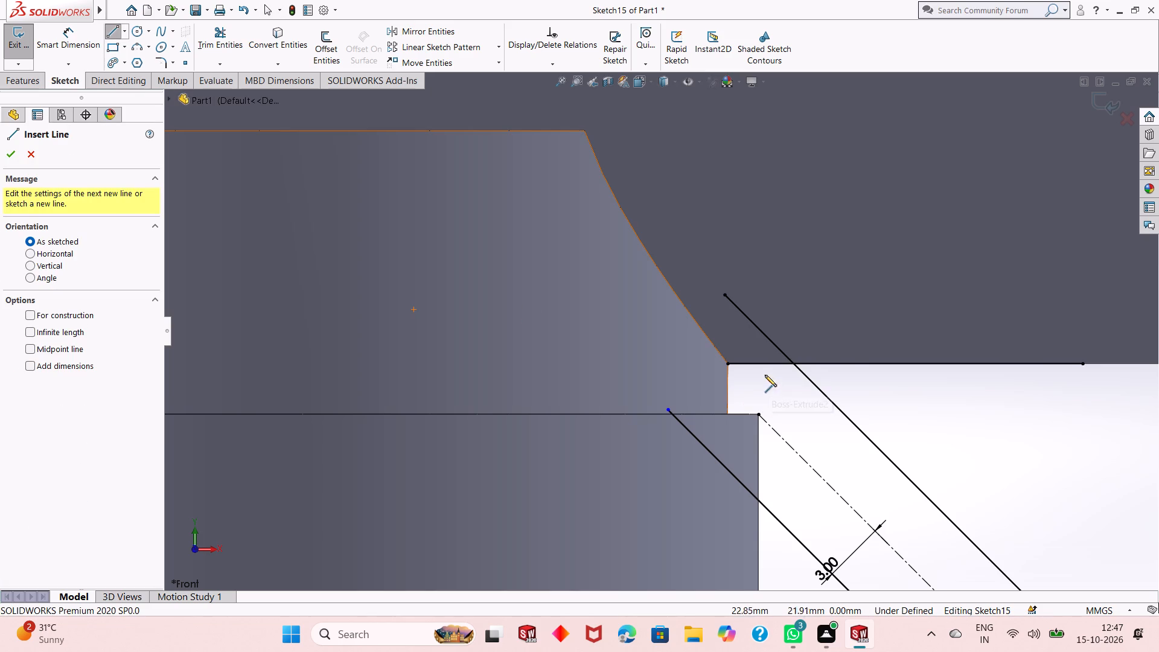
{"action": "left_click", "coordinate": [770, 339]}
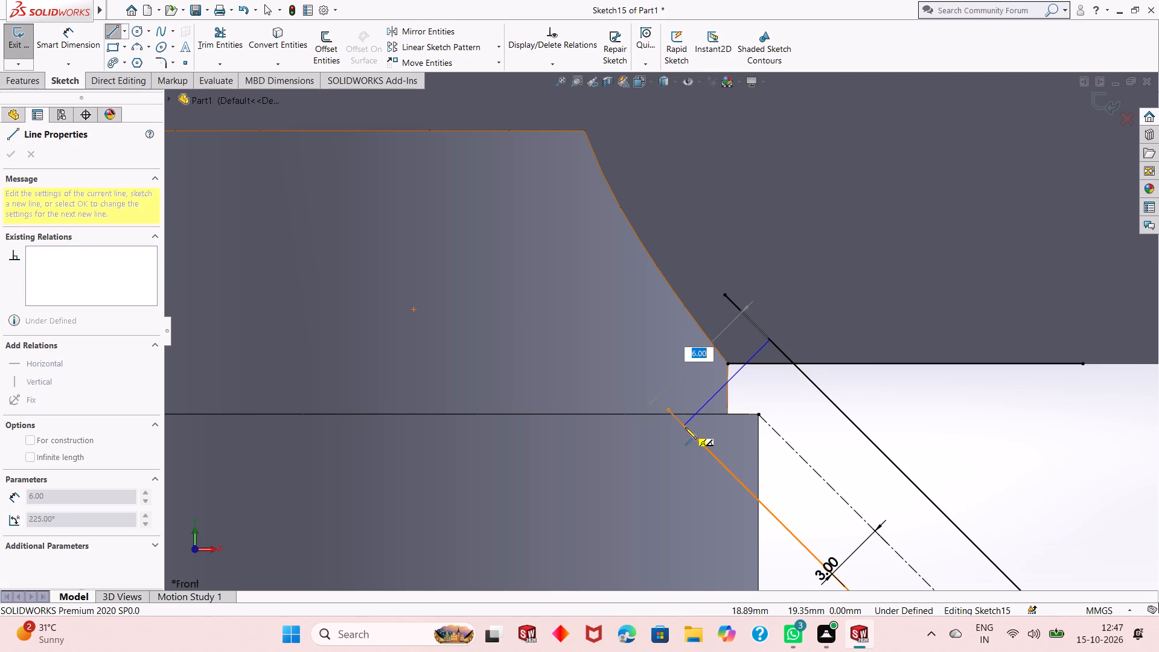
{"action": "left_click", "coordinate": [685, 427]}
{"action": "key", "text": "Escape"}
{"action": "key", "text": "Escape"}
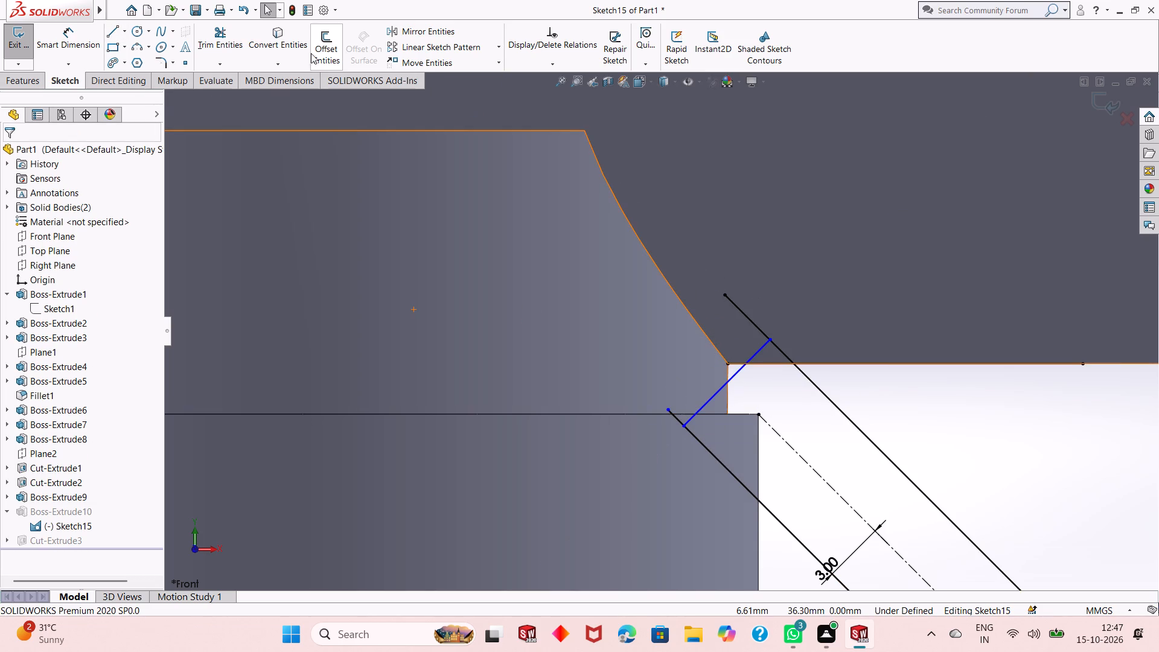
Trim the ends of both rib edge lines that overhang the new perpendicular end line.
{"action": "left_click", "coordinate": [206, 48]}
{"action": "left_click", "coordinate": [737, 303]}
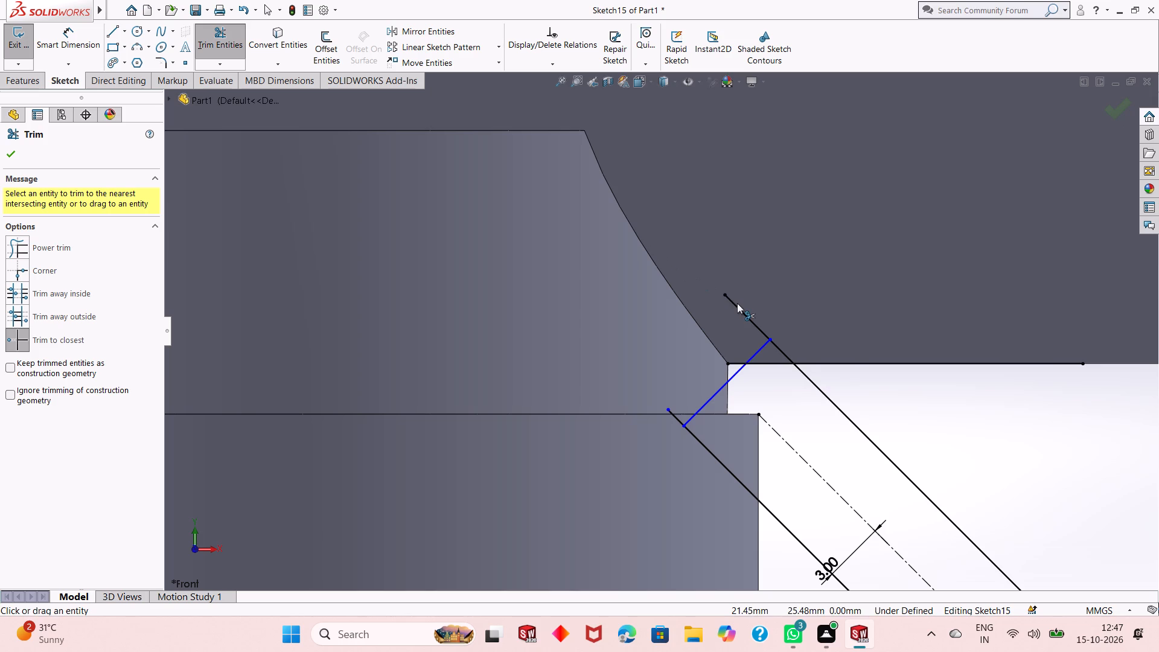
{"action": "left_click", "coordinate": [739, 312]}
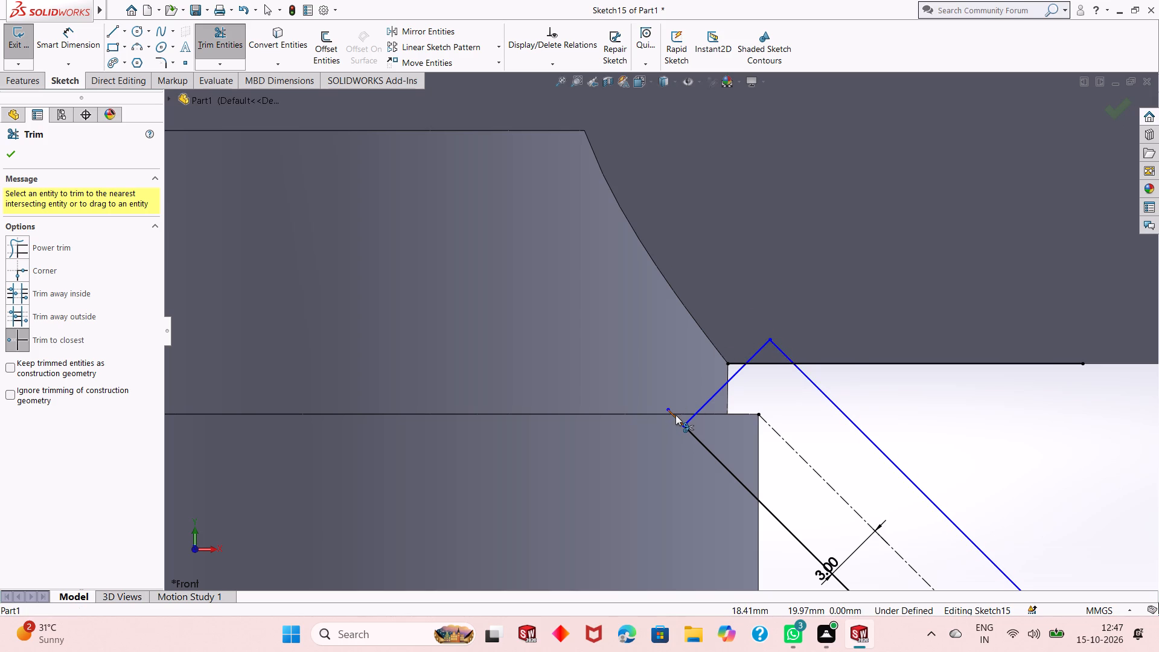
{"action": "left_click", "coordinate": [677, 415]}
{"action": "left_click", "coordinate": [674, 420]}
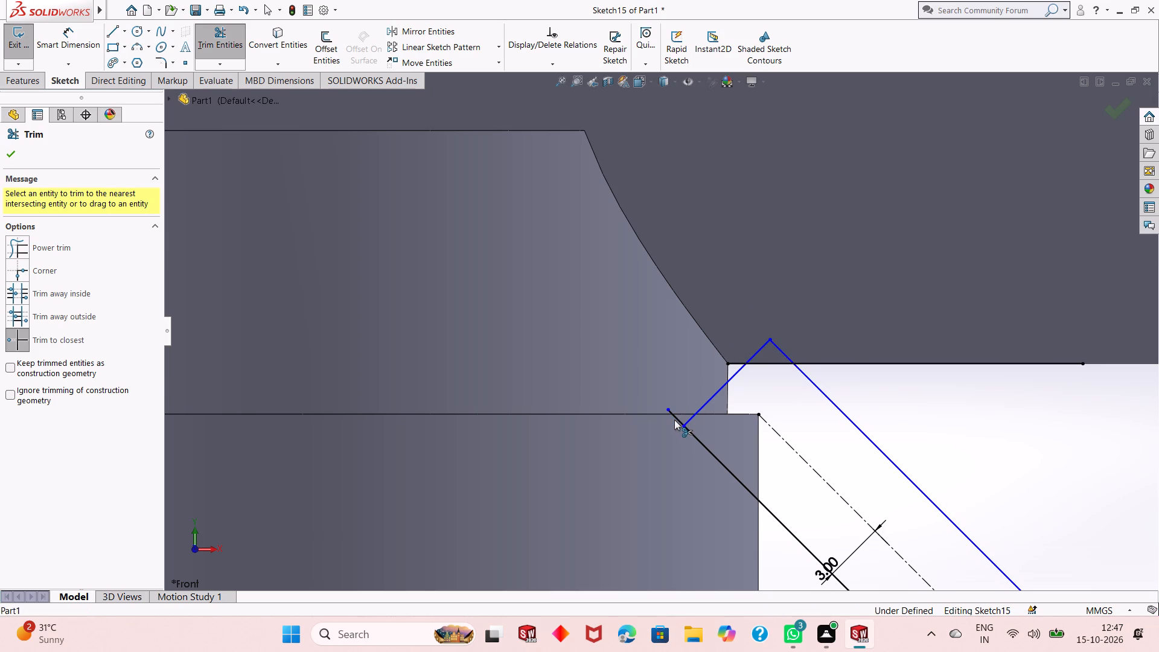
{"action": "key", "text": "Escape"}
{"action": "key", "text": "Escape"}
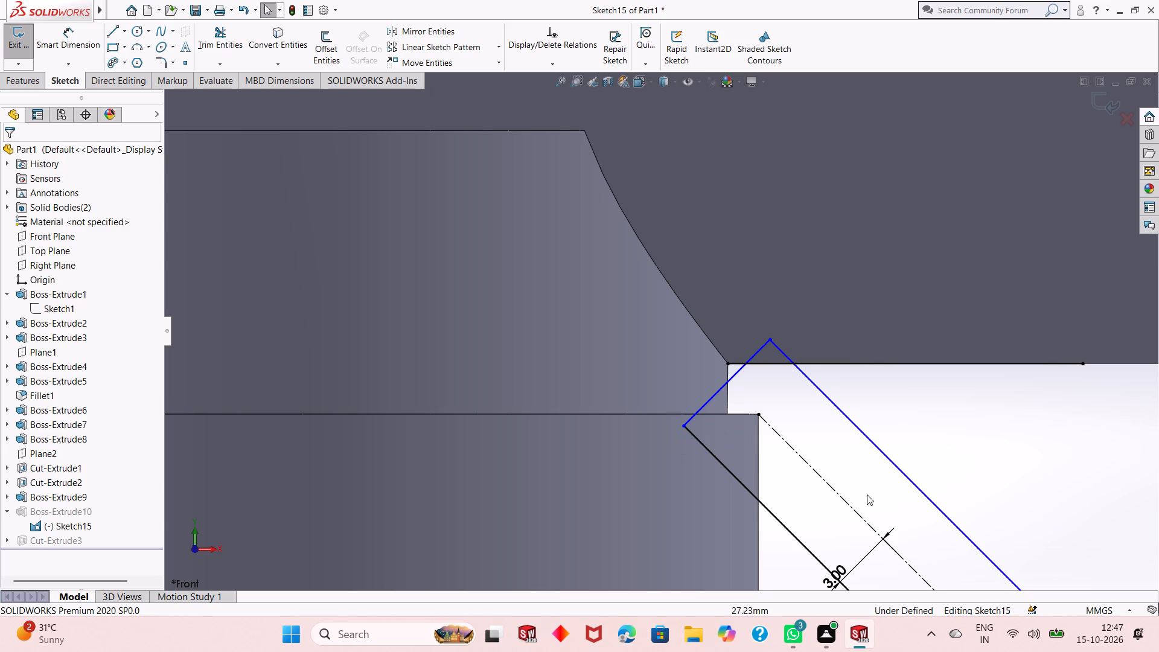
Dimension the length of the rib profile's new end line at 6 mm.
{"action": "left_click", "coordinate": [861, 435]}
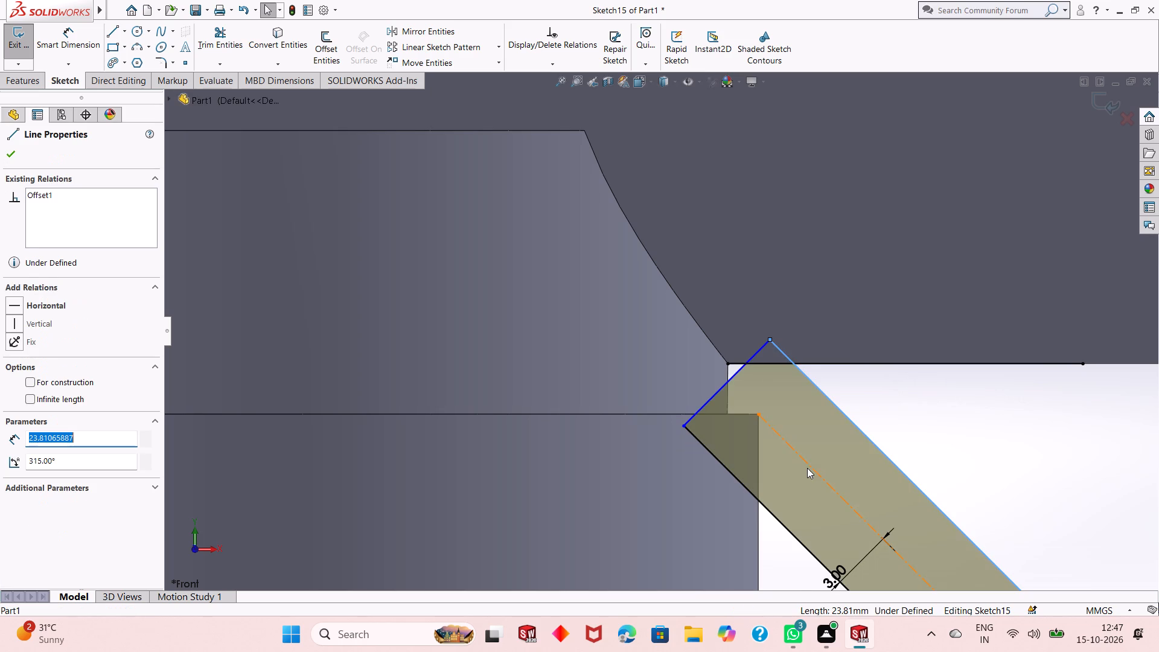
{"action": "key", "text": "Escape"}
{"action": "key", "text": "Escape"}
{"action": "key", "text": "Escape"}
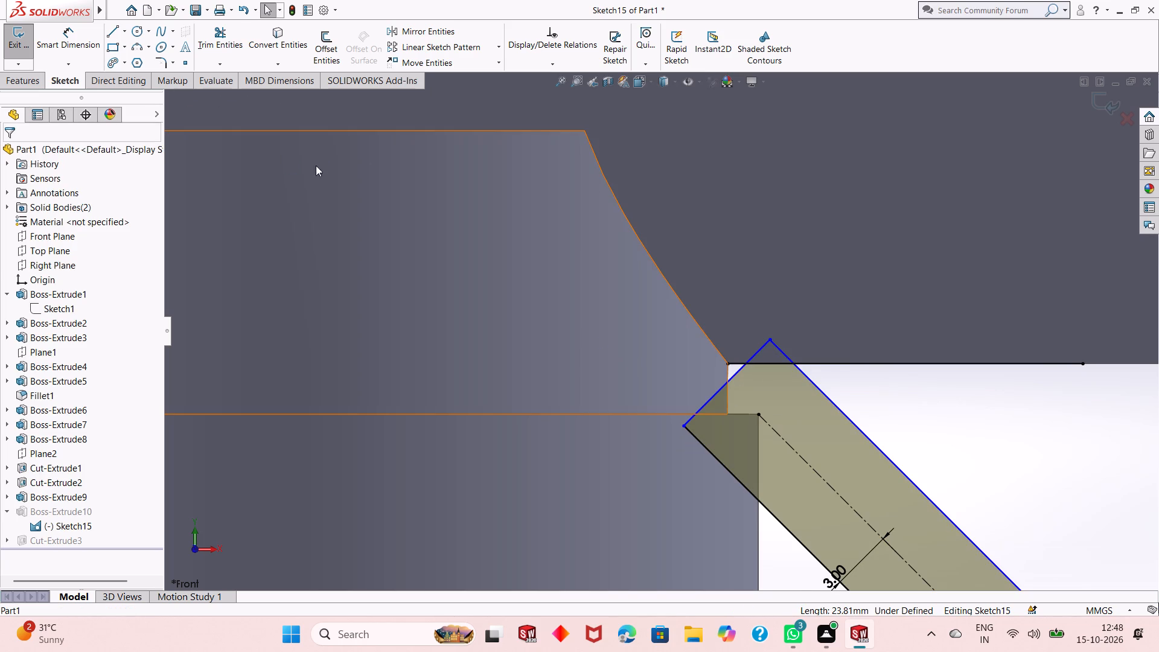
{"action": "left_click", "coordinate": [47, 53]}
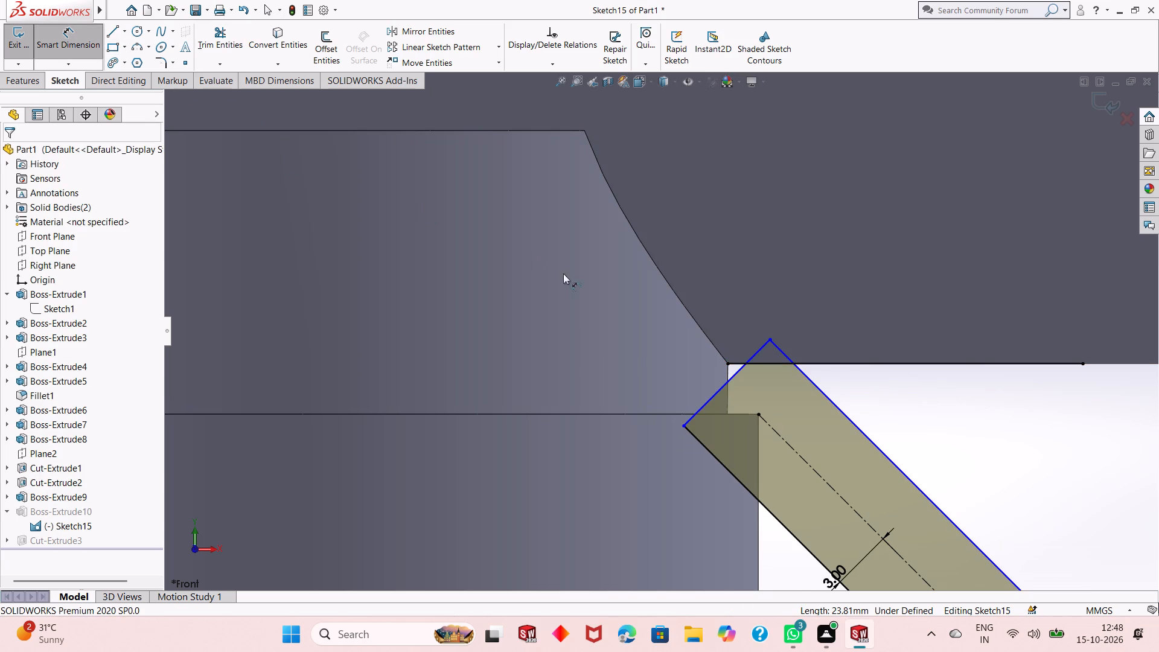
{"action": "left_click", "coordinate": [727, 380]}
{"action": "left_click", "coordinate": [706, 354]}
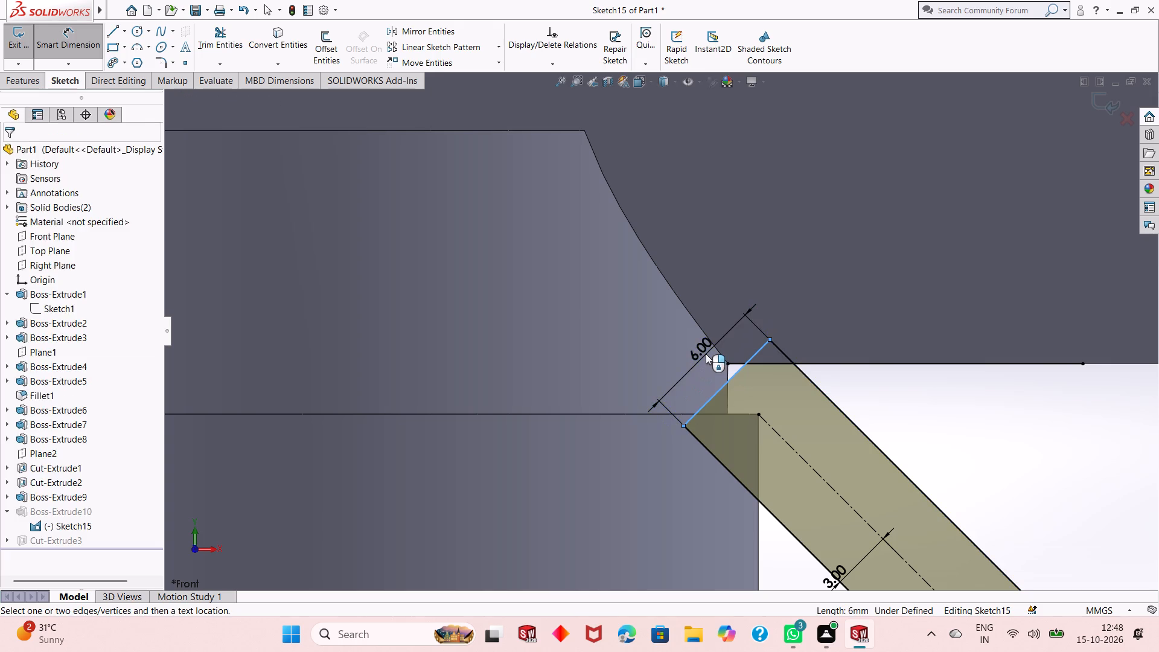
{"action": "key", "text": "Return"}
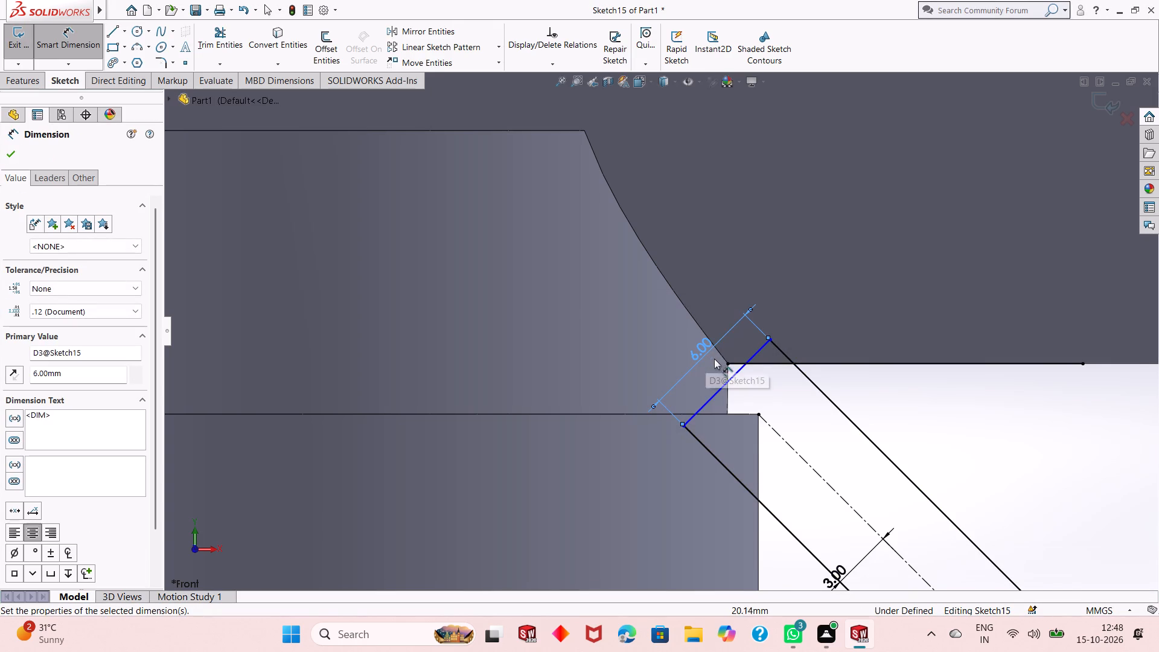
{"action": "key", "text": "Escape"}
{"action": "key", "text": "Escape"}
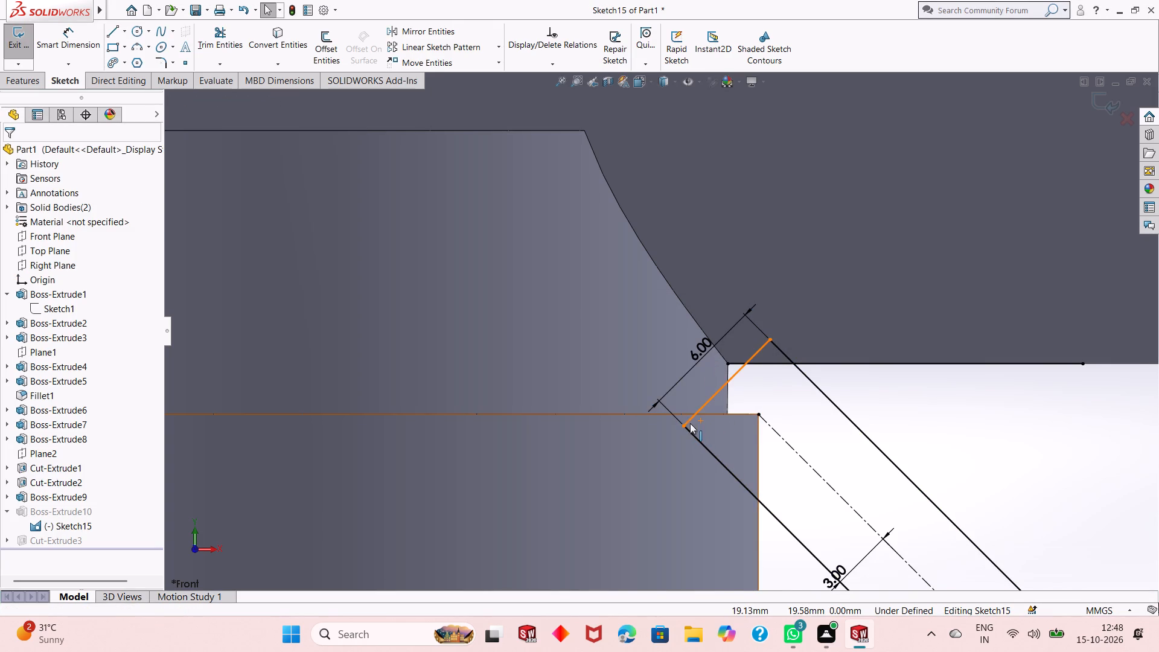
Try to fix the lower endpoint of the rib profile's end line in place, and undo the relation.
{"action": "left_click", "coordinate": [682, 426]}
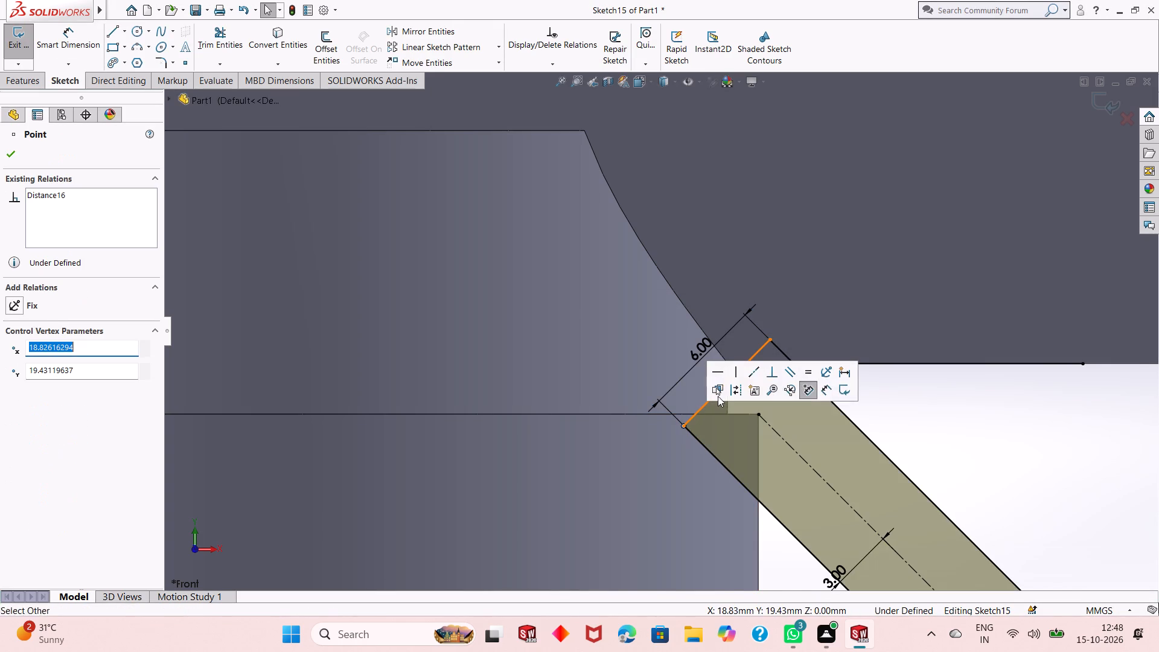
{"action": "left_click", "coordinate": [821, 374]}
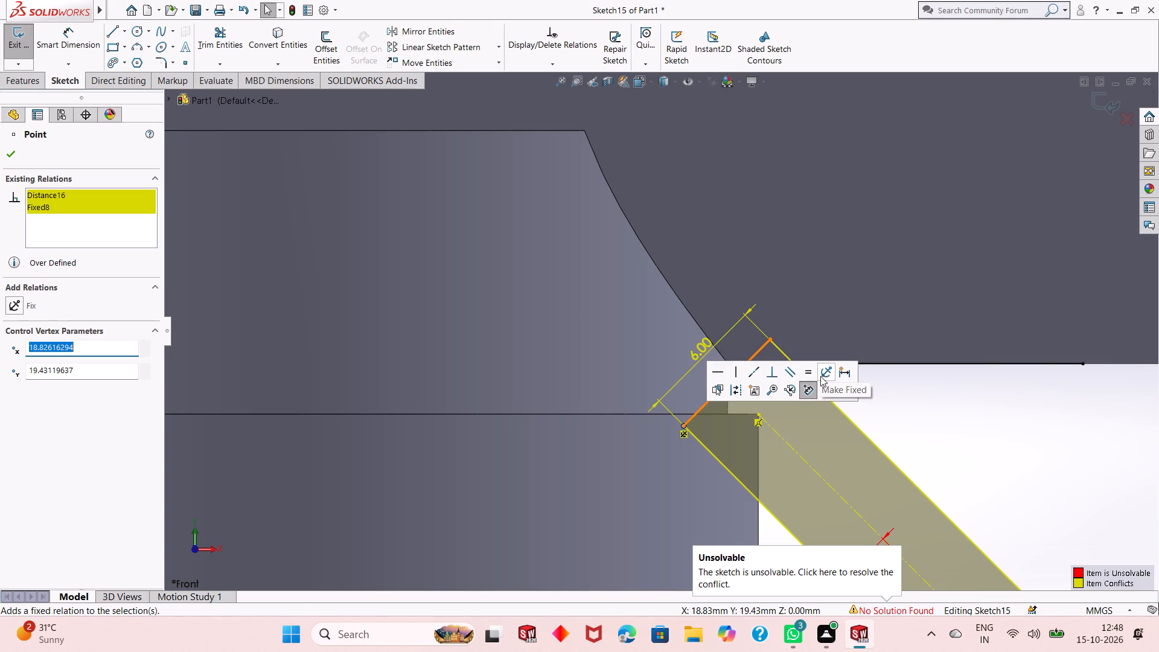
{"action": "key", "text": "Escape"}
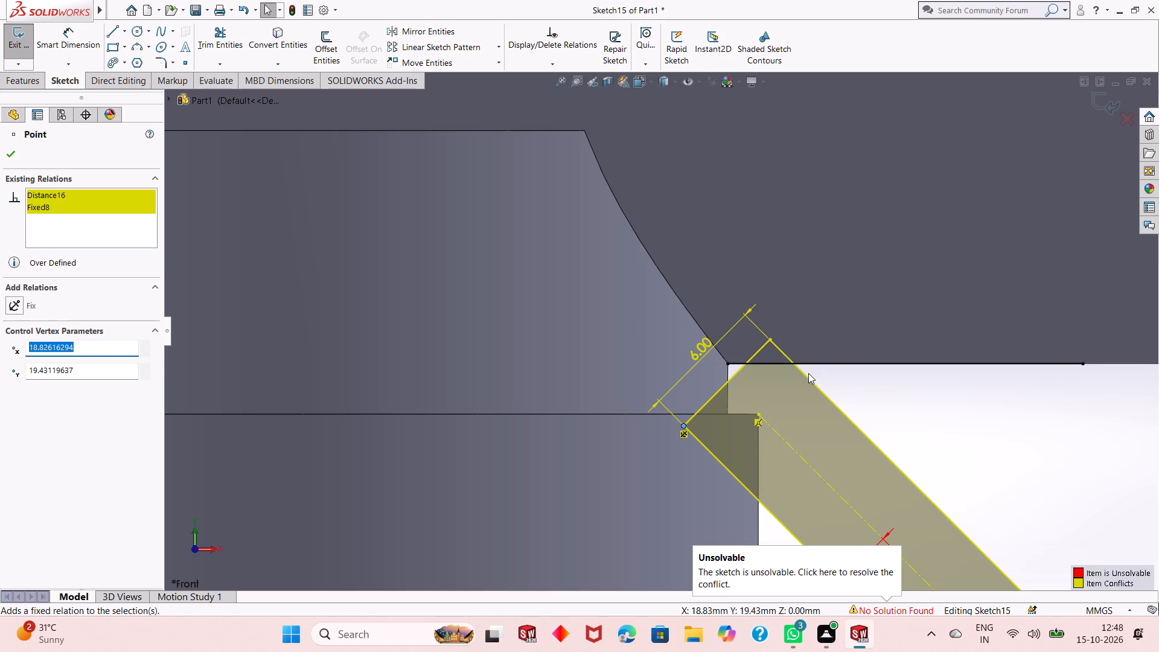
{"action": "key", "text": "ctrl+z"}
Delete the 3 mm offset dimension between the rib's centerline and its edge line.
{"action": "scroll", "coordinate": [802, 370], "scroll_direction": "down", "scroll_amount": 1}
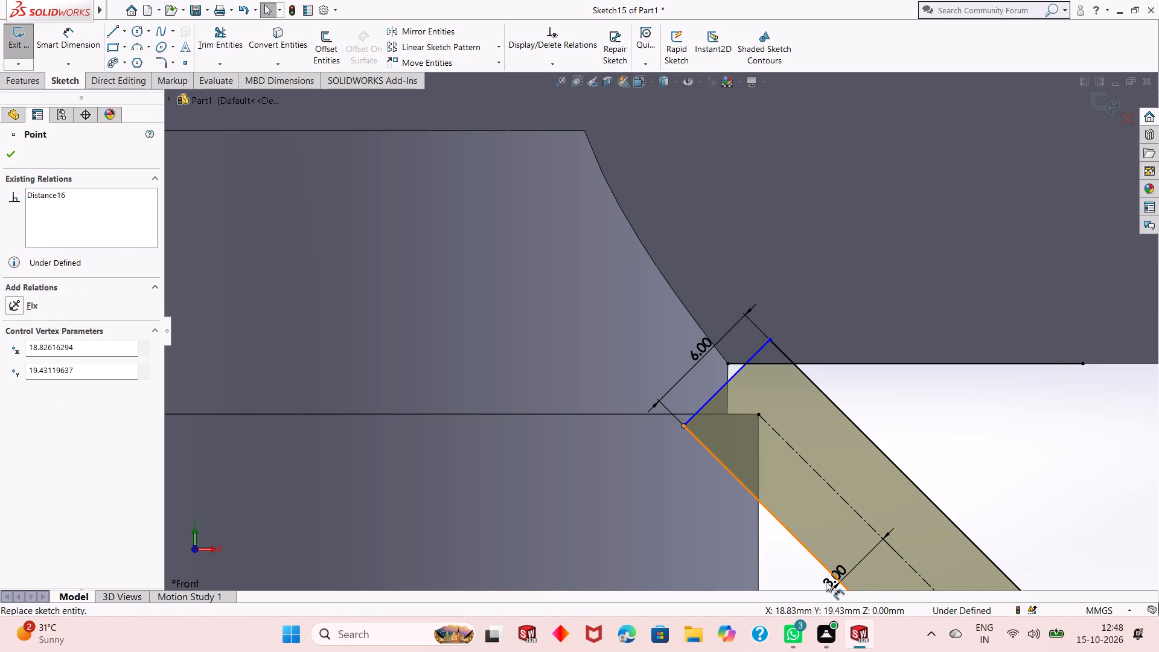
{"action": "right_click", "coordinate": [826, 581]}
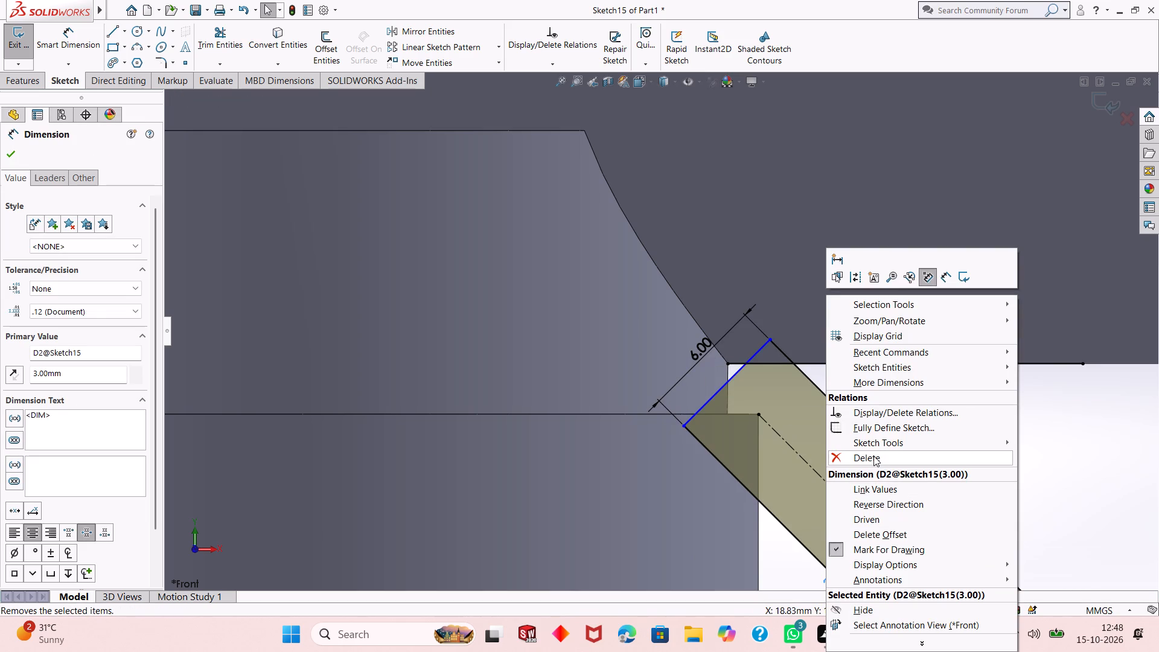
{"action": "left_click", "coordinate": [866, 457]}
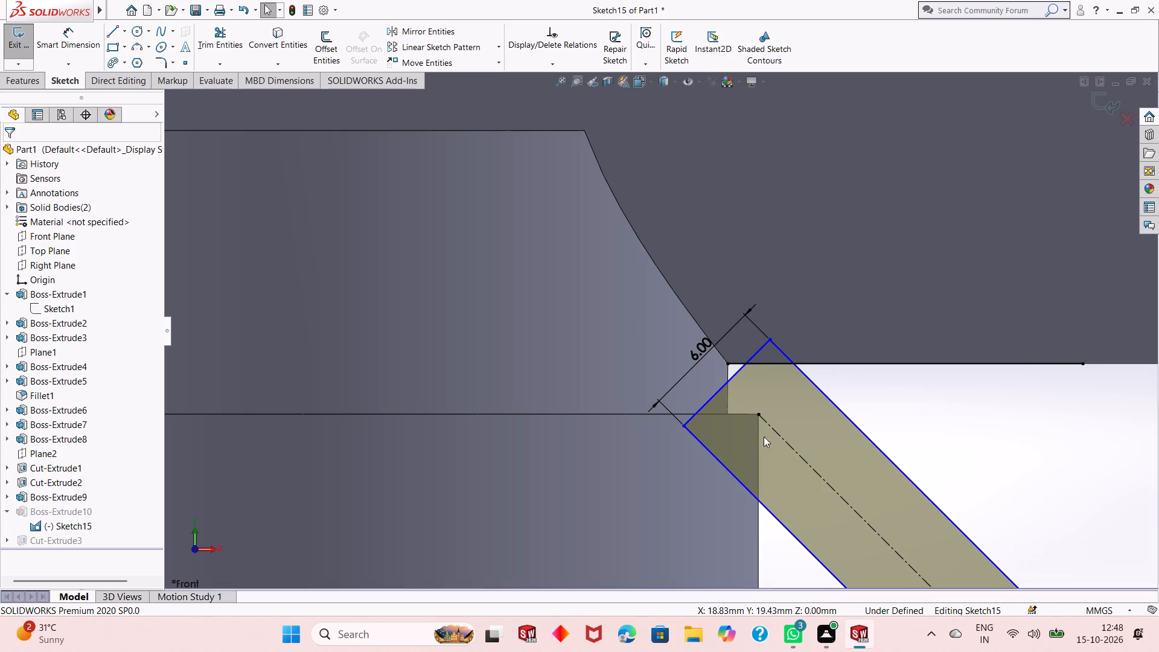
Examine how the rib profile's squared end meets the vertical cylinder, both at an angle and normal to the sketch.
{"action": "middle_click_drag", "start_coordinate": [753, 429], "coordinate": [743, 452]}
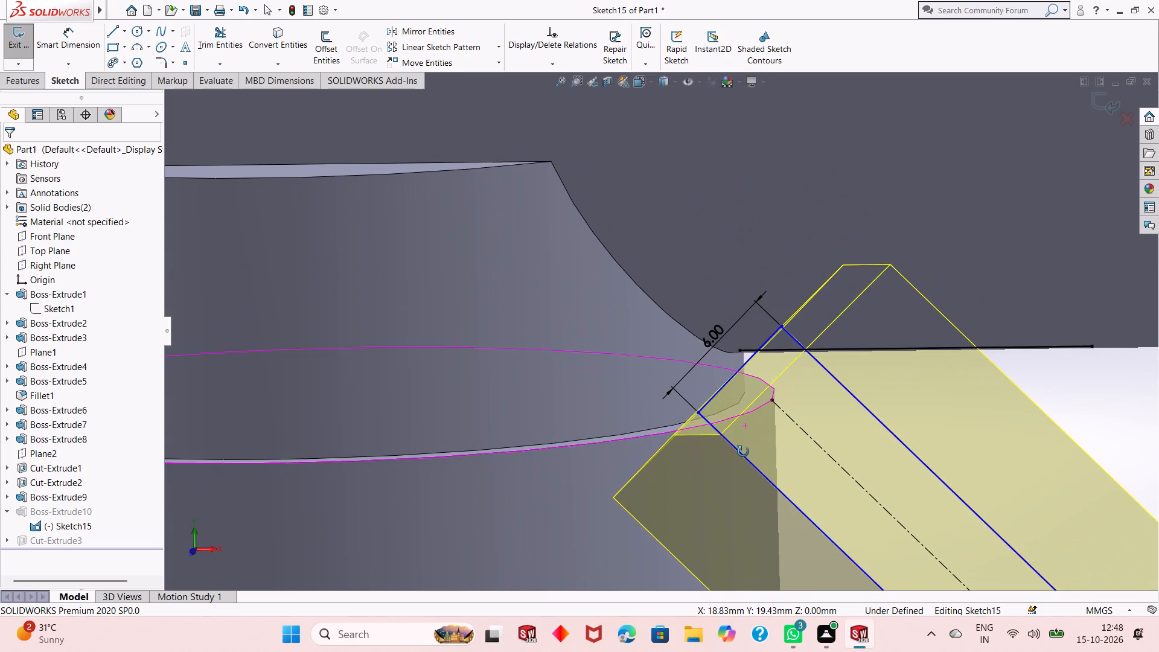
{"action": "middle_click_drag", "start_coordinate": [743, 452], "coordinate": [758, 485]}
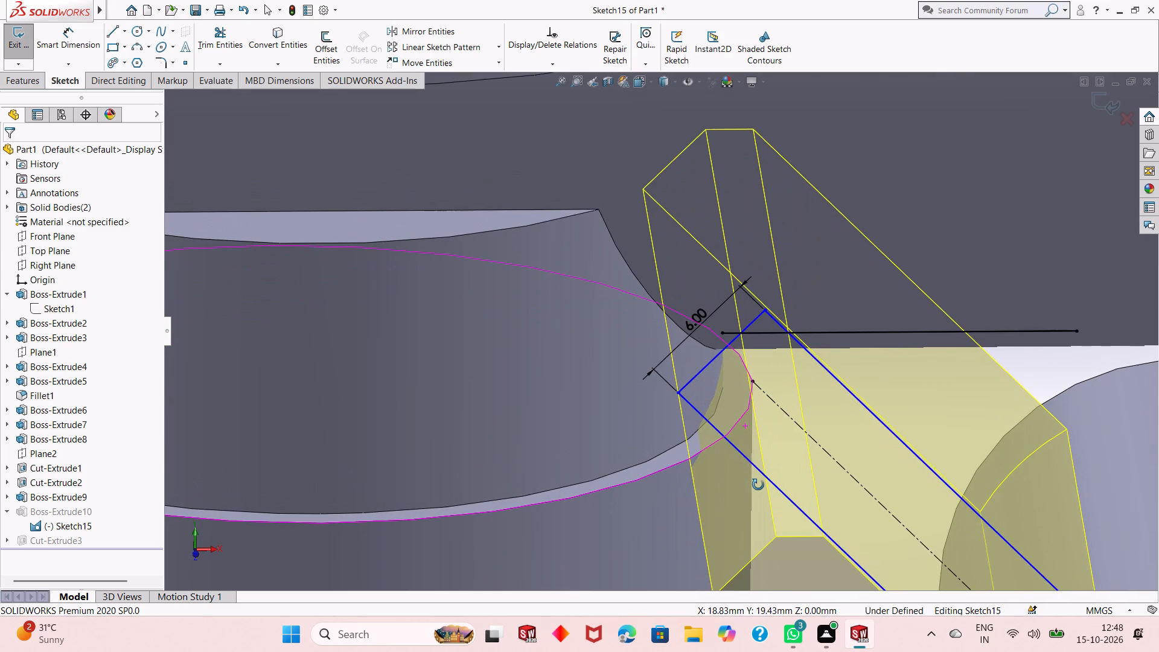
{"action": "middle_click_drag", "start_coordinate": [758, 485], "coordinate": [743, 454]}
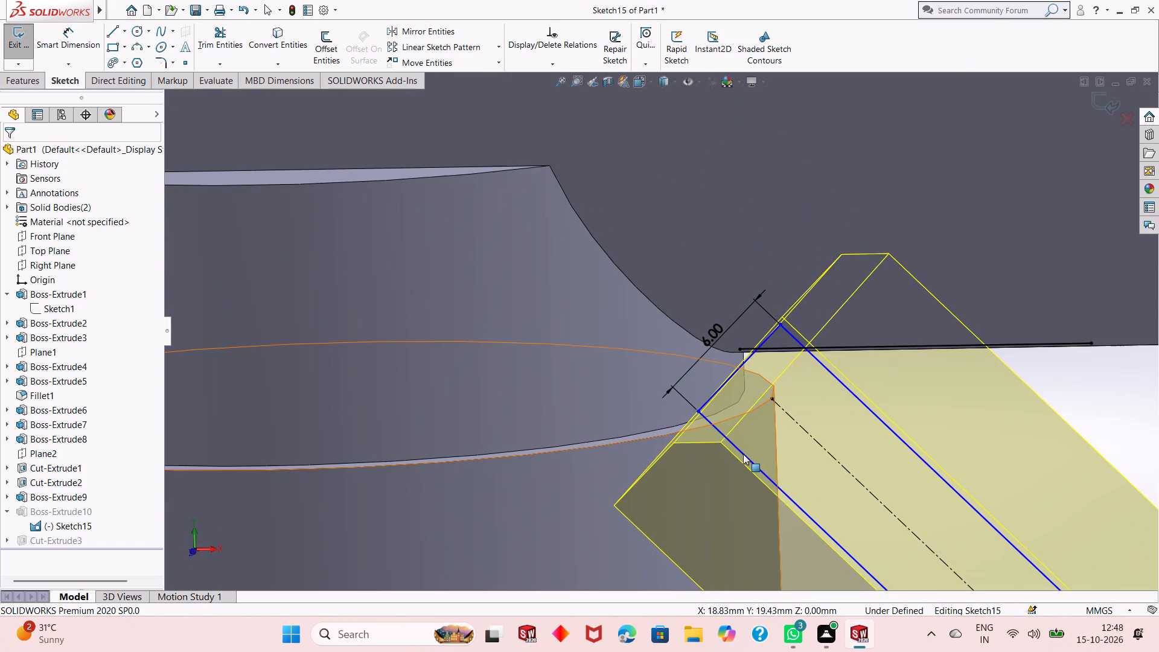
{"action": "key", "text": "ctrl+8"}
{"action": "scroll", "coordinate": [708, 337], "scroll_direction": "down", "scroll_amount": 2}
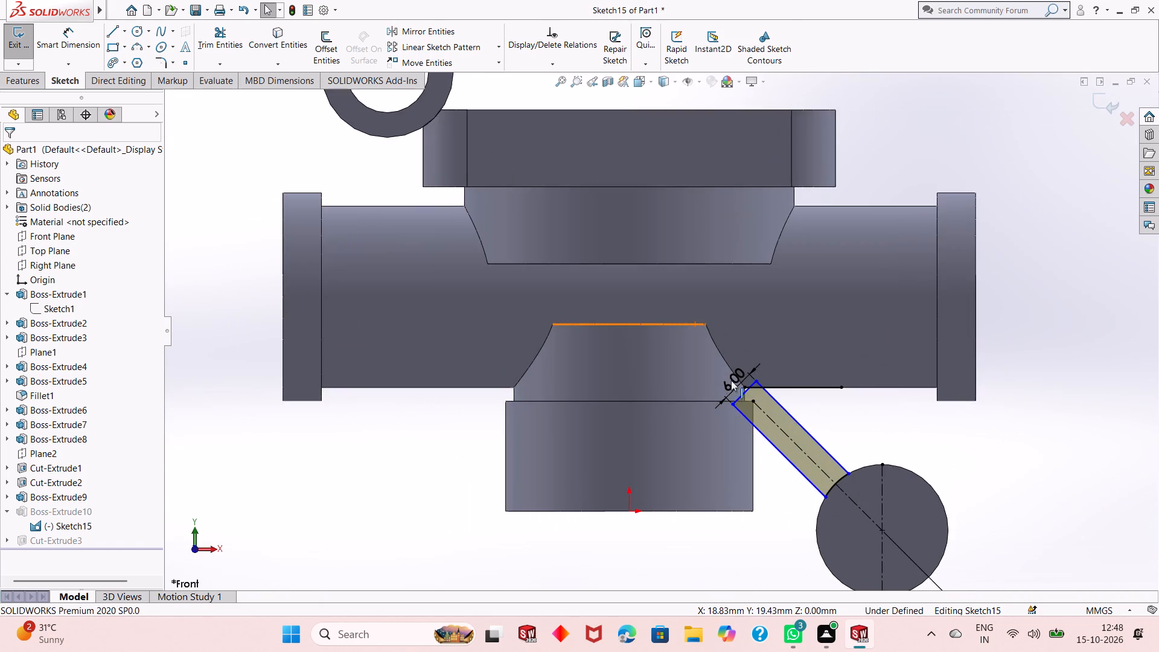
{"action": "scroll", "coordinate": [744, 389], "scroll_direction": "down", "scroll_amount": 3}
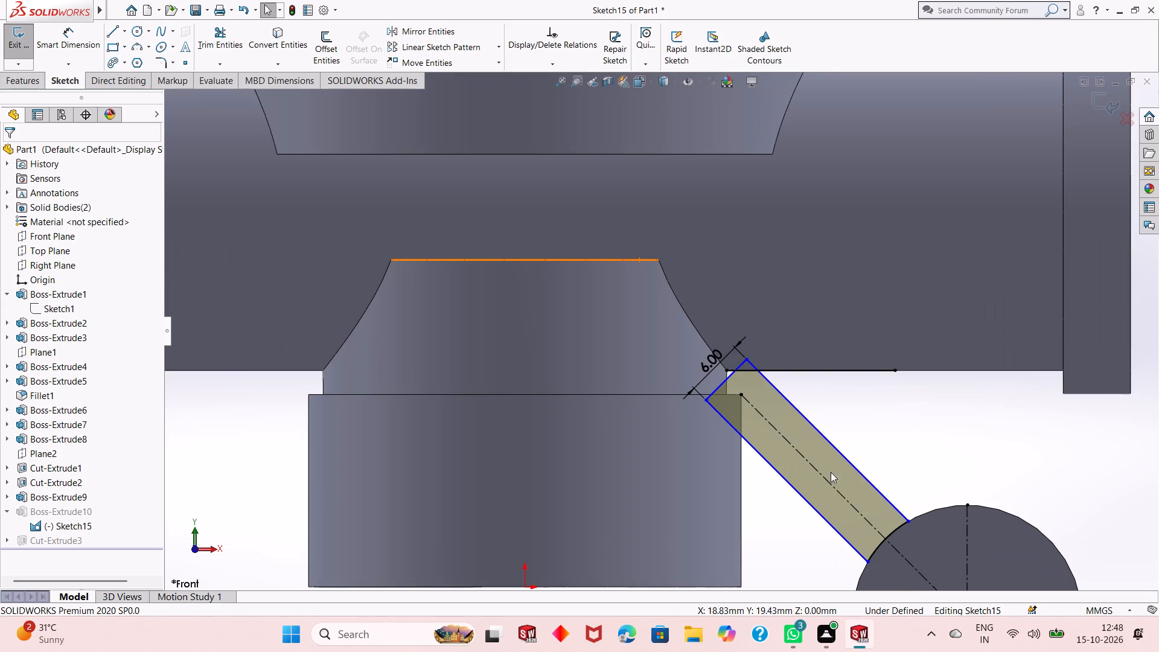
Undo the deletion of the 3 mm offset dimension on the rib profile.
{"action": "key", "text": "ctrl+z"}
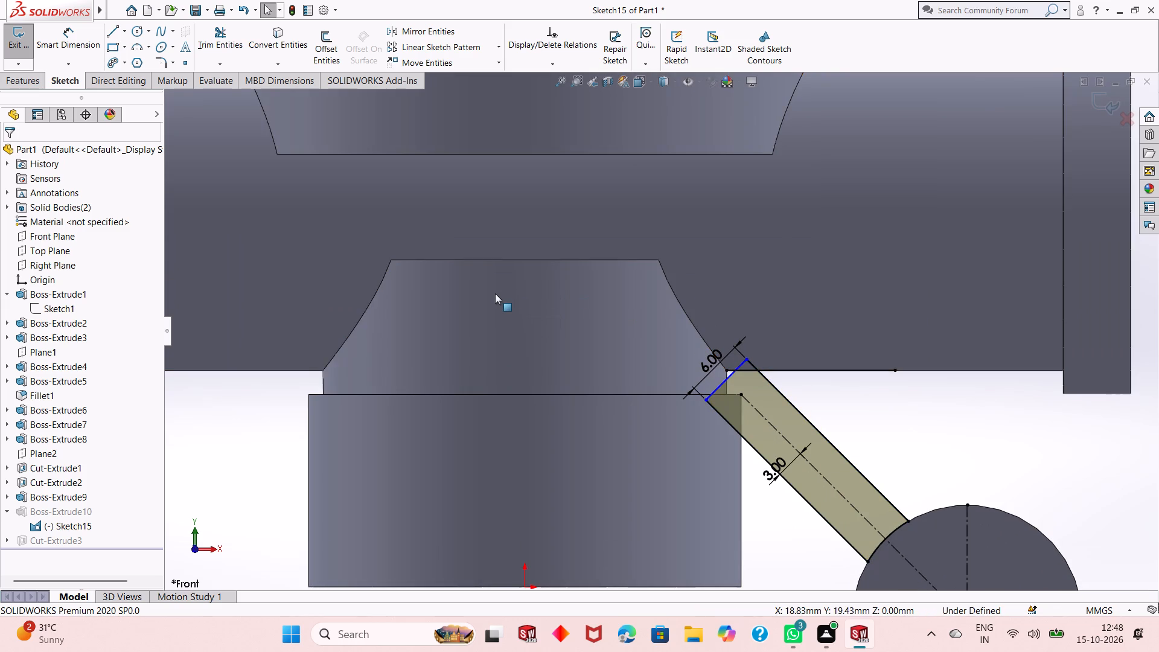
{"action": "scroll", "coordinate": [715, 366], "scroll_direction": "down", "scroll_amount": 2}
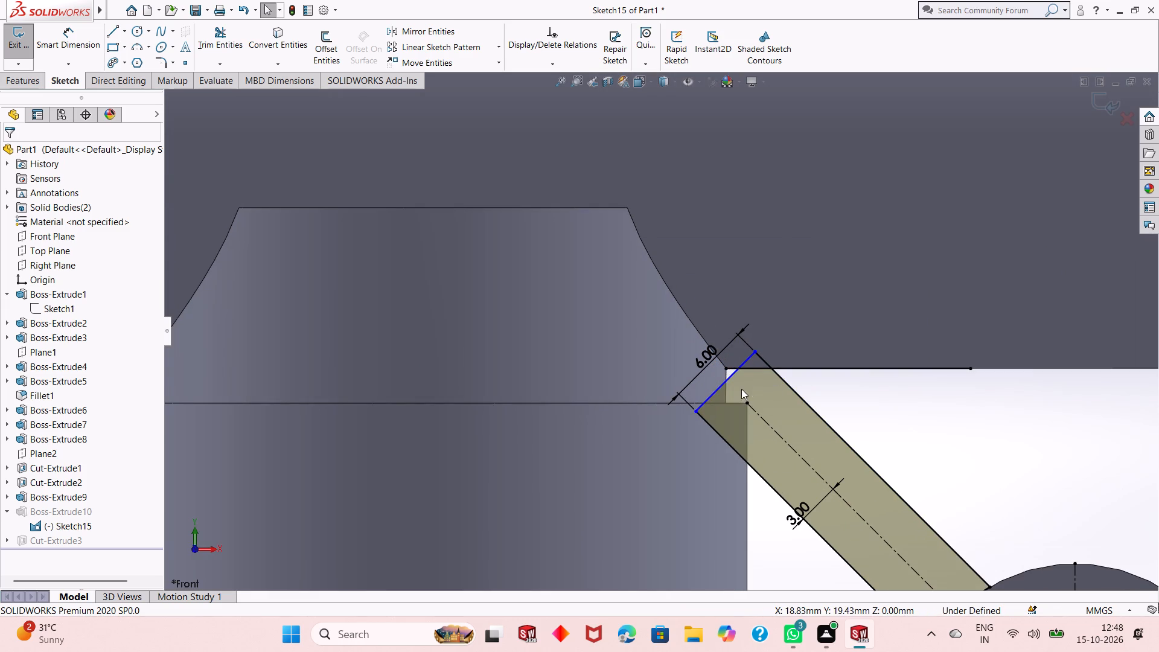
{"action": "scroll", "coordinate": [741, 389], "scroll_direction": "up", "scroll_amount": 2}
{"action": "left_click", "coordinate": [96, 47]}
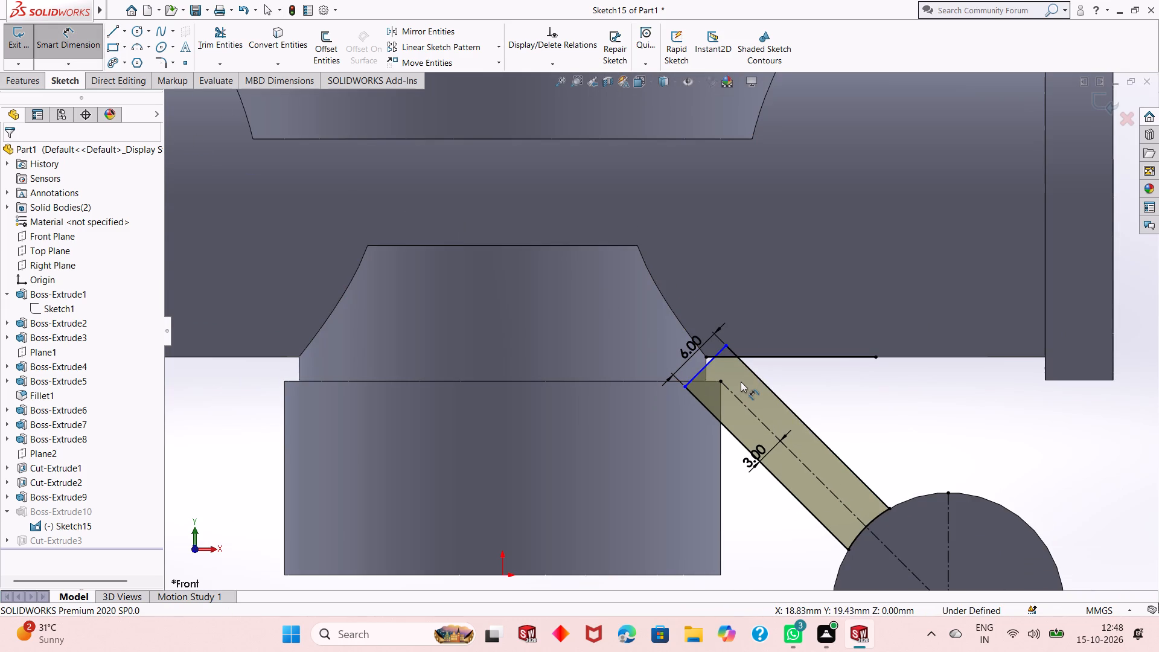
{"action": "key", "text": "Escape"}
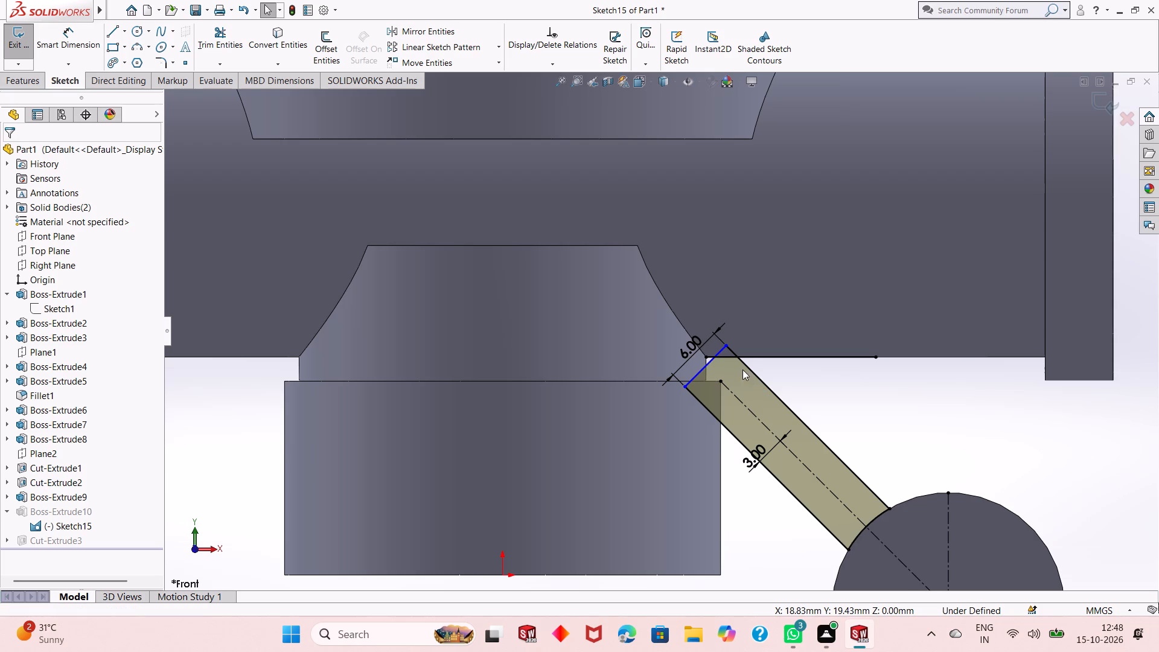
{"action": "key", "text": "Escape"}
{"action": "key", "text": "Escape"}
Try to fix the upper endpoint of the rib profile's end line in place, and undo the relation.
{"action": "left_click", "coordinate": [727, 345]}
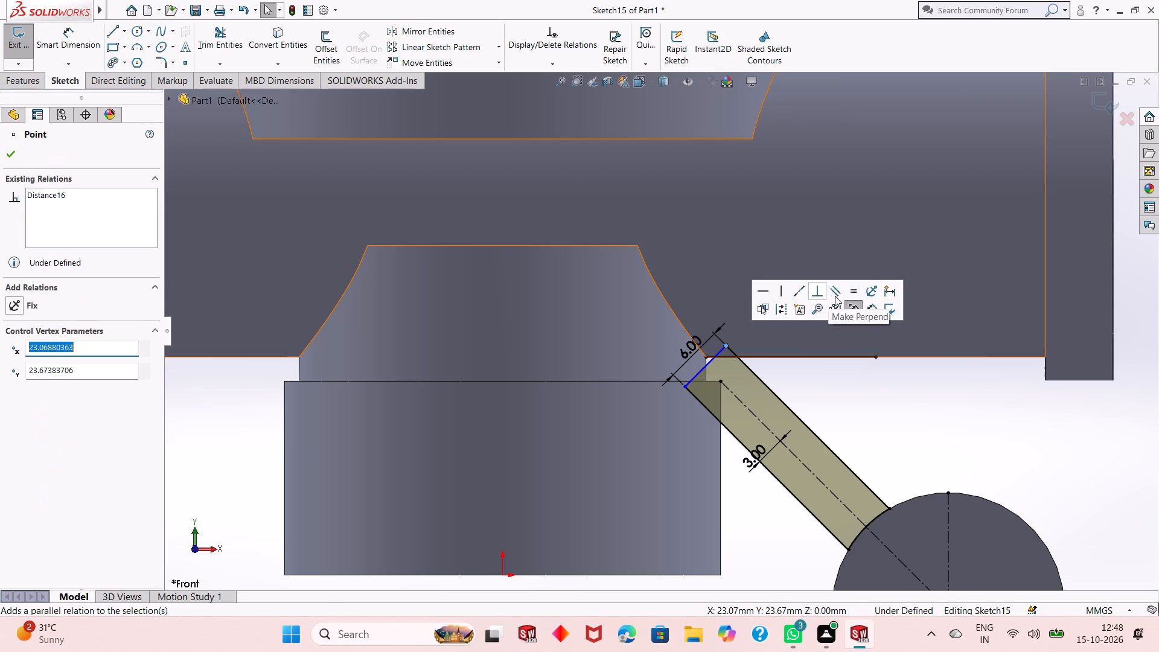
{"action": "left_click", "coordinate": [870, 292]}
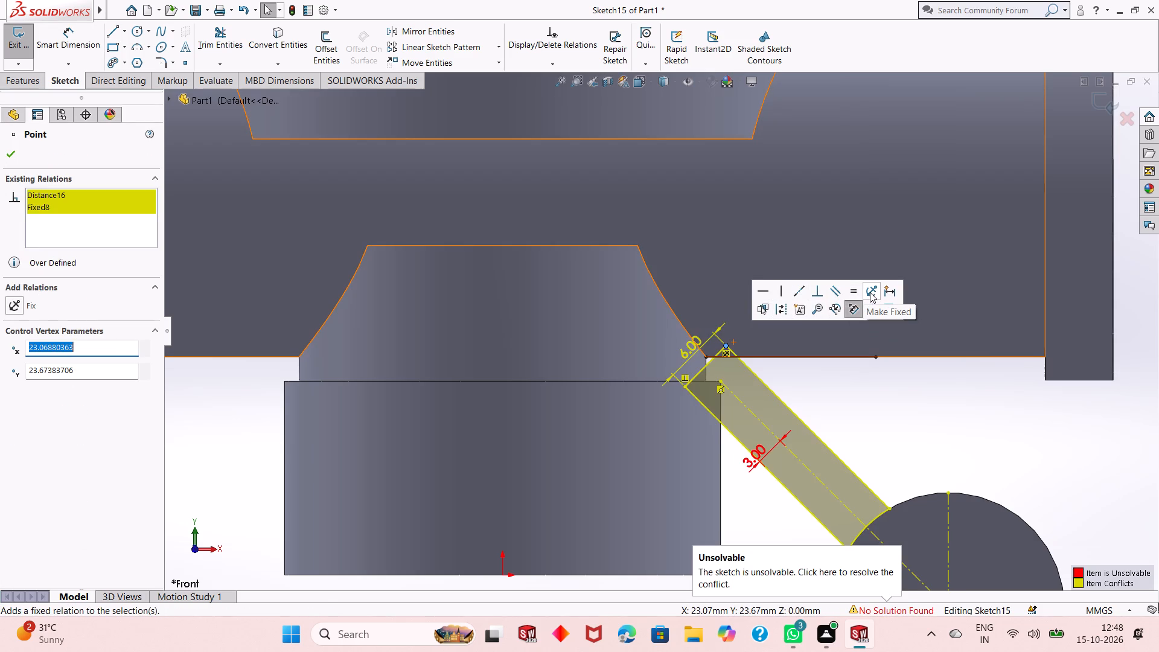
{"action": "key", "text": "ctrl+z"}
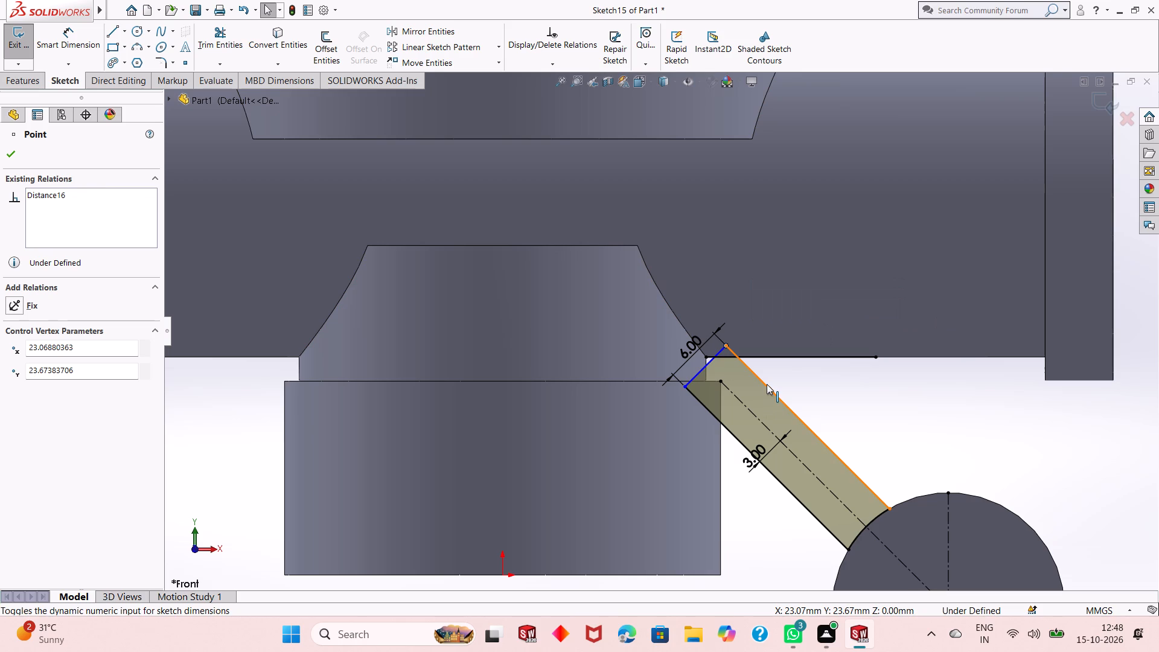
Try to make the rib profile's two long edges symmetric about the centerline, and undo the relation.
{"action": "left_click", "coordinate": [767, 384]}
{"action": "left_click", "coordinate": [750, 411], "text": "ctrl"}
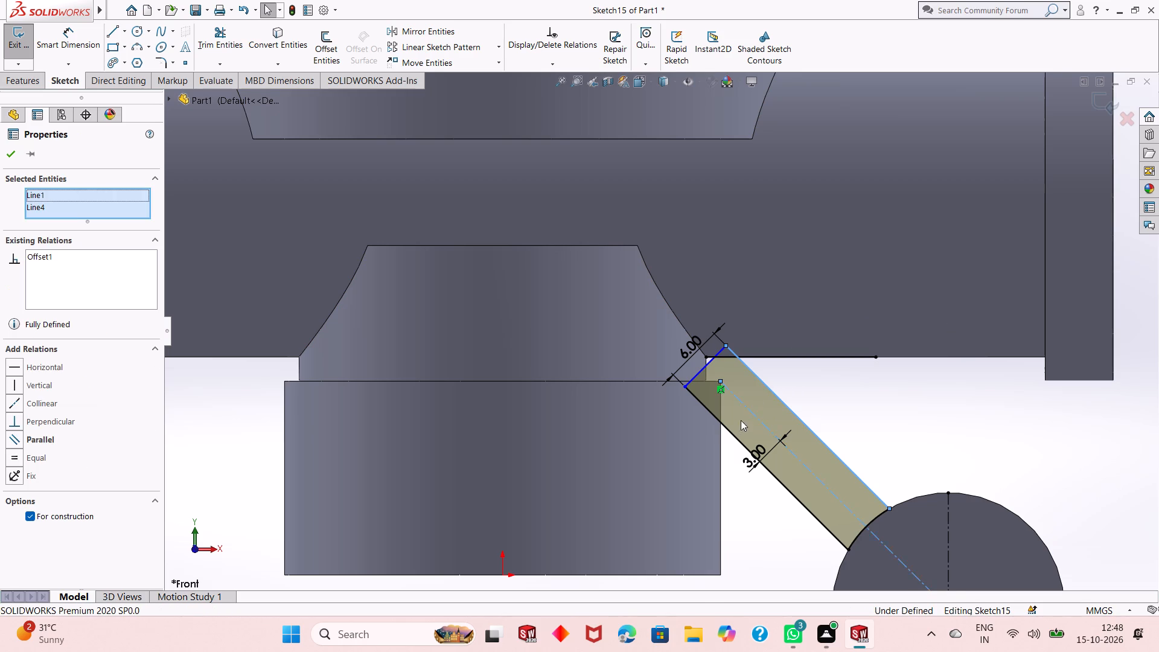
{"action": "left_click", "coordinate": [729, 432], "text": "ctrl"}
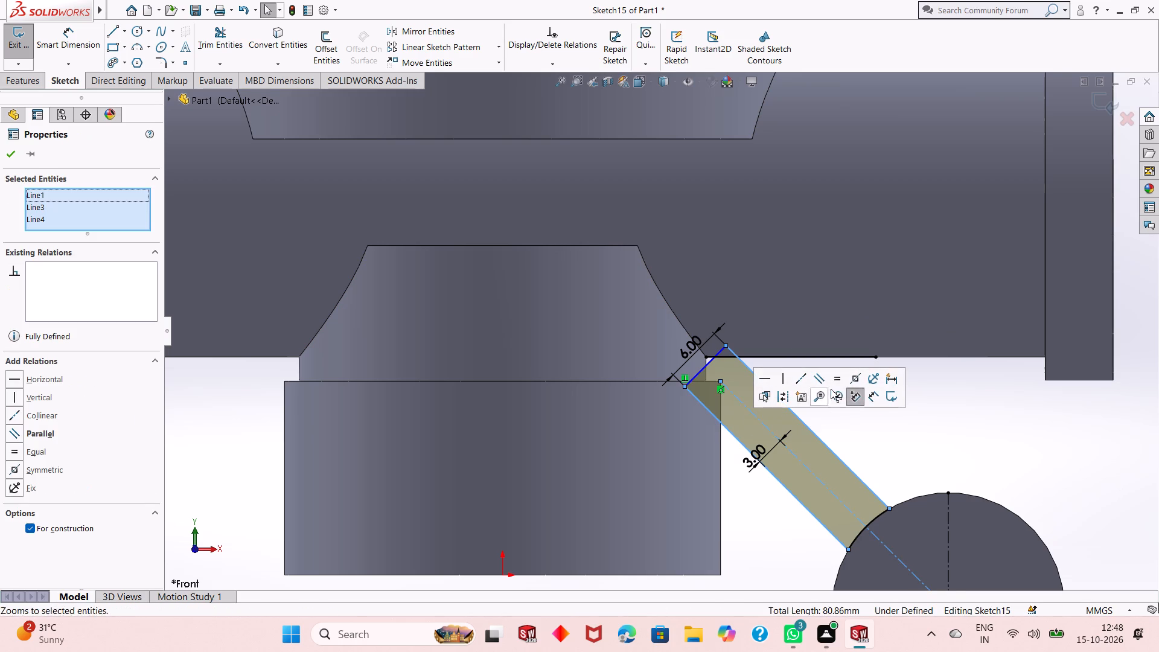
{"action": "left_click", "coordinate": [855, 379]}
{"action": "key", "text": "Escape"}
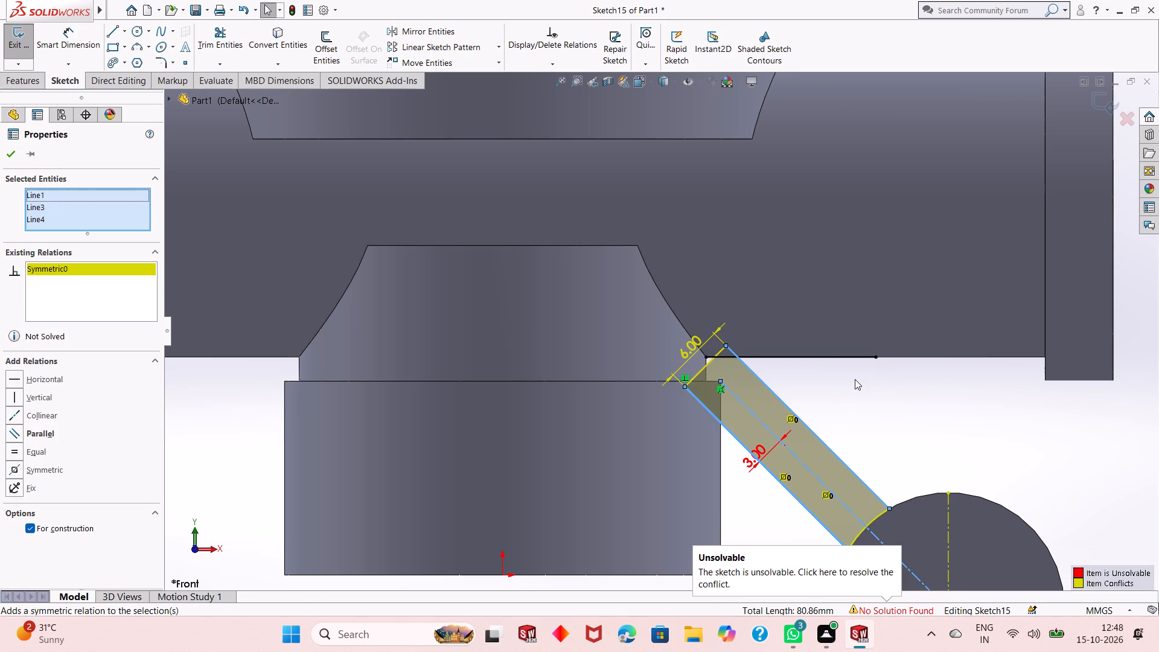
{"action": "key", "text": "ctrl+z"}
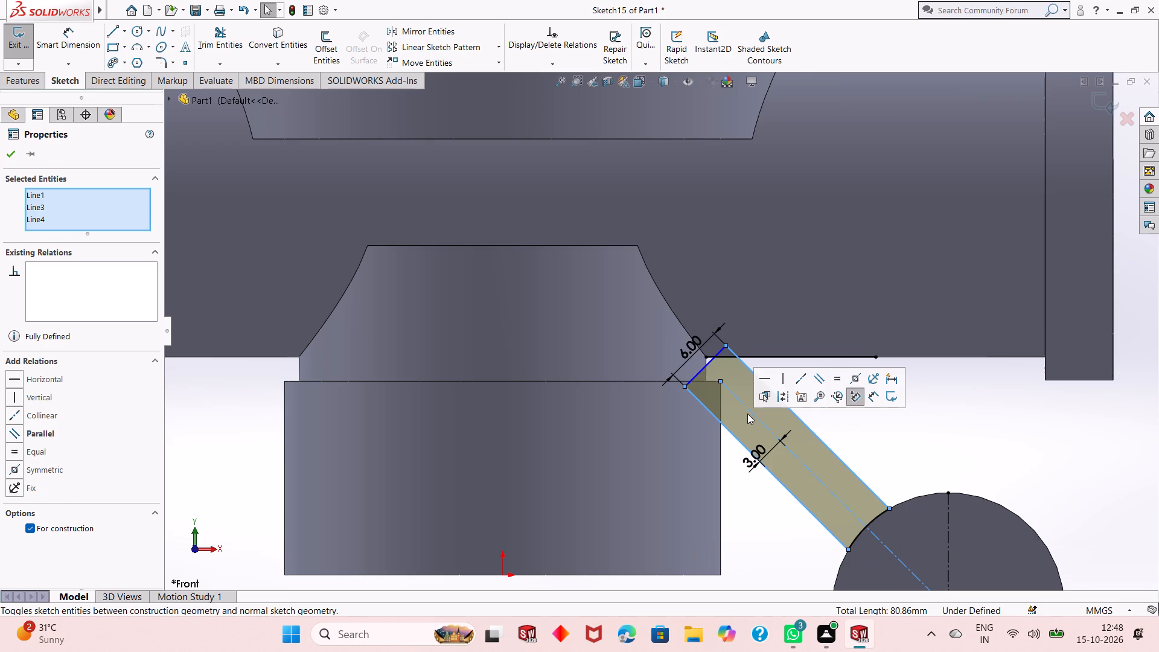
Delete the 3 mm offset dimension between the rib's centerline and its edge line.
{"action": "right_click", "coordinate": [756, 464]}
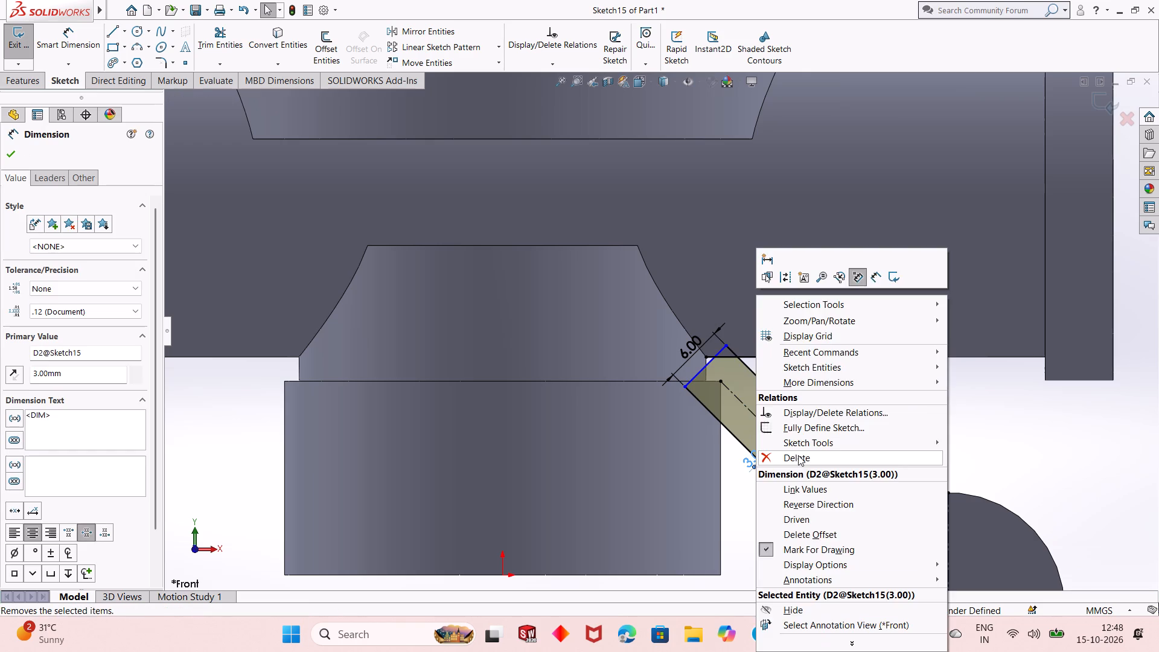
{"action": "left_click", "coordinate": [798, 455]}
Make the rib profile's two long edge lines symmetric about the 45° centerline.
{"action": "left_click", "coordinate": [803, 426]}
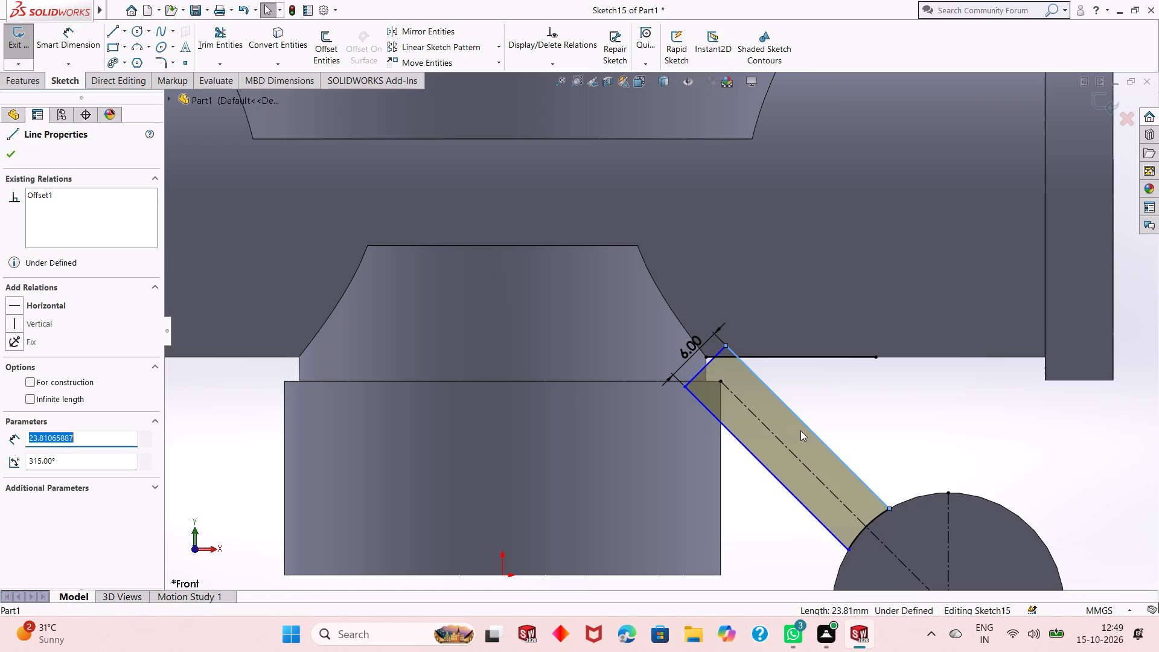
{"action": "left_click", "coordinate": [781, 442], "text": "ctrl"}
{"action": "left_click", "coordinate": [762, 463], "text": "ctrl"}
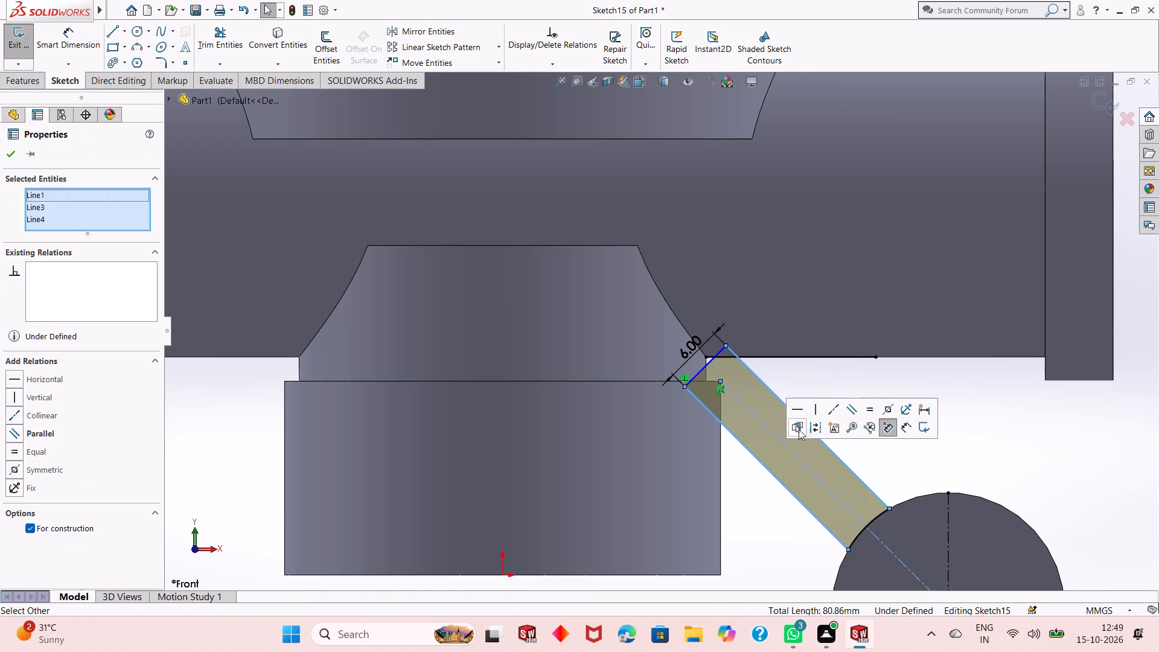
{"action": "left_click", "coordinate": [885, 411]}
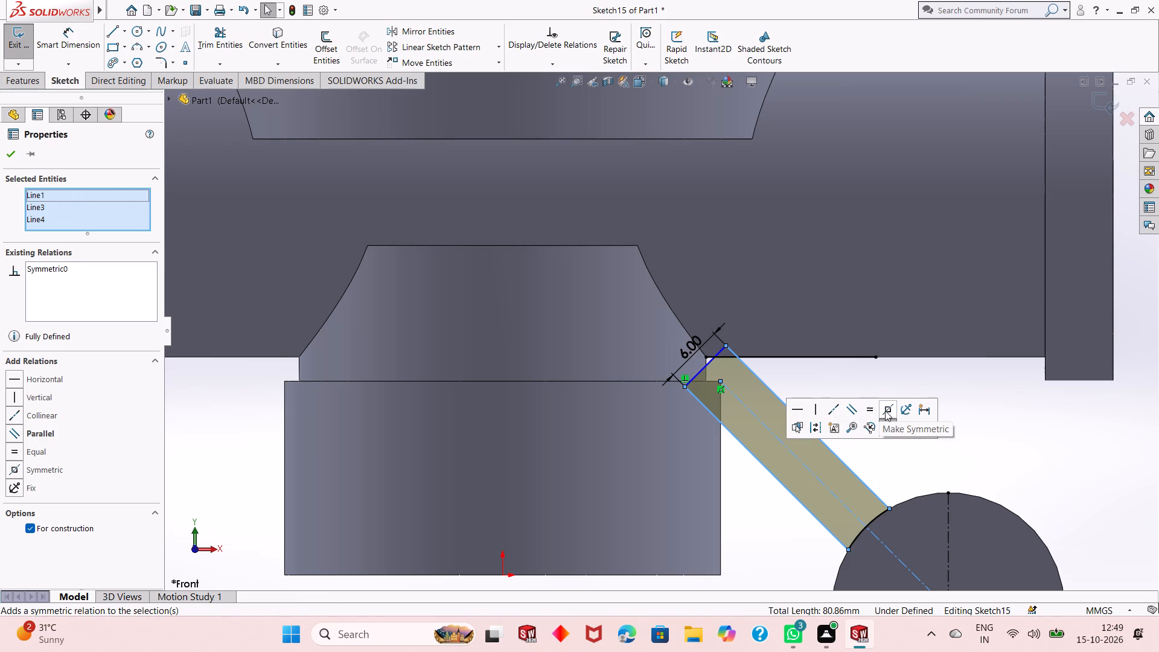
{"action": "key", "text": "Escape"}
{"action": "key", "text": "Escape"}
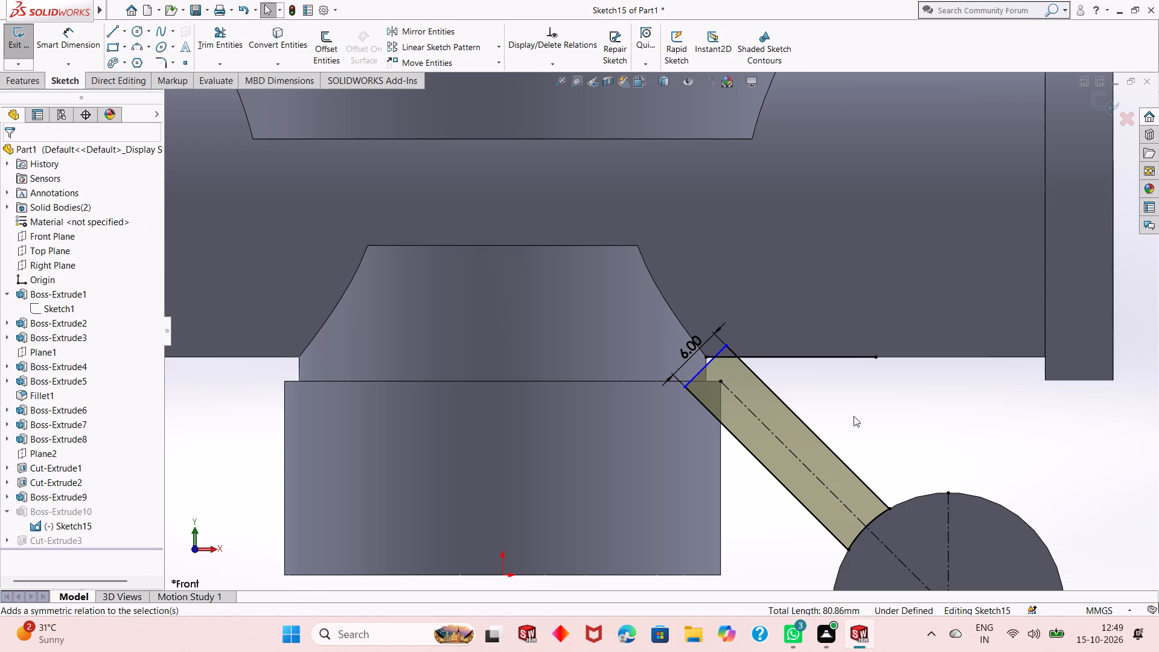
Trim the short piece of the horizontal line that extends past the rib profile's end line toward the vertical cylinder.
{"action": "scroll", "coordinate": [712, 353], "scroll_direction": "down", "scroll_amount": 4}
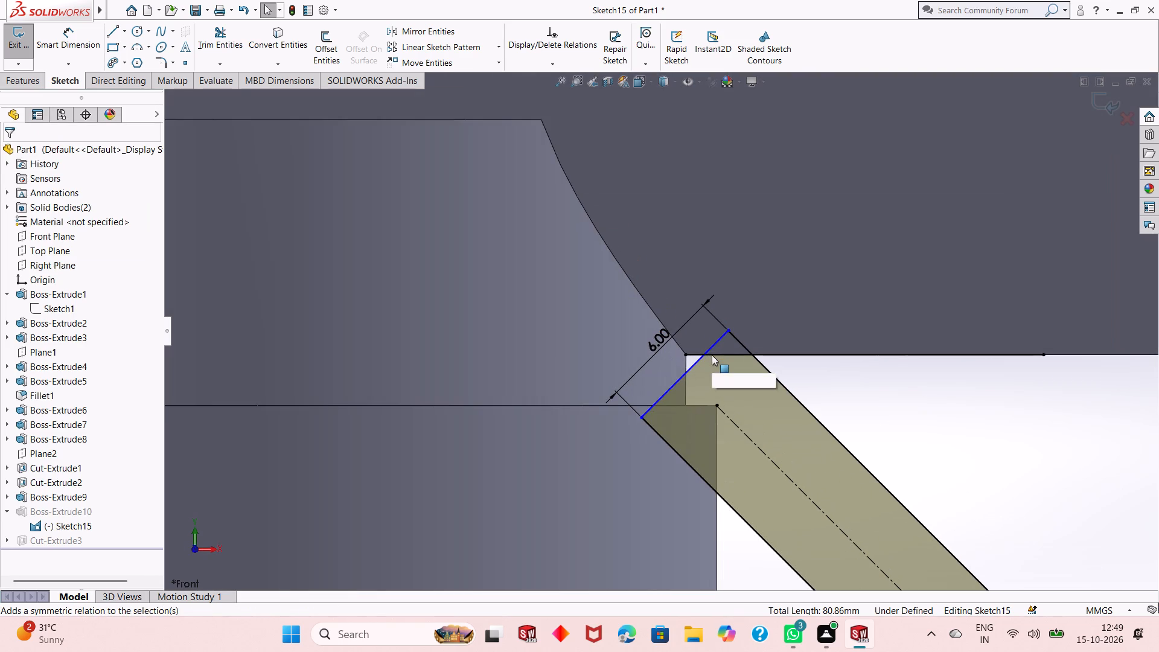
{"action": "left_click", "coordinate": [225, 48]}
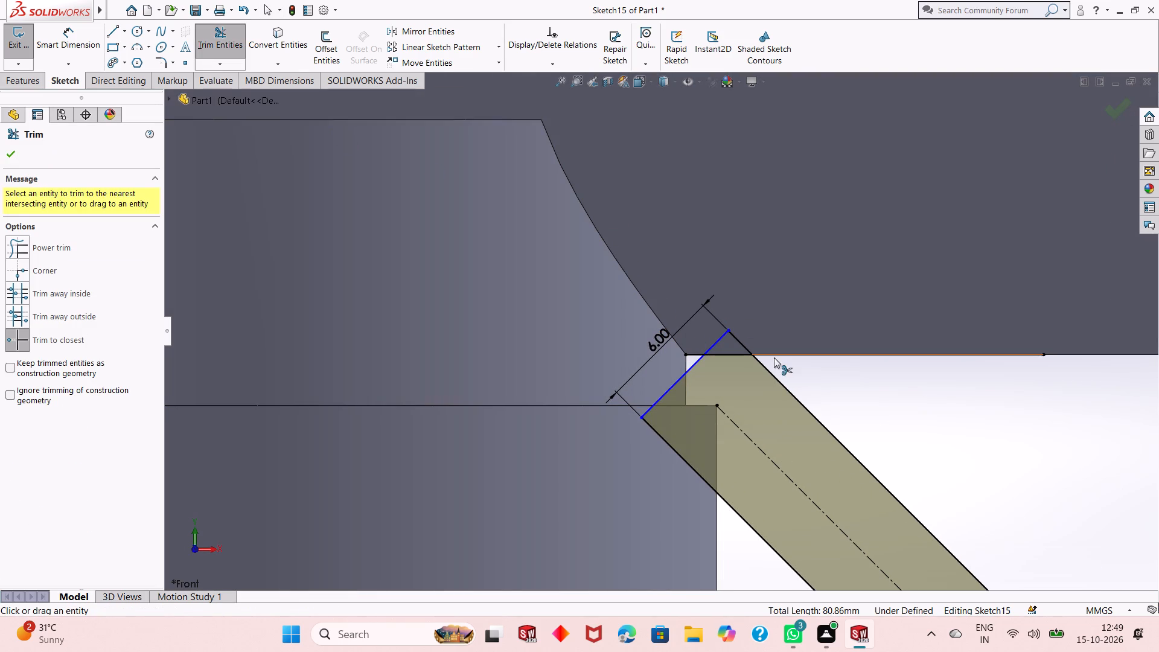
{"action": "left_click", "coordinate": [693, 355]}
Examine from several angles how the rib's squared end meets the vertical and horizontal cylinders, ending normal to the sketch.
{"action": "scroll", "coordinate": [856, 386], "scroll_direction": "up", "scroll_amount": 2}
{"action": "middle_click_drag", "start_coordinate": [858, 386], "coordinate": [779, 352]}
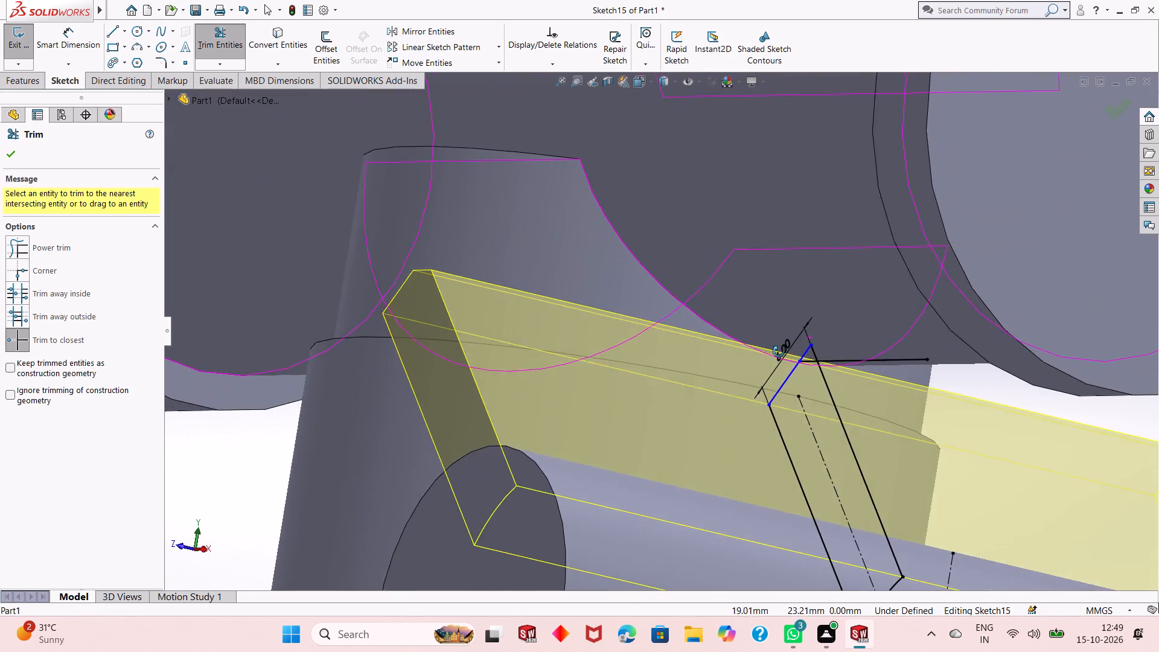
{"action": "middle_click_drag", "start_coordinate": [779, 352], "coordinate": [788, 347]}
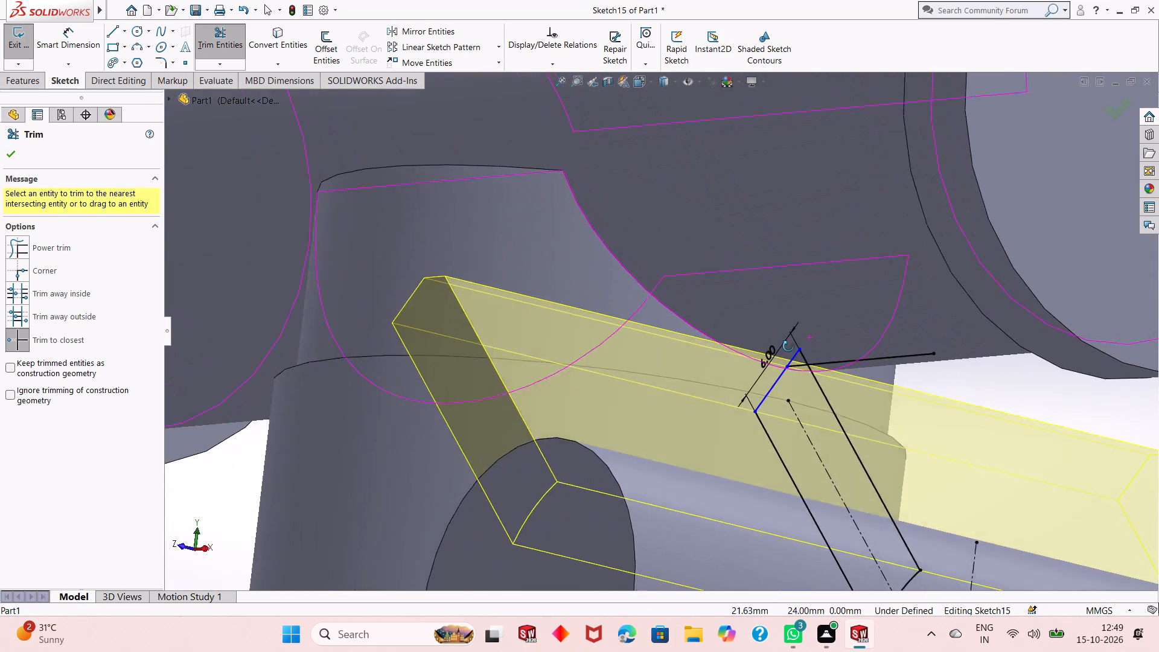
{"action": "middle_click_drag", "start_coordinate": [788, 347], "coordinate": [846, 356]}
{"action": "scroll", "coordinate": [848, 375], "scroll_direction": "up", "scroll_amount": 5}
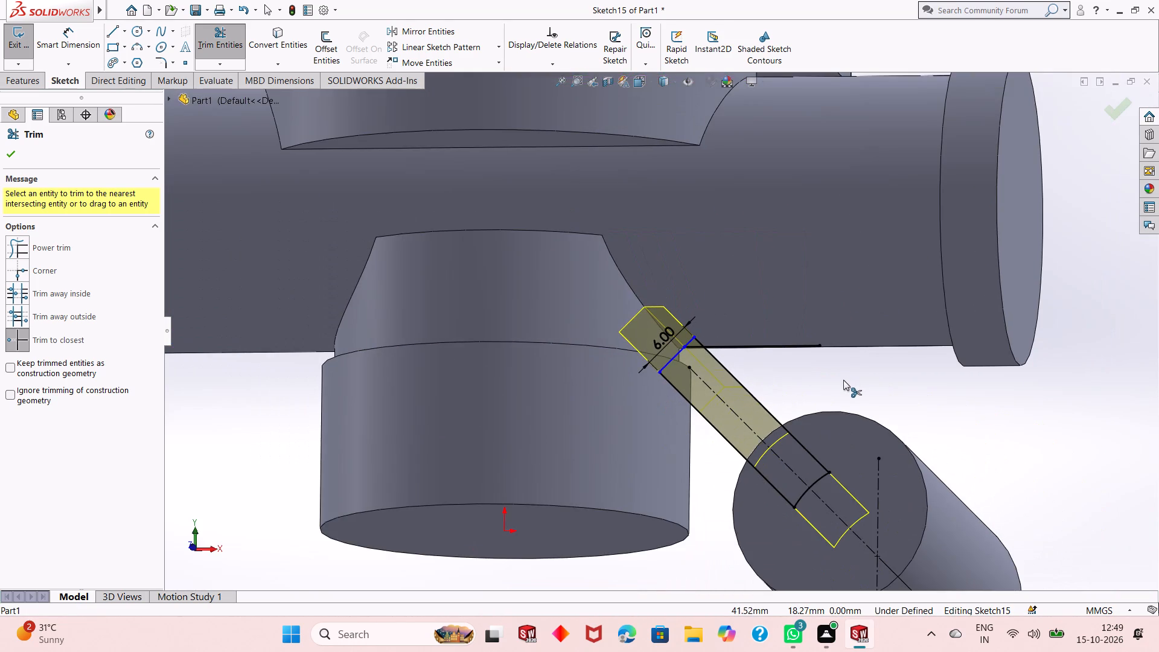
{"action": "scroll", "coordinate": [843, 380], "scroll_direction": "up", "scroll_amount": 2}
{"action": "scroll", "coordinate": [659, 333], "scroll_direction": "down", "scroll_amount": 3}
{"action": "middle_click_drag", "start_coordinate": [747, 378], "coordinate": [748, 377]}
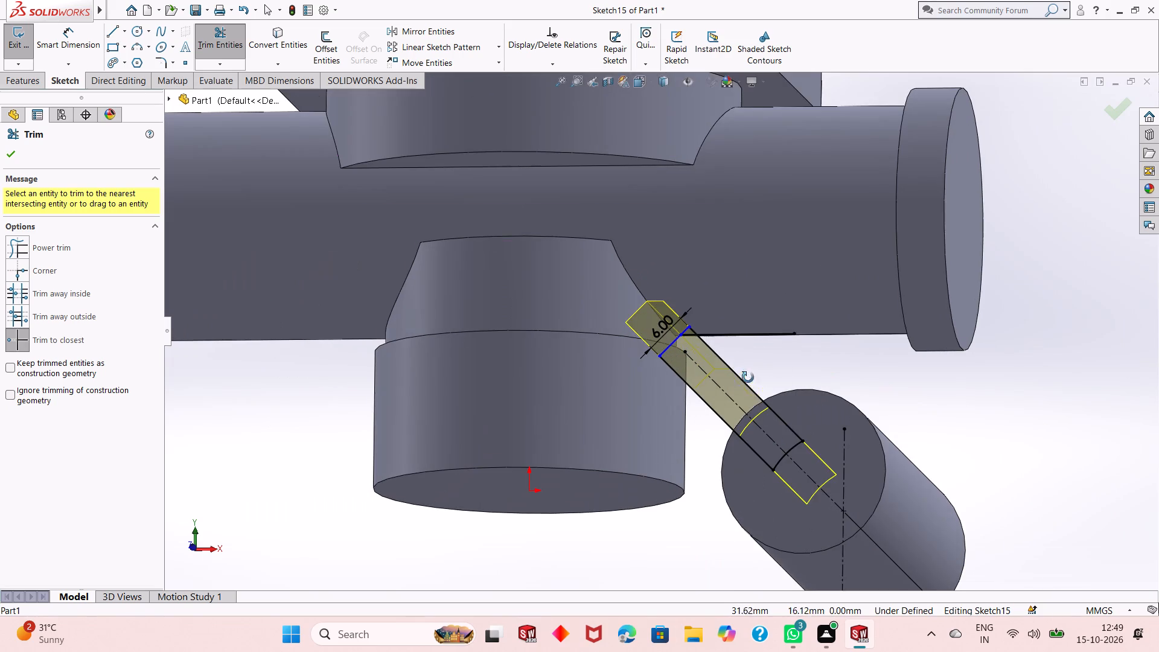
{"action": "middle_click_drag", "start_coordinate": [748, 377], "coordinate": [758, 400]}
{"action": "middle_click_drag", "start_coordinate": [732, 369], "coordinate": [722, 377]}
{"action": "scroll", "coordinate": [715, 279], "scroll_direction": "down", "scroll_amount": 3}
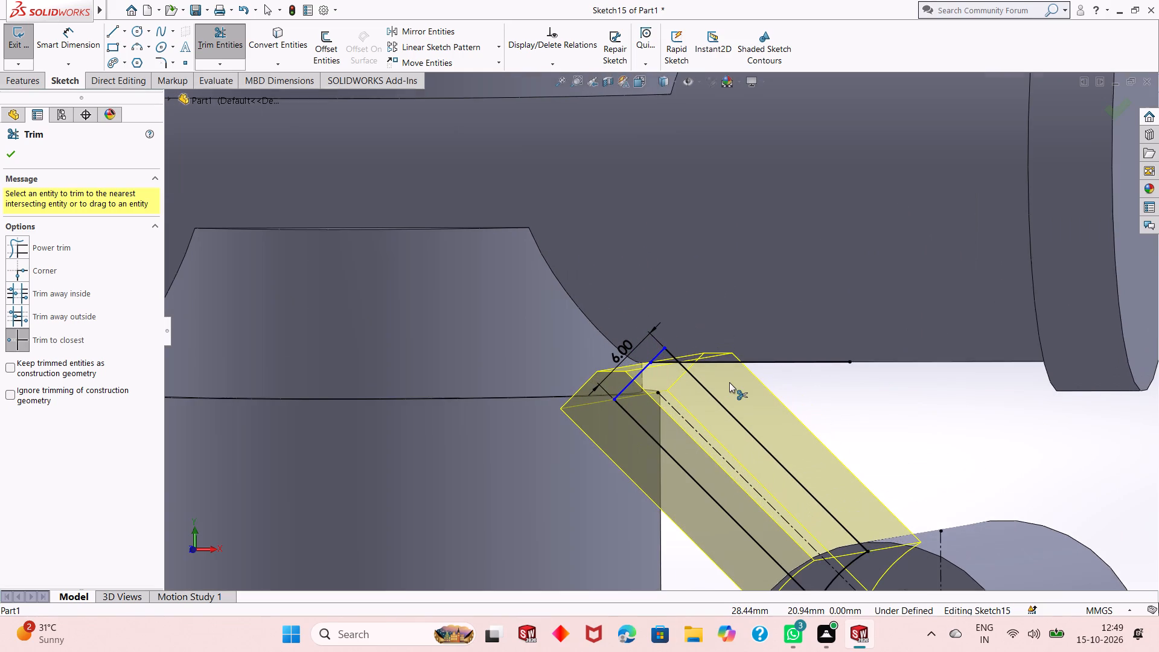
{"action": "middle_click_drag", "start_coordinate": [750, 401], "coordinate": [771, 391]}
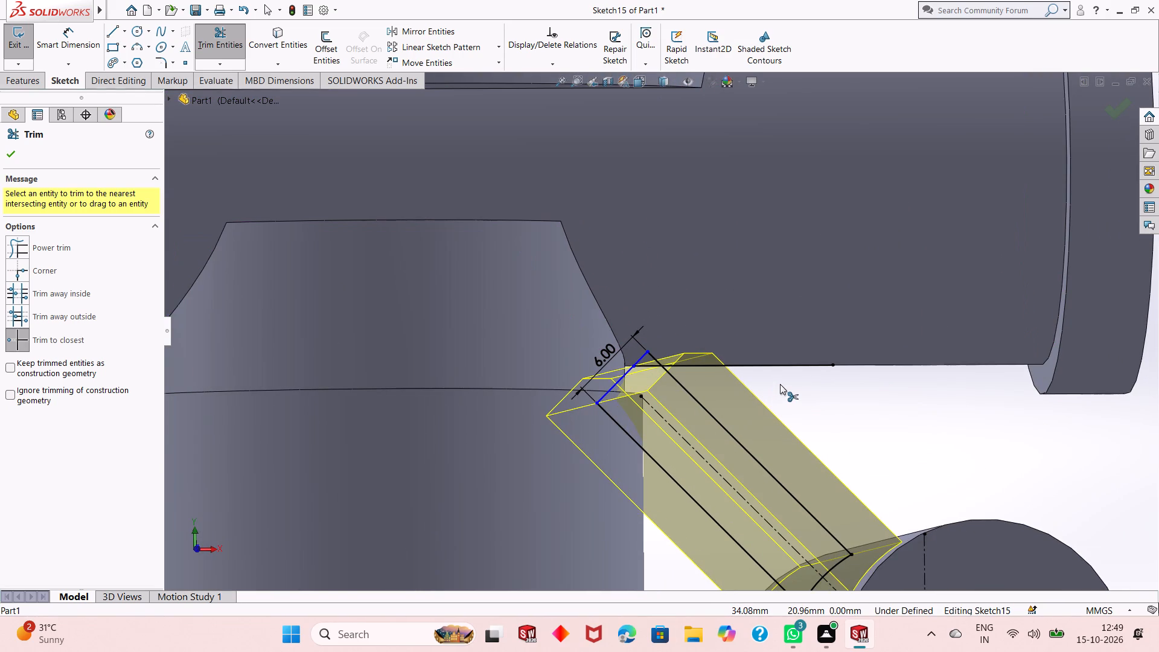
{"action": "key", "text": "ctrl+9"}
{"action": "key", "text": "ctrl+8"}
Trim away the rest of the horizontal line, both outside the rib profile and across its interior.
{"action": "scroll", "coordinate": [771, 369], "scroll_direction": "down", "scroll_amount": 9}
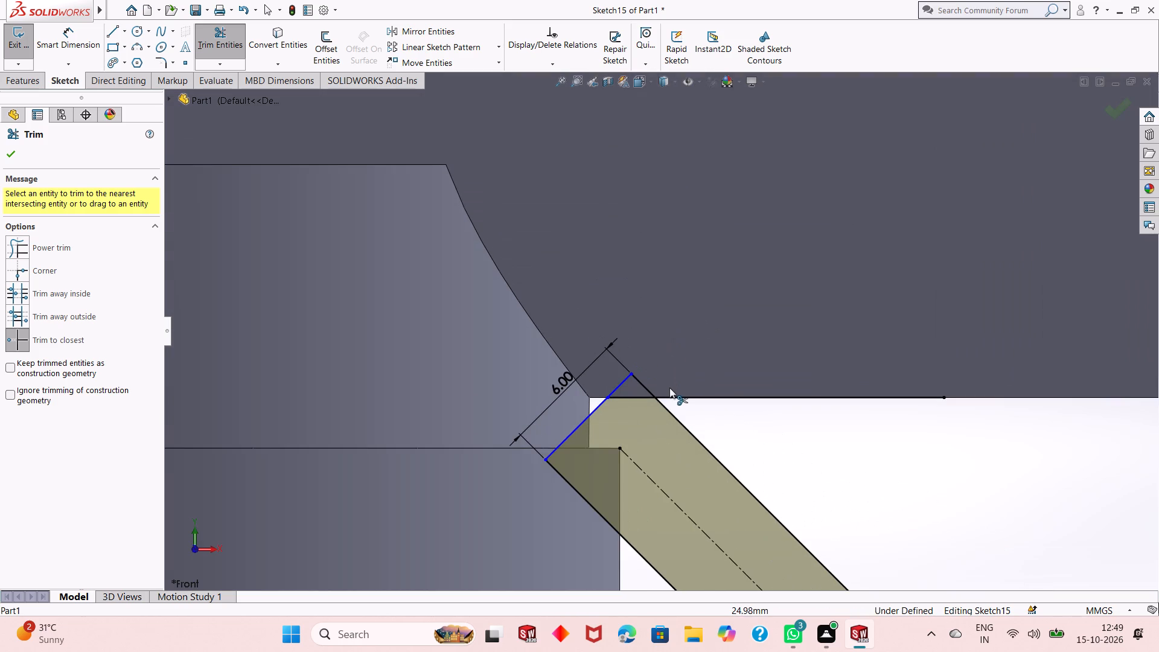
{"action": "scroll", "coordinate": [669, 388], "scroll_direction": "down", "scroll_amount": 1}
{"action": "left_click", "coordinate": [677, 397]}
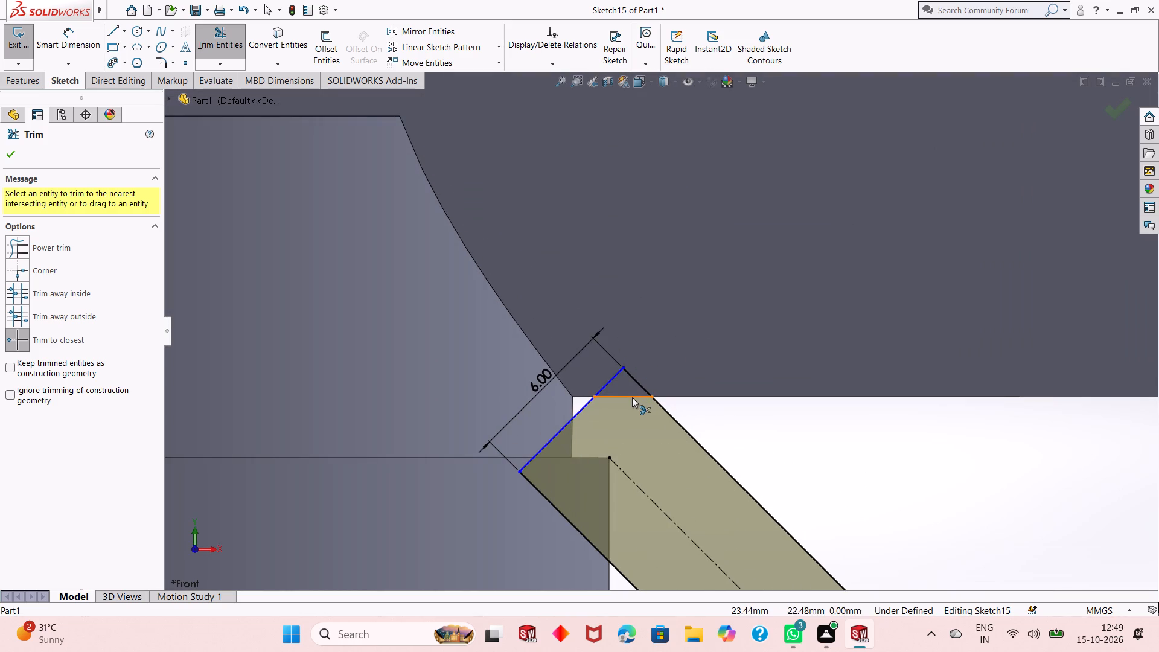
{"action": "left_click", "coordinate": [632, 397]}
{"action": "middle_click", "coordinate": [744, 427]}
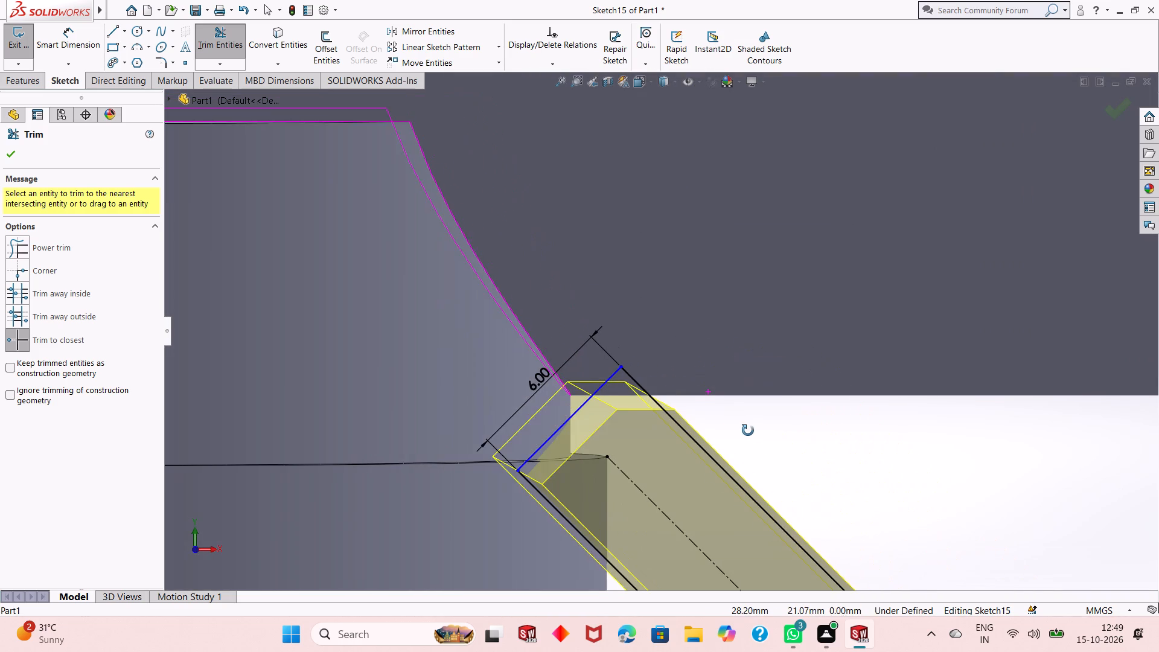
{"action": "key", "text": "ctrl+8"}
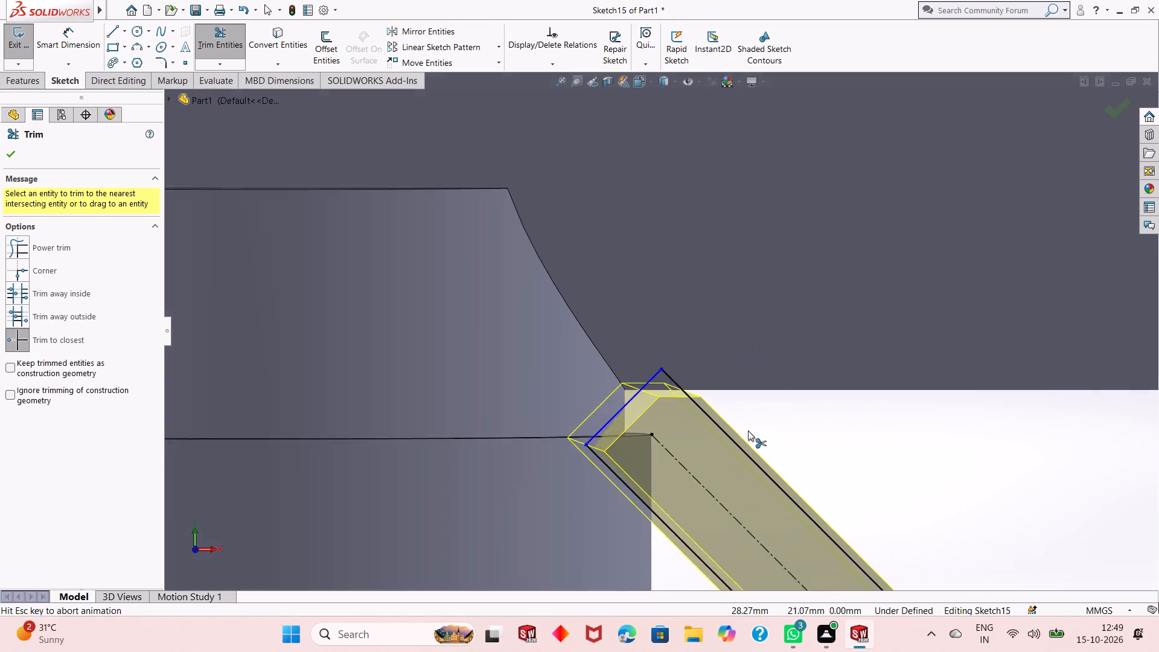
{"action": "scroll", "coordinate": [759, 379], "scroll_direction": "down", "scroll_amount": 7}
{"action": "right_click", "coordinate": [771, 396]}
{"action": "left_click", "coordinate": [793, 438]}
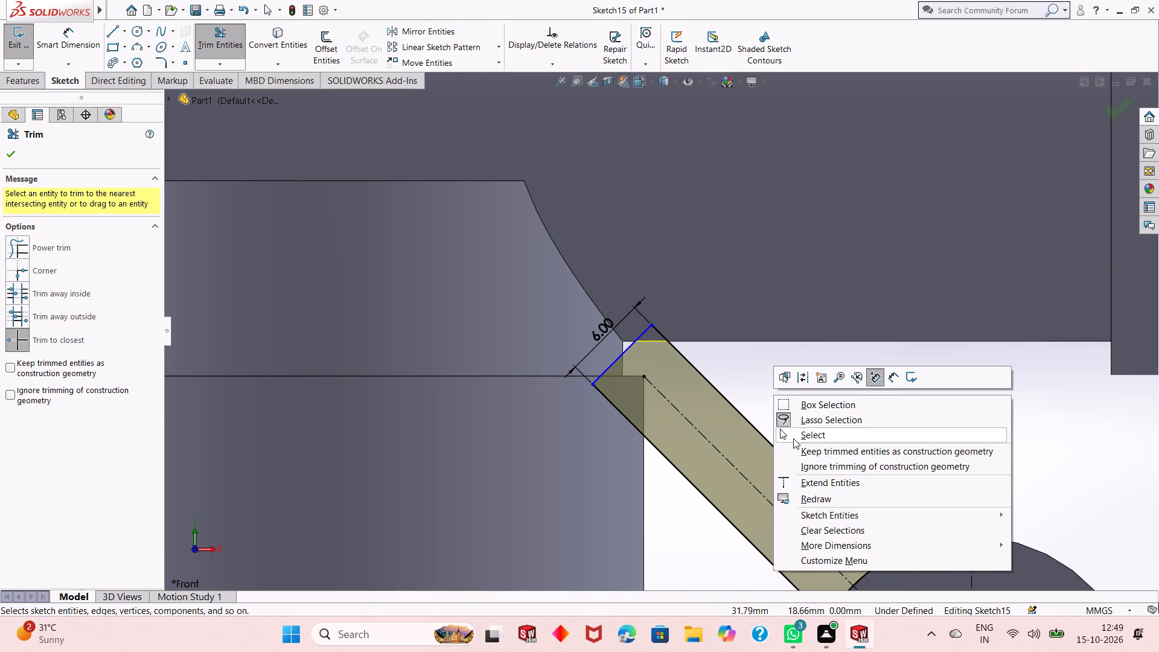
Dimension the rib profile's upper long edge at its drawn length of 23.81 mm.
{"action": "left_click", "coordinate": [77, 52]}
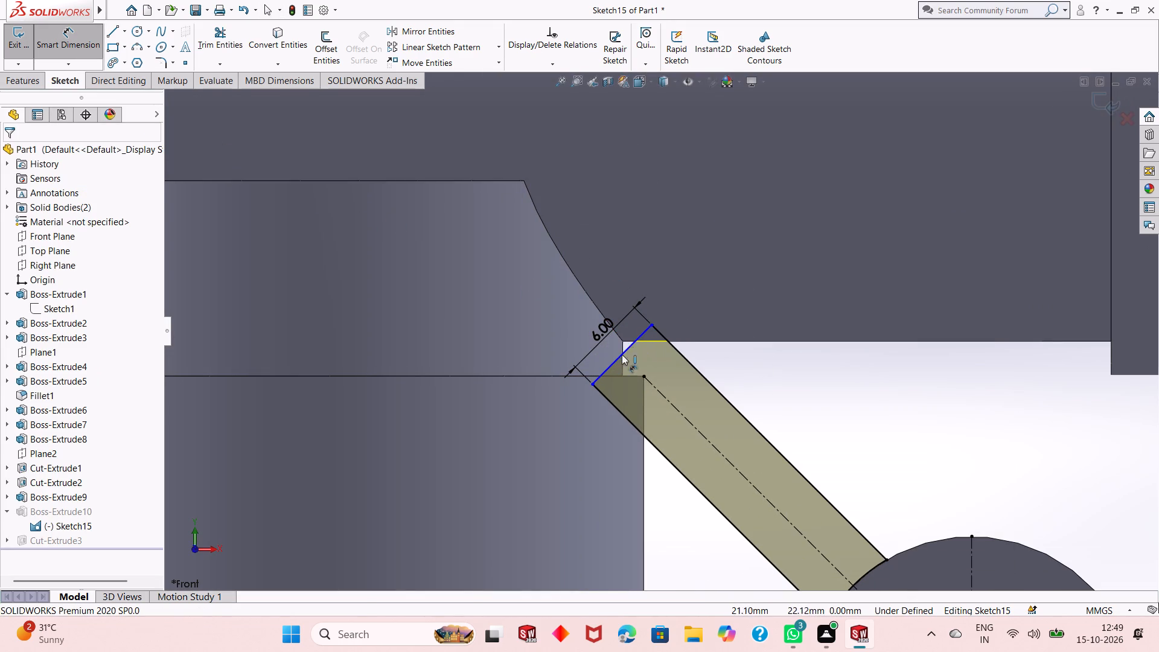
{"action": "left_click", "coordinate": [753, 426]}
{"action": "left_click", "coordinate": [774, 415]}
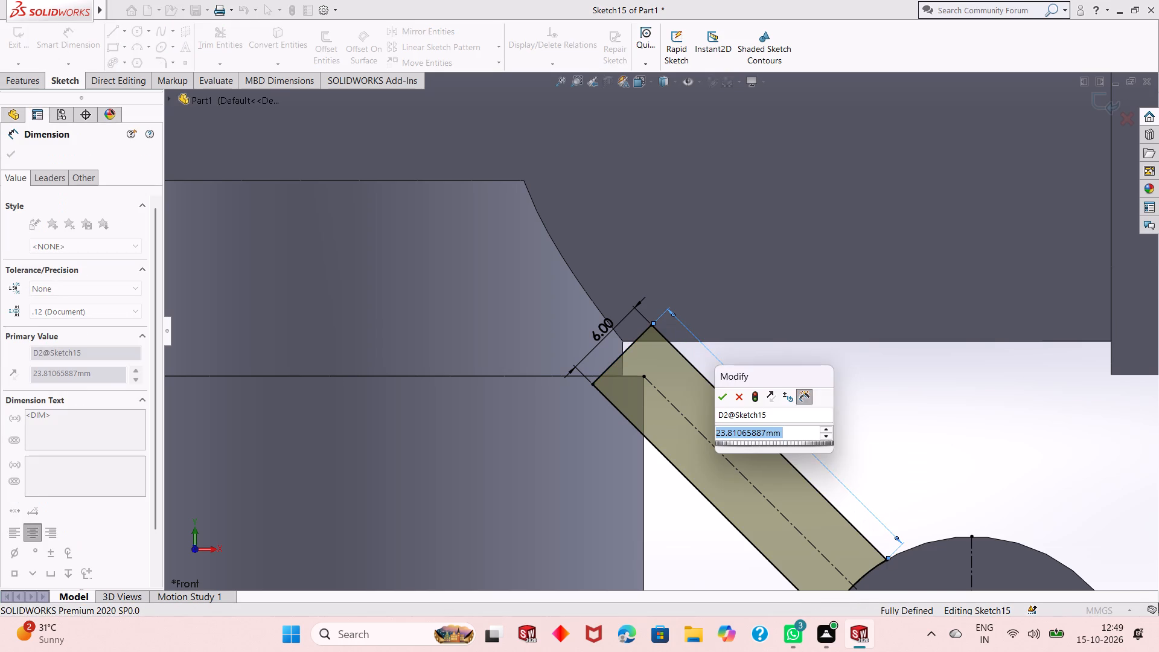
{"action": "key", "text": "Return"}
{"action": "right_click", "coordinate": [809, 382]}
{"action": "left_click", "coordinate": [827, 419]}
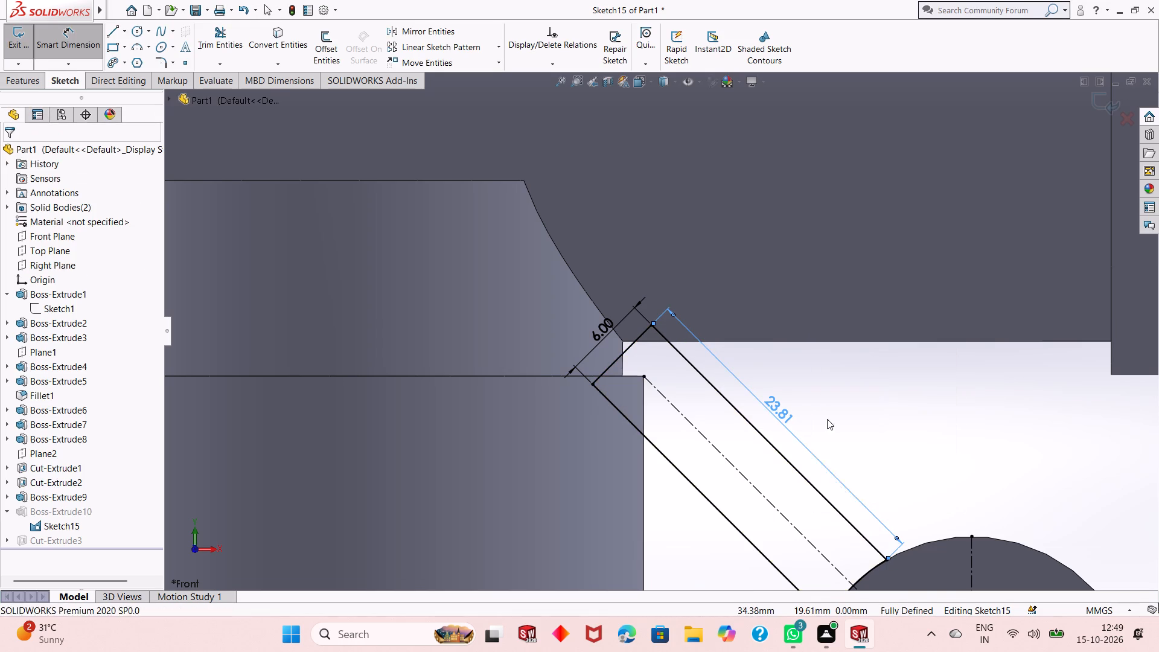
Exit the rib sketch to rebuild the extruded rib from the edited profile.
{"action": "scroll", "coordinate": [707, 365], "scroll_direction": "up", "scroll_amount": 1}
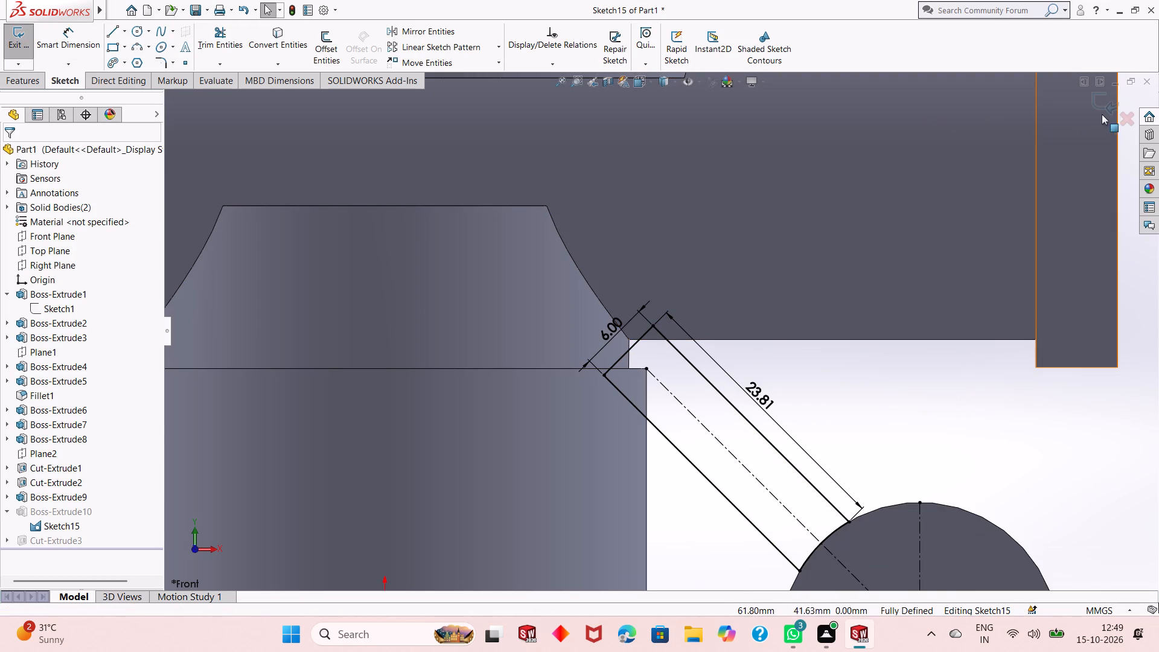
{"action": "left_click", "coordinate": [1093, 101]}
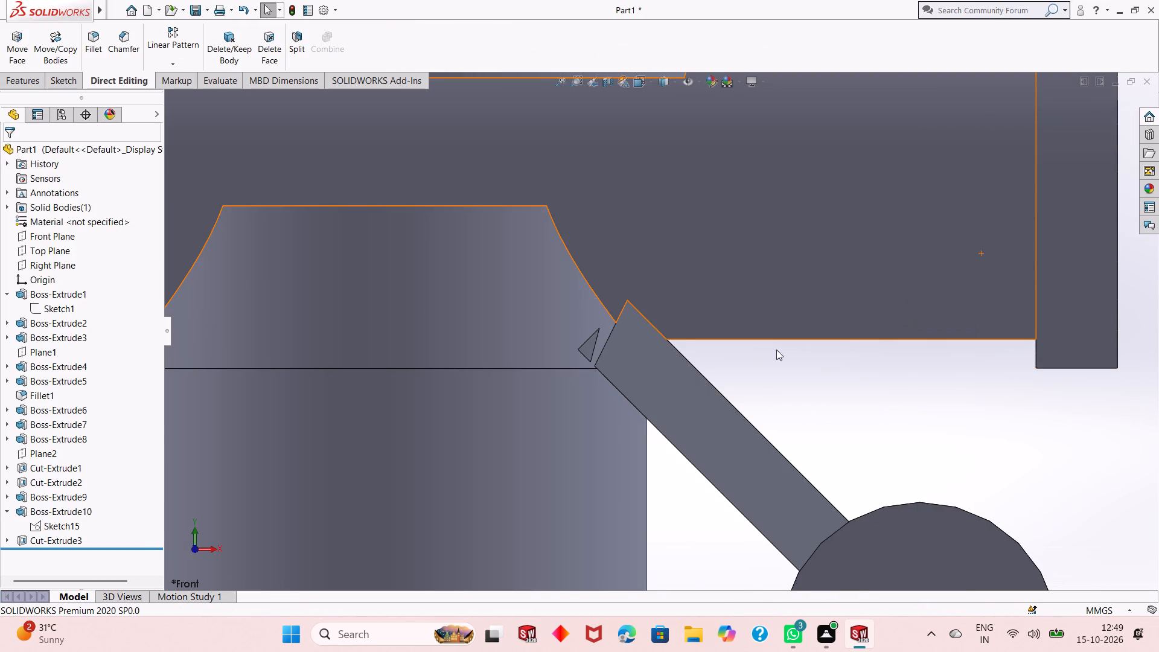
Delete the extruded cut Cut-Extrude3 that tapers the sides of the angled rib.
{"action": "middle_click_drag", "start_coordinate": [665, 339], "coordinate": [677, 366]}
{"action": "scroll", "coordinate": [653, 370], "scroll_direction": "up", "scroll_amount": 1}
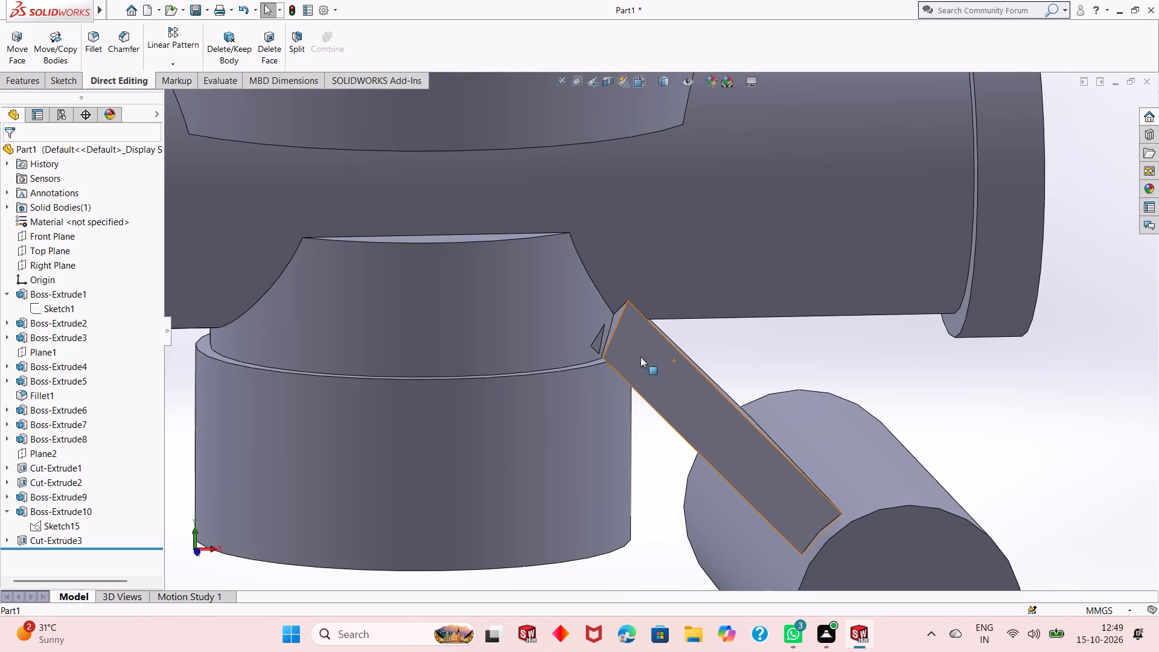
{"action": "middle_click_drag", "start_coordinate": [640, 357], "coordinate": [616, 376]}
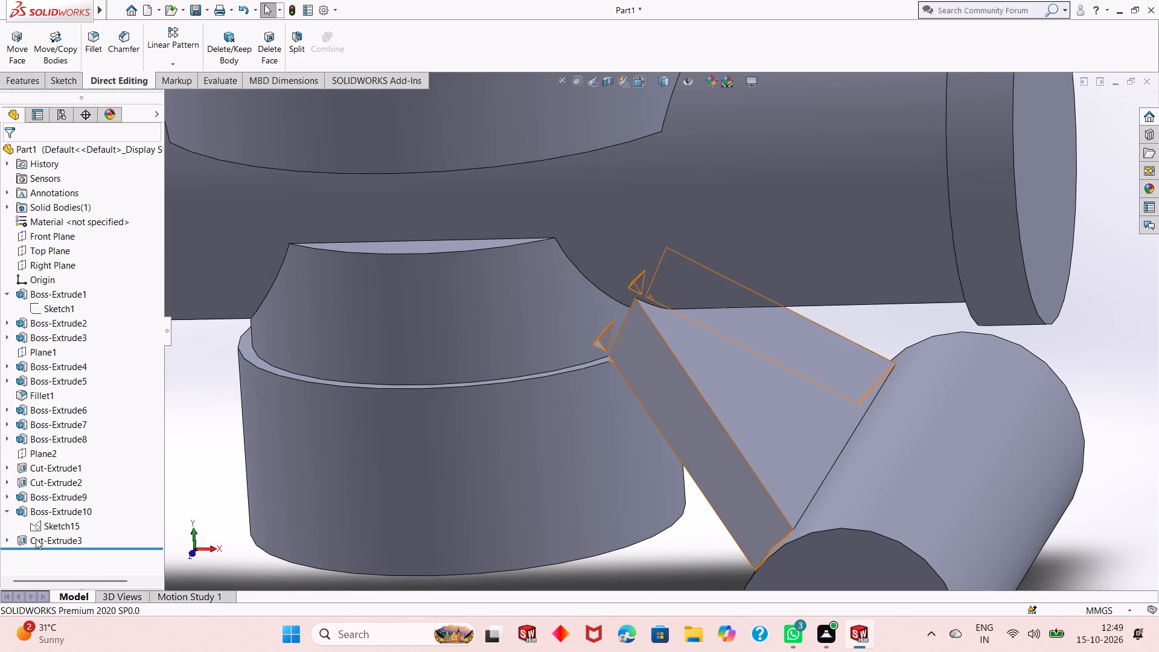
{"action": "right_click", "coordinate": [36, 539]}
{"action": "left_click", "coordinate": [53, 456]}
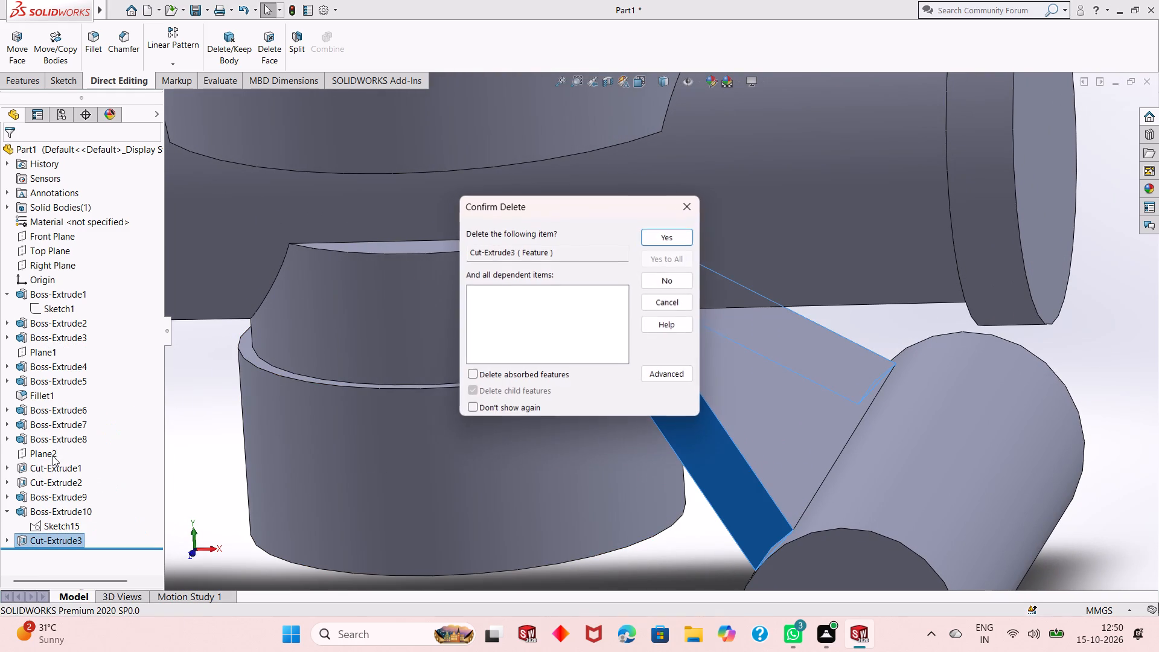
{"action": "left_click", "coordinate": [671, 235]}
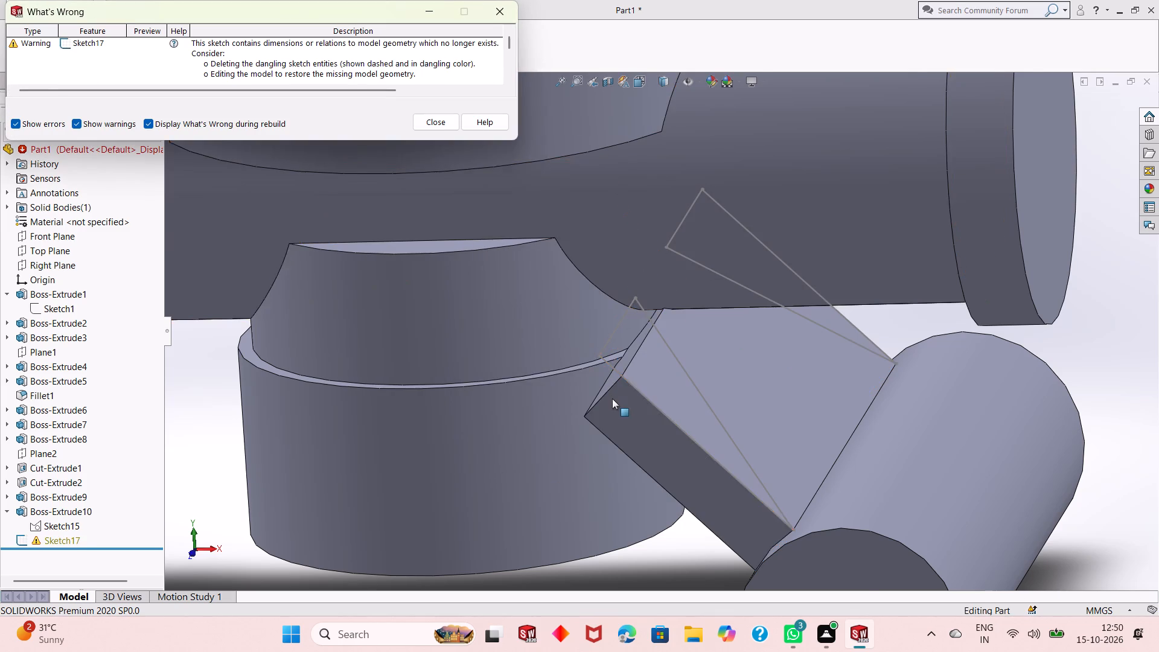
{"action": "scroll", "coordinate": [612, 398], "scroll_direction": "up", "scroll_amount": 2}
{"action": "left_click", "coordinate": [493, 14]}
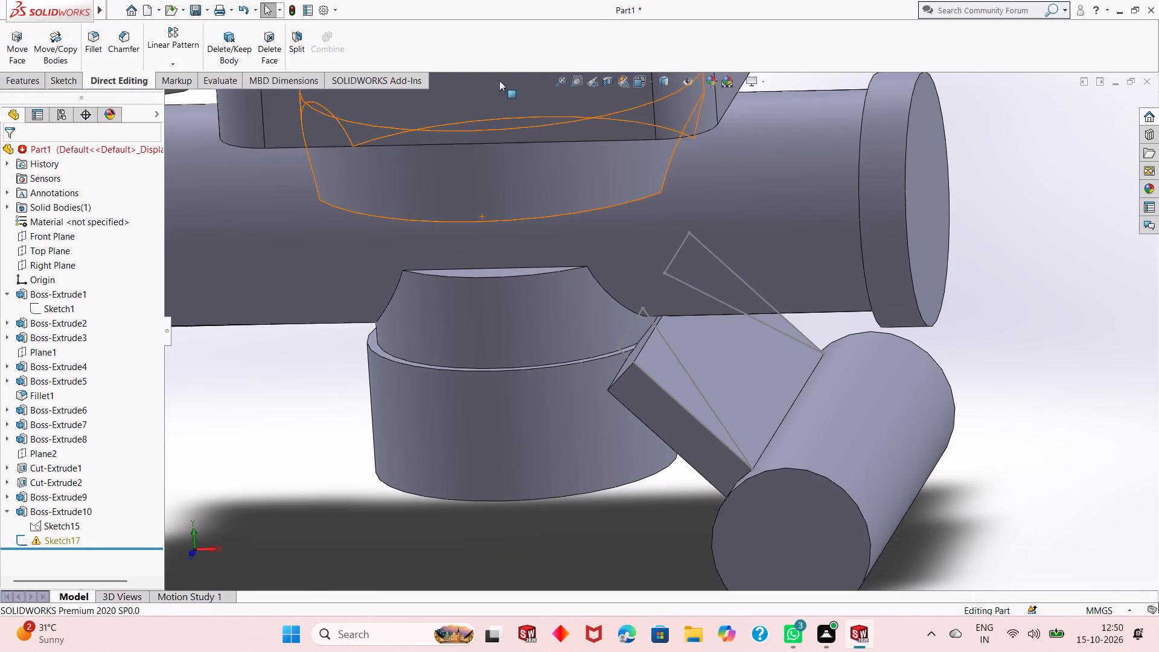
Delete the leftover triangular cut sketch, Sketch17, from the model.
{"action": "right_click", "coordinate": [63, 538]}
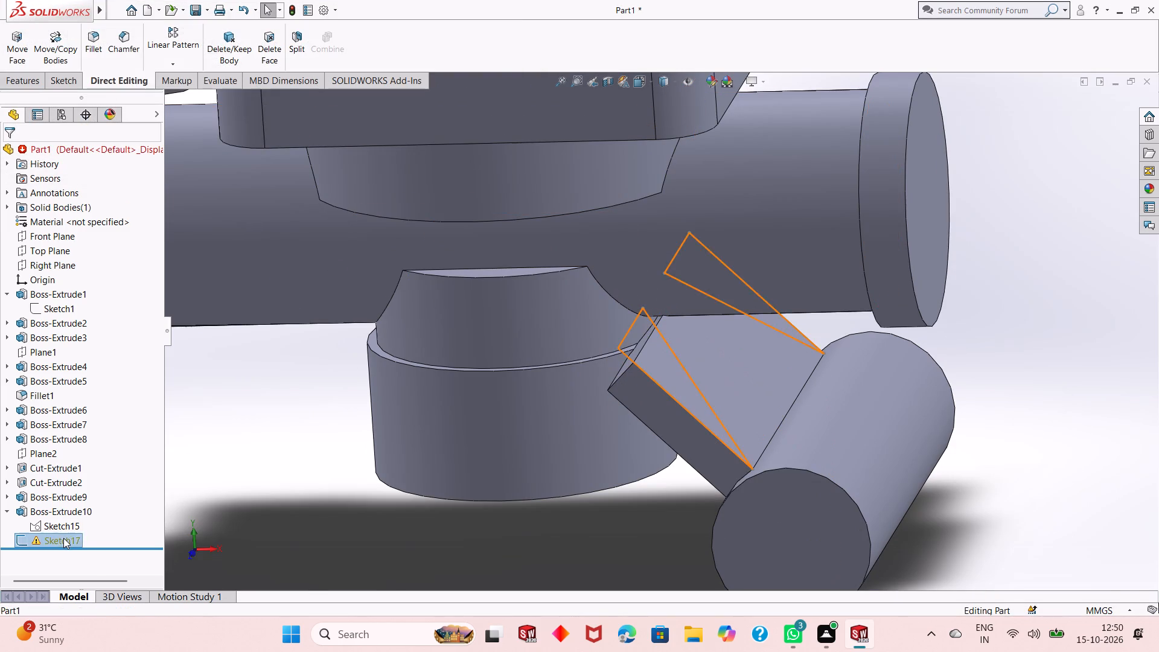
{"action": "left_click", "coordinate": [91, 475]}
{"action": "left_click", "coordinate": [661, 237]}
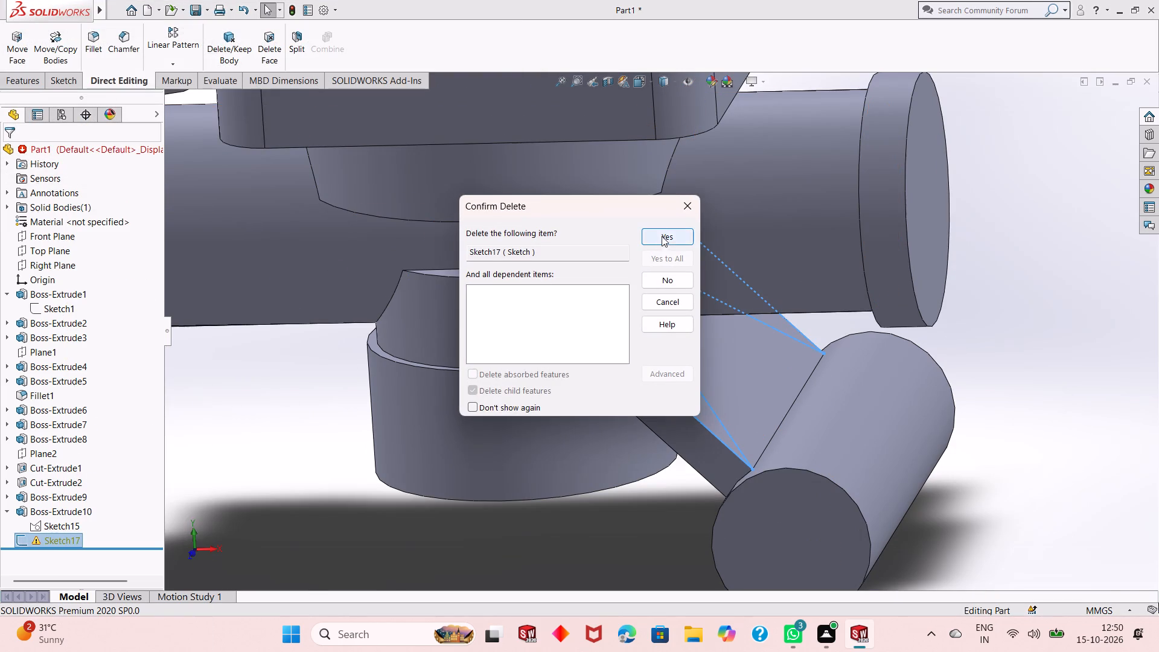
{"action": "key", "text": "Escape"}
Examine from several angles how the full-width rib's squared end meets the vertical and horizontal cylinders.
{"action": "middle_click_drag", "start_coordinate": [623, 446], "coordinate": [627, 427]}
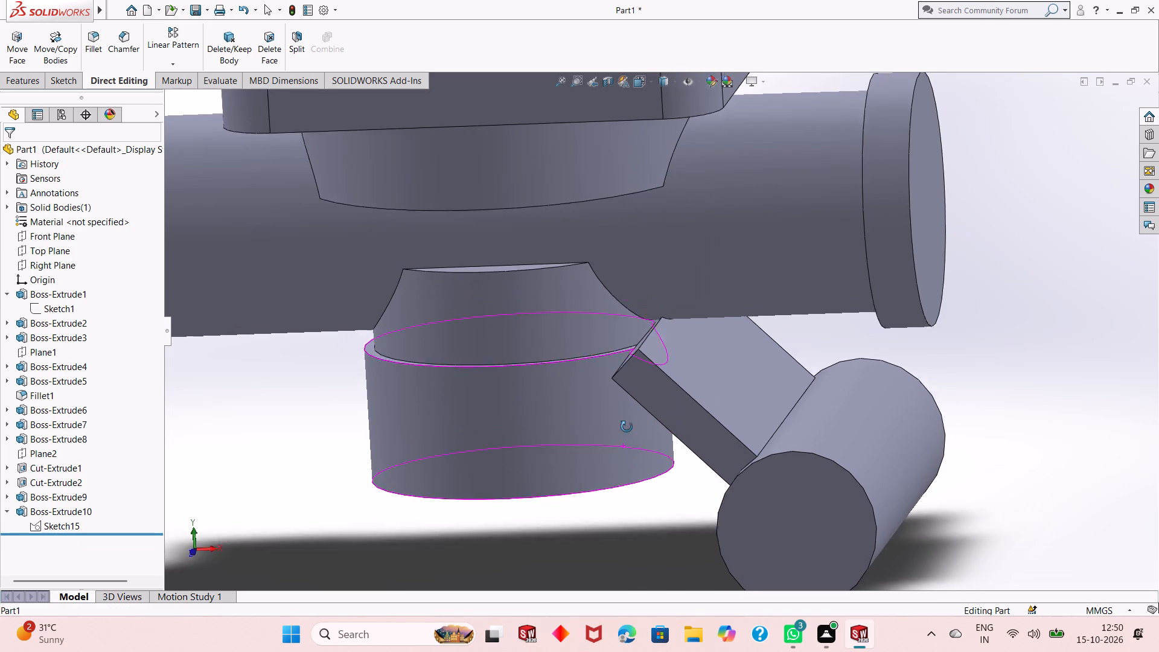
{"action": "middle_click_drag", "start_coordinate": [627, 427], "coordinate": [613, 444]}
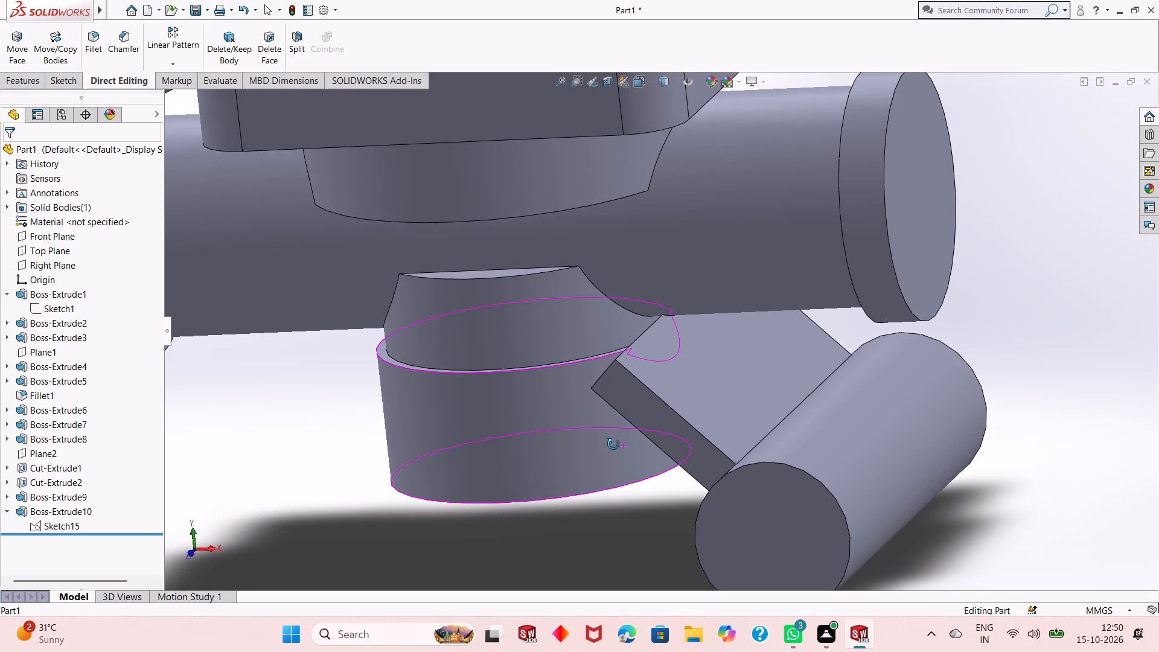
{"action": "middle_click_drag", "start_coordinate": [613, 444], "coordinate": [631, 430]}
{"action": "middle_click_drag", "start_coordinate": [631, 430], "coordinate": [647, 471]}
{"action": "scroll", "coordinate": [647, 471], "scroll_direction": "up", "scroll_amount": 1}
{"action": "middle_click_drag", "start_coordinate": [640, 435], "coordinate": [646, 394]}
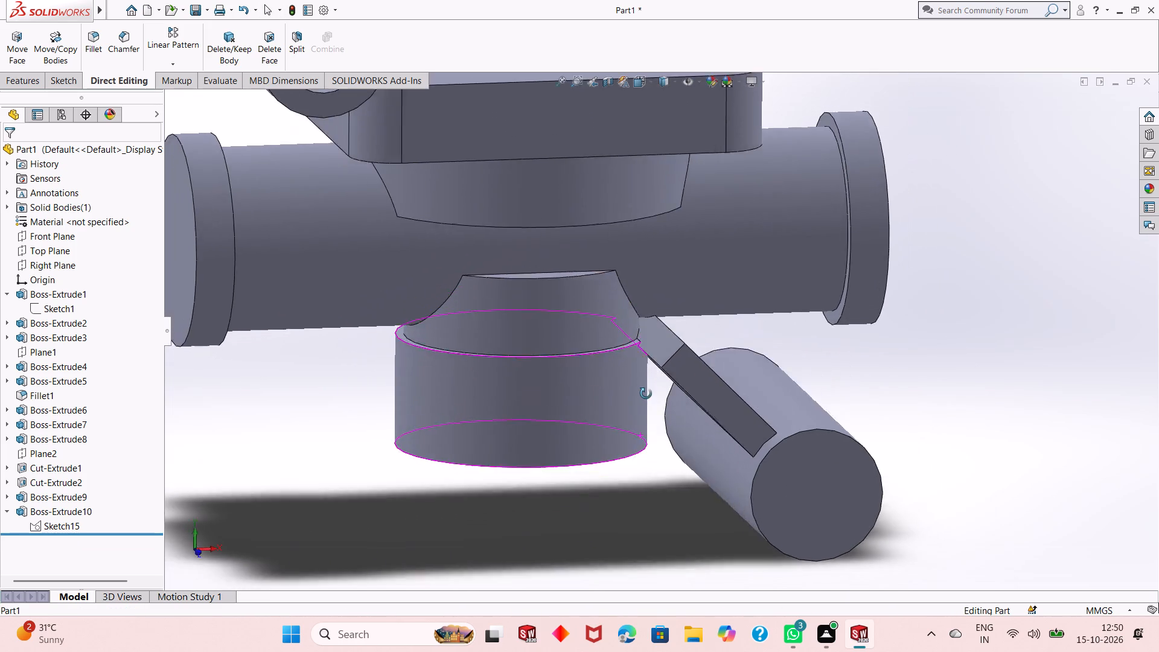
{"action": "middle_click_drag", "start_coordinate": [646, 394], "coordinate": [643, 369]}
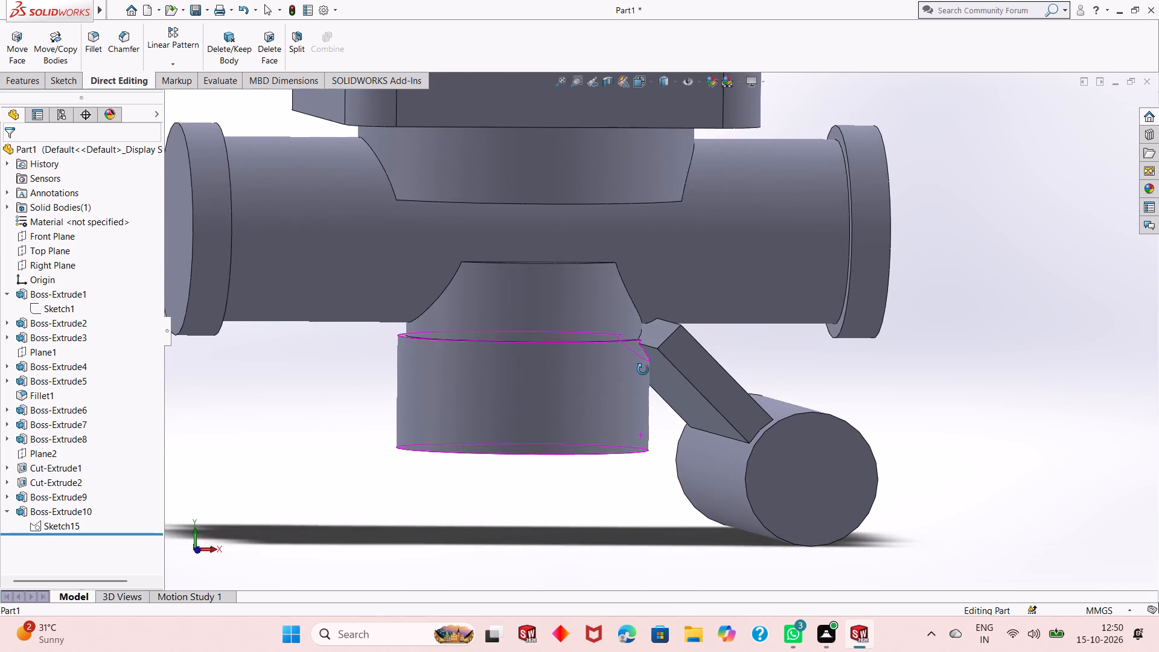
{"action": "middle_click_drag", "start_coordinate": [643, 369], "coordinate": [616, 380]}
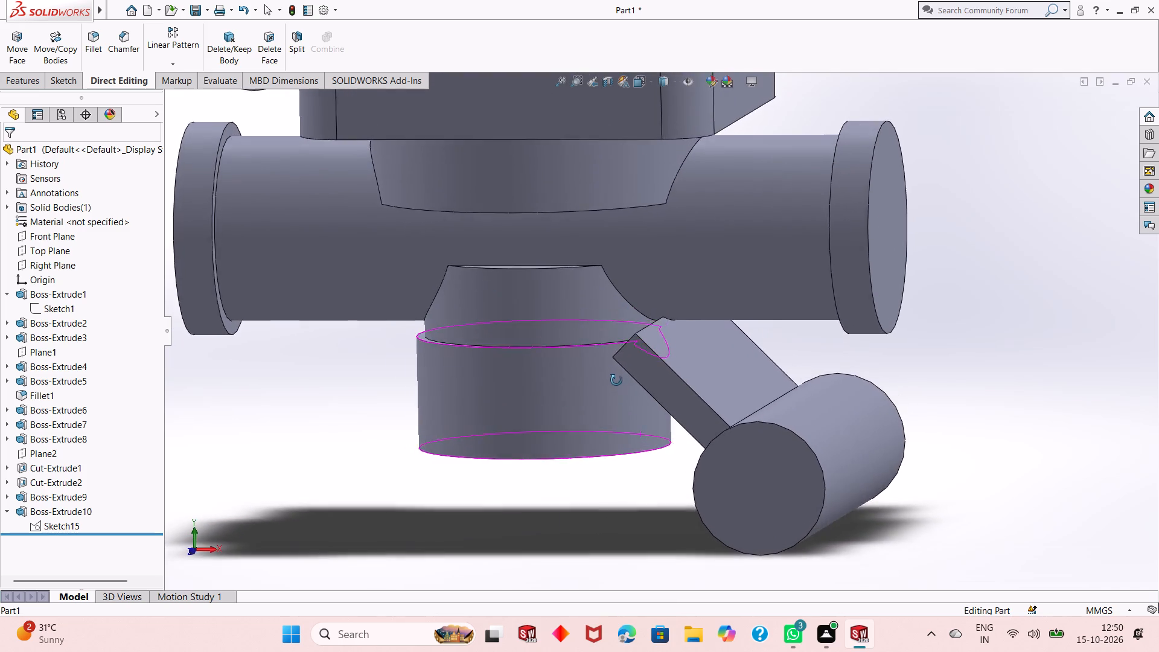
{"action": "middle_click_drag", "start_coordinate": [616, 380], "coordinate": [631, 372]}
{"action": "scroll", "coordinate": [651, 316], "scroll_direction": "down", "scroll_amount": 2}
{"action": "middle_click_drag", "start_coordinate": [660, 427], "coordinate": [658, 417]}
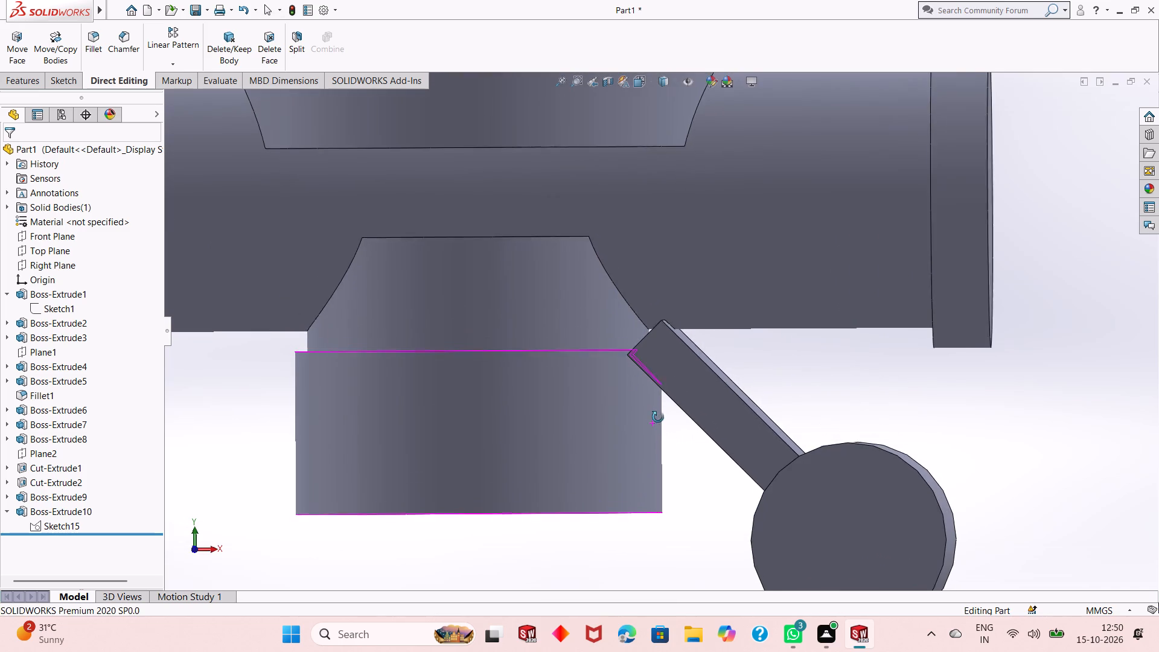
{"action": "middle_click_drag", "start_coordinate": [658, 417], "coordinate": [658, 417]}
{"action": "scroll", "coordinate": [654, 311], "scroll_direction": "down", "scroll_amount": 2}
{"action": "middle_click_drag", "start_coordinate": [704, 400], "coordinate": [714, 404]}
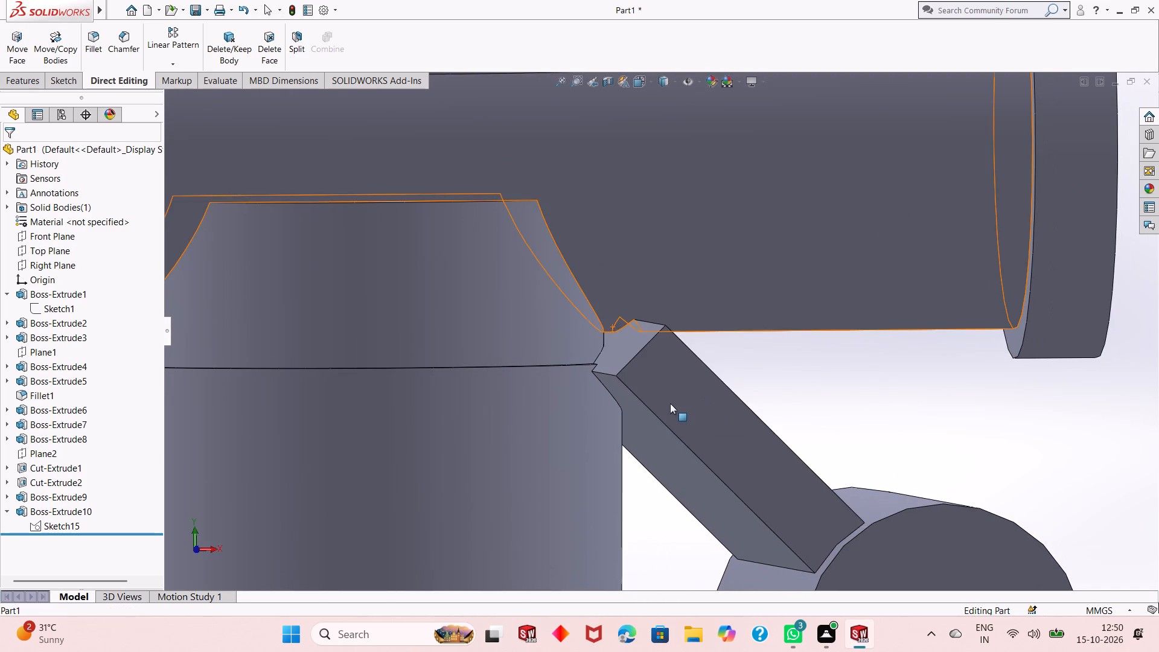
{"action": "middle_click_drag", "start_coordinate": [670, 403], "coordinate": [659, 417]}
{"action": "middle_click_drag", "start_coordinate": [659, 417], "coordinate": [665, 402]}
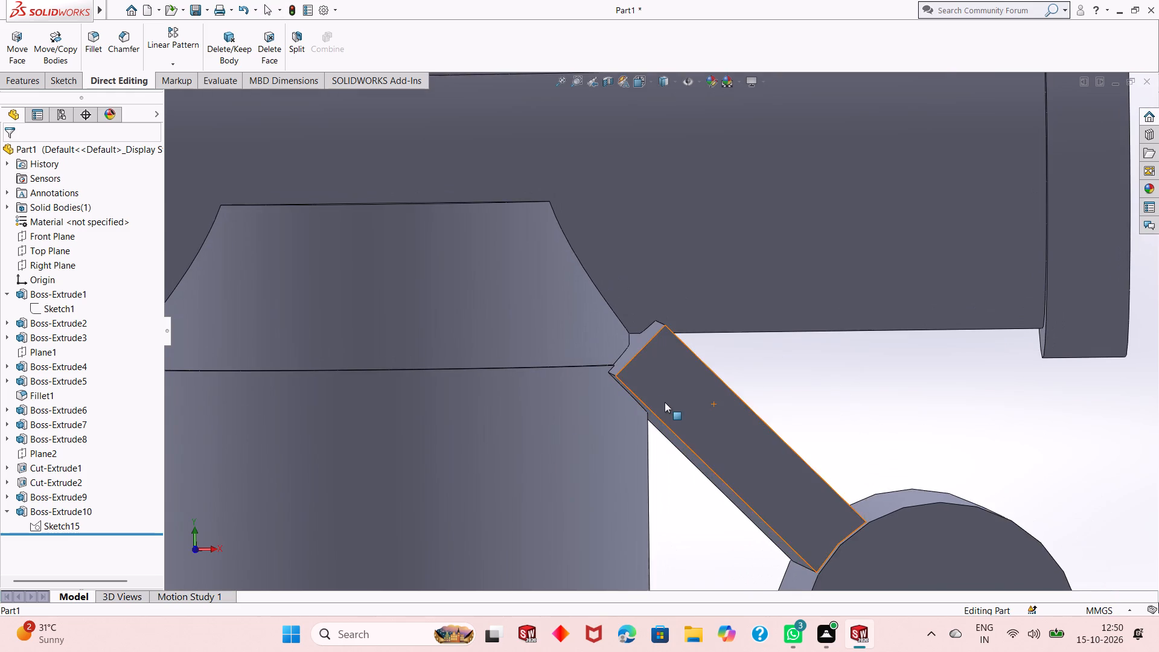
{"action": "scroll", "coordinate": [631, 348], "scroll_direction": "down", "scroll_amount": 4}
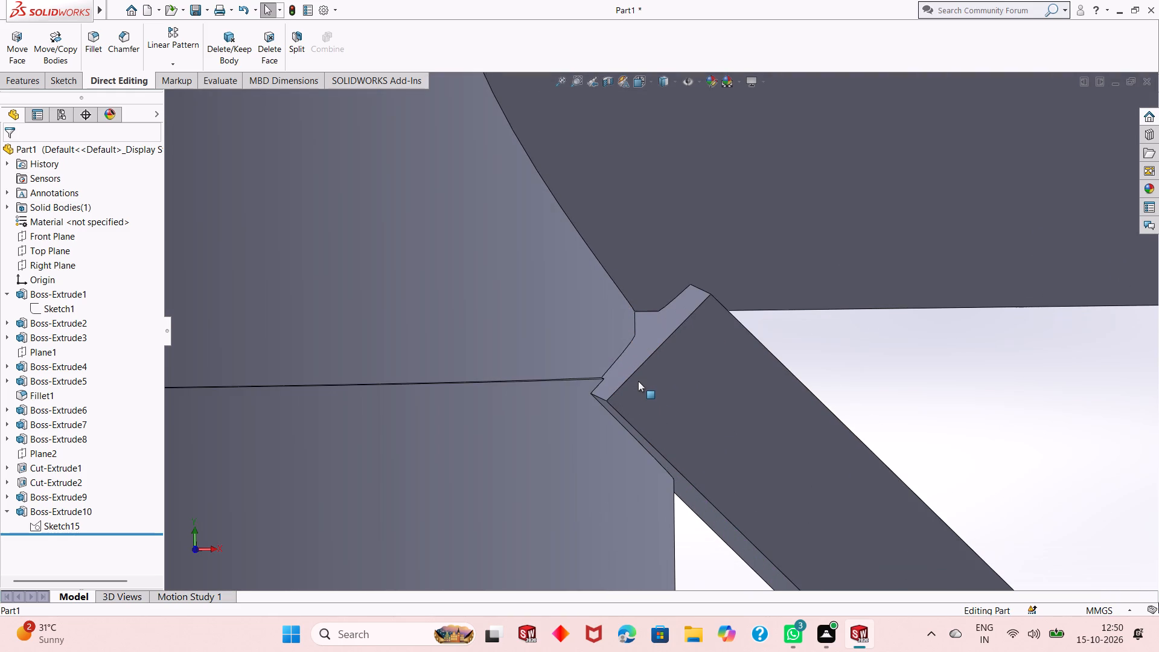
Reopen the rib's sketch normal to its plane and delete the 6 mm dimension from the profile's squared end.
{"action": "left_click", "coordinate": [37, 527]}
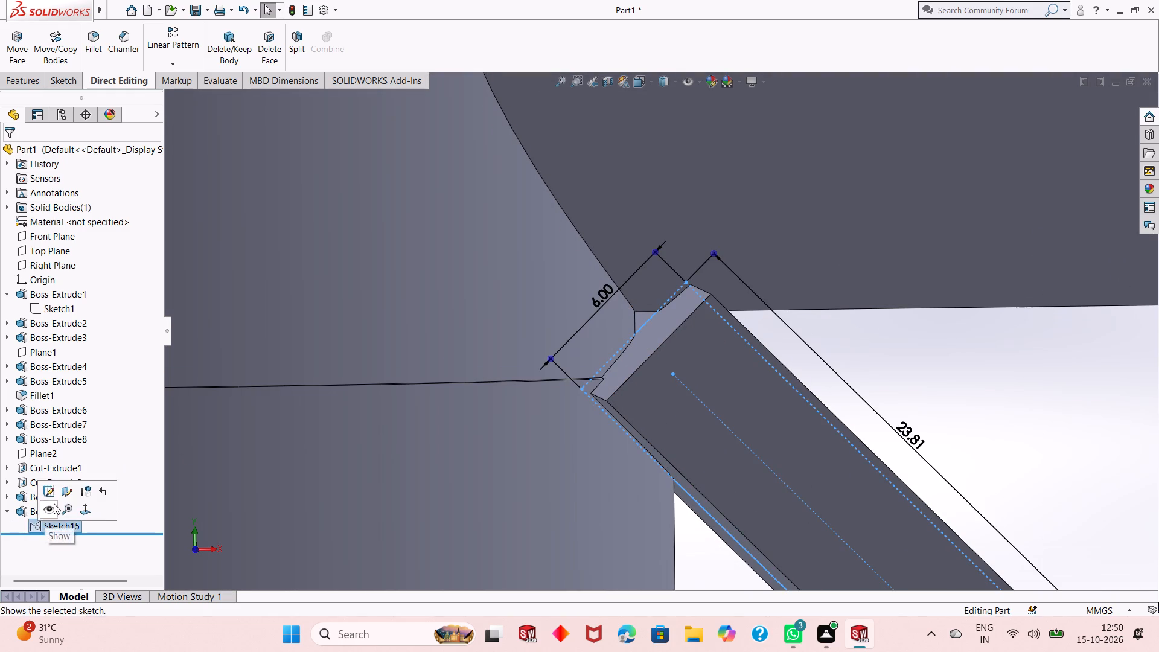
{"action": "left_click", "coordinate": [53, 494]}
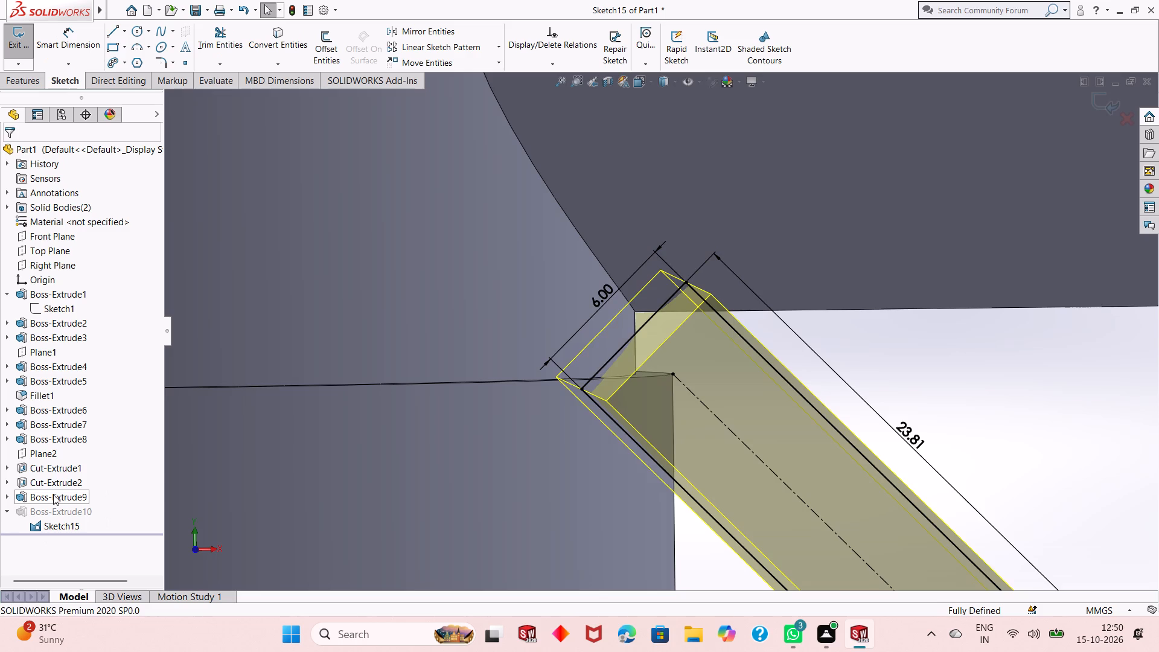
{"action": "key", "text": "ctrl+8"}
{"action": "scroll", "coordinate": [745, 353], "scroll_direction": "down", "scroll_amount": 6}
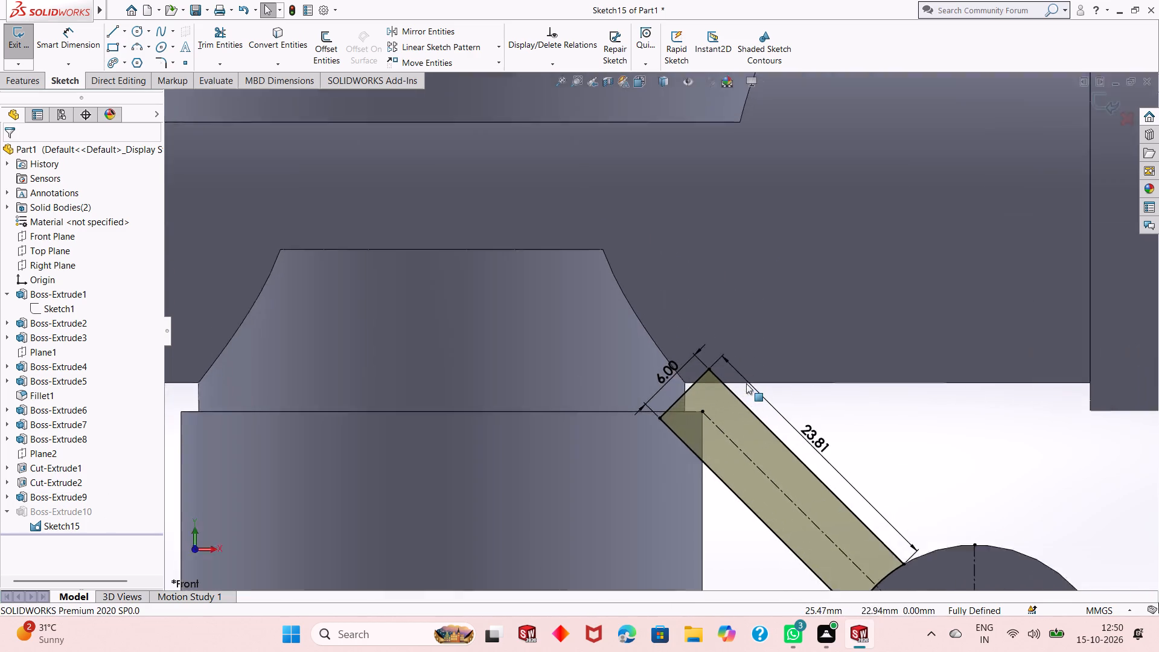
{"action": "scroll", "coordinate": [746, 383], "scroll_direction": "down", "scroll_amount": 2}
{"action": "scroll", "coordinate": [607, 390], "scroll_direction": "down", "scroll_amount": 2}
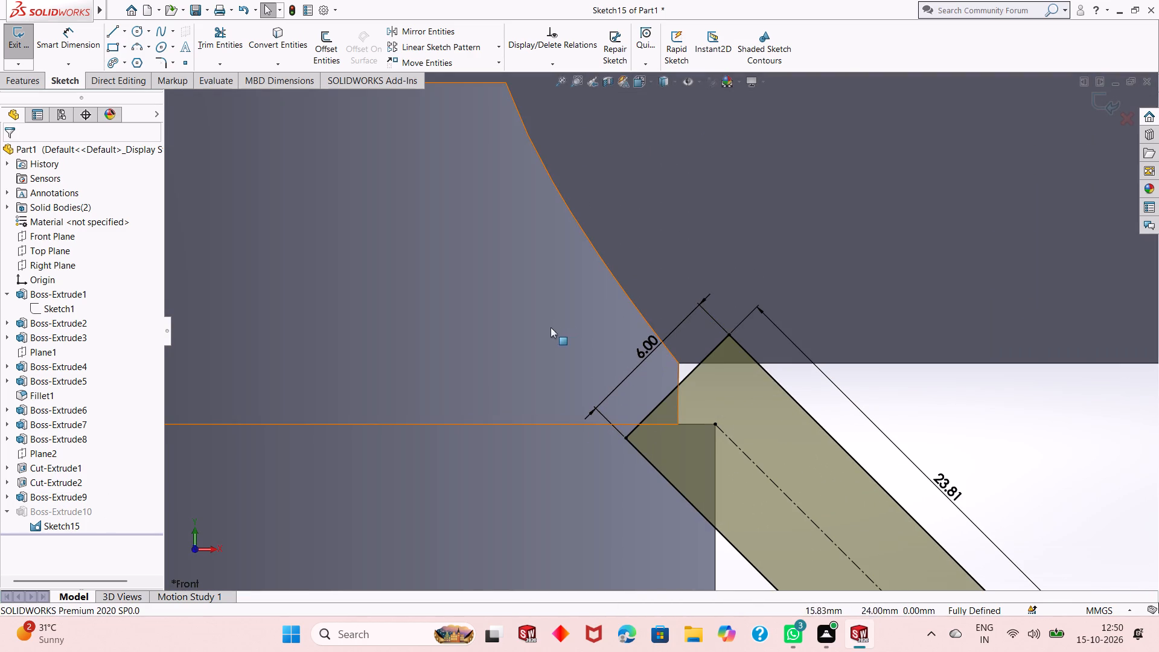
{"action": "right_click", "coordinate": [638, 356]}
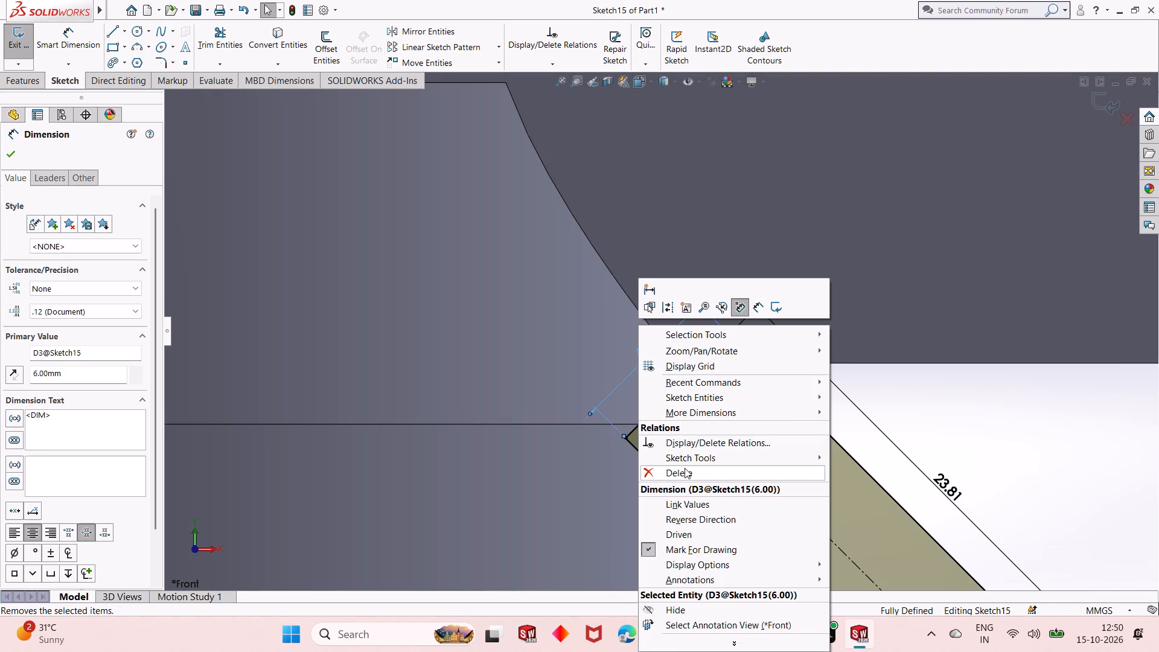
{"action": "left_click", "coordinate": [685, 468]}
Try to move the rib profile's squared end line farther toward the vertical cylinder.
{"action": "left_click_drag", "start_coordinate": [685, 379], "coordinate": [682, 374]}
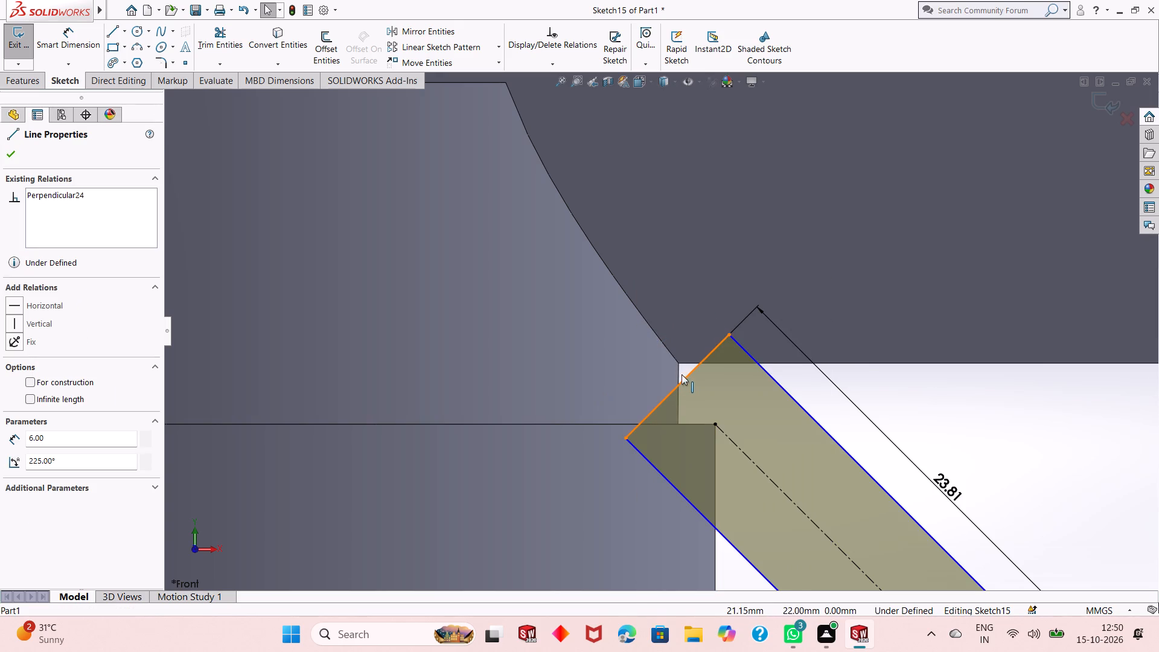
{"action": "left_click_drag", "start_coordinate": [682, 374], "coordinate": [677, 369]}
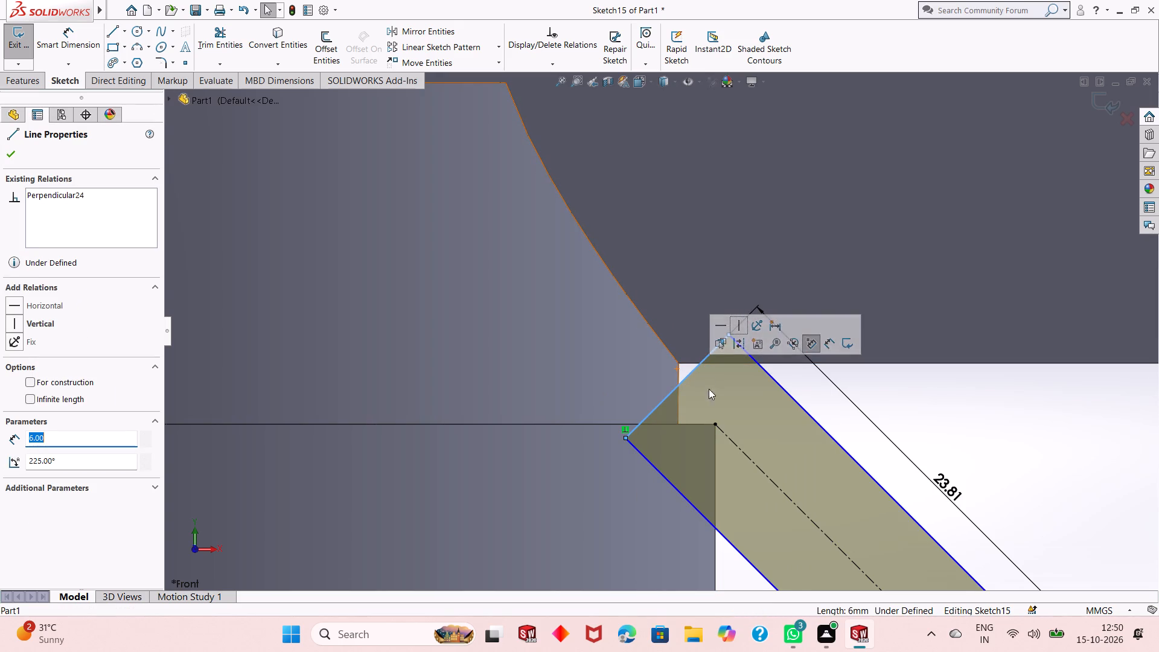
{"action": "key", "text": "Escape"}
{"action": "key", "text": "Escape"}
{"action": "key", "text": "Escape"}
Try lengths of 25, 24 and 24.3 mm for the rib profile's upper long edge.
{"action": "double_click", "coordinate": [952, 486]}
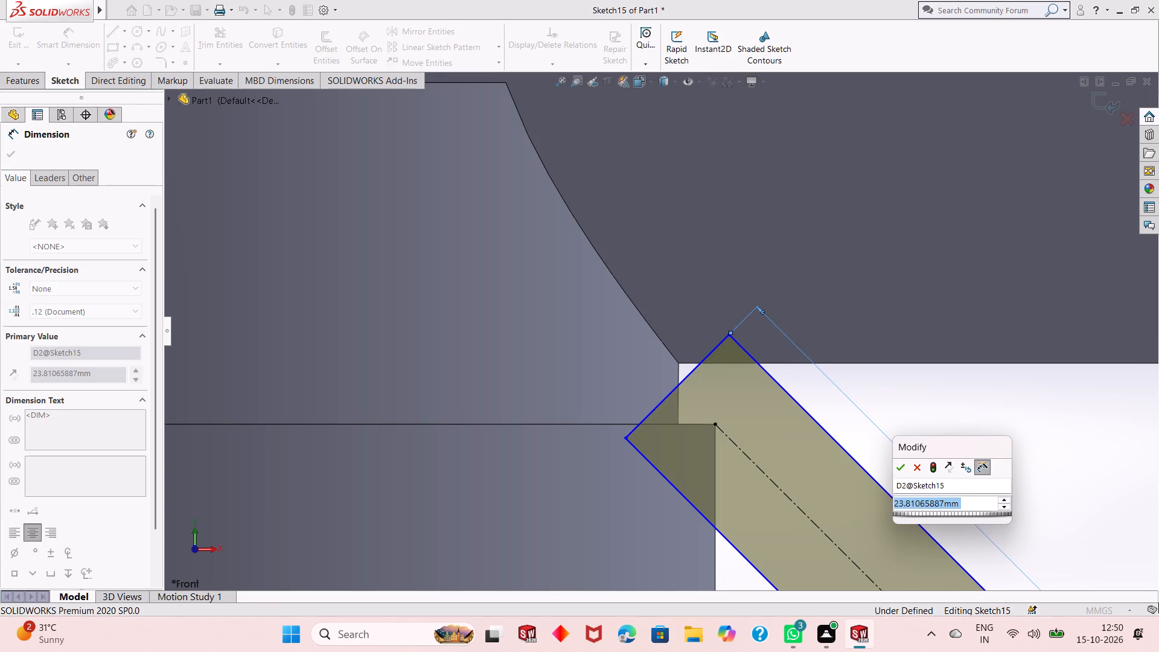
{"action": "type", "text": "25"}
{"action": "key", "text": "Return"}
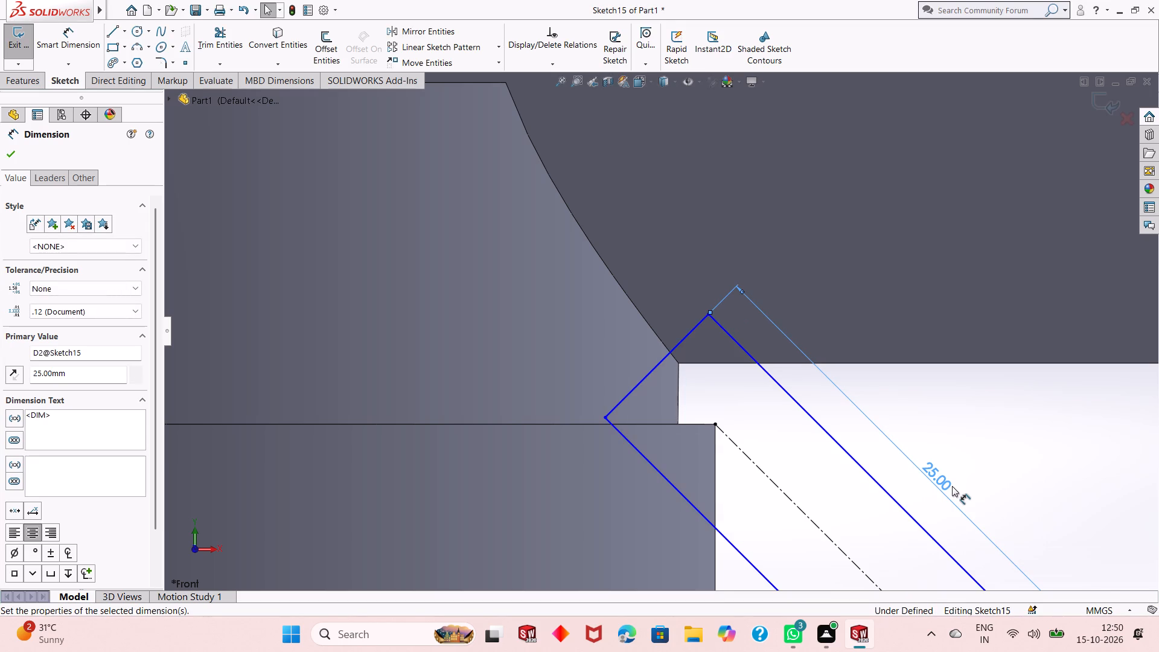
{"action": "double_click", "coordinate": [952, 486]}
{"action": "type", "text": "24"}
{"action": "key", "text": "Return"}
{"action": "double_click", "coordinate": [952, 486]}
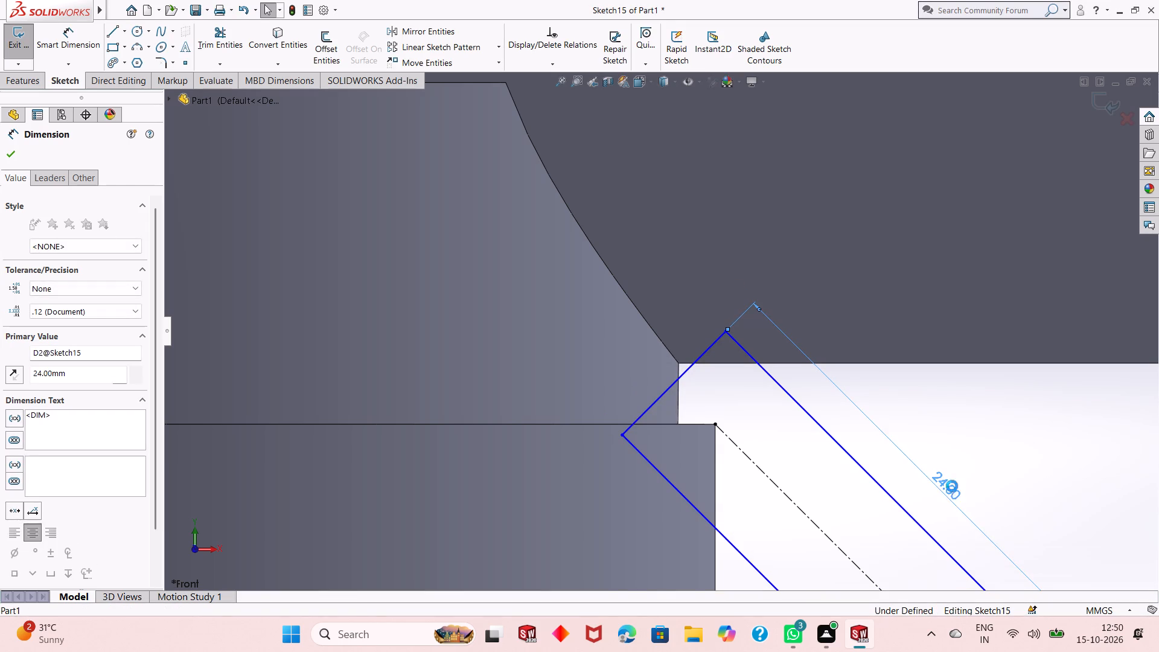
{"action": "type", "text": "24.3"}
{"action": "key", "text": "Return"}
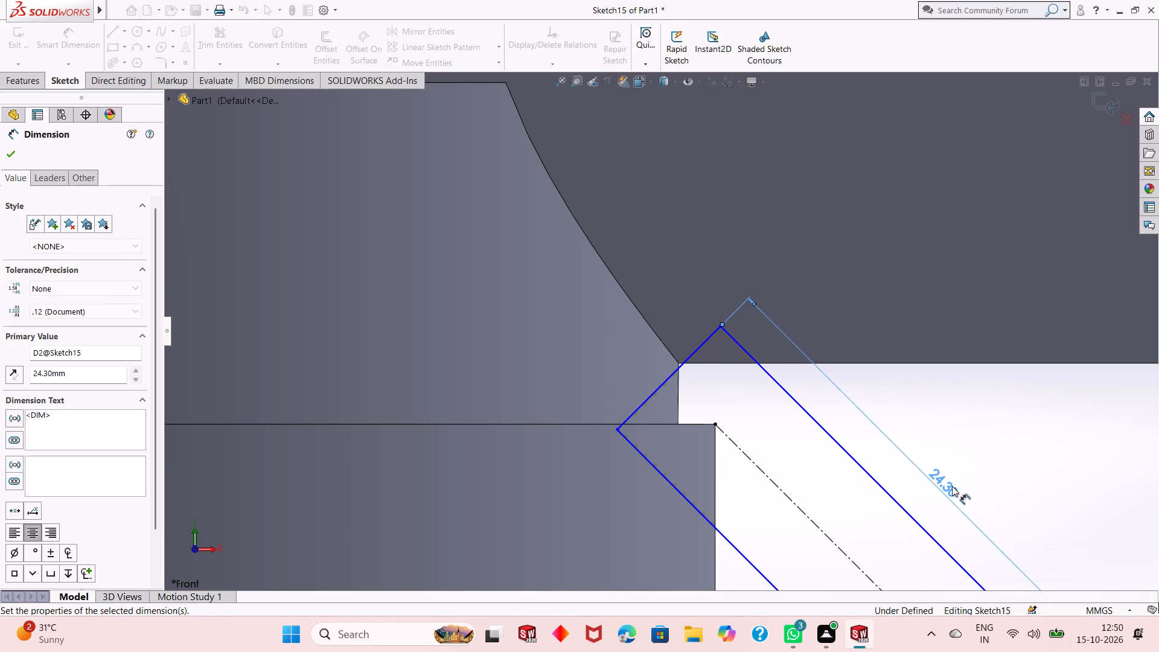
Set the length of the rib profile's upper long edge to 24.4 mm.
{"action": "left_click_drag", "start_coordinate": [951, 484], "coordinate": [951, 477]}
{"action": "double_click", "coordinate": [954, 487]}
{"action": "type", "text": "24.4"}
{"action": "key", "text": "Return"}
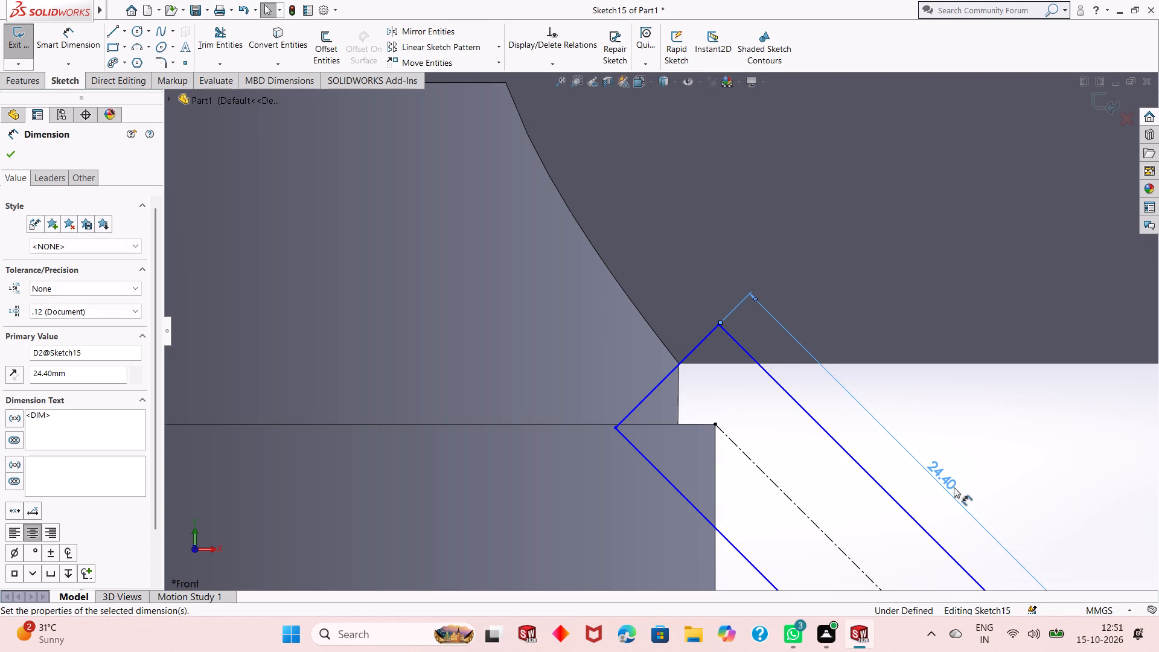
Dimension the squared end line of the rib profile at 6 mm and leave the dimension tool.
{"action": "left_click", "coordinate": [77, 37]}
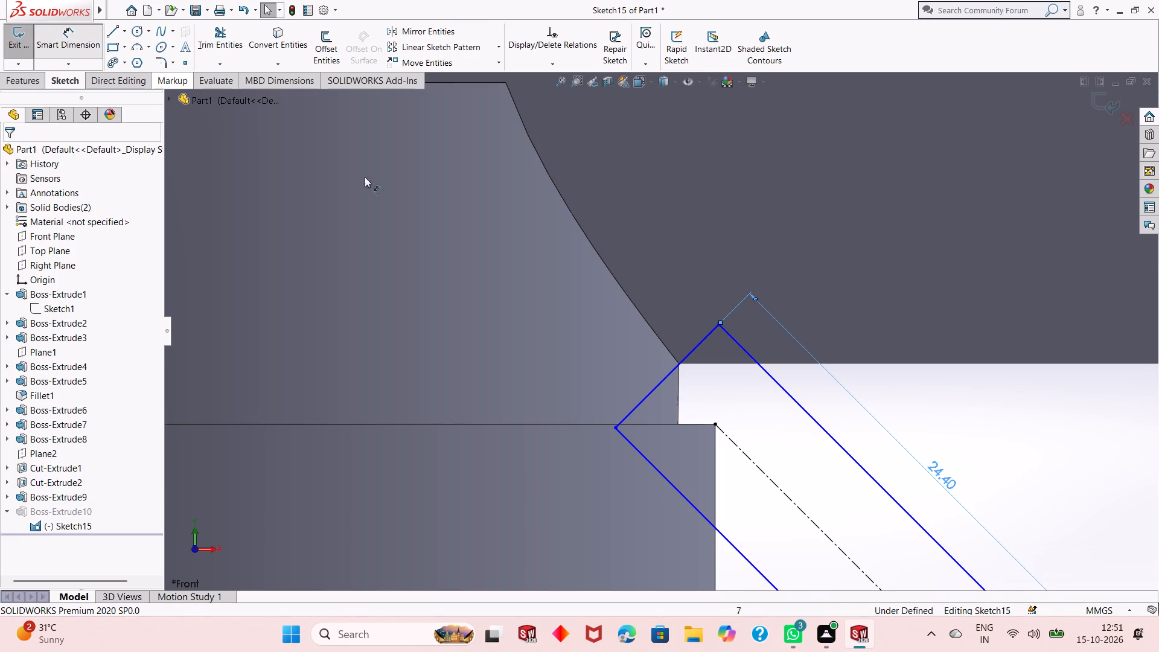
{"action": "left_click", "coordinate": [639, 398]}
{"action": "left_click", "coordinate": [639, 403]}
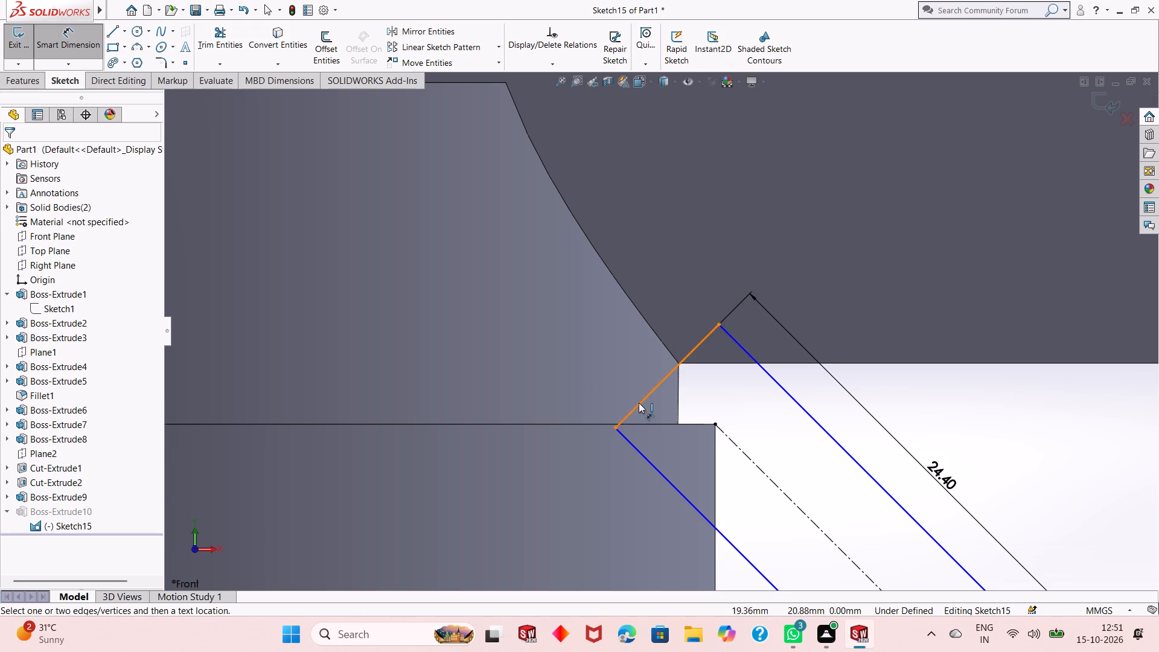
{"action": "left_click", "coordinate": [637, 393]}
{"action": "key", "text": "Return"}
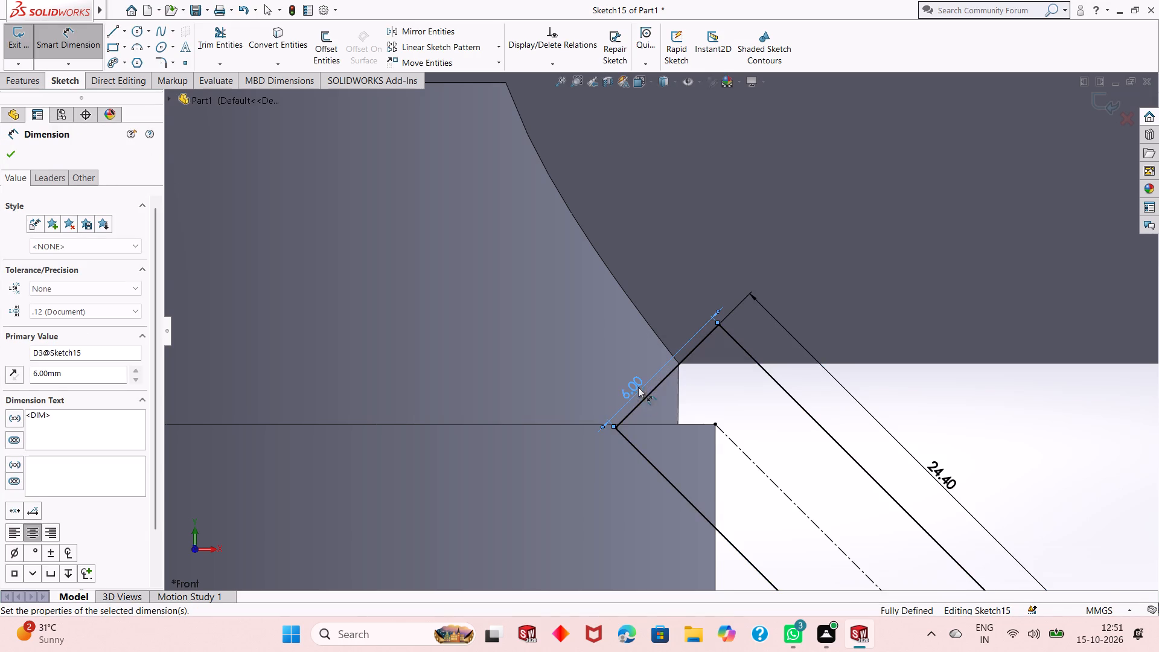
{"action": "right_click", "coordinate": [1046, 455]}
{"action": "left_click", "coordinate": [1050, 490]}
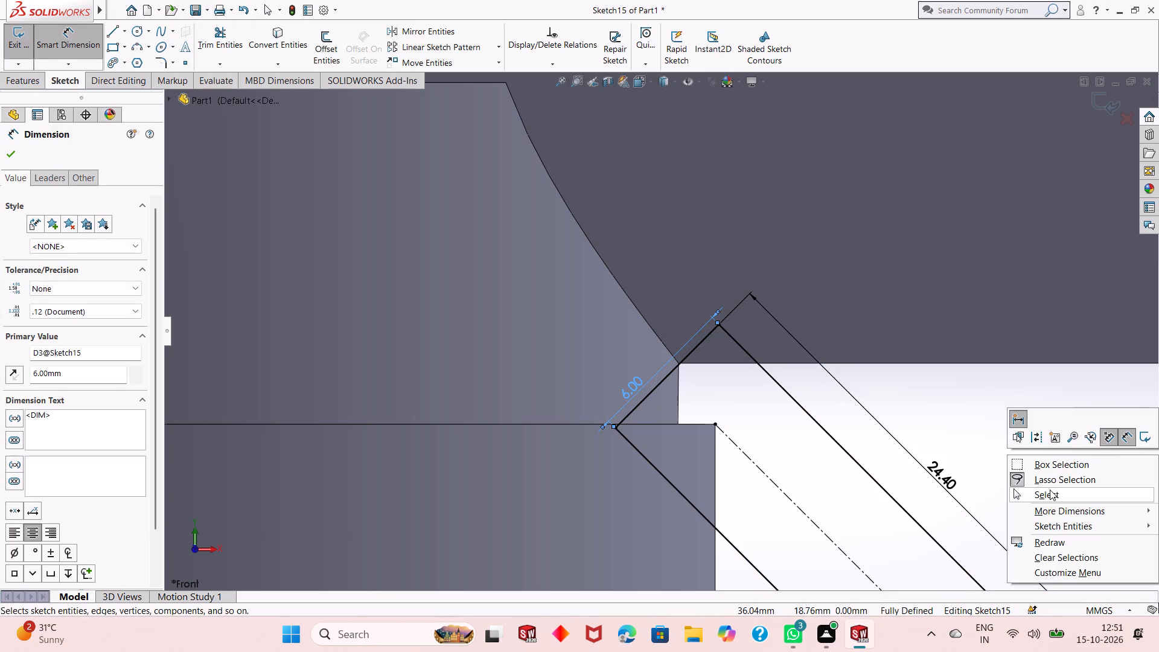
Examine from tilted angles where the rib profile's squared end meets the vertical and horizontal cylinders.
{"action": "scroll", "coordinate": [735, 428], "scroll_direction": "up", "scroll_amount": 1}
{"action": "middle_click_drag", "start_coordinate": [726, 415], "coordinate": [699, 452]}
{"action": "scroll", "coordinate": [698, 438], "scroll_direction": "up", "scroll_amount": 1}
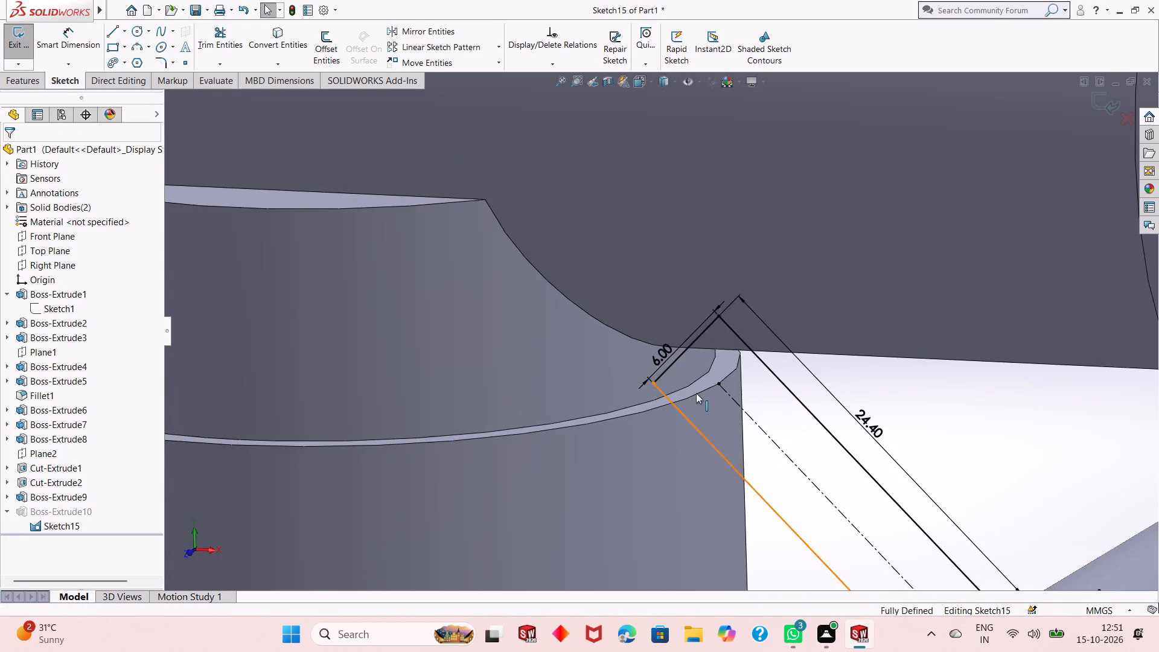
{"action": "scroll", "coordinate": [696, 393], "scroll_direction": "up", "scroll_amount": 1}
{"action": "middle_click_drag", "start_coordinate": [702, 382], "coordinate": [739, 371]}
{"action": "middle_click_drag", "start_coordinate": [739, 371], "coordinate": [736, 367]}
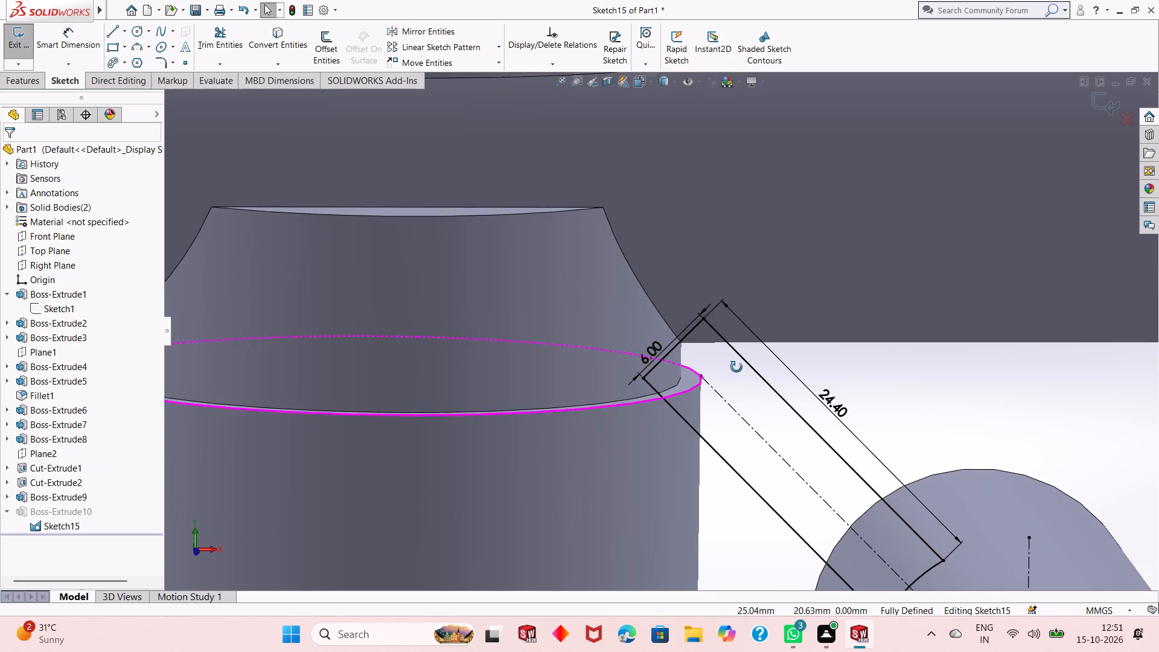
{"action": "middle_click_drag", "start_coordinate": [736, 367], "coordinate": [731, 363]}
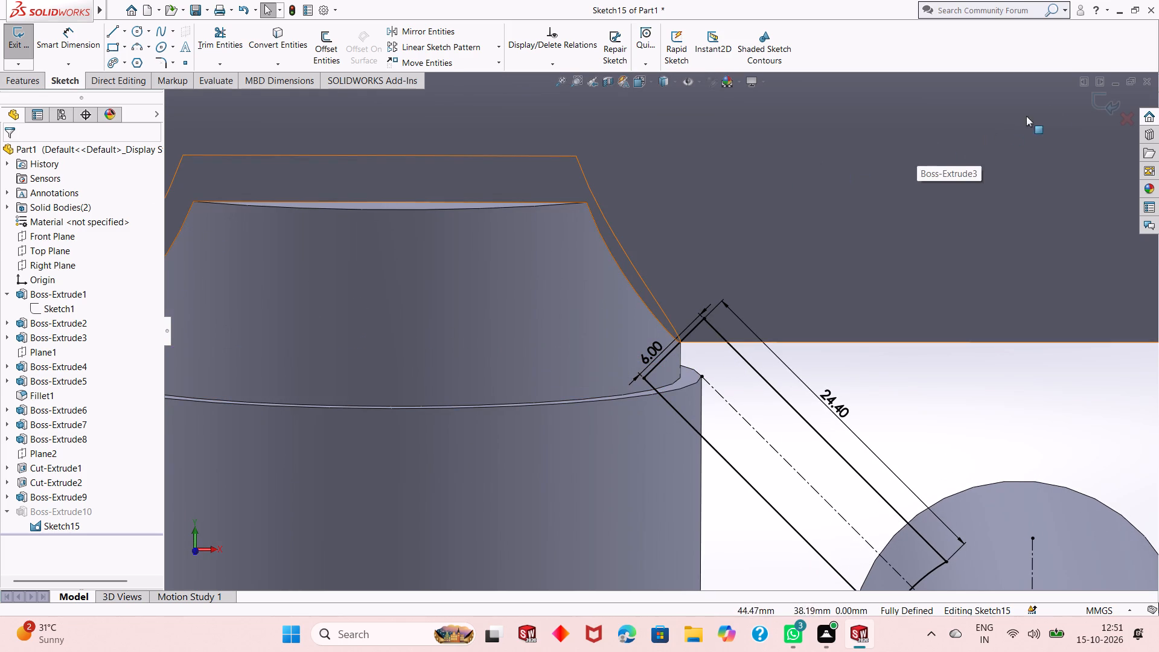
Exit the rib sketch to rebuild the rib and examine how its squared end meets the vertical and horizontal cylinders.
{"action": "left_click", "coordinate": [1093, 101]}
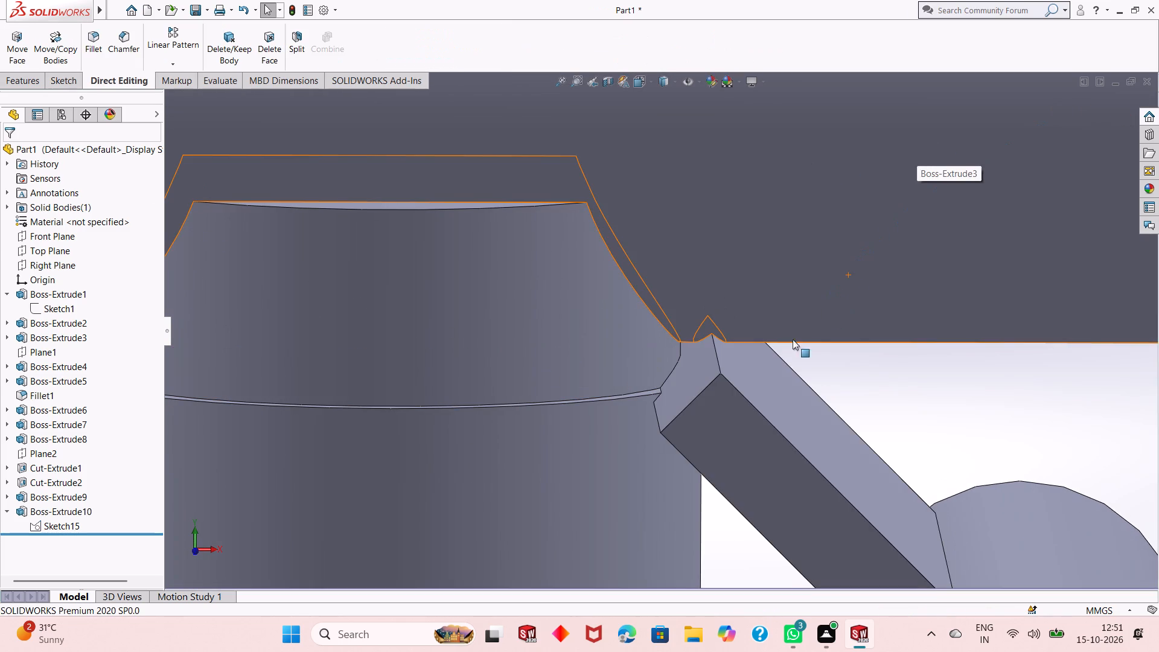
{"action": "middle_click_drag", "start_coordinate": [731, 372], "coordinate": [728, 357]}
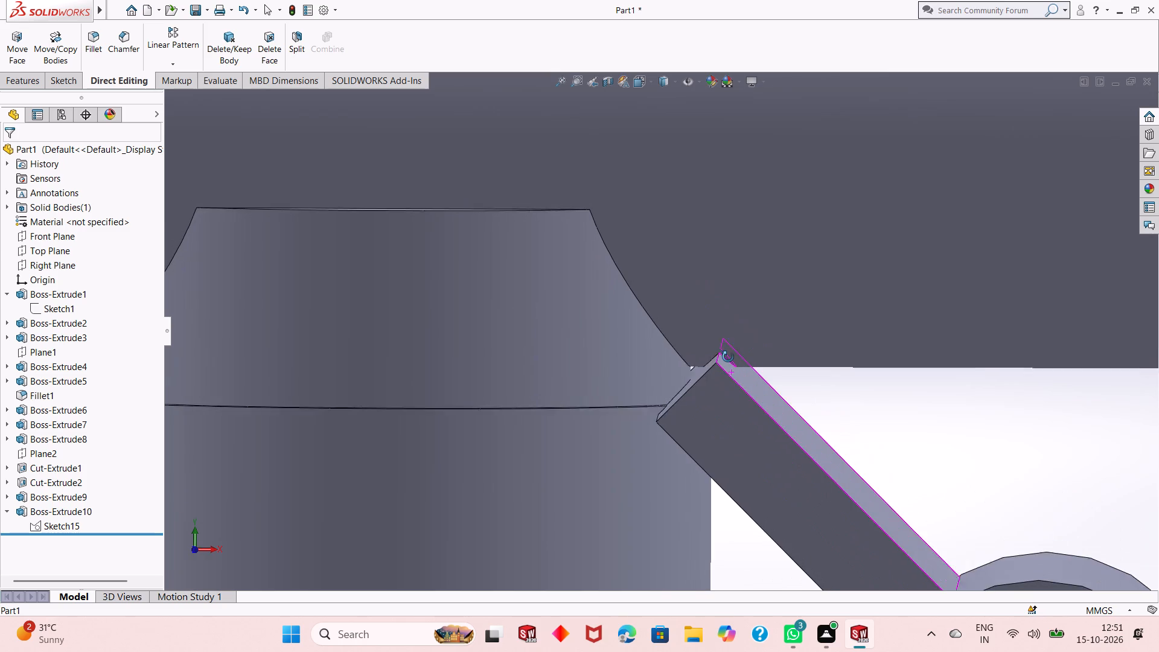
{"action": "middle_click_drag", "start_coordinate": [728, 357], "coordinate": [728, 356]}
{"action": "scroll", "coordinate": [728, 356], "scroll_direction": "up", "scroll_amount": 1}
{"action": "middle_click_drag", "start_coordinate": [728, 356], "coordinate": [725, 362]}
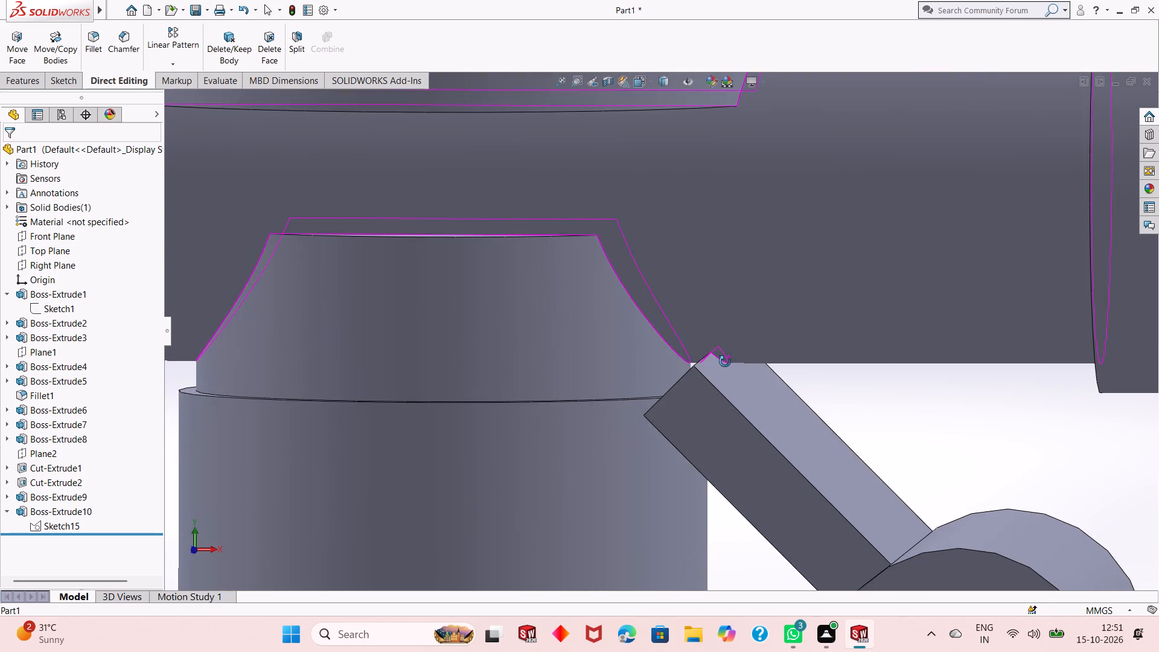
{"action": "middle_click_drag", "start_coordinate": [725, 362], "coordinate": [727, 362]}
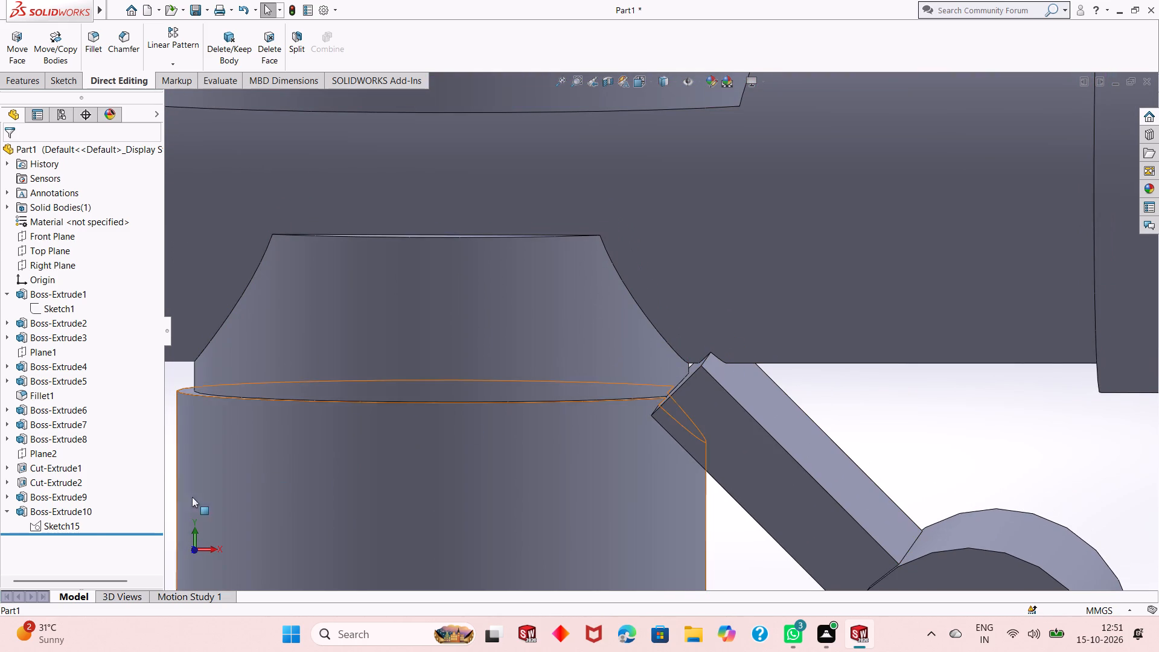
Reopen the rib's sketch, set the length of its upper long edge to 24.8 mm and rebuild the rib.
{"action": "left_click", "coordinate": [77, 523]}
{"action": "left_click", "coordinate": [87, 480]}
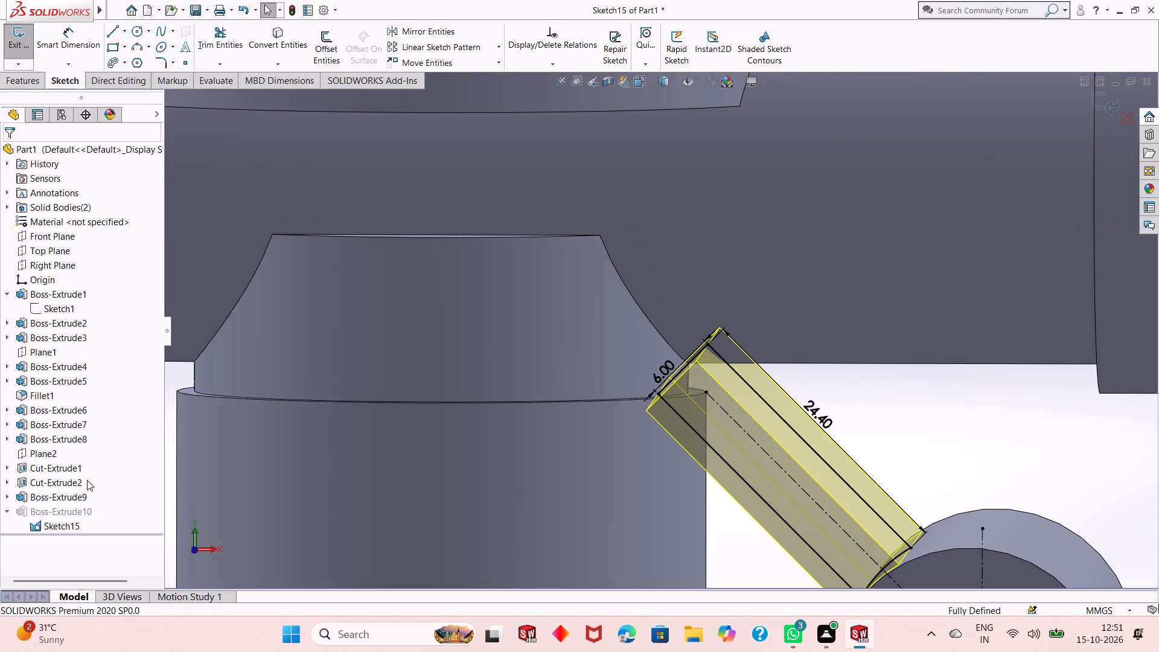
{"action": "scroll", "coordinate": [639, 362], "scroll_direction": "down", "scroll_amount": 4}
{"action": "middle_click_drag", "start_coordinate": [744, 445], "coordinate": [746, 426]}
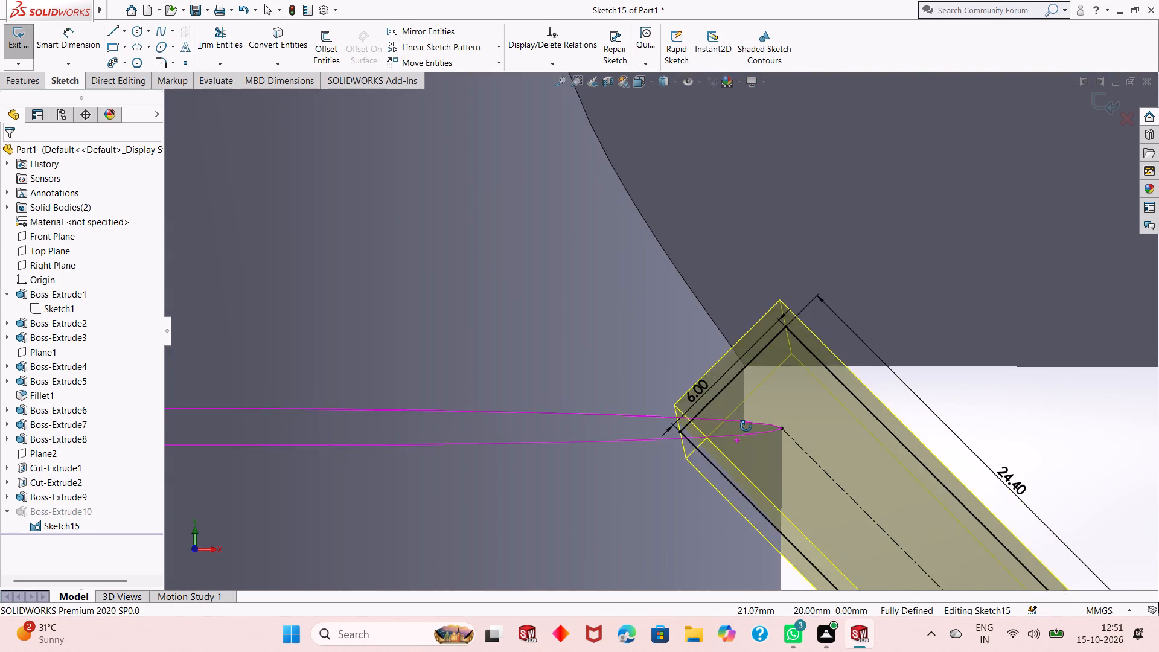
{"action": "middle_click_drag", "start_coordinate": [746, 426], "coordinate": [750, 439]}
{"action": "scroll", "coordinate": [766, 356], "scroll_direction": "down", "scroll_amount": 9}
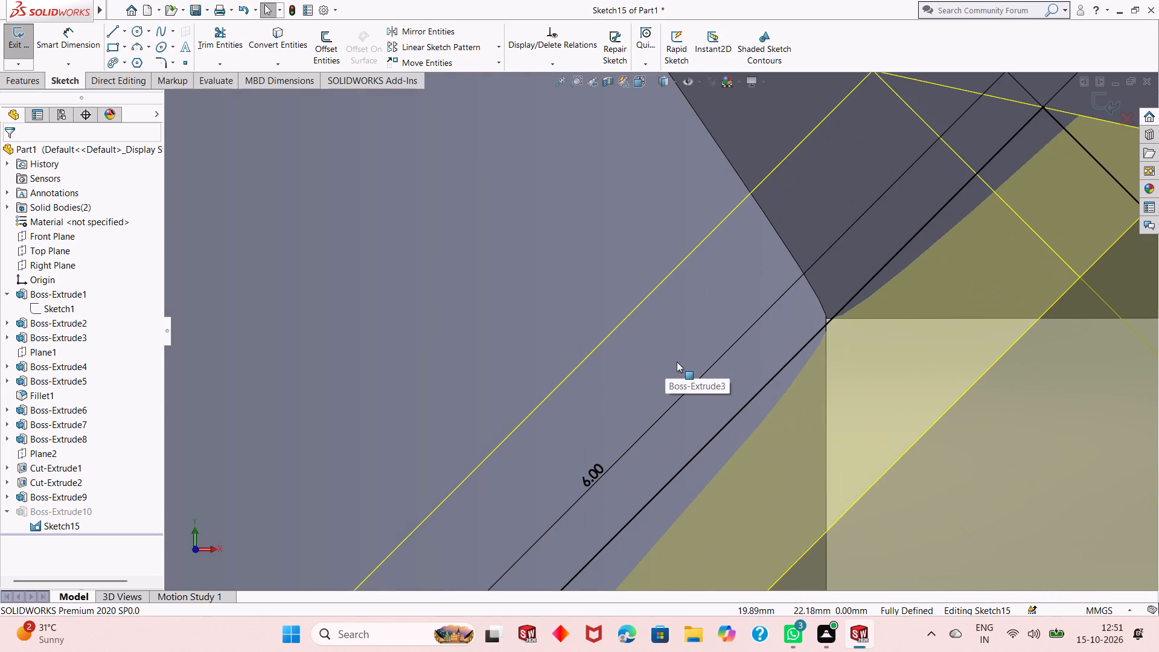
{"action": "scroll", "coordinate": [784, 348], "scroll_direction": "down", "scroll_amount": 2}
{"action": "middle_click", "coordinate": [782, 350]}
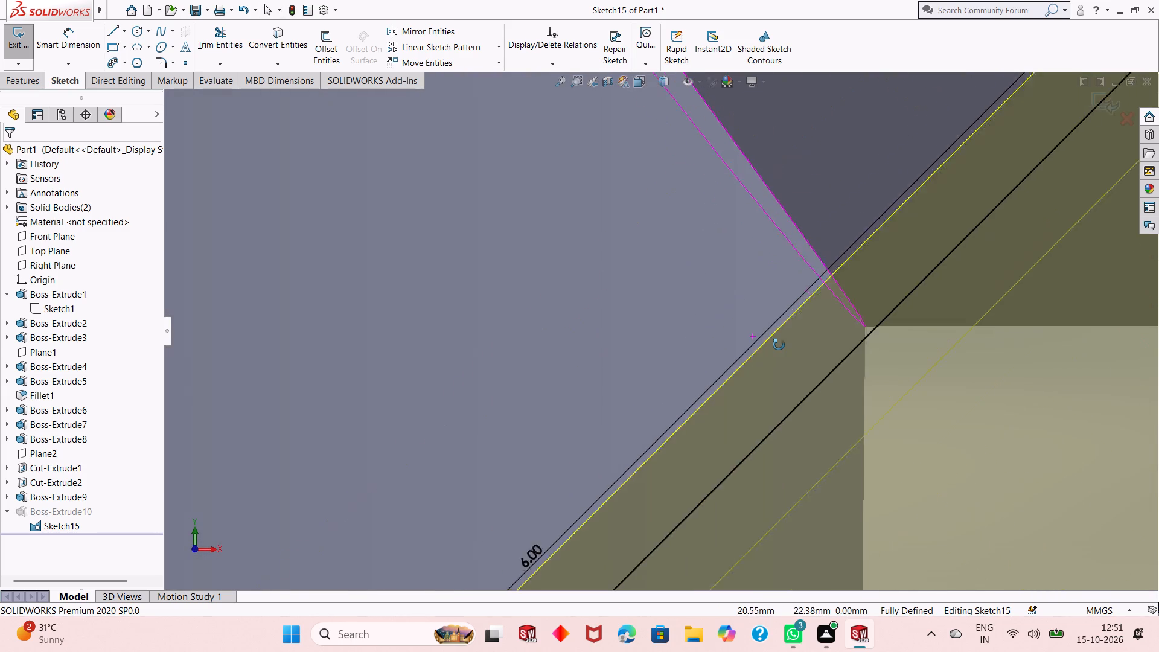
{"action": "scroll", "coordinate": [778, 351], "scroll_direction": "up", "scroll_amount": 5}
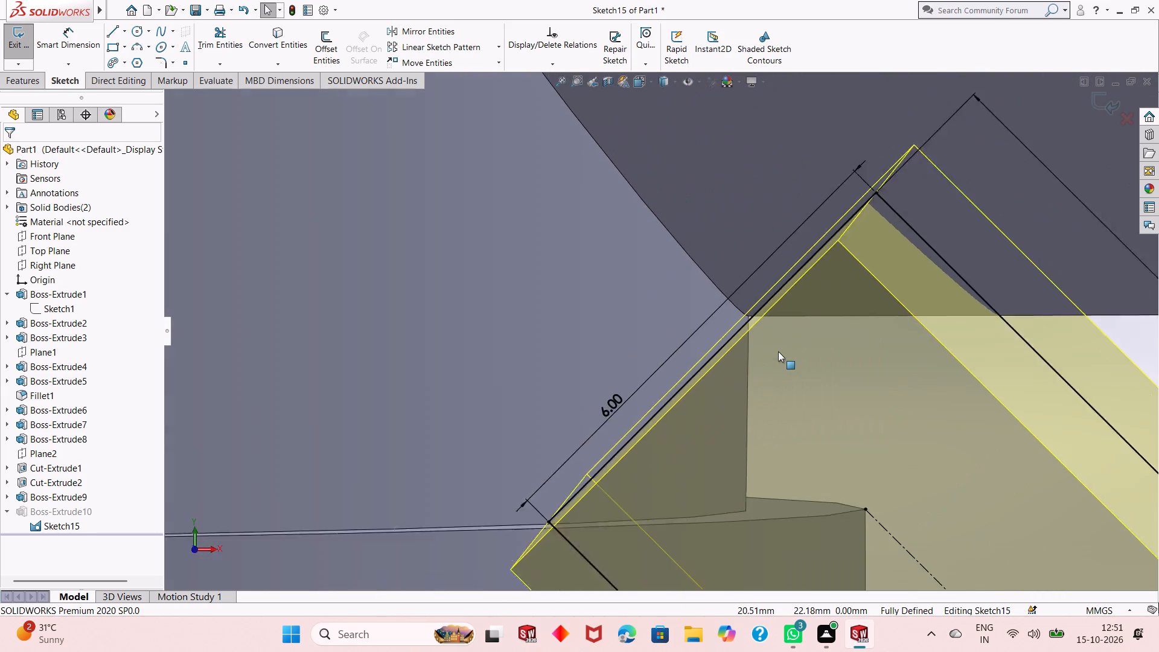
{"action": "scroll", "coordinate": [778, 351], "scroll_direction": "up", "scroll_amount": 7}
{"action": "double_click", "coordinate": [920, 425]}
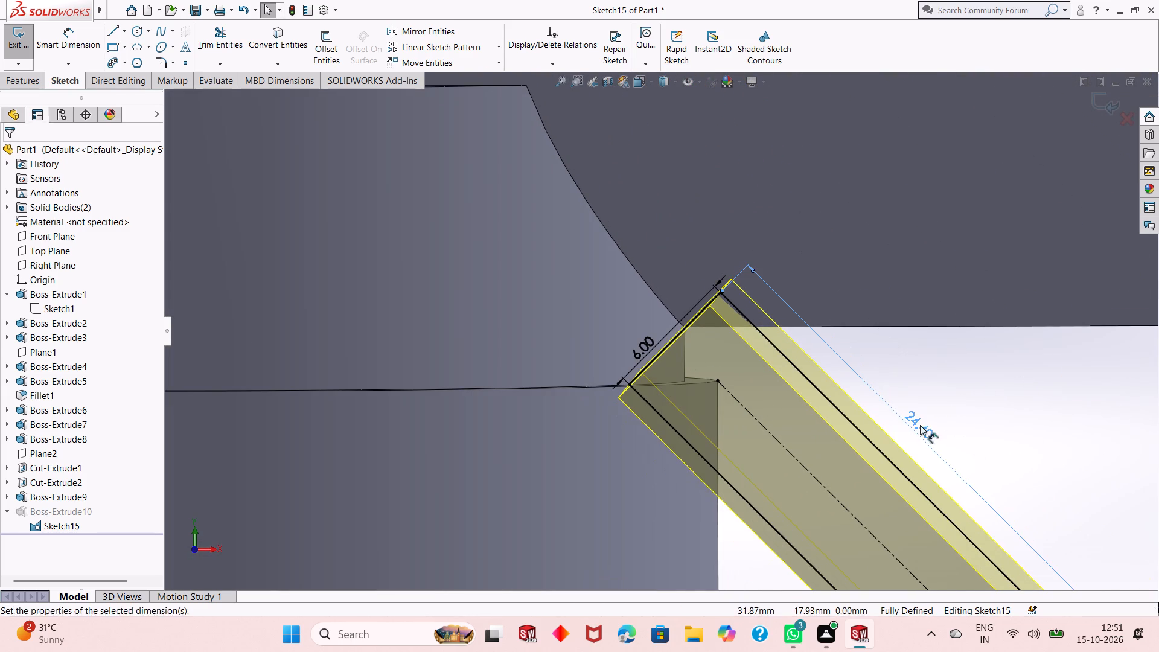
{"action": "type", "text": "24."}
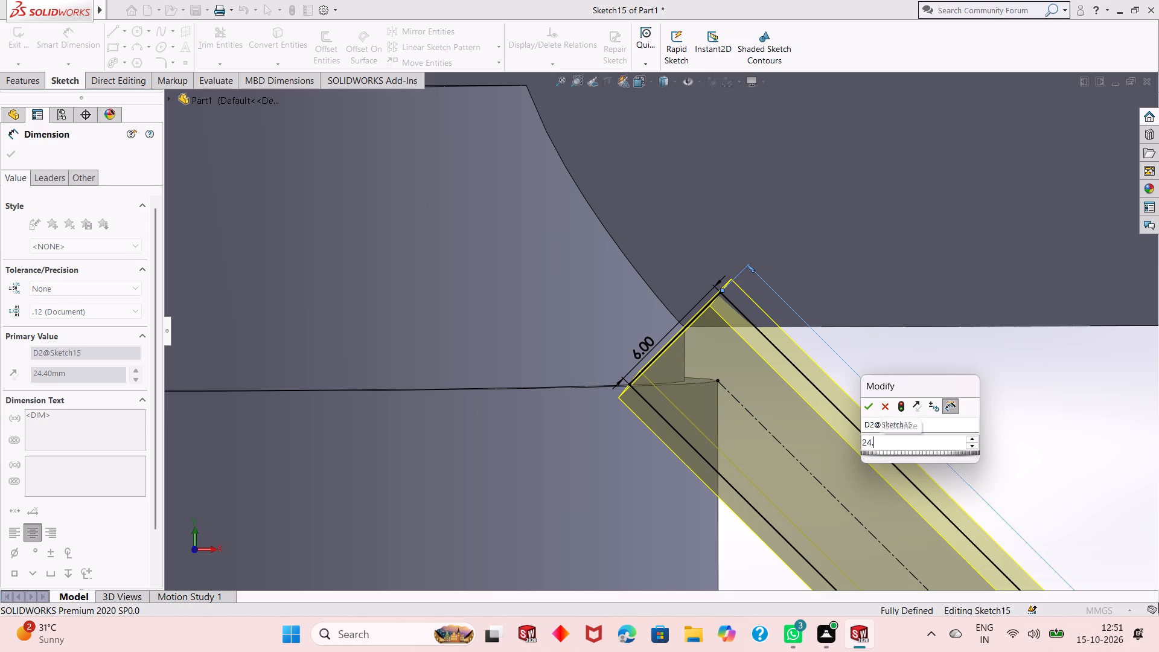
{"action": "key", "text": "8"}
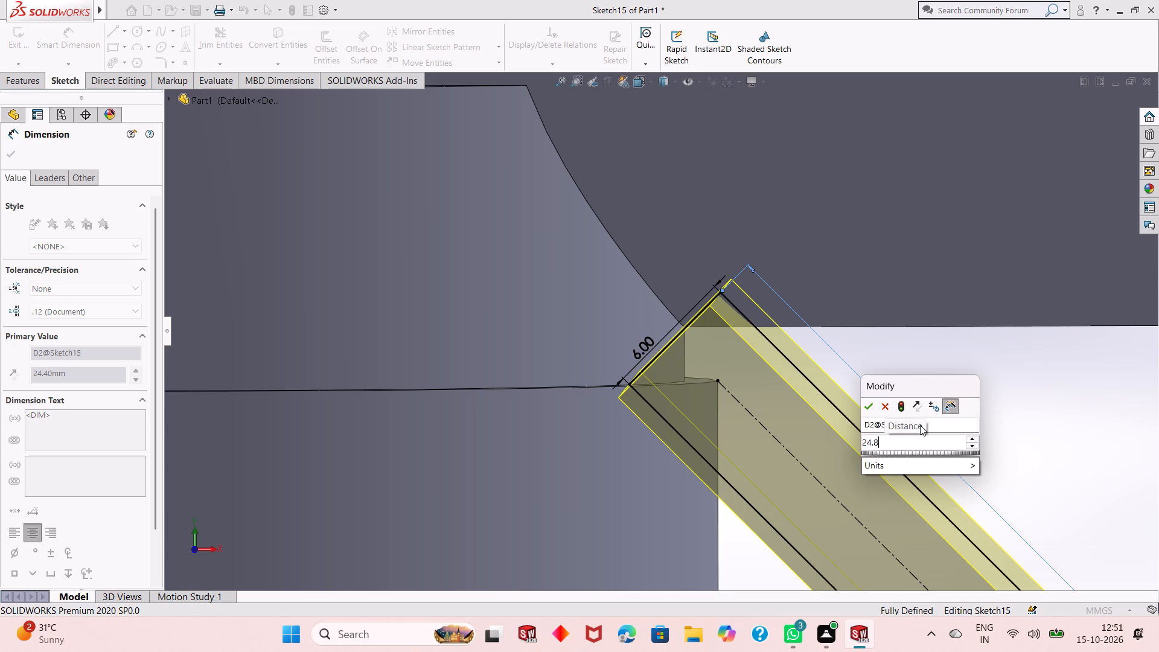
{"action": "key", "text": "Return"}
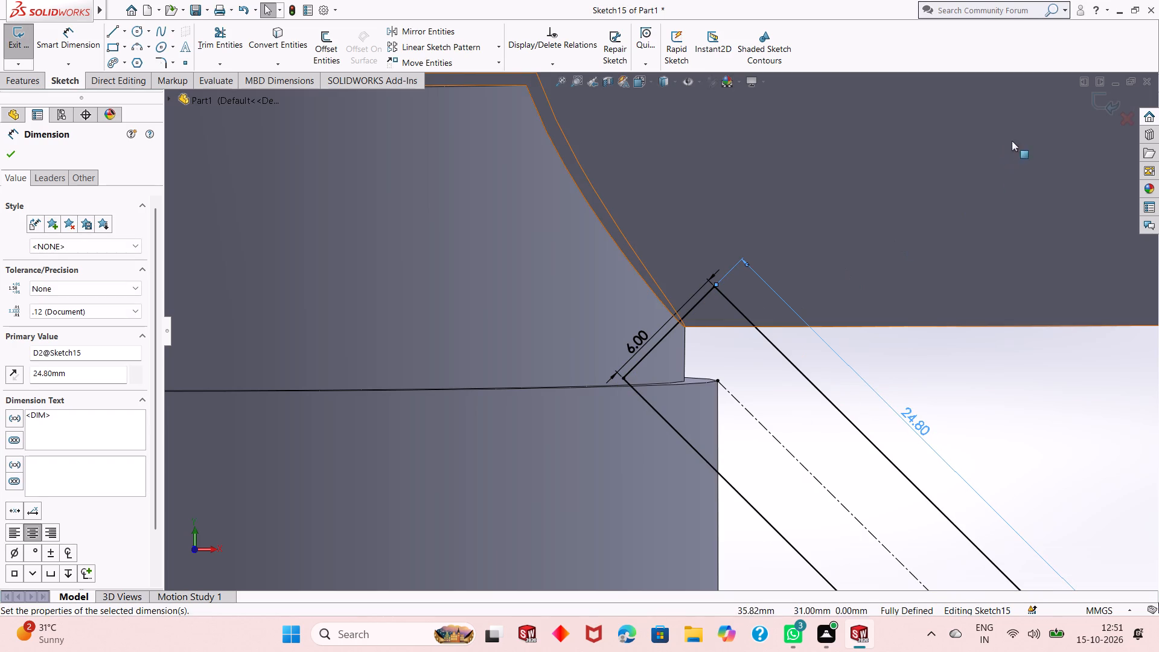
{"action": "left_click", "coordinate": [1097, 102]}
Start a new sketch on the rib's wide upper sloped face and view that face straight on.
{"action": "middle_click_drag", "start_coordinate": [902, 391], "coordinate": [904, 390]}
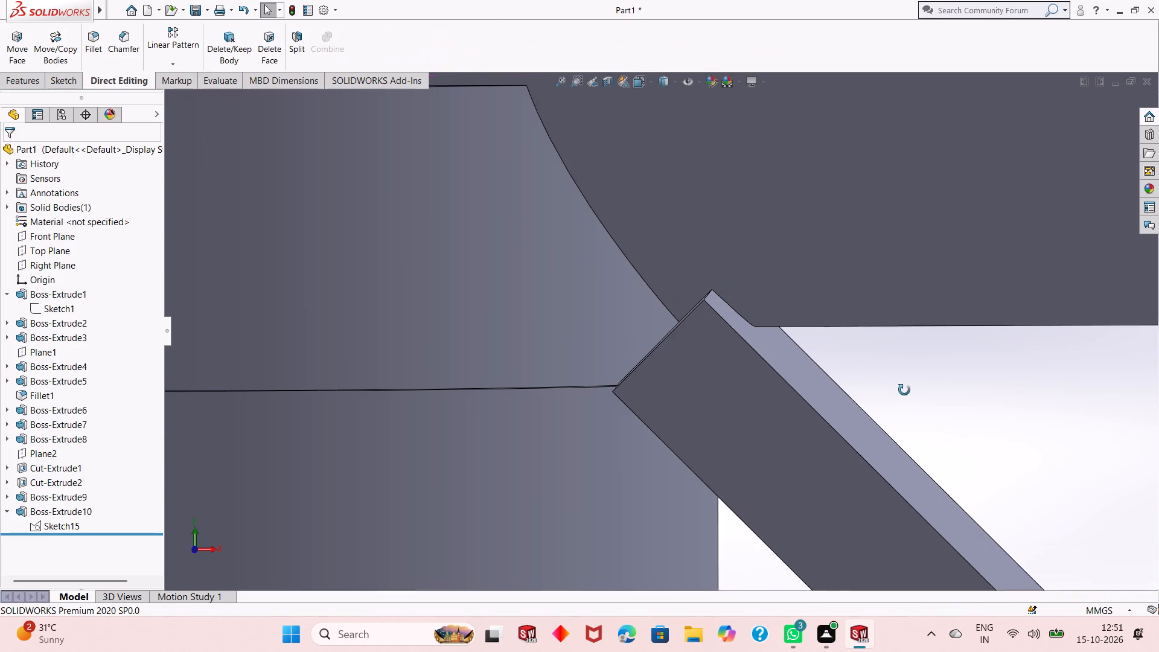
{"action": "middle_click_drag", "start_coordinate": [904, 390], "coordinate": [905, 446]}
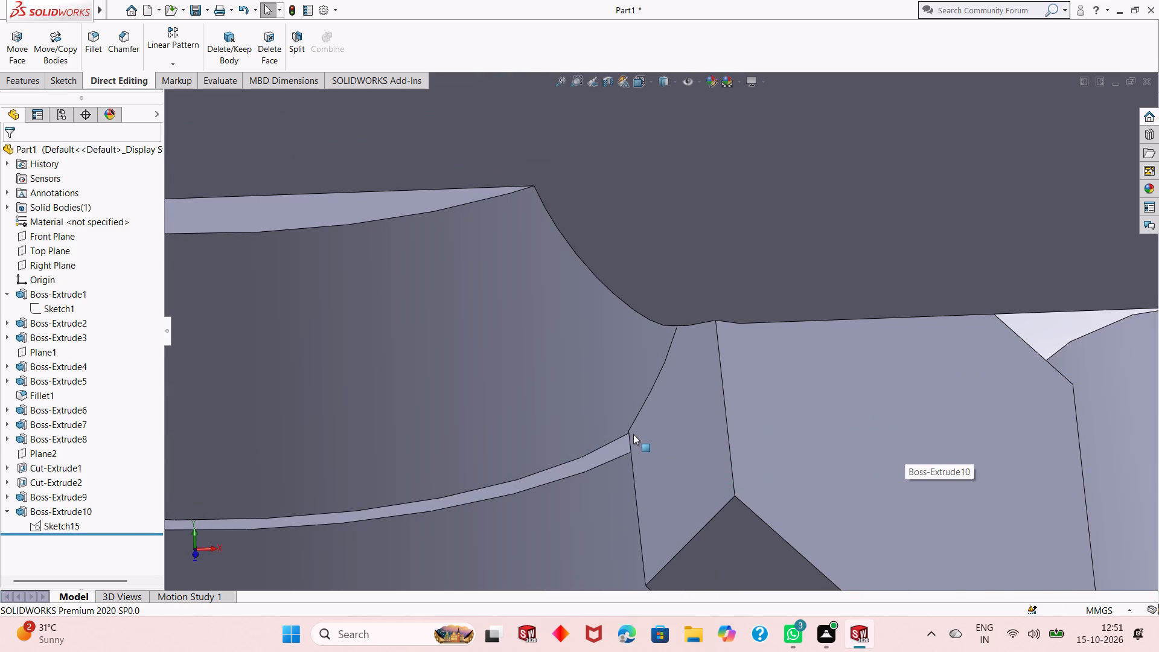
{"action": "middle_click_drag", "start_coordinate": [725, 401], "coordinate": [727, 399]}
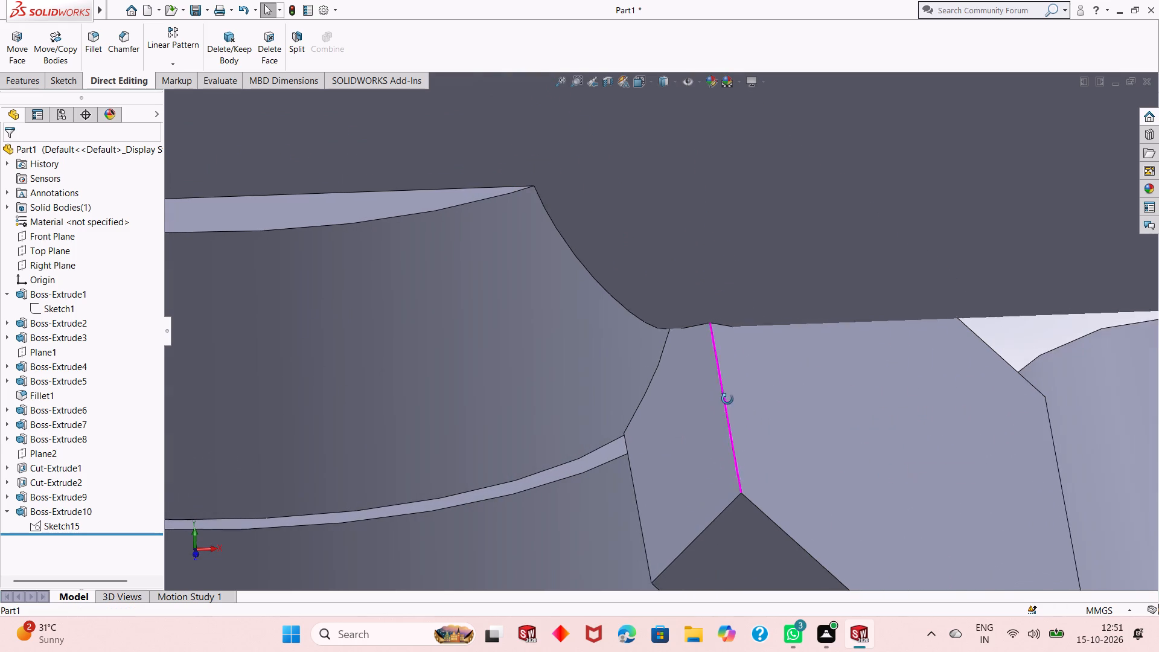
{"action": "middle_click_drag", "start_coordinate": [727, 399], "coordinate": [716, 404]}
{"action": "scroll", "coordinate": [714, 402], "scroll_direction": "up", "scroll_amount": 5}
{"action": "left_click", "coordinate": [763, 404]}
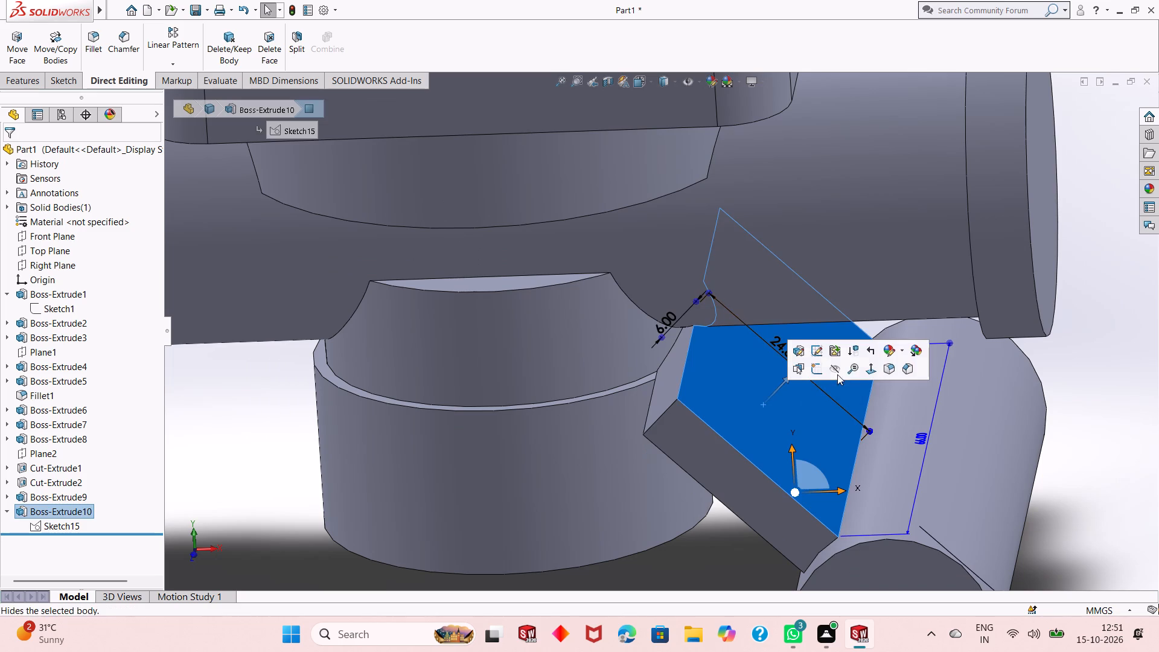
{"action": "left_click", "coordinate": [815, 372]}
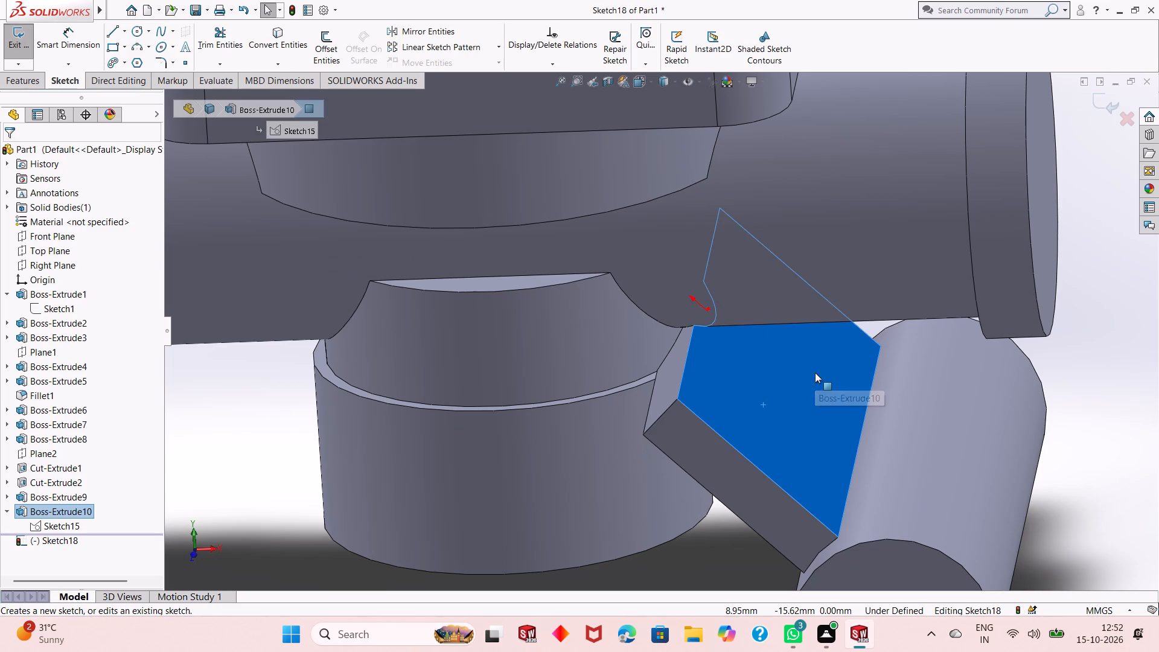
{"action": "key", "text": "ctrl+8"}
{"action": "left_click", "coordinate": [815, 372]}
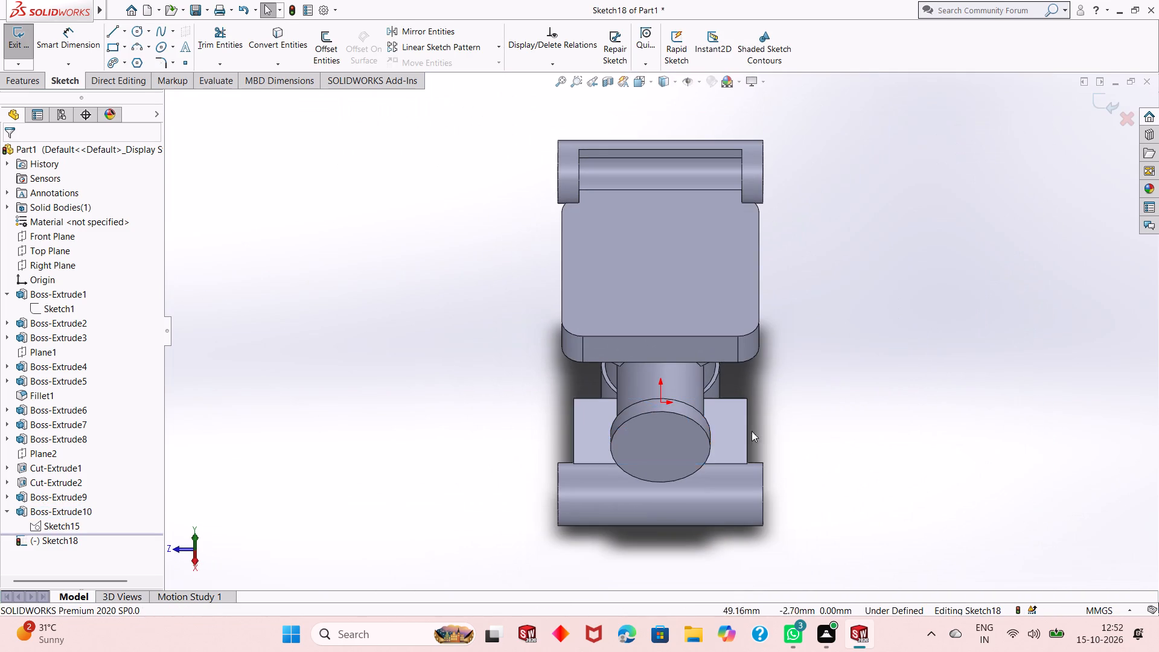
{"action": "scroll", "coordinate": [682, 420], "scroll_direction": "up", "scroll_amount": 1}
{"action": "scroll", "coordinate": [648, 394], "scroll_direction": "down", "scroll_amount": 4}
{"action": "scroll", "coordinate": [715, 391], "scroll_direction": "down", "scroll_amount": 2}
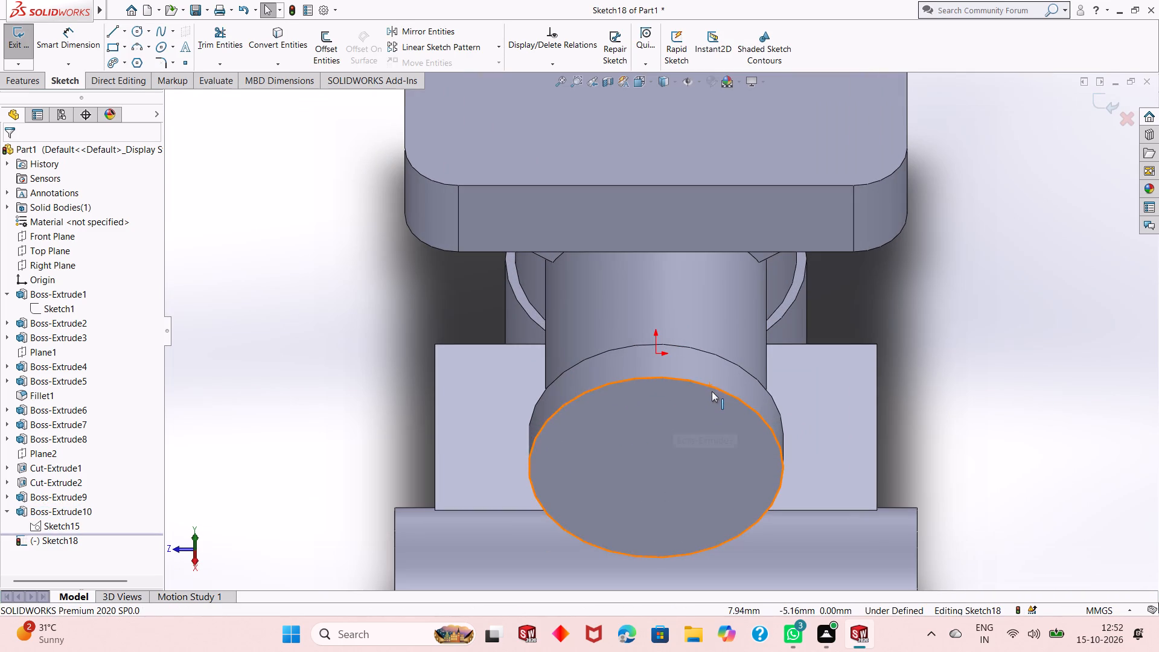
With hidden lines visible, sketch a closed triangle at one side of the rib face, sides about 31.6, 24.8 and 19.9 mm.
{"action": "left_click", "coordinate": [668, 84]}
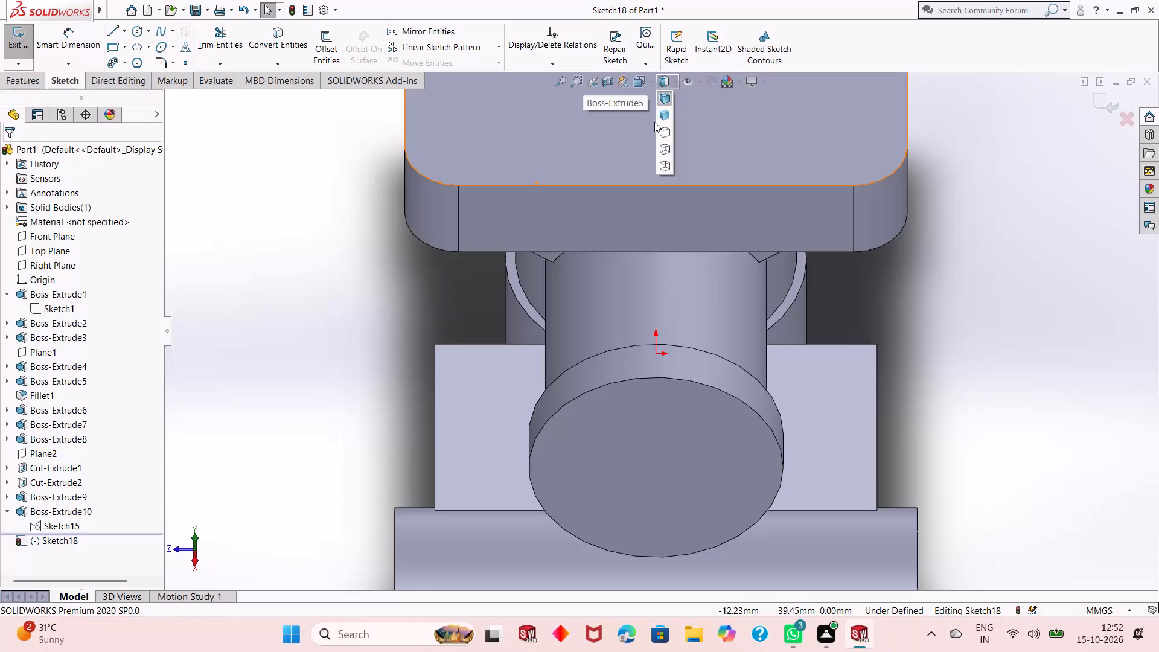
{"action": "left_click", "coordinate": [660, 147]}
{"action": "scroll", "coordinate": [632, 299], "scroll_direction": "down", "scroll_amount": 1}
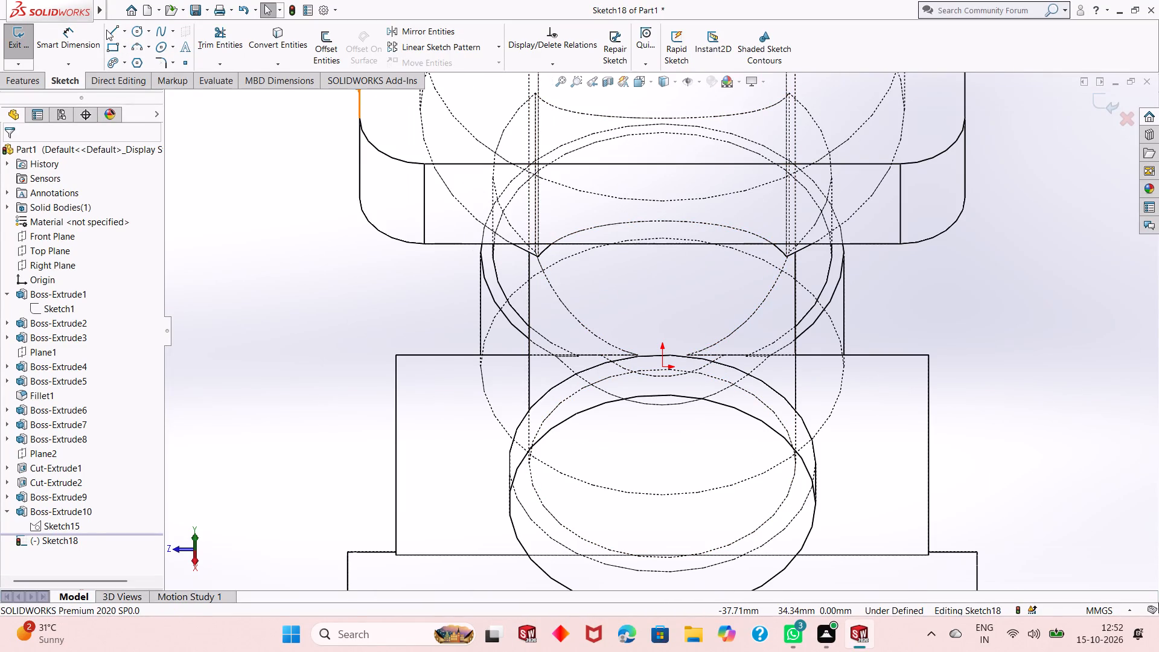
{"action": "left_click", "coordinate": [106, 28]}
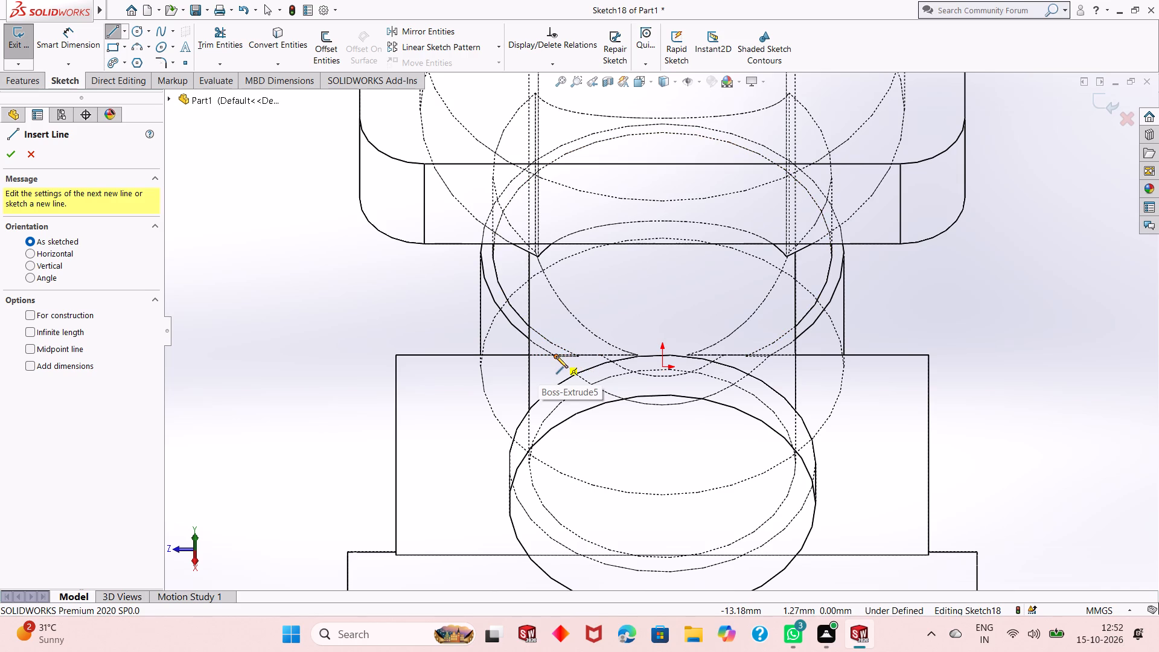
{"action": "left_click", "coordinate": [556, 356]}
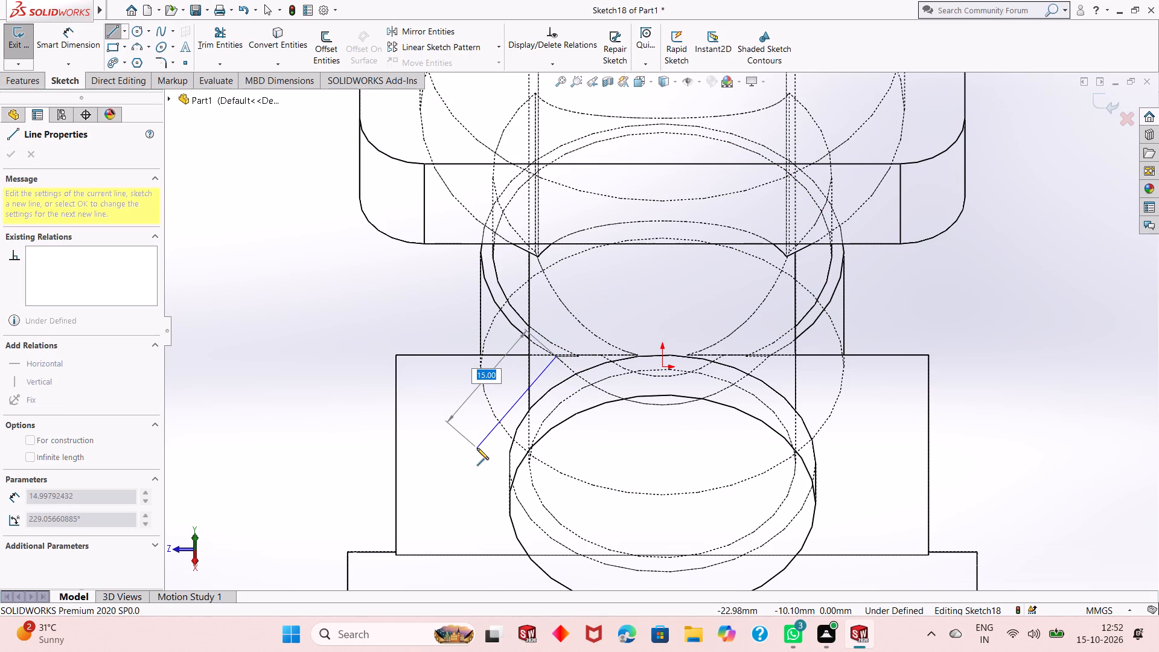
{"action": "left_click", "coordinate": [396, 555]}
{"action": "left_click", "coordinate": [395, 354]}
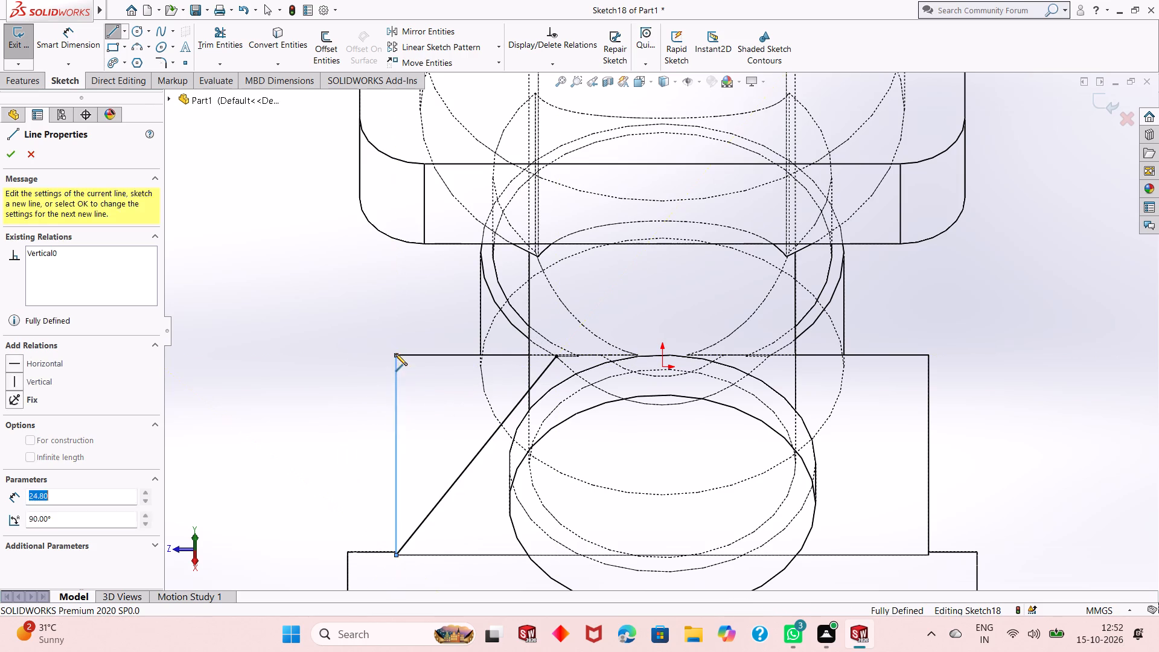
{"action": "left_click", "coordinate": [557, 356]}
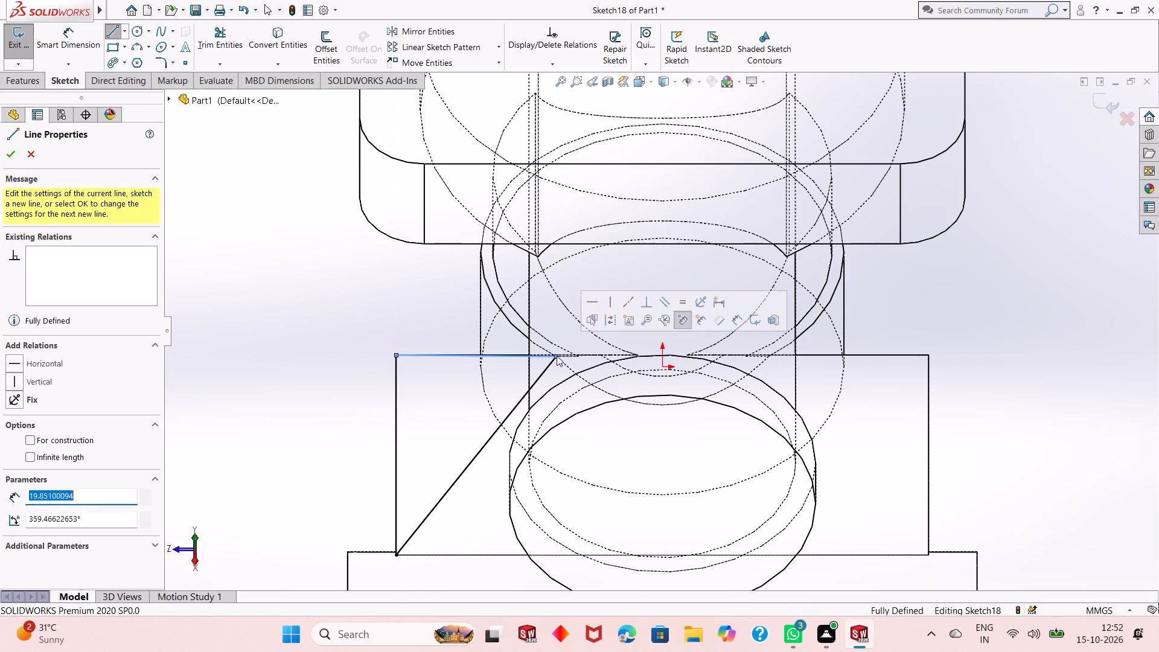
{"action": "right_click", "coordinate": [292, 372]}
{"action": "left_click", "coordinate": [316, 379]}
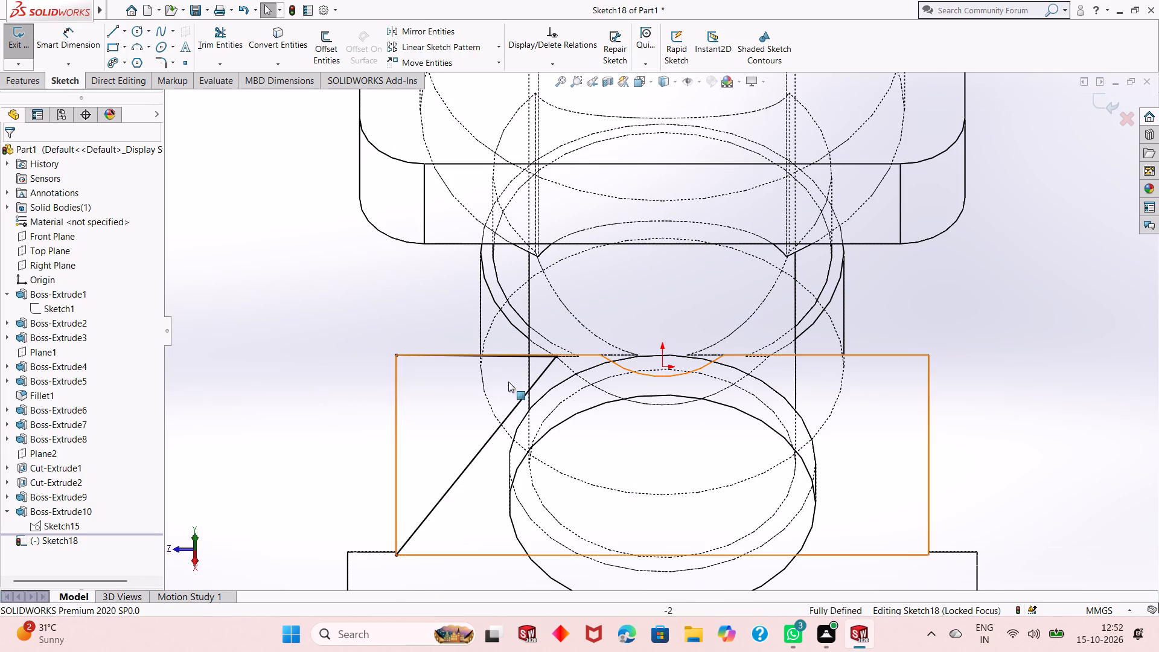
Return the model display to shaded with edges.
{"action": "scroll", "coordinate": [548, 363], "scroll_direction": "down", "scroll_amount": 2}
{"action": "scroll", "coordinate": [548, 362], "scroll_direction": "up", "scroll_amount": 3}
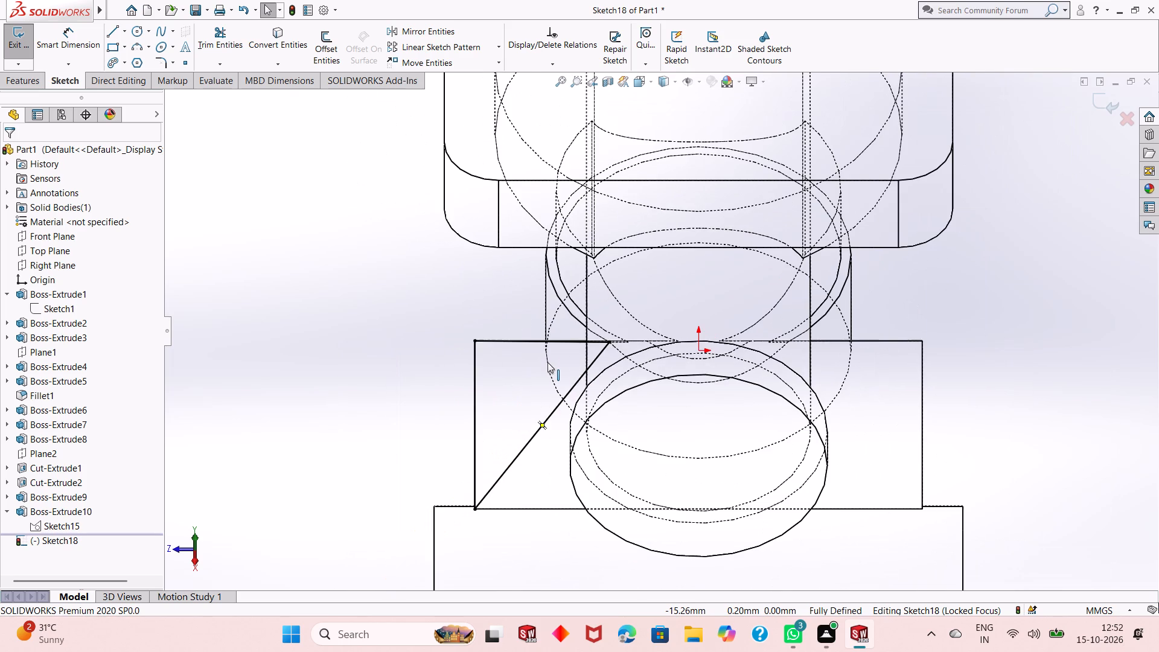
{"action": "left_click", "coordinate": [659, 84]}
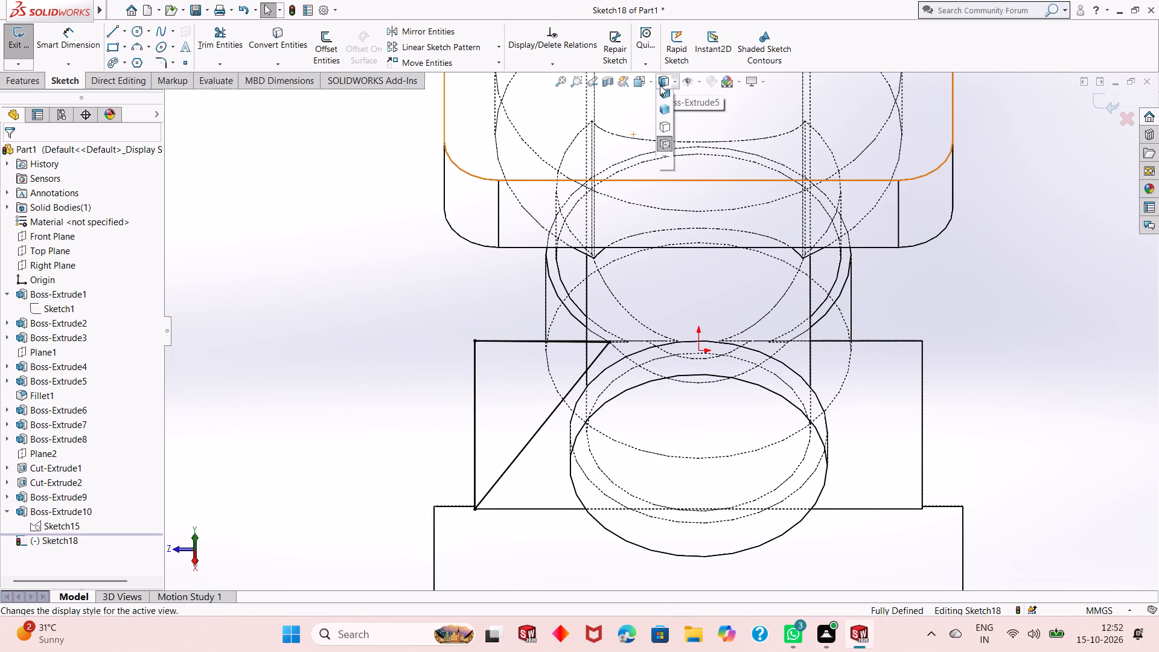
{"action": "left_click", "coordinate": [662, 102]}
Examine from several angles how the triangle on the rib face lies relative to the vertical cylinder and the lower cross cylinder.
{"action": "scroll", "coordinate": [593, 428], "scroll_direction": "up", "scroll_amount": 1}
{"action": "middle_click_drag", "start_coordinate": [592, 425], "coordinate": [631, 340]}
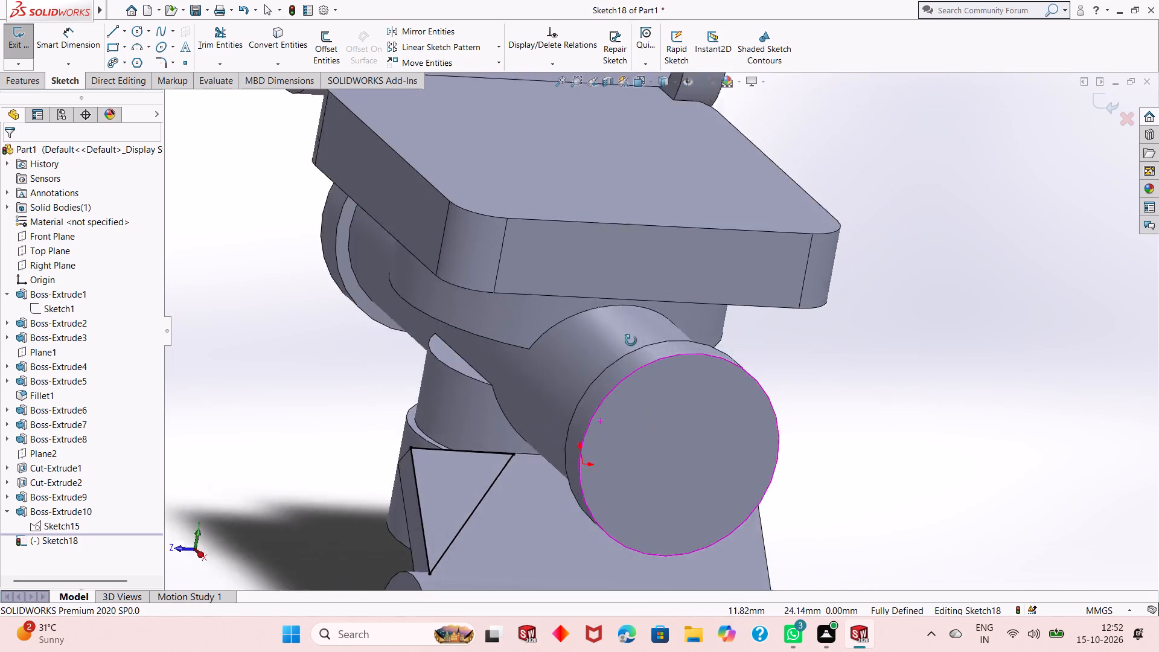
{"action": "middle_click_drag", "start_coordinate": [631, 340], "coordinate": [680, 354]}
{"action": "scroll", "coordinate": [484, 427], "scroll_direction": "up", "scroll_amount": 4}
{"action": "middle_click_drag", "start_coordinate": [466, 438], "coordinate": [551, 423]}
{"action": "scroll", "coordinate": [466, 438], "scroll_direction": "up", "scroll_amount": 1}
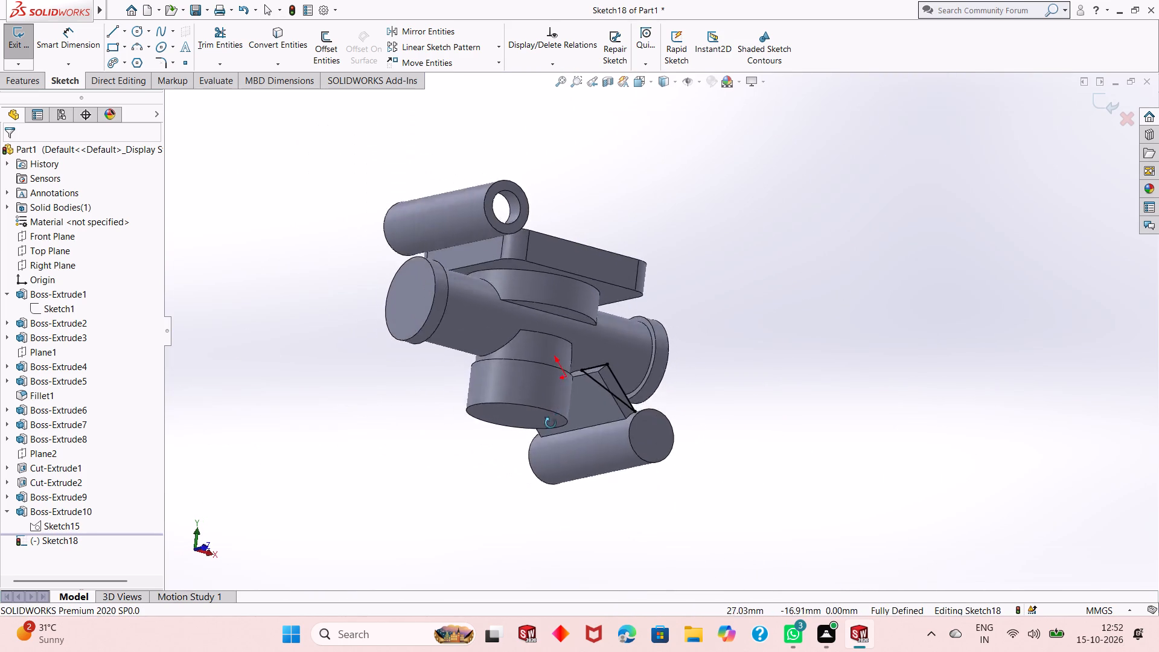
{"action": "middle_click_drag", "start_coordinate": [551, 423], "coordinate": [551, 473]}
{"action": "scroll", "coordinate": [592, 354], "scroll_direction": "down", "scroll_amount": 6}
{"action": "middle_click_drag", "start_coordinate": [584, 374], "coordinate": [566, 416]}
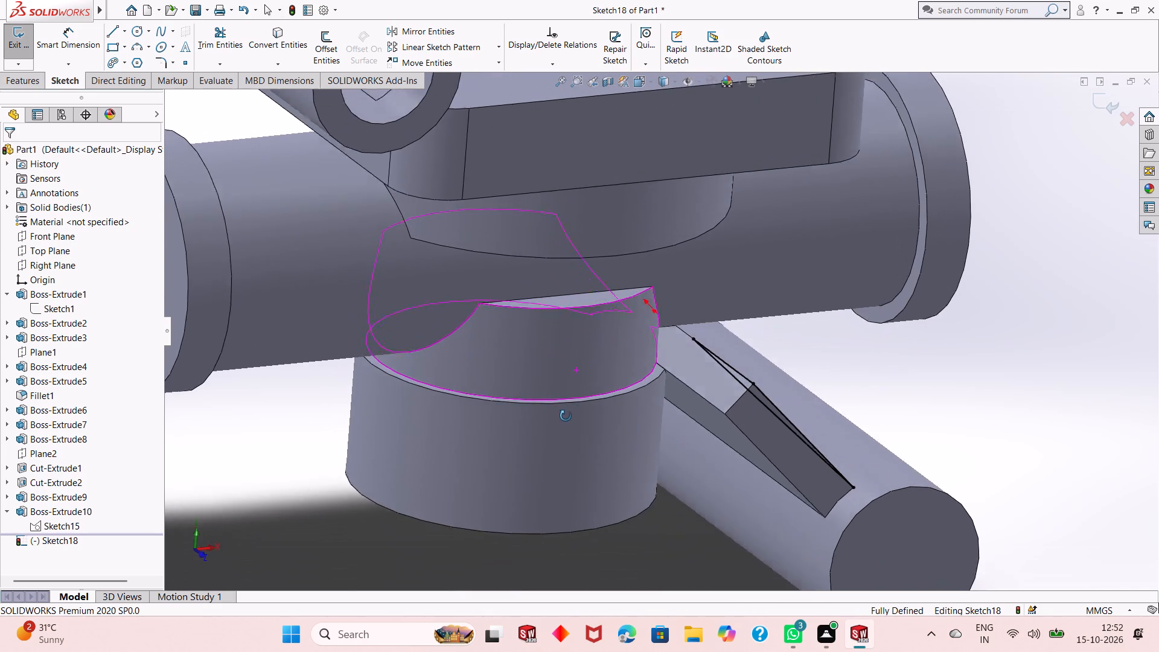
{"action": "middle_click_drag", "start_coordinate": [566, 416], "coordinate": [549, 422]}
{"action": "middle_click_drag", "start_coordinate": [549, 422], "coordinate": [519, 426]}
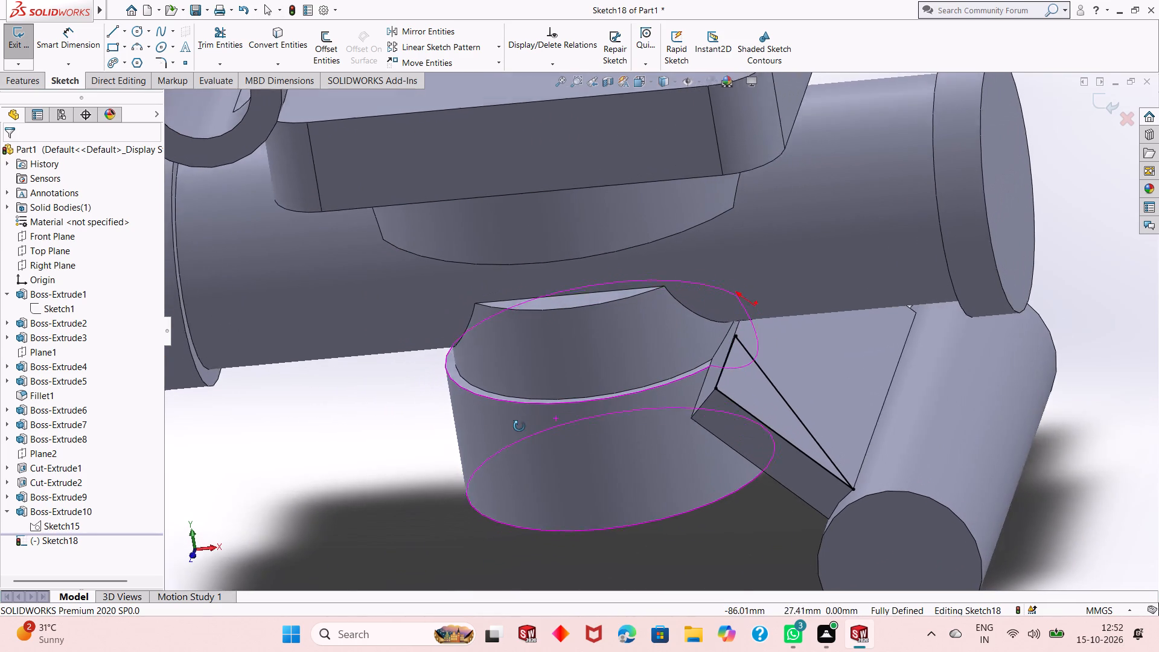
{"action": "middle_click_drag", "start_coordinate": [519, 426], "coordinate": [517, 427]}
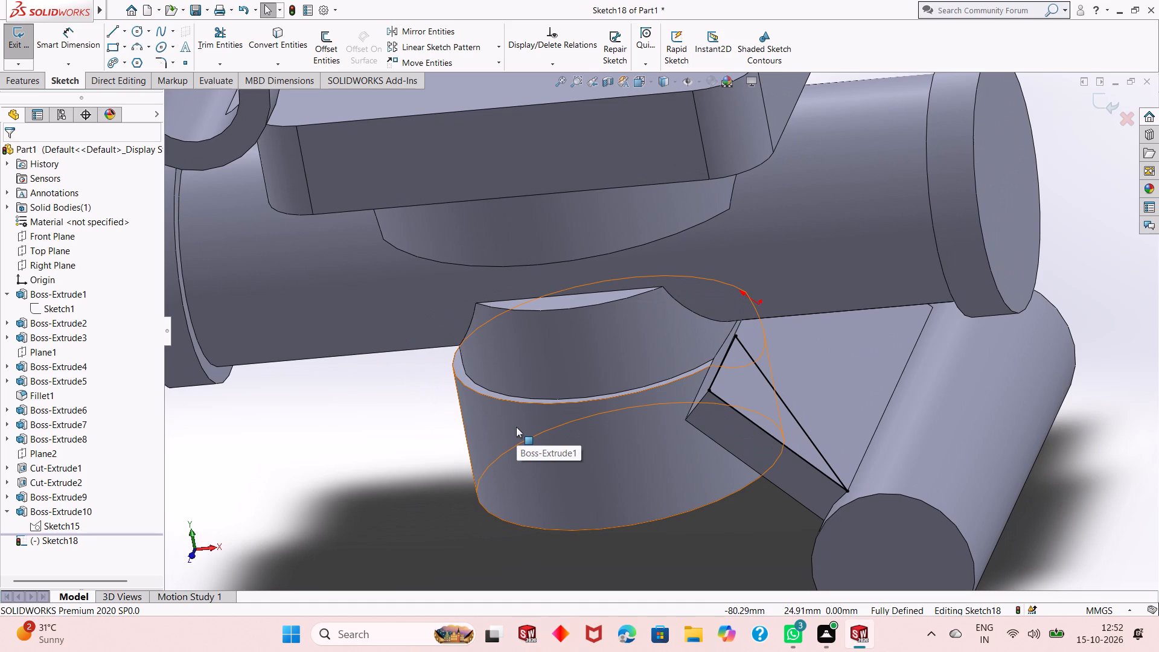
{"action": "middle_click_drag", "start_coordinate": [625, 366], "coordinate": [630, 387]}
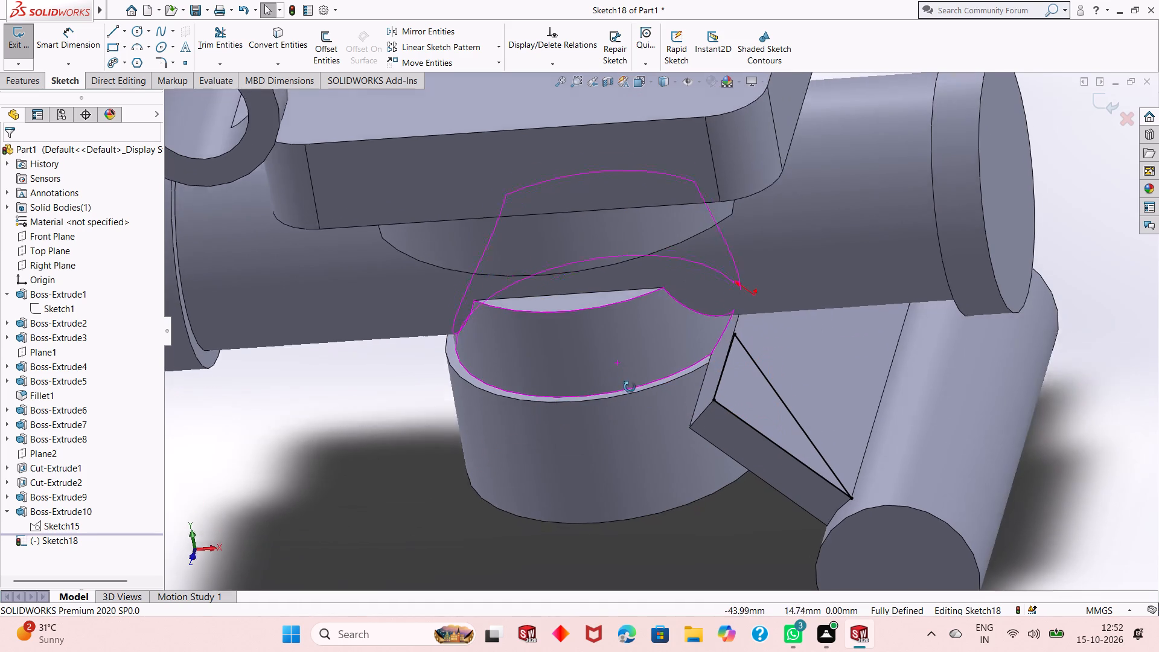
View the rib's sloped face straight on with hidden lines visible and undo the triangle sketched on it.
{"action": "middle_click_drag", "start_coordinate": [630, 387], "coordinate": [646, 386]}
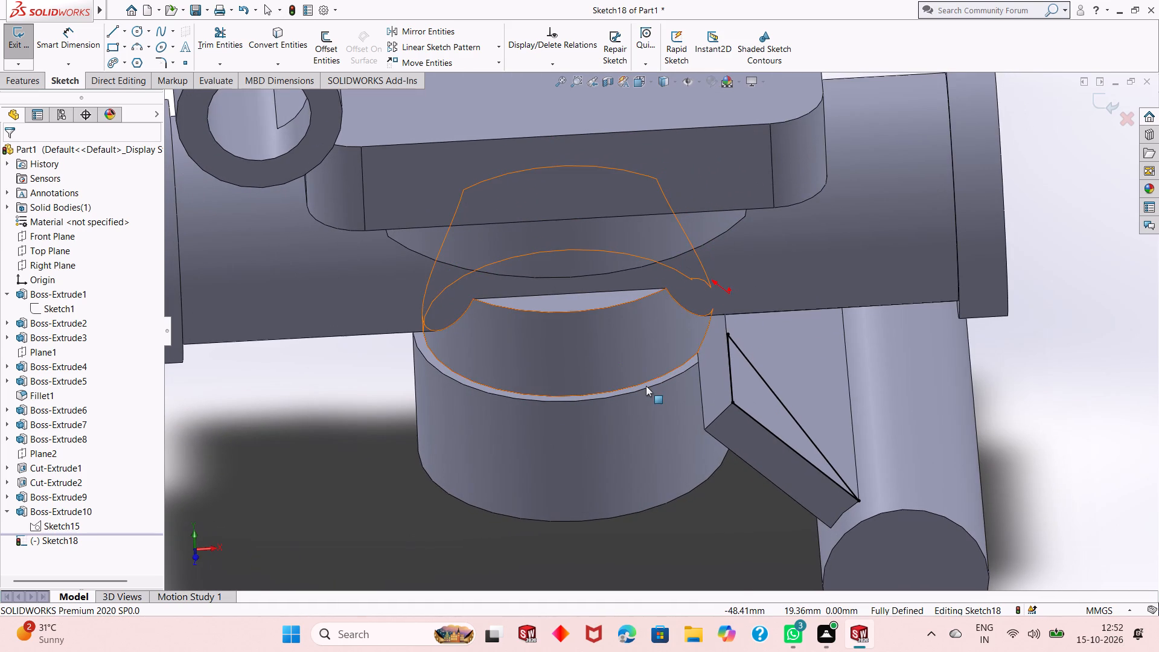
{"action": "middle_click_drag", "start_coordinate": [687, 437], "coordinate": [667, 376]}
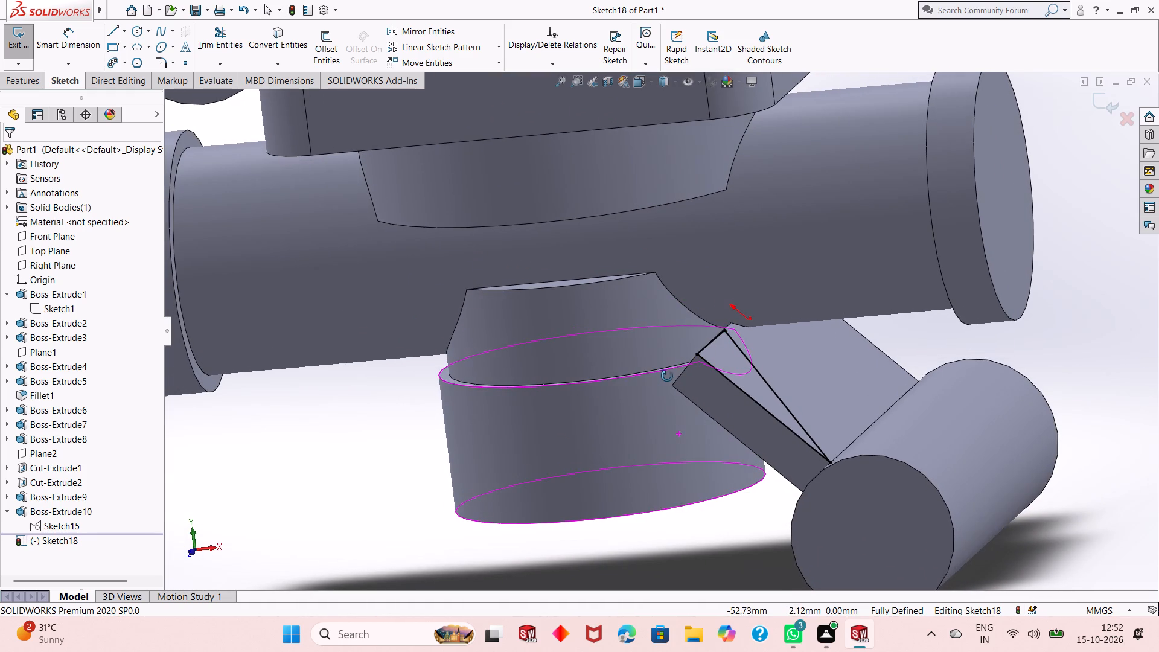
{"action": "middle_click_drag", "start_coordinate": [667, 376], "coordinate": [654, 385]}
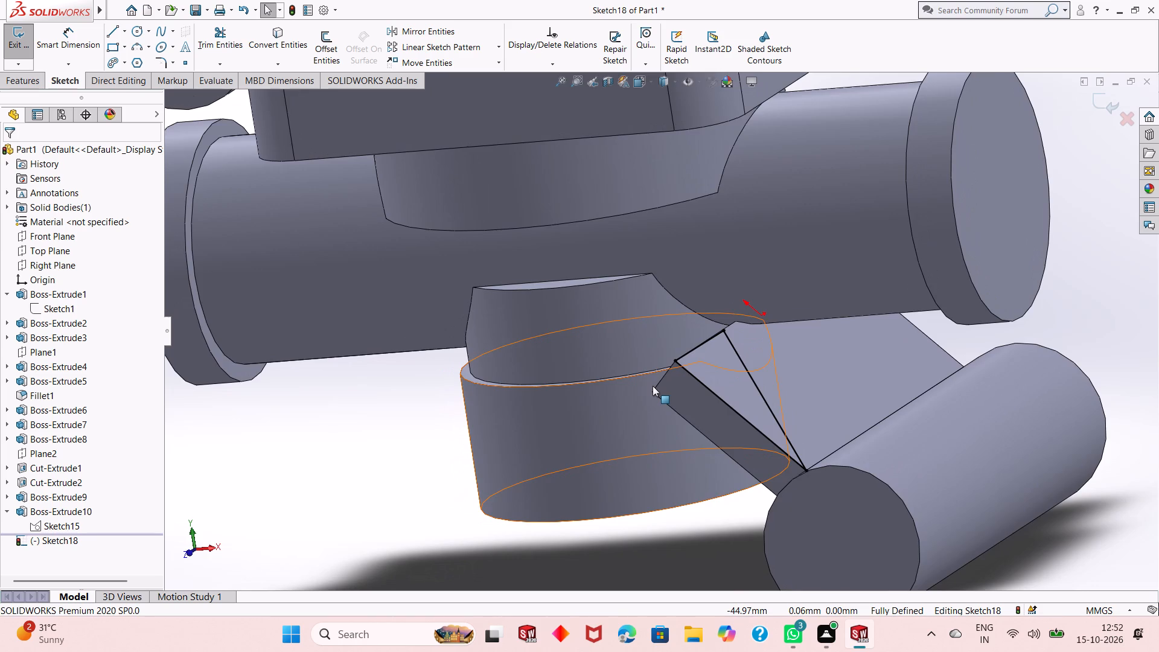
{"action": "key", "text": "ctrl+8"}
{"action": "left_click", "coordinate": [663, 85]}
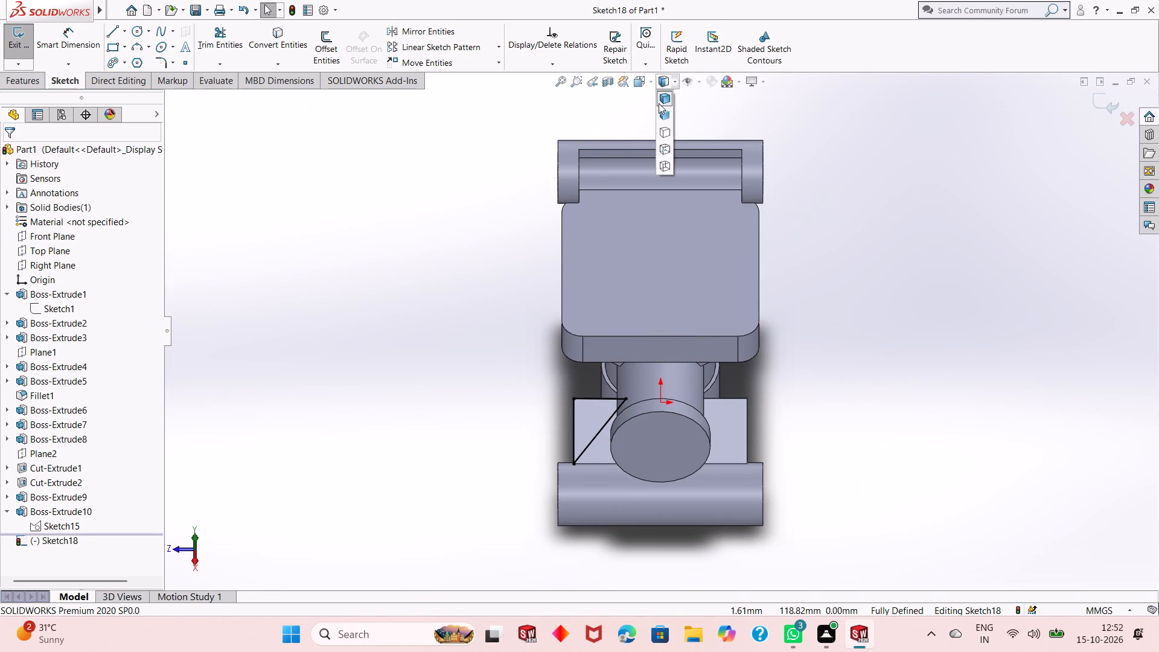
{"action": "left_click", "coordinate": [662, 150]}
{"action": "scroll", "coordinate": [647, 369], "scroll_direction": "down", "scroll_amount": 7}
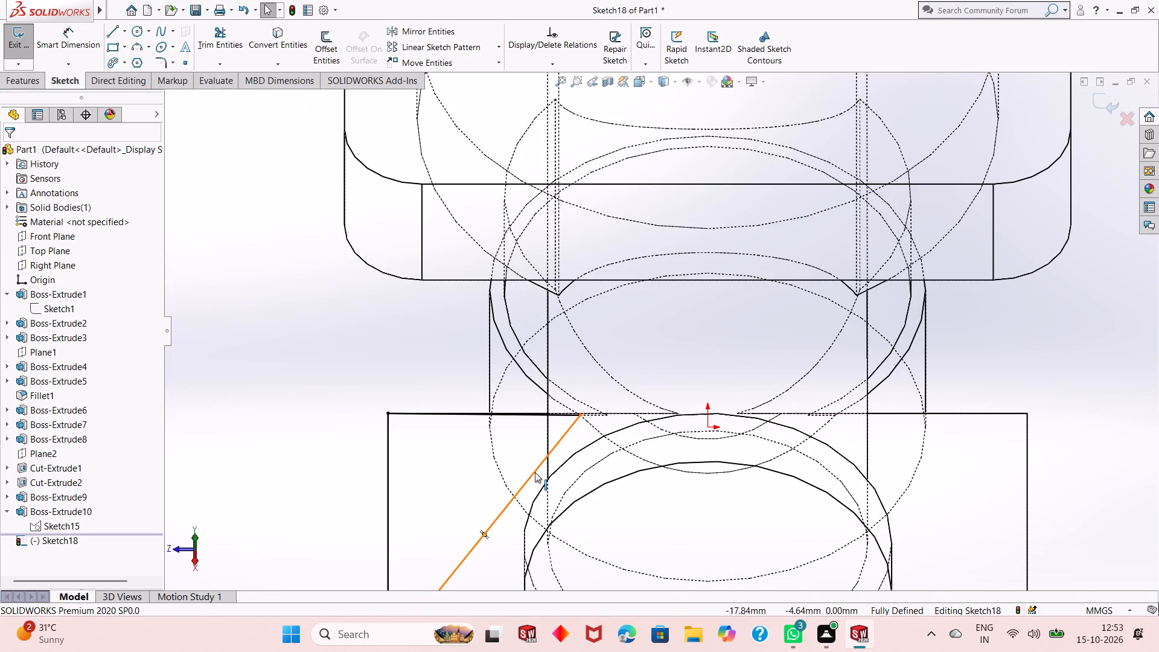
{"action": "key", "text": "ctrl+z"}
{"action": "key", "text": "ctrl+z"}
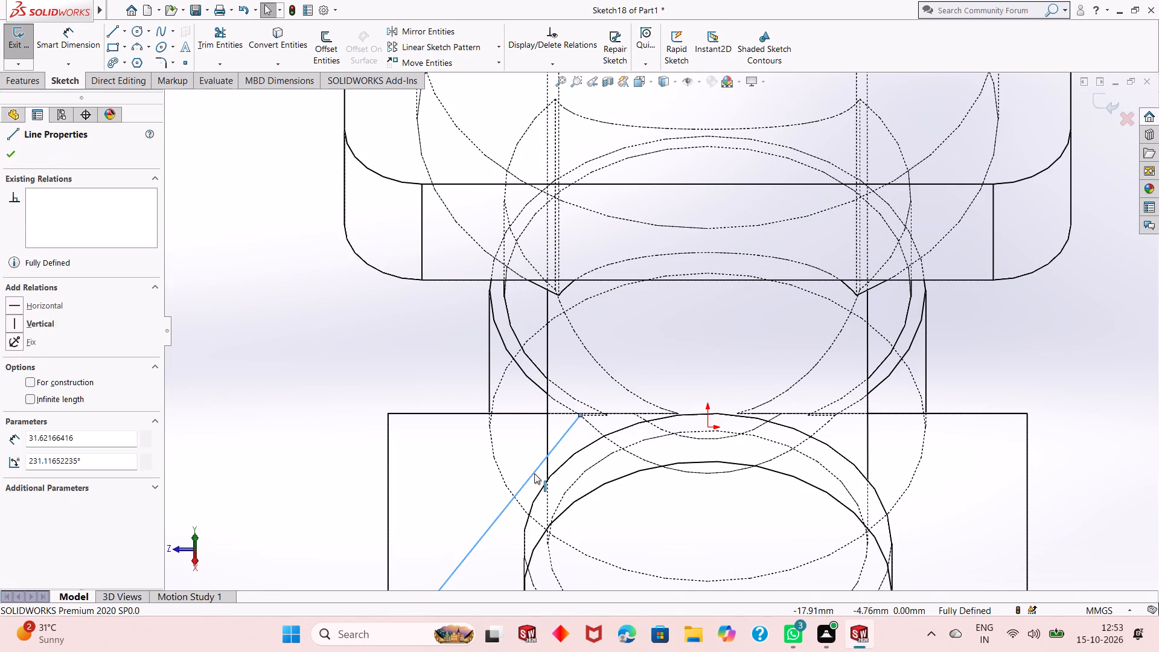
{"action": "key", "text": "ctrl+z"}
Sketch a closed triangle through the rib face's upper and lower outer corners, with its upper side about 22.4 mm along the top edge.
{"action": "left_click", "coordinate": [107, 34]}
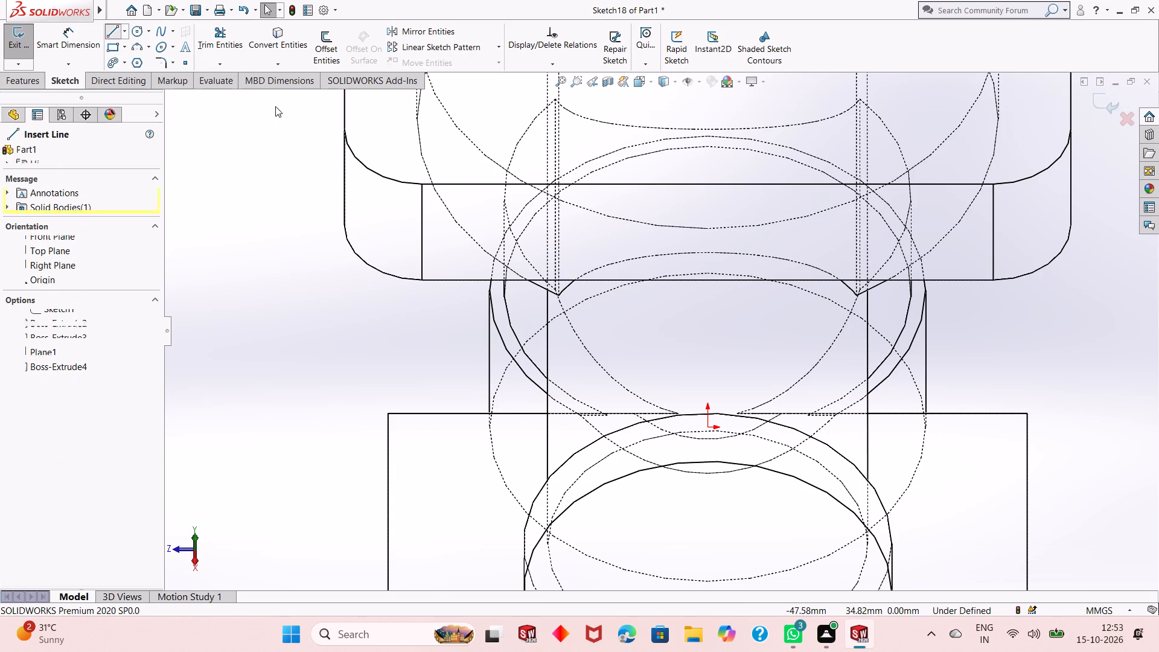
{"action": "left_click", "coordinate": [605, 413]}
{"action": "scroll", "coordinate": [524, 454], "scroll_direction": "down", "scroll_amount": 1}
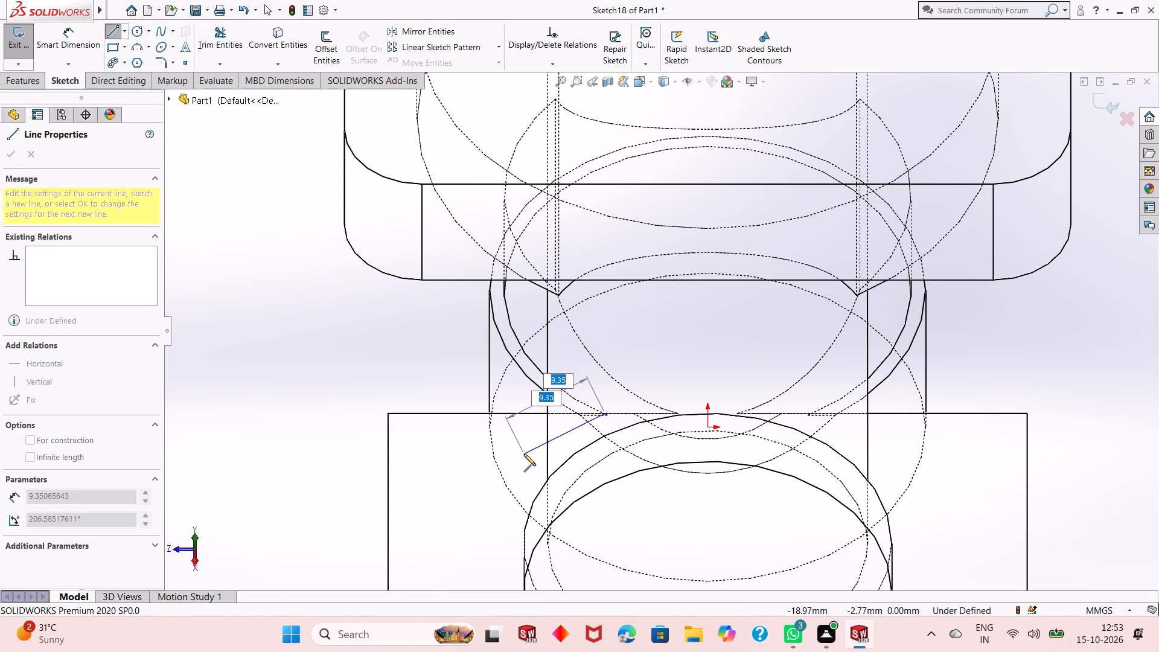
{"action": "scroll", "coordinate": [524, 454], "scroll_direction": "up", "scroll_amount": 4}
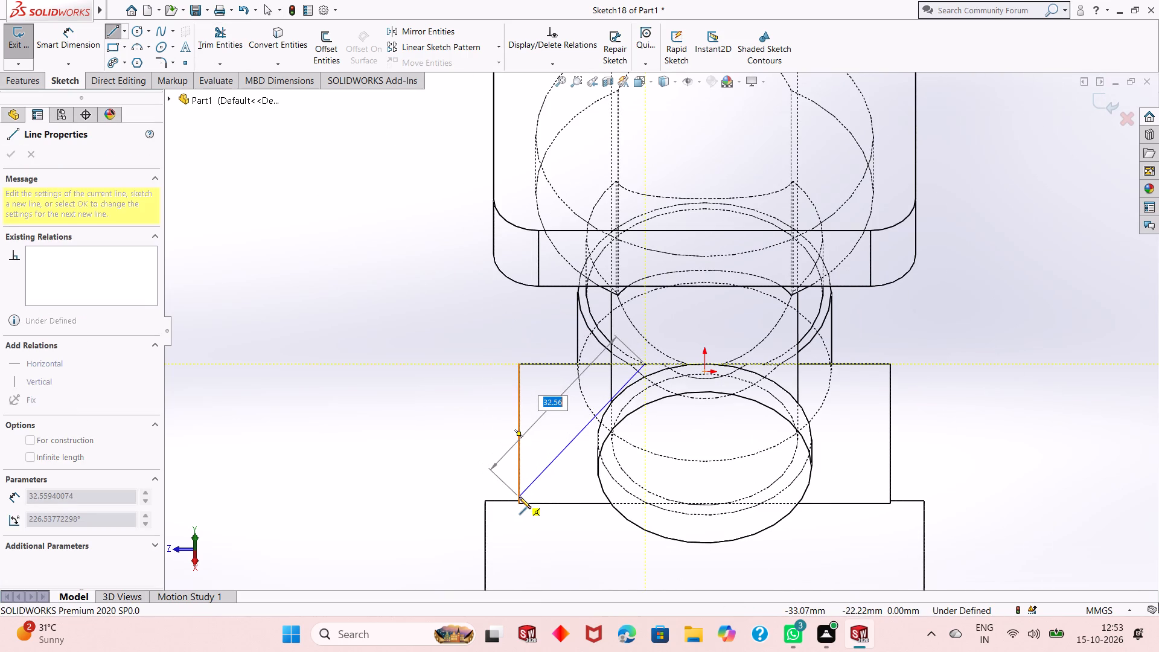
{"action": "left_click", "coordinate": [519, 502]}
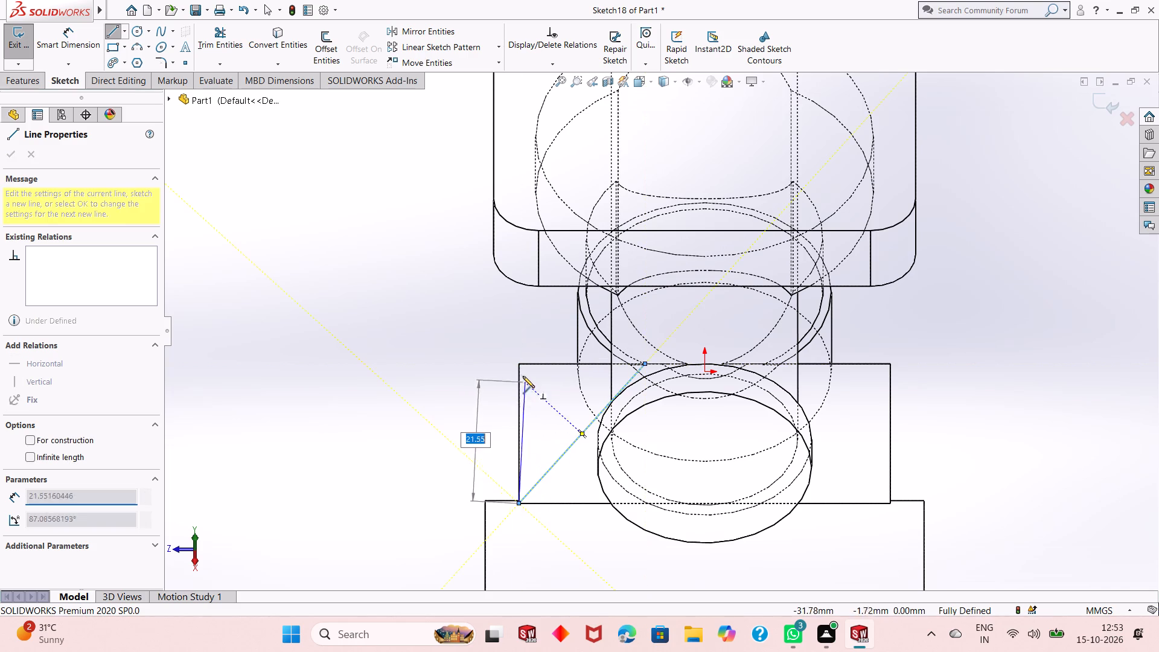
{"action": "left_click", "coordinate": [519, 365]}
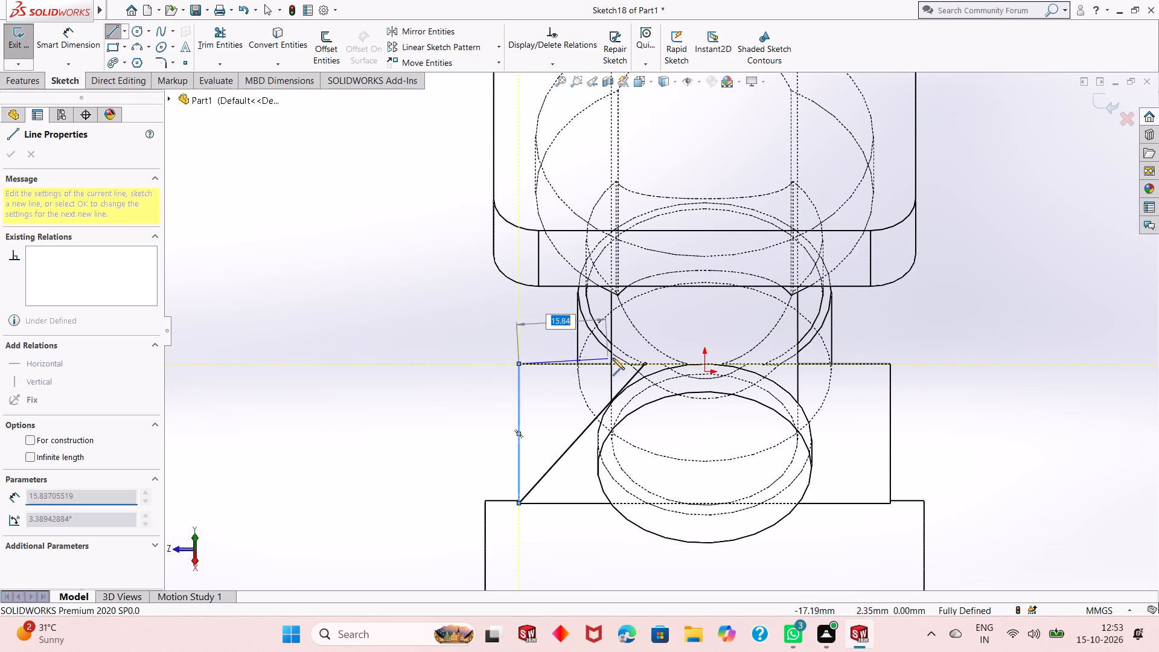
{"action": "left_click", "coordinate": [645, 362]}
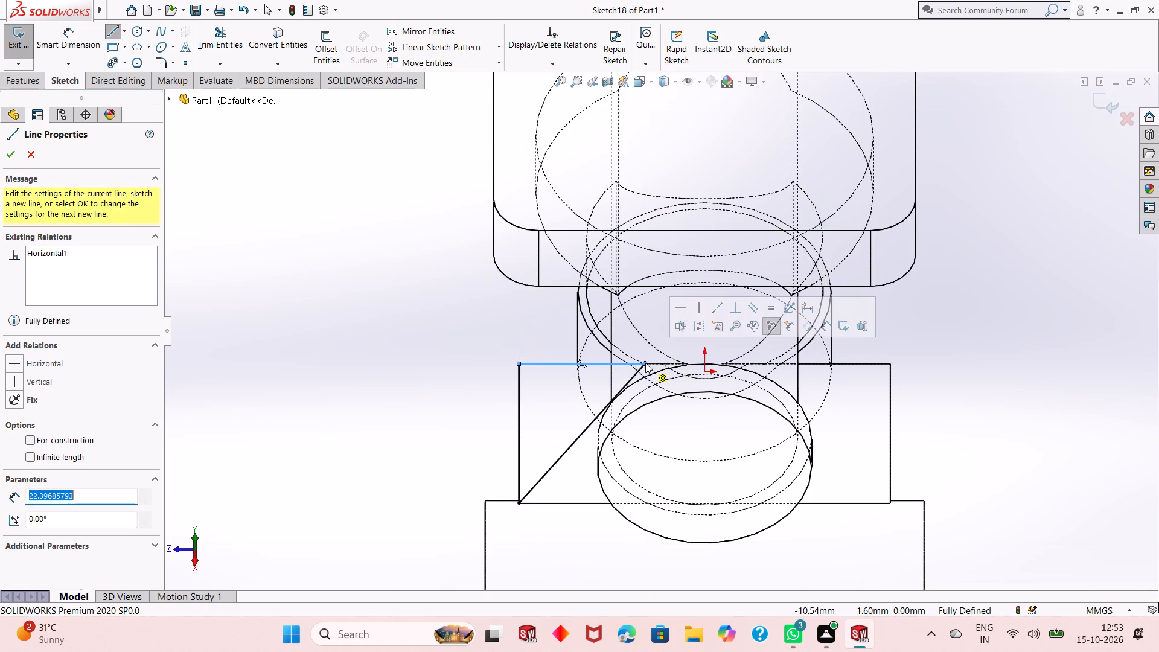
{"action": "key", "text": "Escape"}
{"action": "key", "text": "Escape"}
{"action": "key", "text": "Escape"}
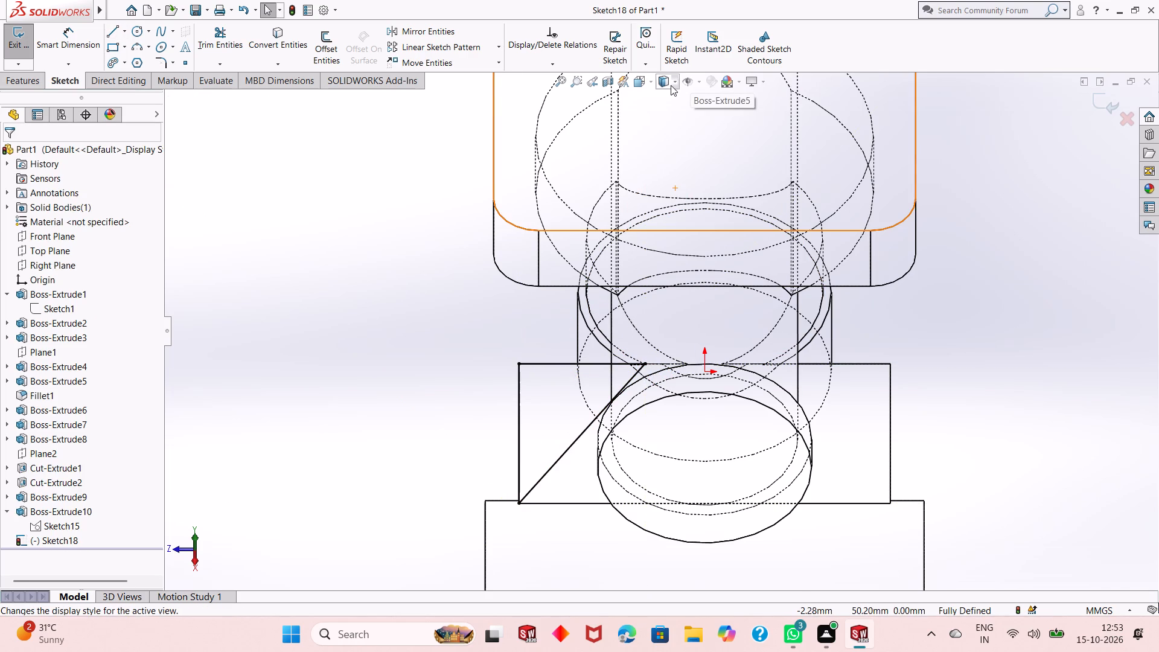
Return the model display to shaded with edges and view the new triangle at an angle.
{"action": "left_click", "coordinate": [671, 85]}
{"action": "left_click", "coordinate": [671, 95]}
{"action": "scroll", "coordinate": [617, 394], "scroll_direction": "up", "scroll_amount": 2}
{"action": "middle_click_drag", "start_coordinate": [617, 394], "coordinate": [767, 385]}
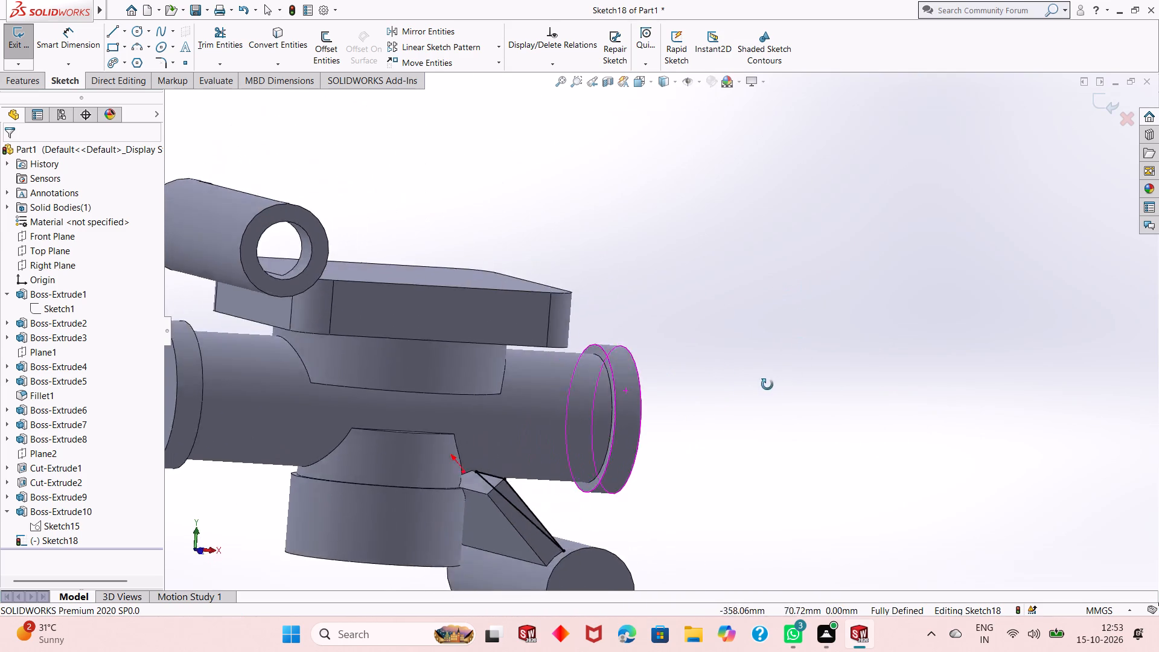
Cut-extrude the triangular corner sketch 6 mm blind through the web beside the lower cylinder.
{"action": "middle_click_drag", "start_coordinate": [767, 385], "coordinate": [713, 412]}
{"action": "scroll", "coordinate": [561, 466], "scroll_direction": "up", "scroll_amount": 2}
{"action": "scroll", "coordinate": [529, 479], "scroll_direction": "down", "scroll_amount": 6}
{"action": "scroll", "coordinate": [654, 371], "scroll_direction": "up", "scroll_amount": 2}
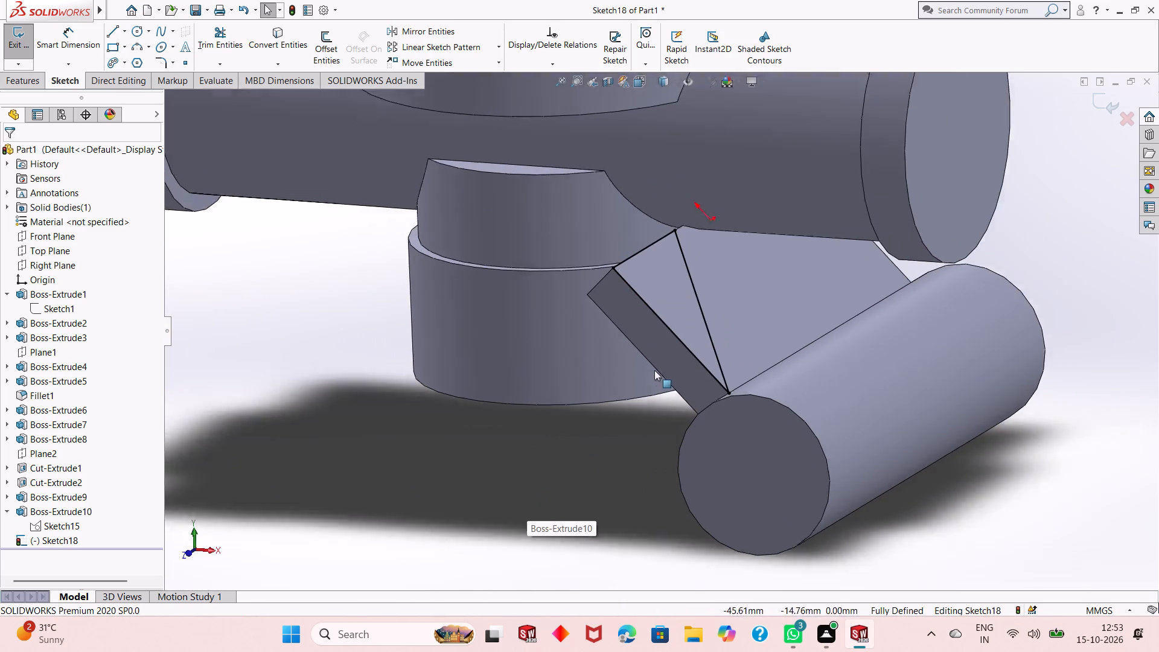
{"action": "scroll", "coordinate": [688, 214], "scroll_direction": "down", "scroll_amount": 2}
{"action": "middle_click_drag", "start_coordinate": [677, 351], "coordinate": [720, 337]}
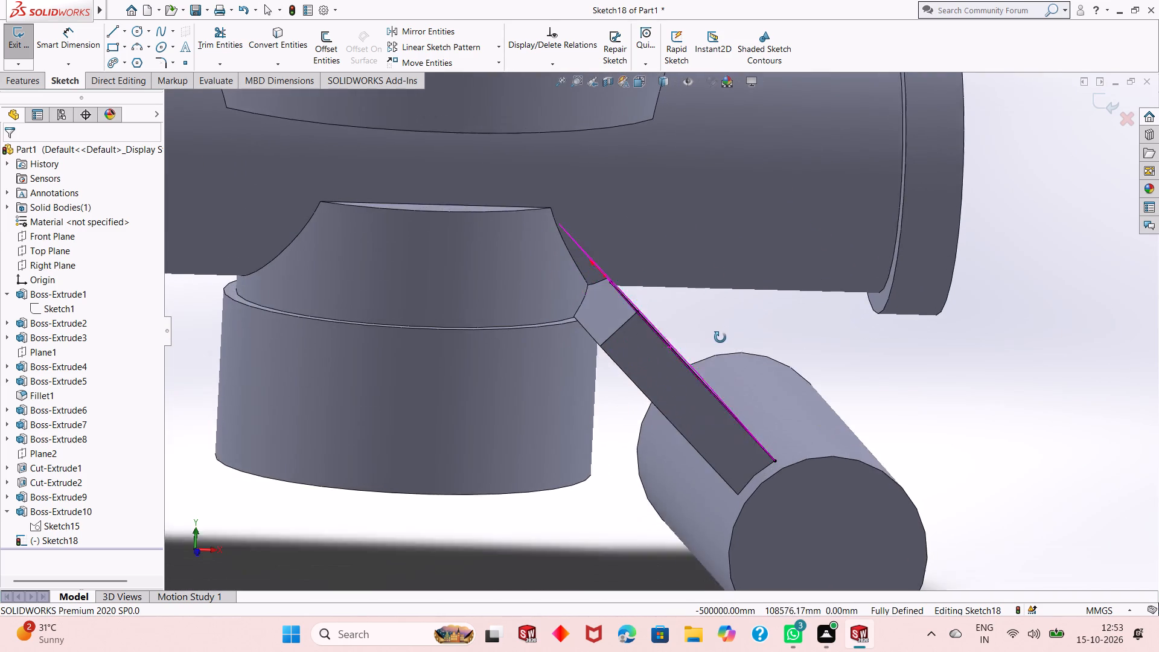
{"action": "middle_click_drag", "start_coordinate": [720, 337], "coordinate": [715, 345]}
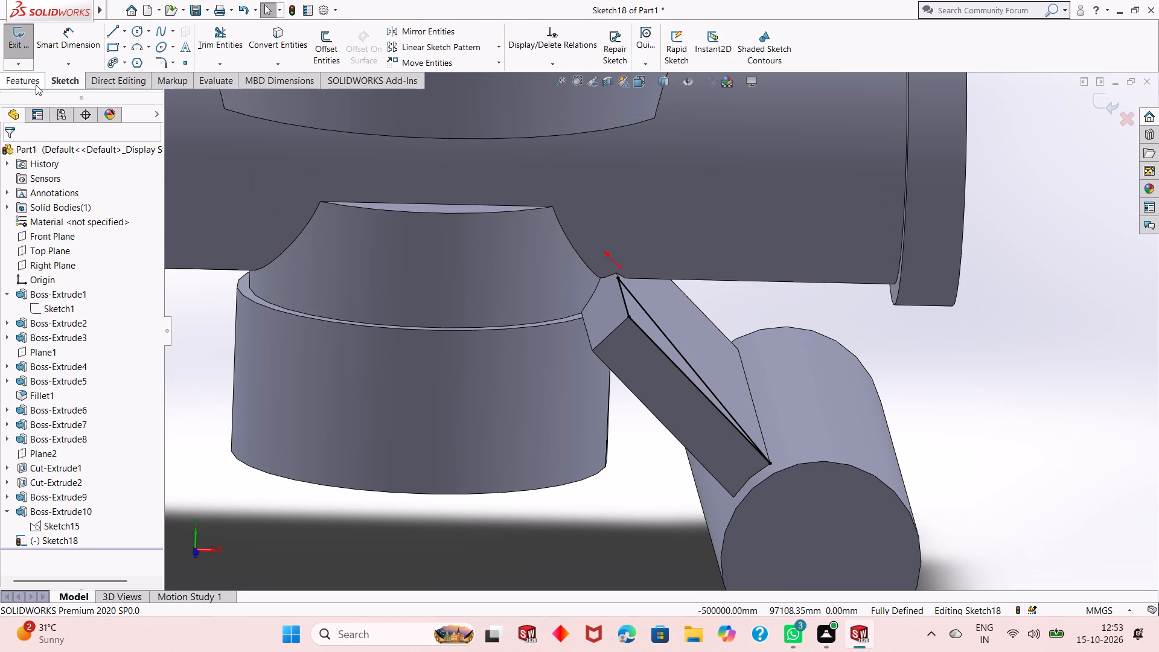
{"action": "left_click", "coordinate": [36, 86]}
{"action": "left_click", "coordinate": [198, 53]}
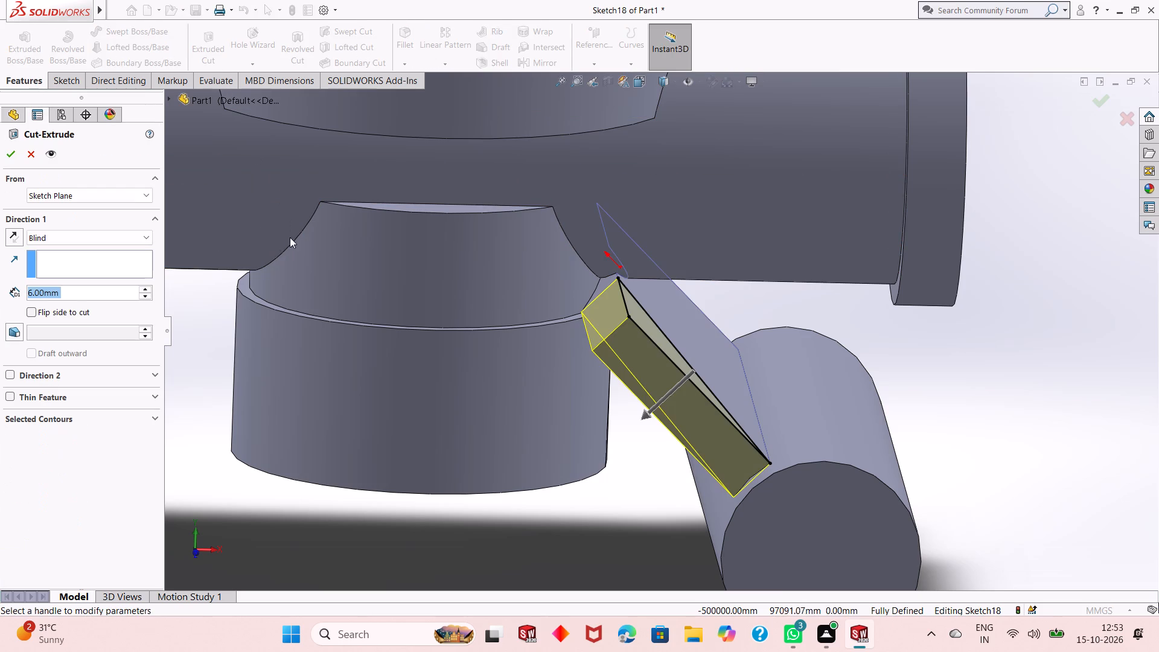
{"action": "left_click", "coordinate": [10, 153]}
Examine the cut corner of the web where it meets the stepped vertical cylinder from several angles.
{"action": "middle_click_drag", "start_coordinate": [532, 360], "coordinate": [505, 427]}
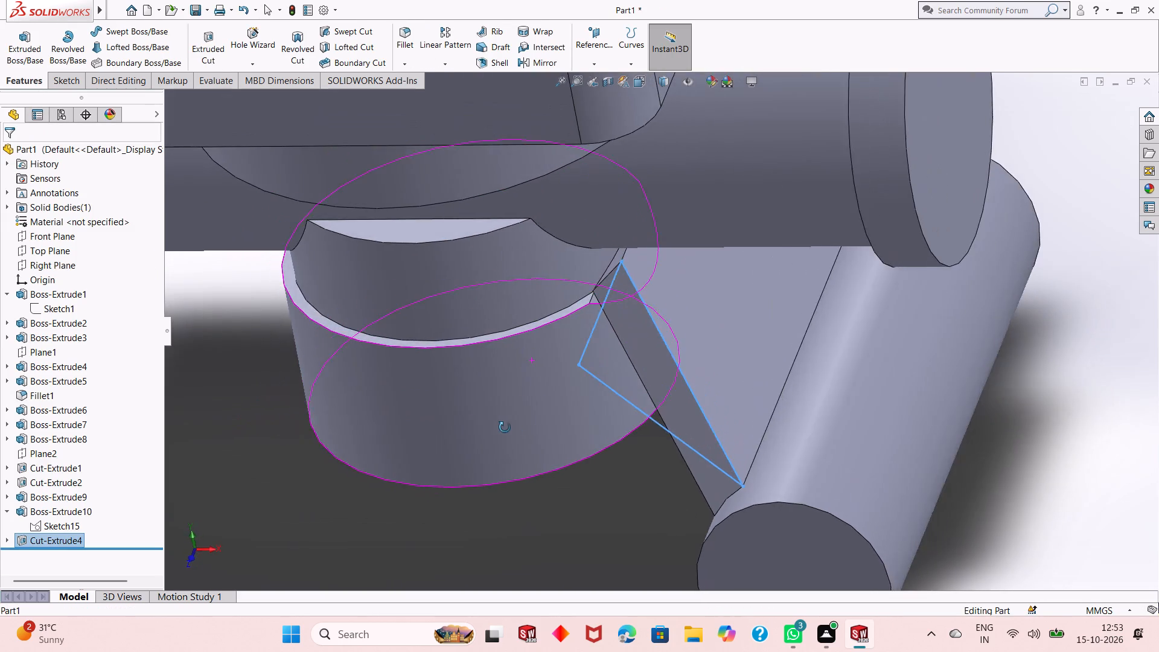
{"action": "middle_click_drag", "start_coordinate": [505, 427], "coordinate": [484, 416]}
{"action": "scroll", "coordinate": [583, 307], "scroll_direction": "down", "scroll_amount": 3}
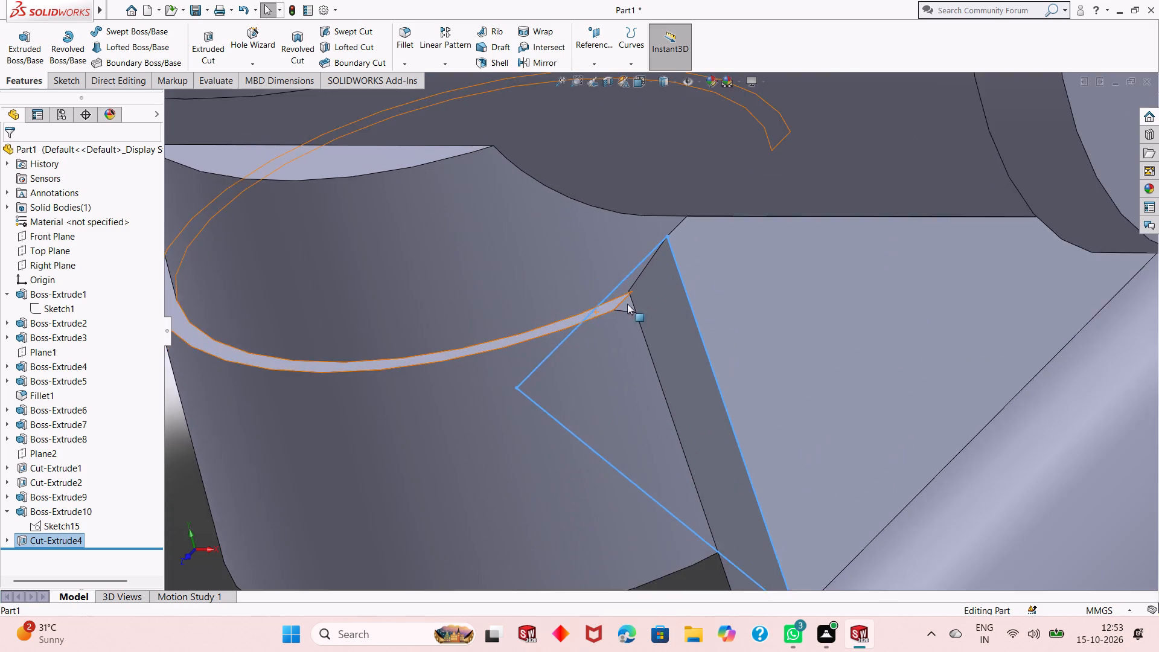
{"action": "scroll", "coordinate": [627, 304], "scroll_direction": "down", "scroll_amount": 2}
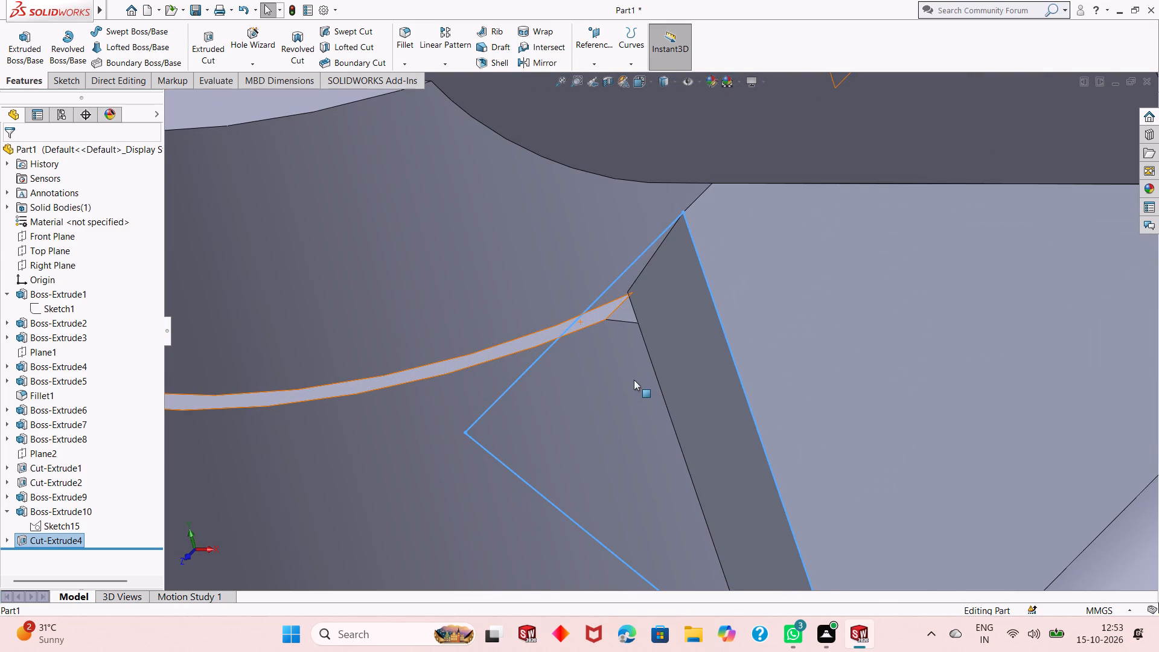
{"action": "scroll", "coordinate": [655, 263], "scroll_direction": "down", "scroll_amount": 3}
{"action": "middle_click_drag", "start_coordinate": [634, 336], "coordinate": [655, 342]}
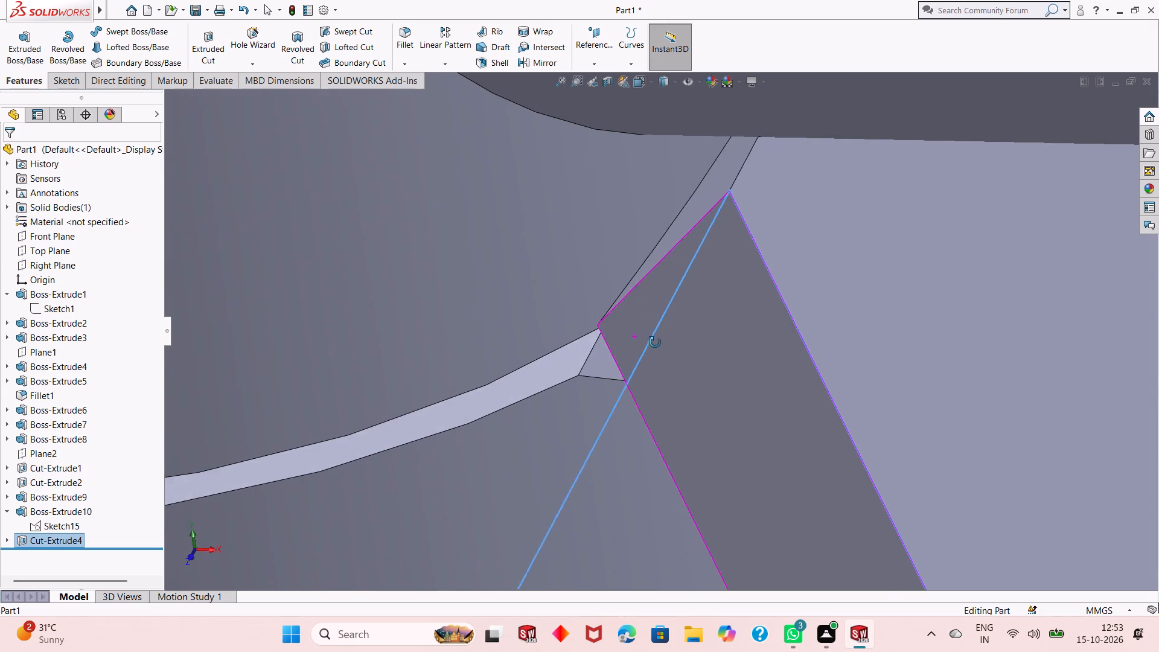
{"action": "middle_click_drag", "start_coordinate": [655, 342], "coordinate": [665, 351]}
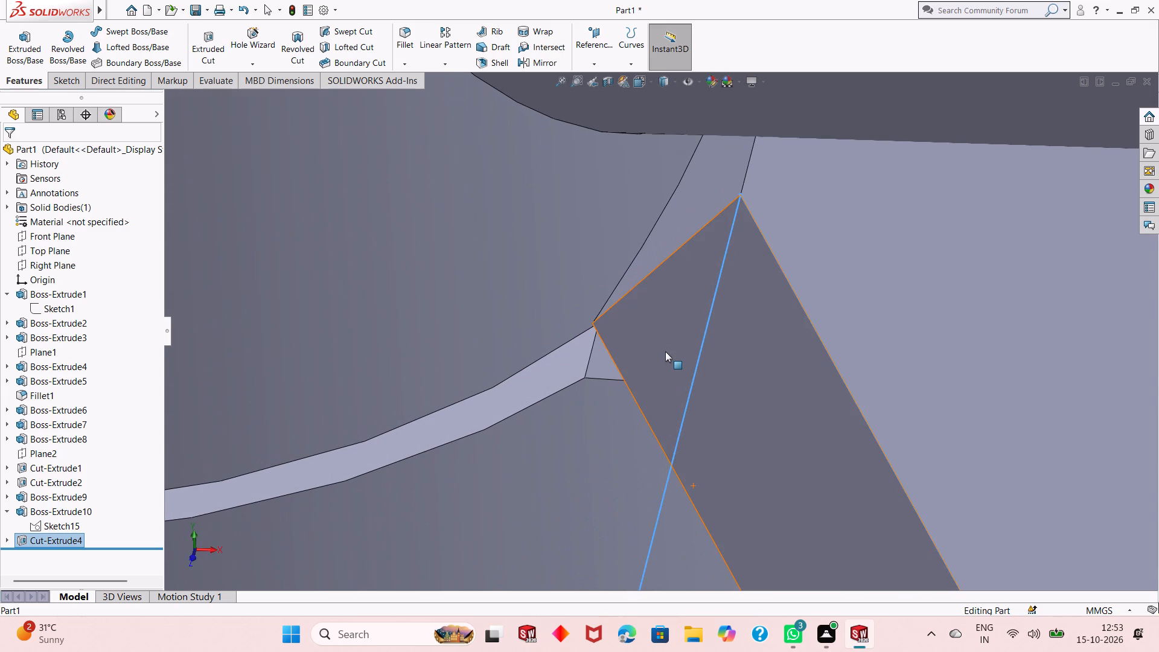
{"action": "scroll", "coordinate": [664, 424], "scroll_direction": "up", "scroll_amount": 5}
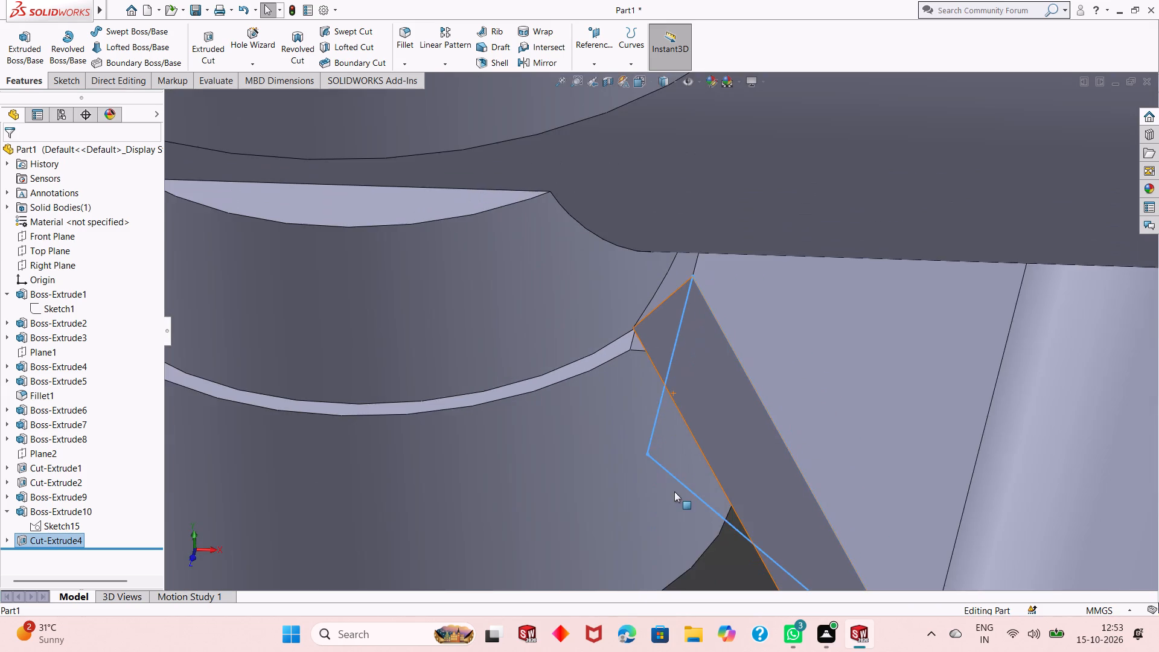
{"action": "middle_click_drag", "start_coordinate": [725, 514], "coordinate": [709, 460]}
{"action": "scroll", "coordinate": [708, 460], "scroll_direction": "up", "scroll_amount": 1}
{"action": "middle_click_drag", "start_coordinate": [708, 460], "coordinate": [694, 462]}
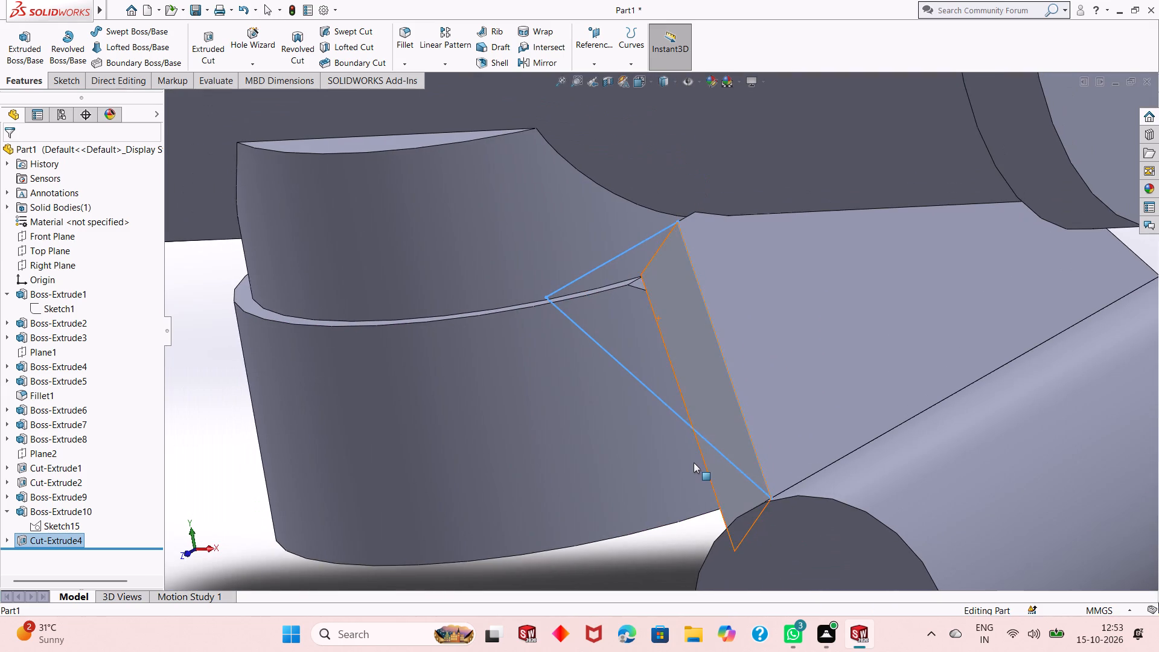
{"action": "scroll", "coordinate": [694, 388], "scroll_direction": "down", "scroll_amount": 2}
{"action": "scroll", "coordinate": [676, 427], "scroll_direction": "up", "scroll_amount": 1}
{"action": "middle_click_drag", "start_coordinate": [675, 426], "coordinate": [670, 396]}
{"action": "scroll", "coordinate": [698, 423], "scroll_direction": "up", "scroll_amount": 2}
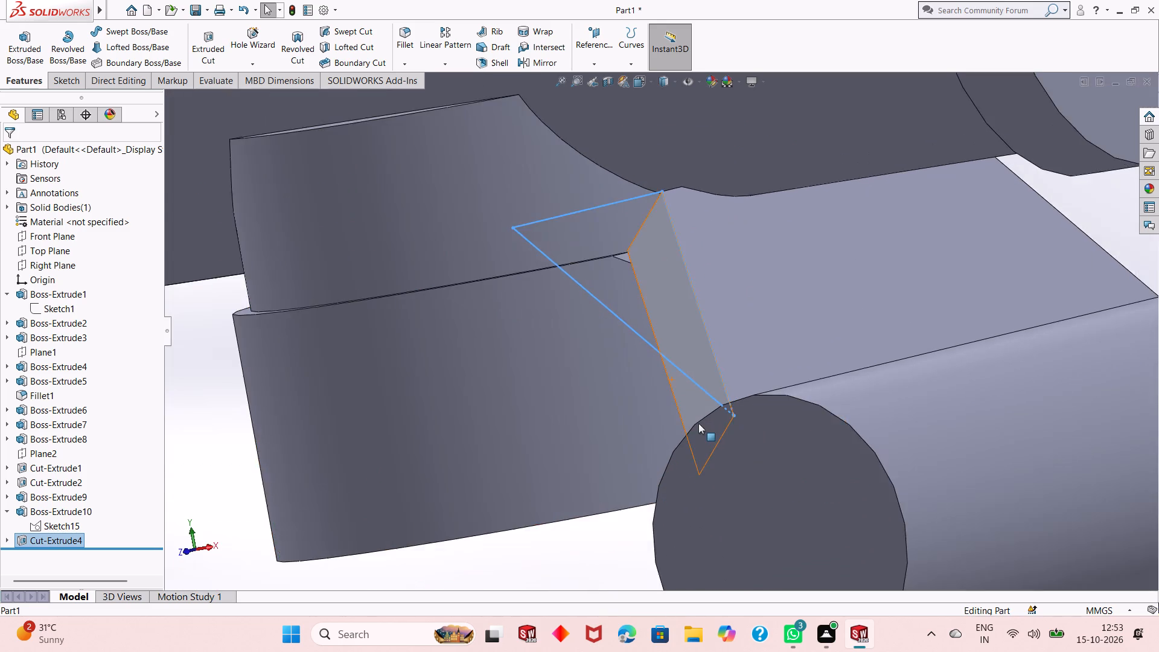
{"action": "scroll", "coordinate": [698, 423], "scroll_direction": "up", "scroll_amount": 2}
{"action": "middle_click_drag", "start_coordinate": [712, 228], "coordinate": [714, 309]}
{"action": "scroll", "coordinate": [726, 358], "scroll_direction": "up", "scroll_amount": 3}
{"action": "key", "text": "Escape"}
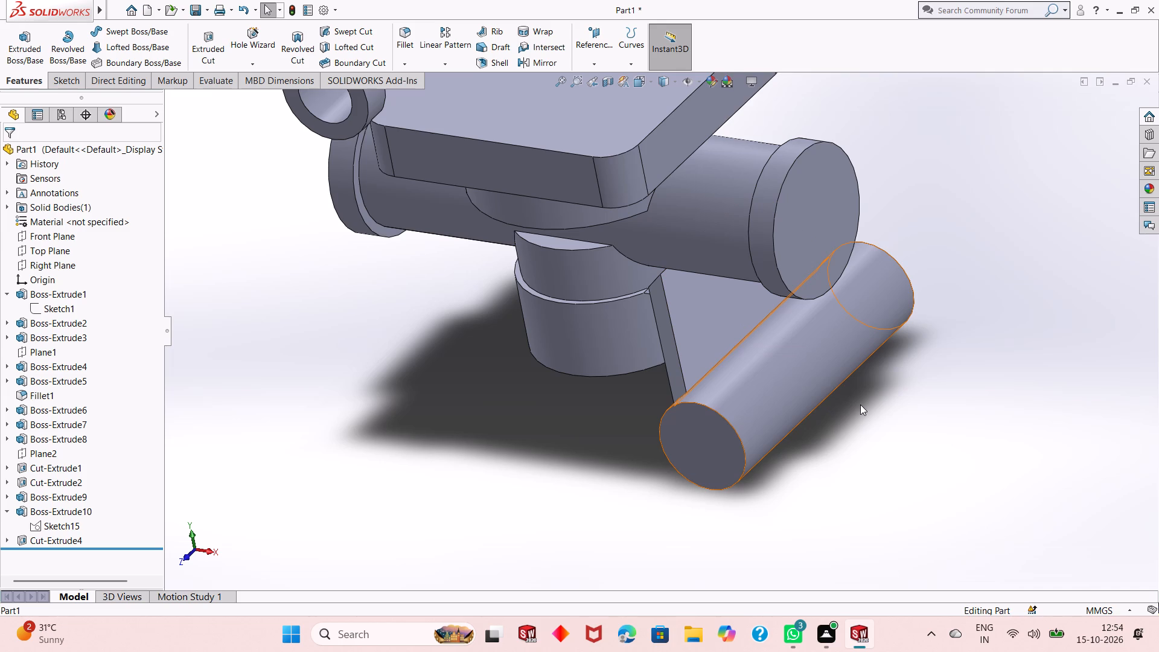
{"action": "scroll", "coordinate": [662, 271], "scroll_direction": "down", "scroll_amount": 5}
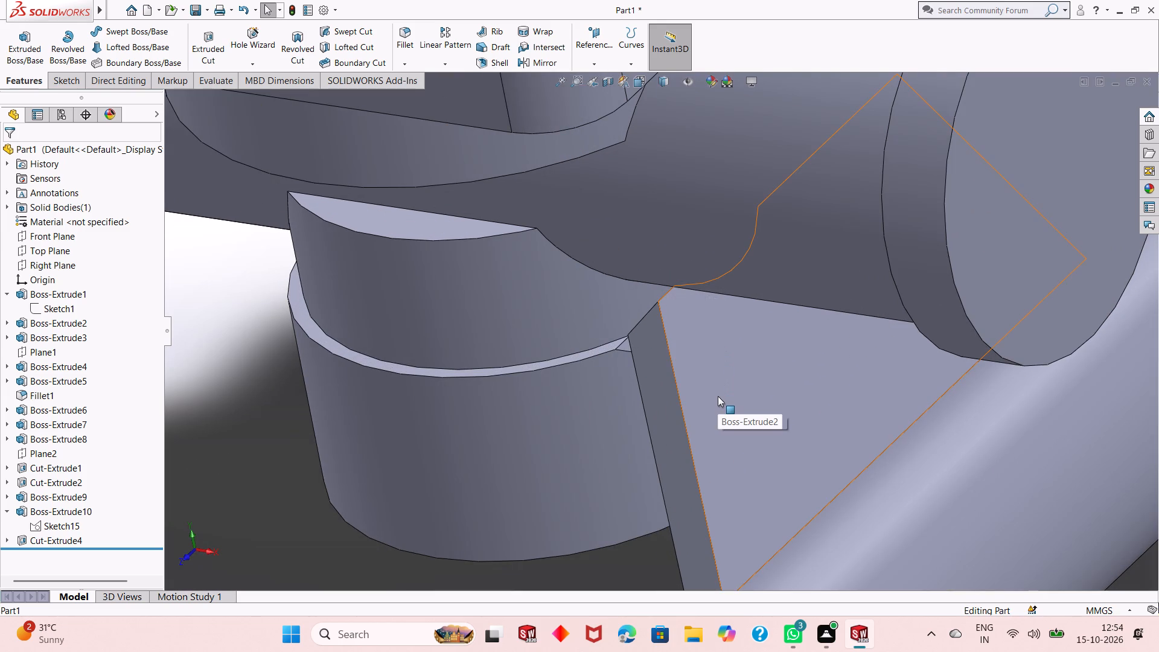
{"action": "middle_click_drag", "start_coordinate": [452, 435], "coordinate": [490, 330]}
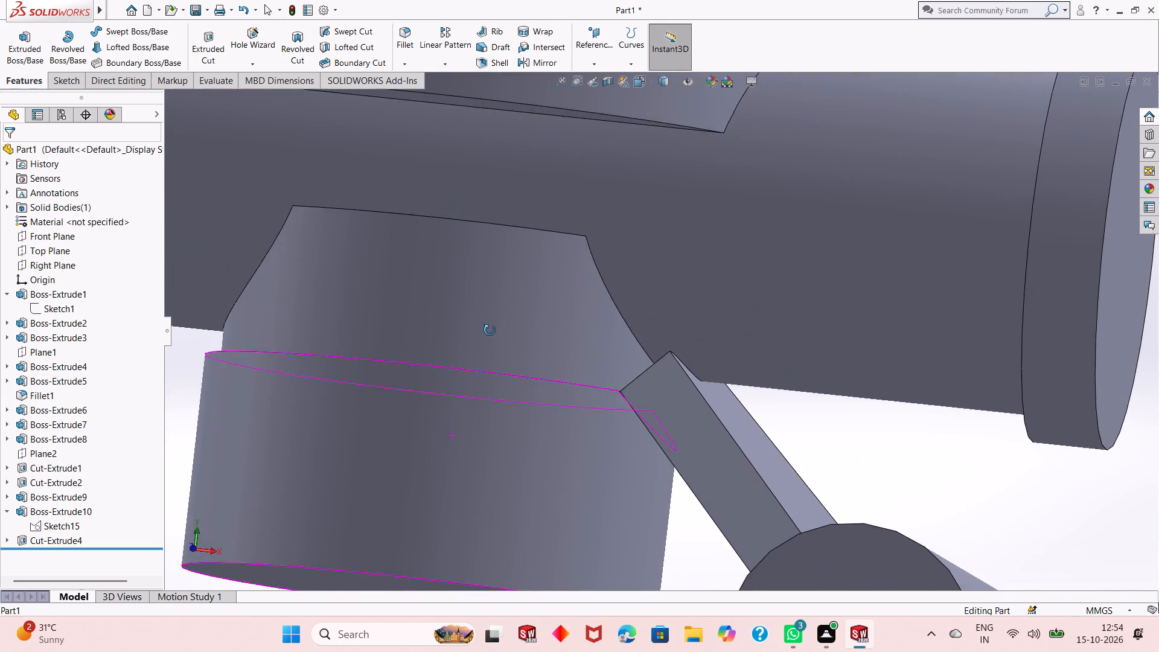
{"action": "middle_click_drag", "start_coordinate": [490, 330], "coordinate": [452, 401]}
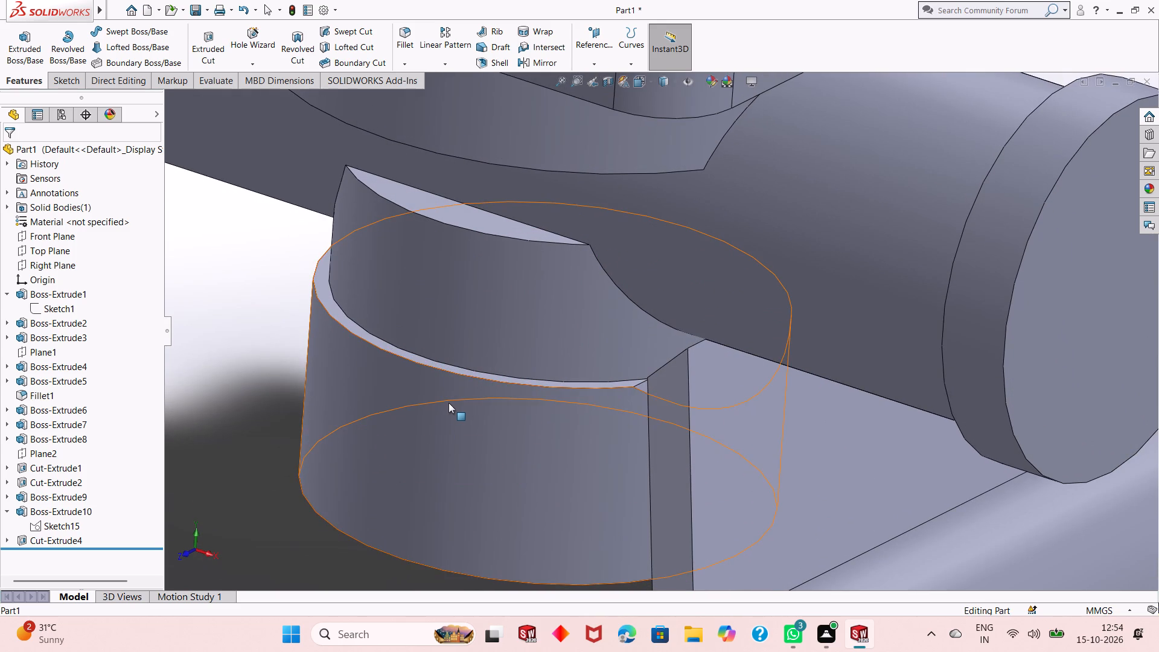
{"action": "scroll", "coordinate": [645, 378], "scroll_direction": "down", "scroll_amount": 4}
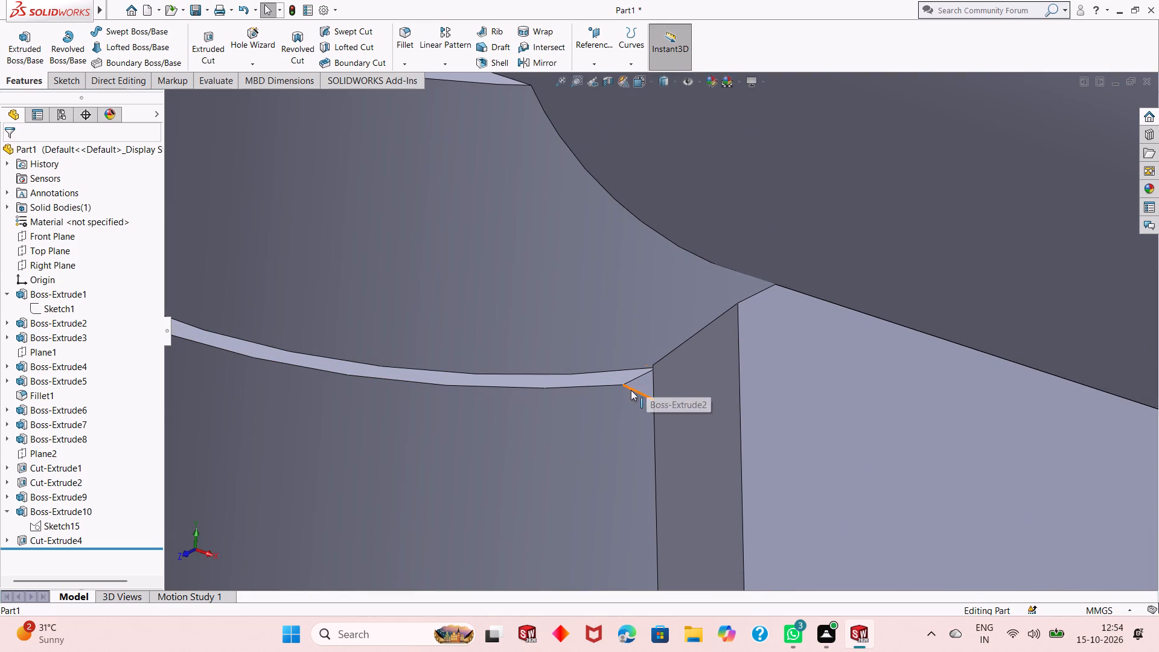
{"action": "middle_click_drag", "start_coordinate": [788, 418], "coordinate": [807, 410]}
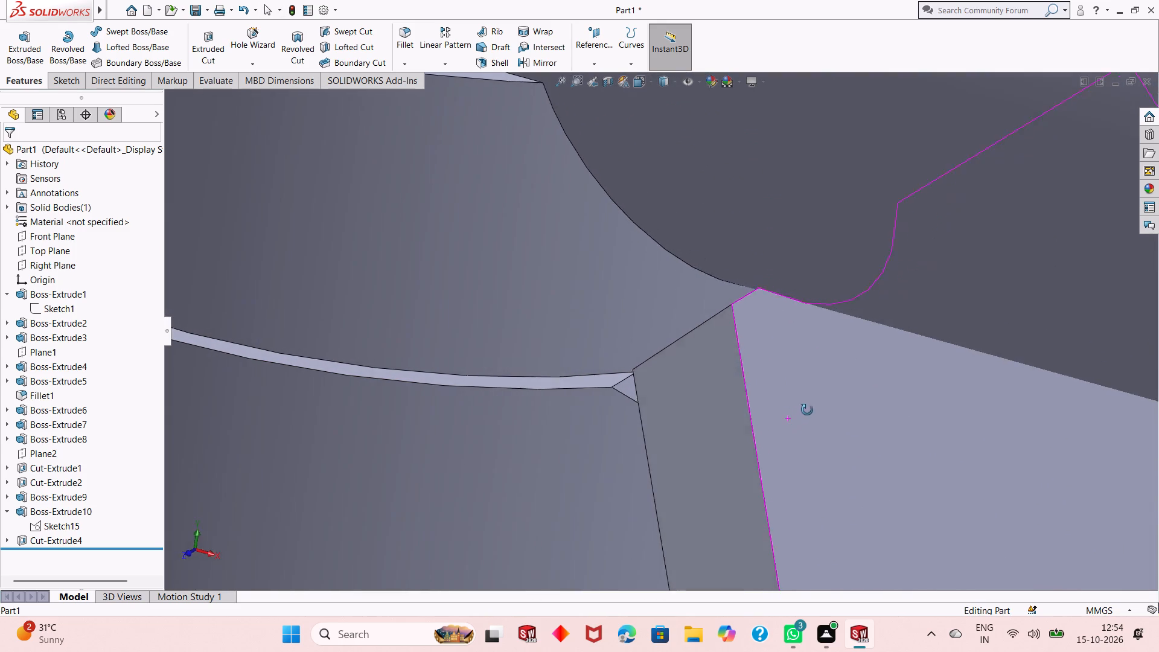
{"action": "middle_click_drag", "start_coordinate": [807, 410], "coordinate": [827, 408]}
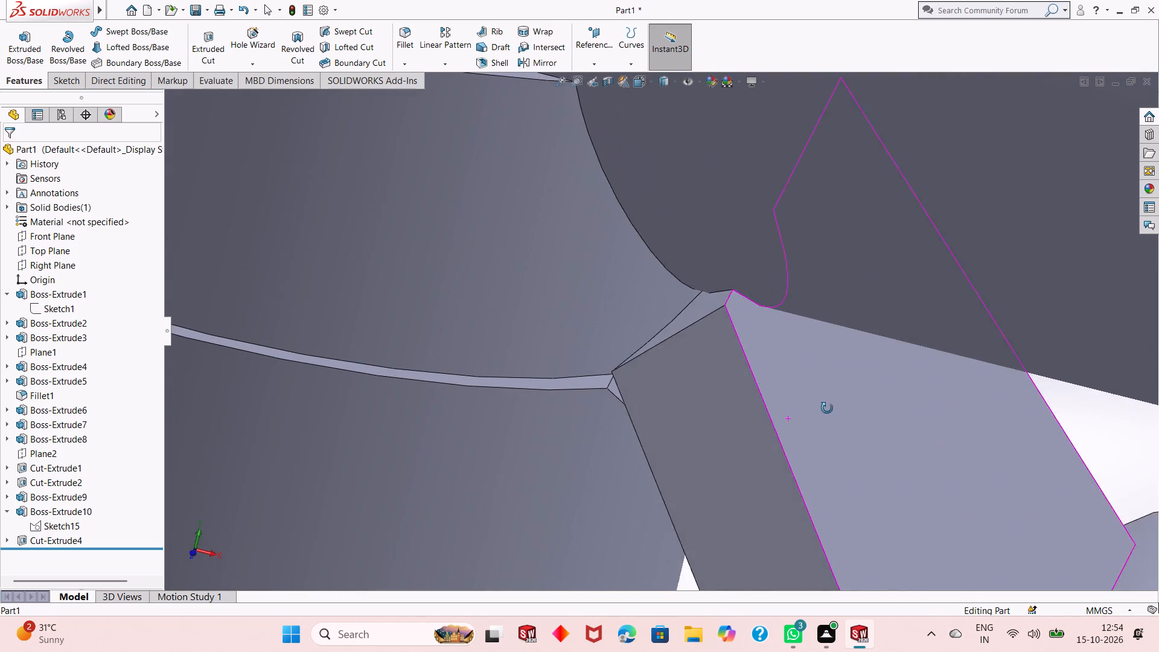
{"action": "middle_click_drag", "start_coordinate": [827, 408], "coordinate": [810, 407]}
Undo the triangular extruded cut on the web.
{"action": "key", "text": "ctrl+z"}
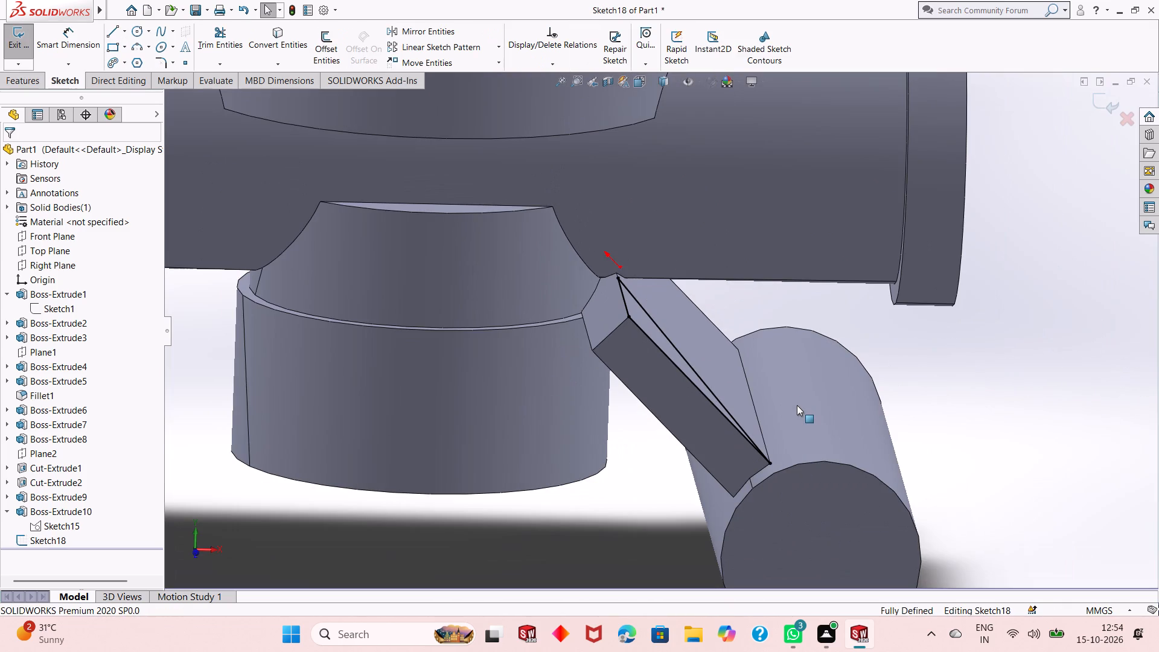
View the web's corner sketch face-on and set the display style to hidden lines visible.
{"action": "key", "text": "ctrl+8"}
{"action": "scroll", "coordinate": [610, 375], "scroll_direction": "down", "scroll_amount": 1}
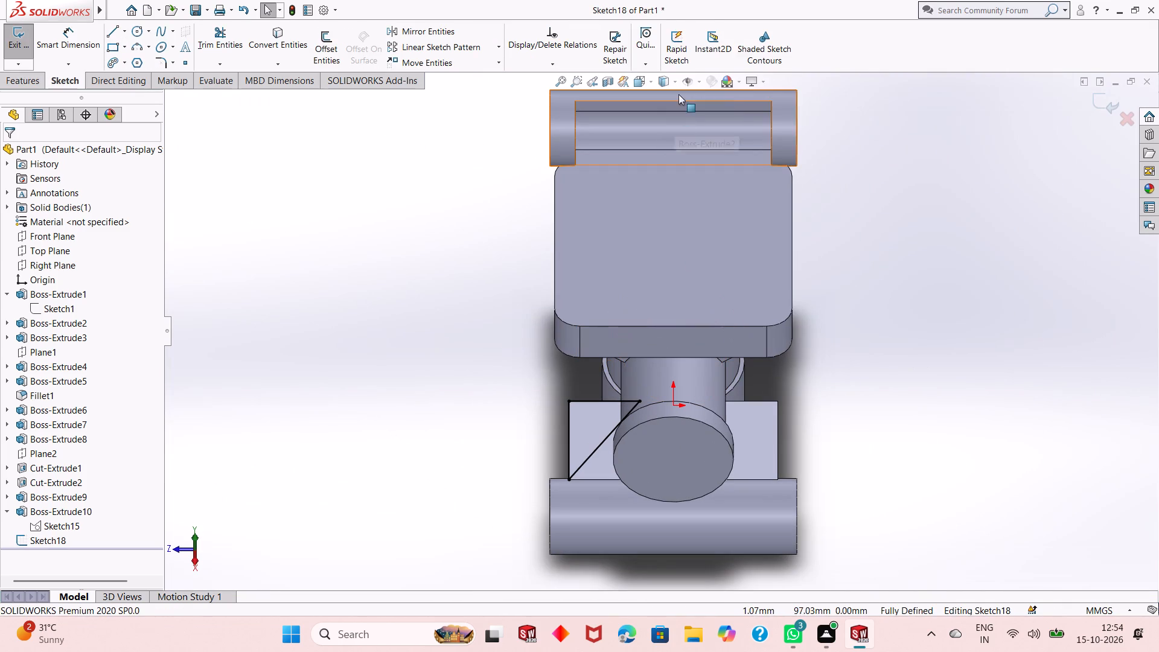
{"action": "left_click", "coordinate": [674, 83]}
{"action": "left_click", "coordinate": [665, 83]}
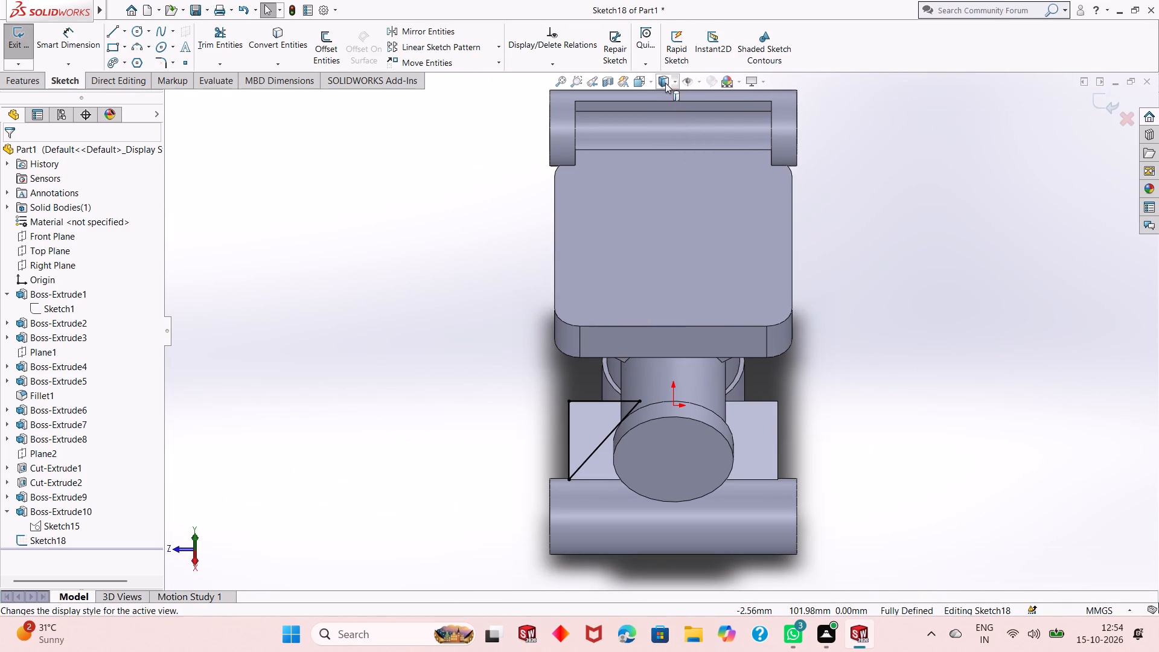
{"action": "left_click", "coordinate": [665, 80]}
{"action": "left_click", "coordinate": [665, 146]}
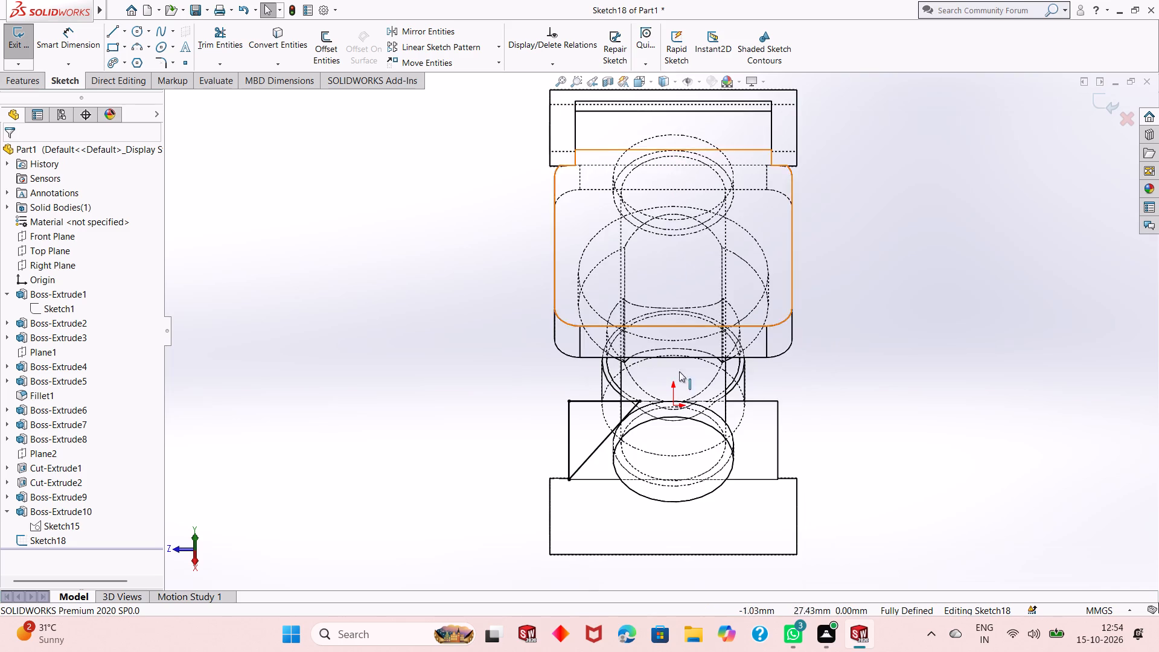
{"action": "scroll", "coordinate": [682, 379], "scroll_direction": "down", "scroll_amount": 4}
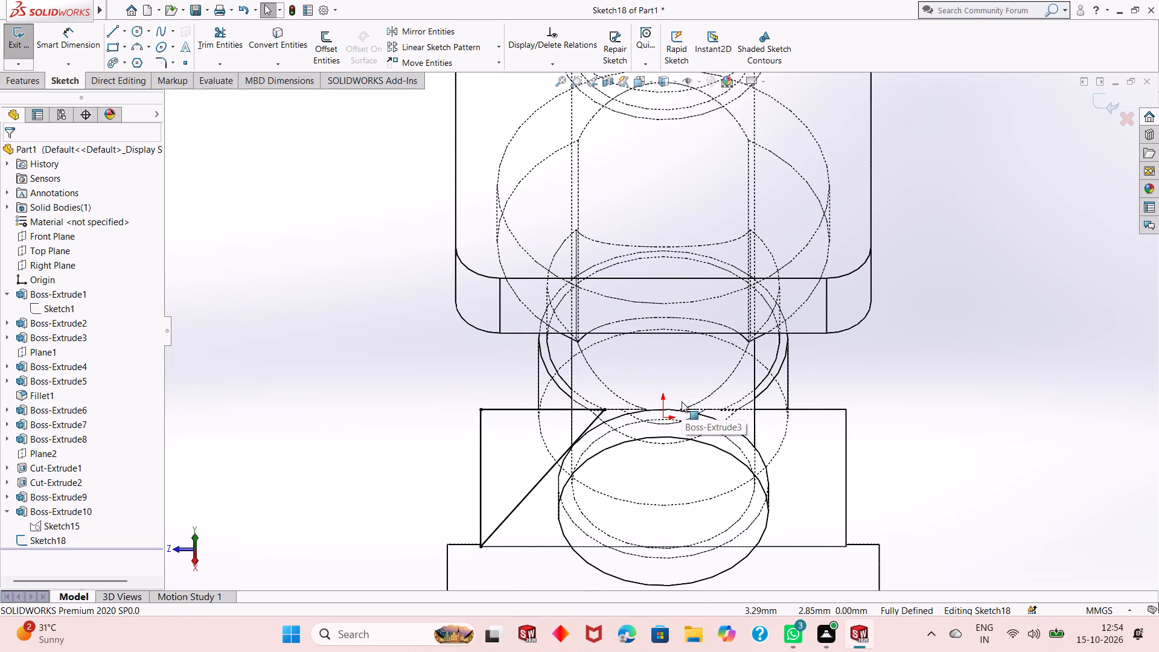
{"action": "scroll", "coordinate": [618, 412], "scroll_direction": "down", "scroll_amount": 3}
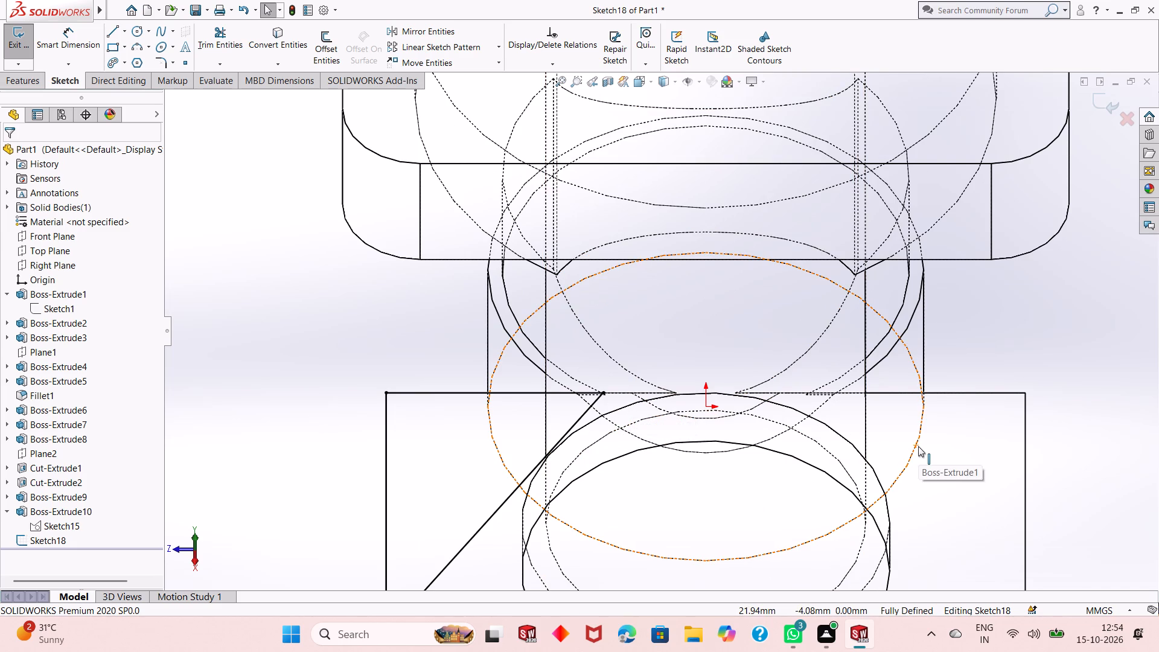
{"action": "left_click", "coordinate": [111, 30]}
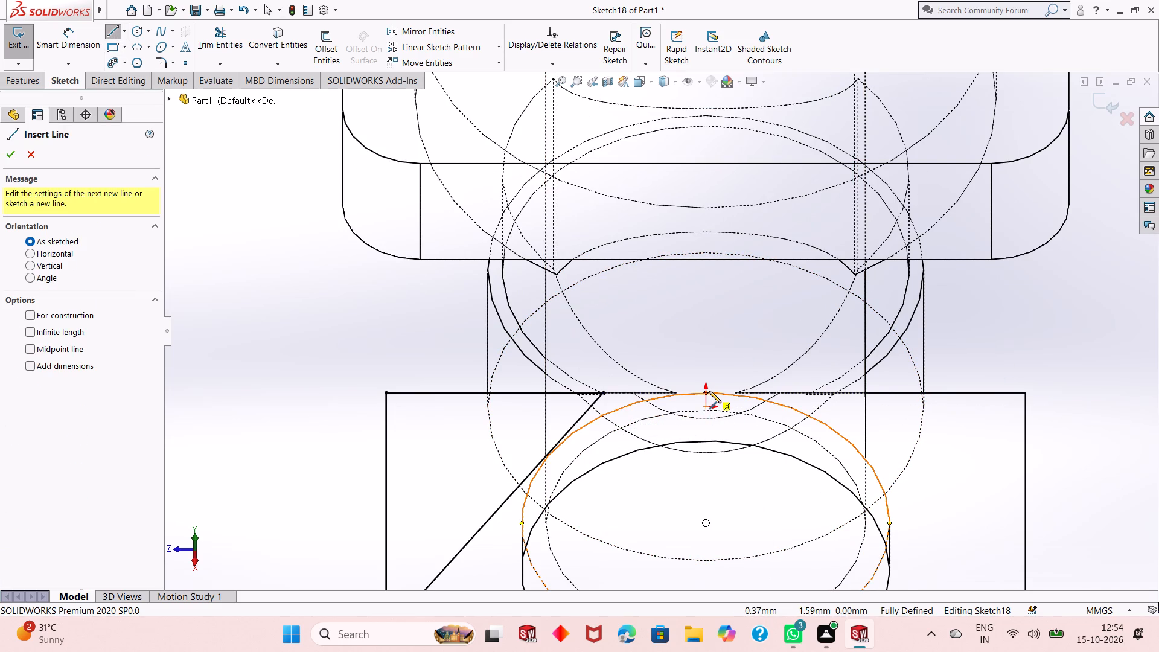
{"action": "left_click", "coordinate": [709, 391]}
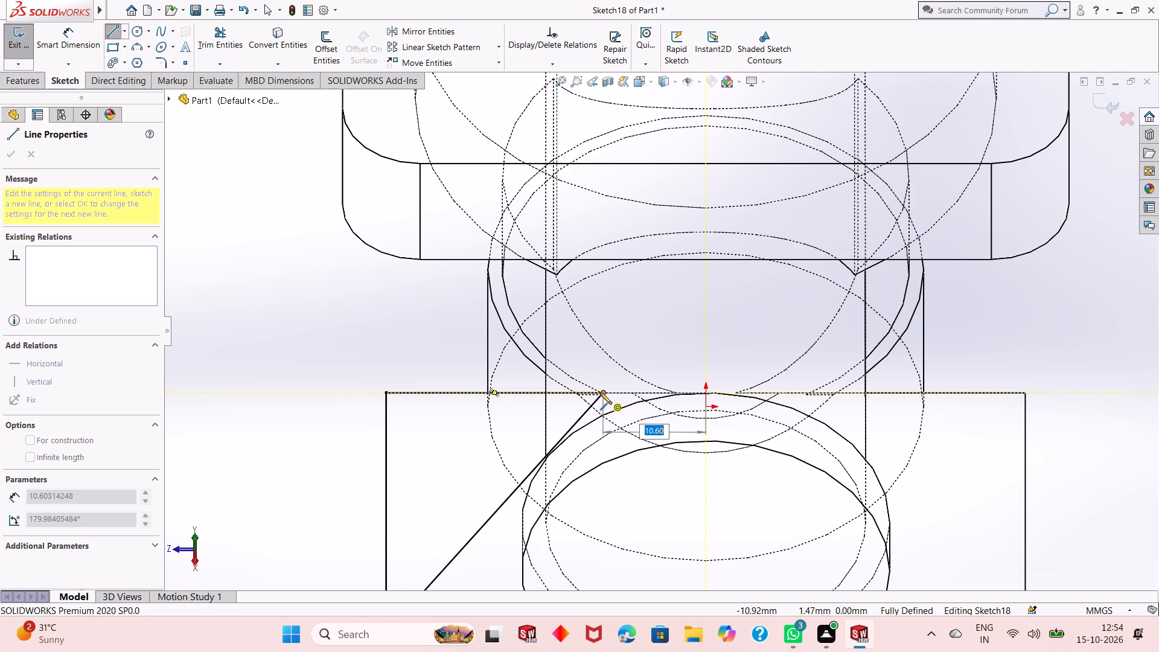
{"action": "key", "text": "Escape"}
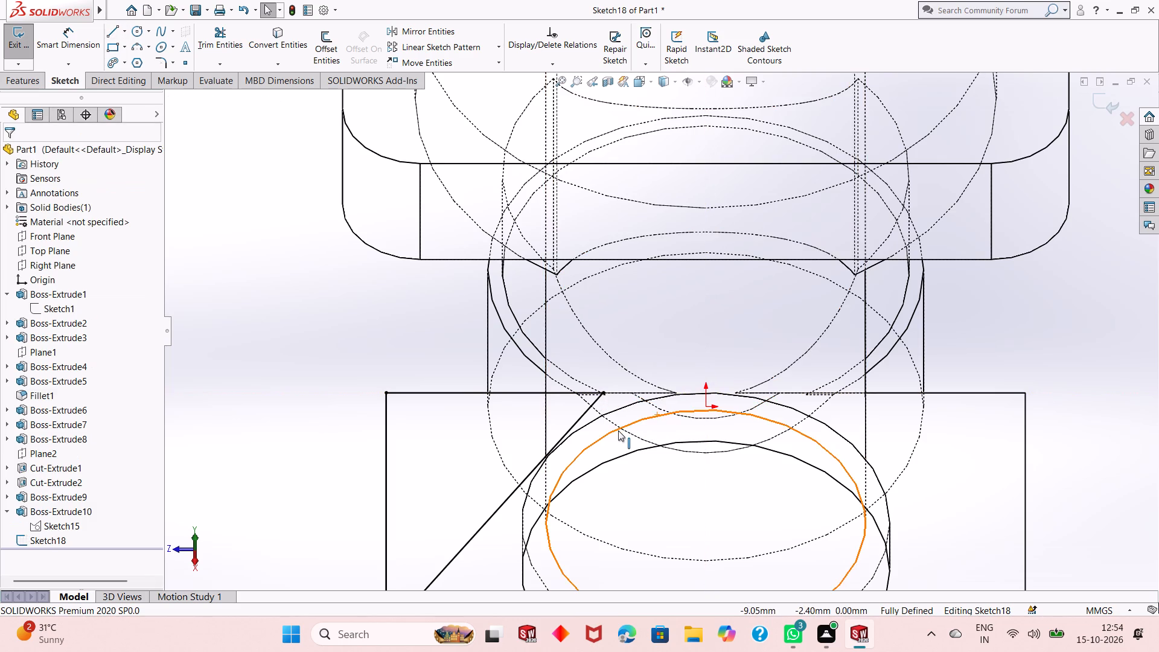
Sketch a closed triangle on the web's opposite upper corner, with sides about 33.4 mm, 24.8 mm and 22.6 mm.
{"action": "scroll", "coordinate": [618, 430], "scroll_direction": "down", "scroll_amount": 1}
{"action": "scroll", "coordinate": [618, 430], "scroll_direction": "up", "scroll_amount": 2}
{"action": "scroll", "coordinate": [618, 347], "scroll_direction": "down", "scroll_amount": 1}
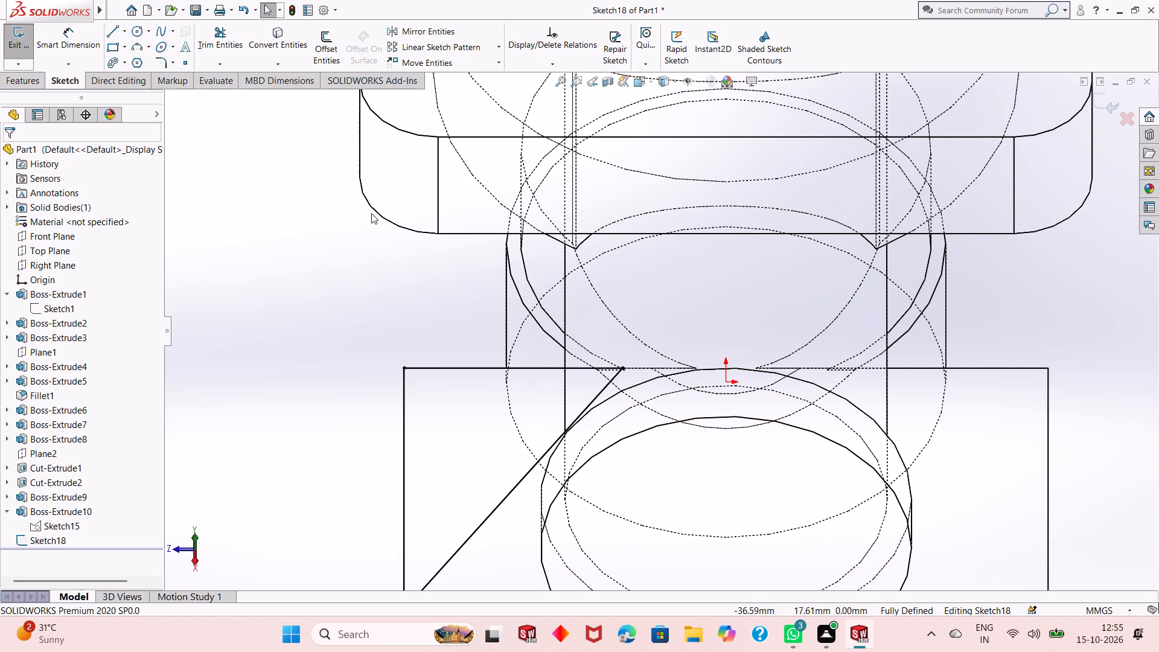
{"action": "left_click", "coordinate": [112, 31]}
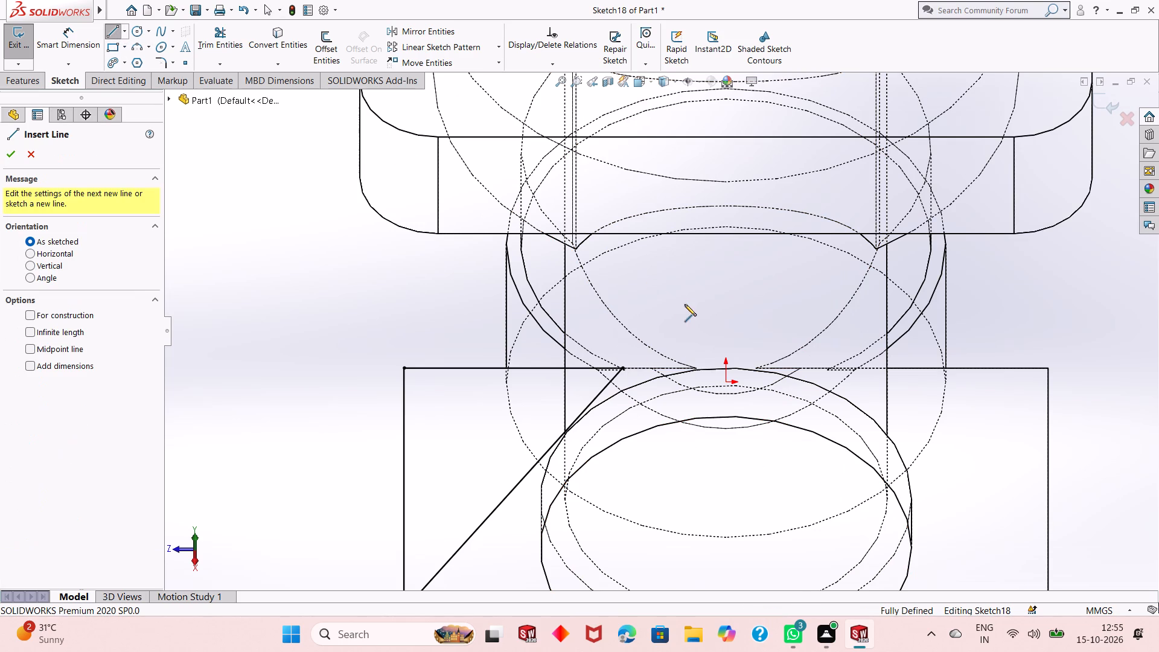
{"action": "left_click", "coordinate": [827, 372]}
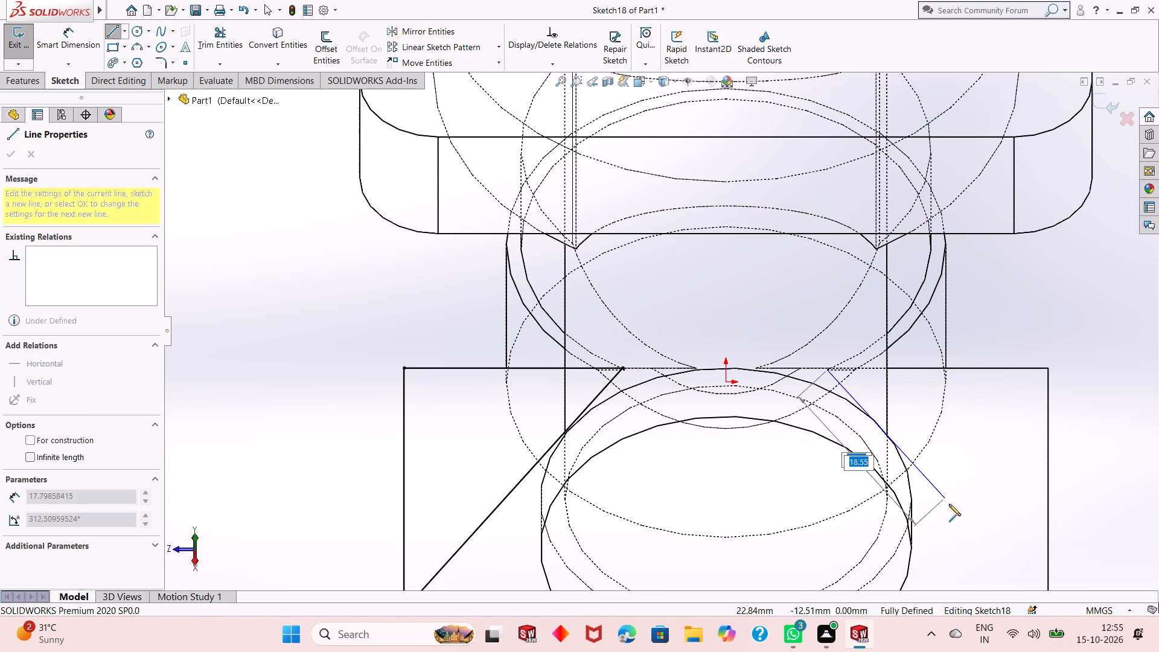
{"action": "scroll", "coordinate": [914, 471], "scroll_direction": "up", "scroll_amount": 2}
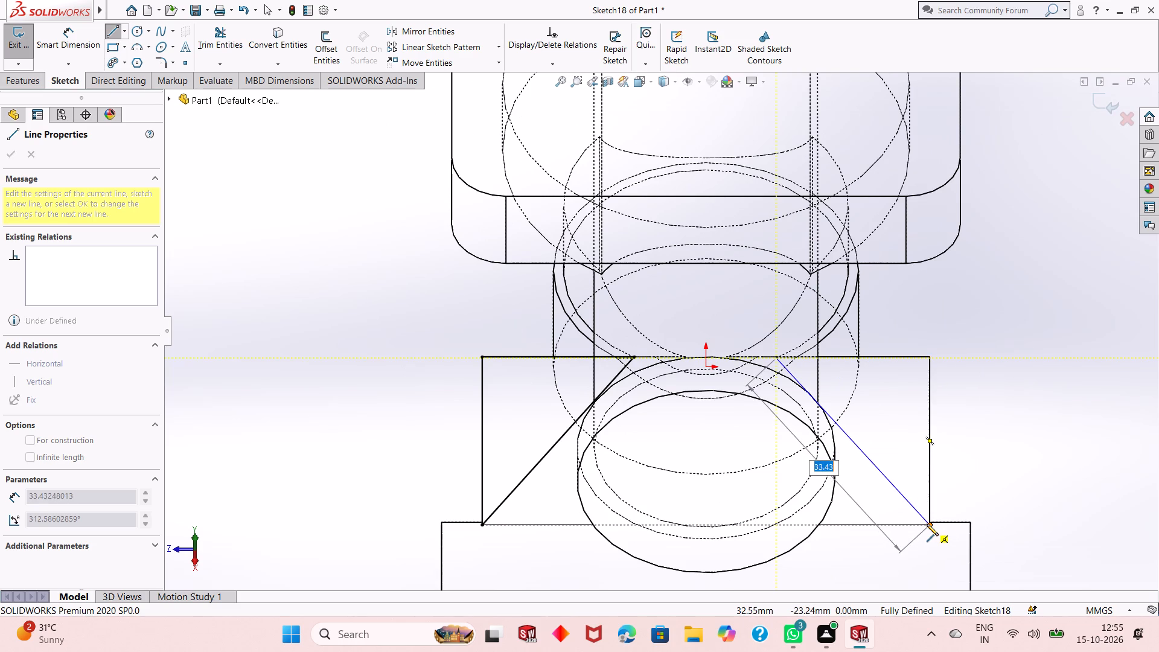
{"action": "left_click", "coordinate": [927, 524]}
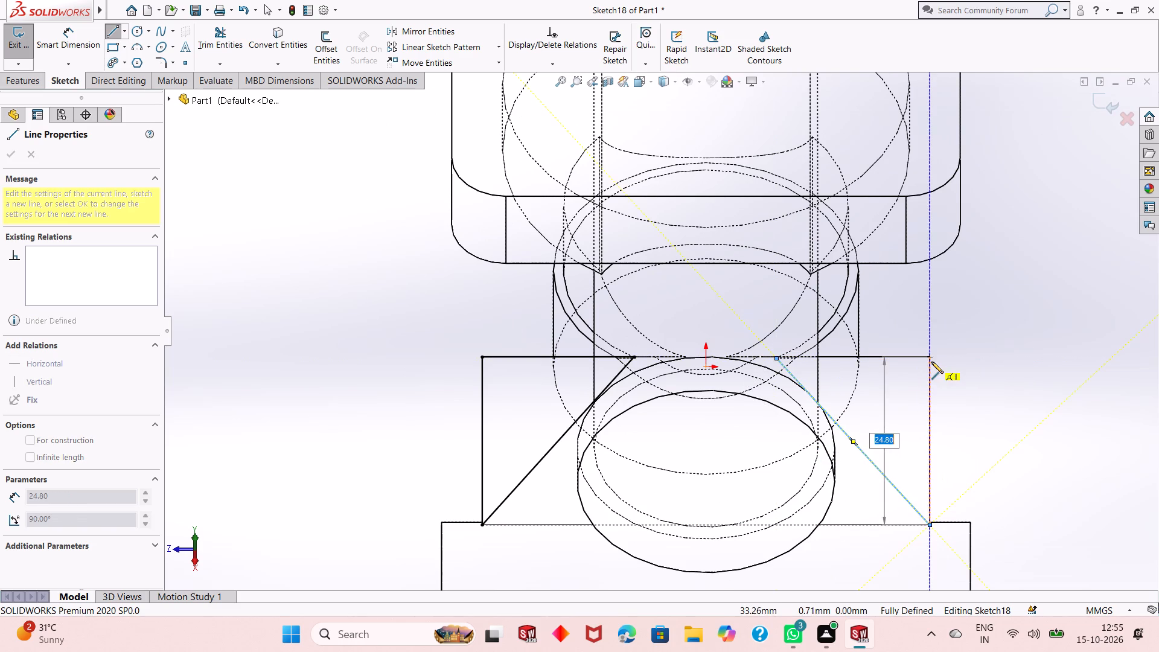
{"action": "left_click", "coordinate": [928, 355]}
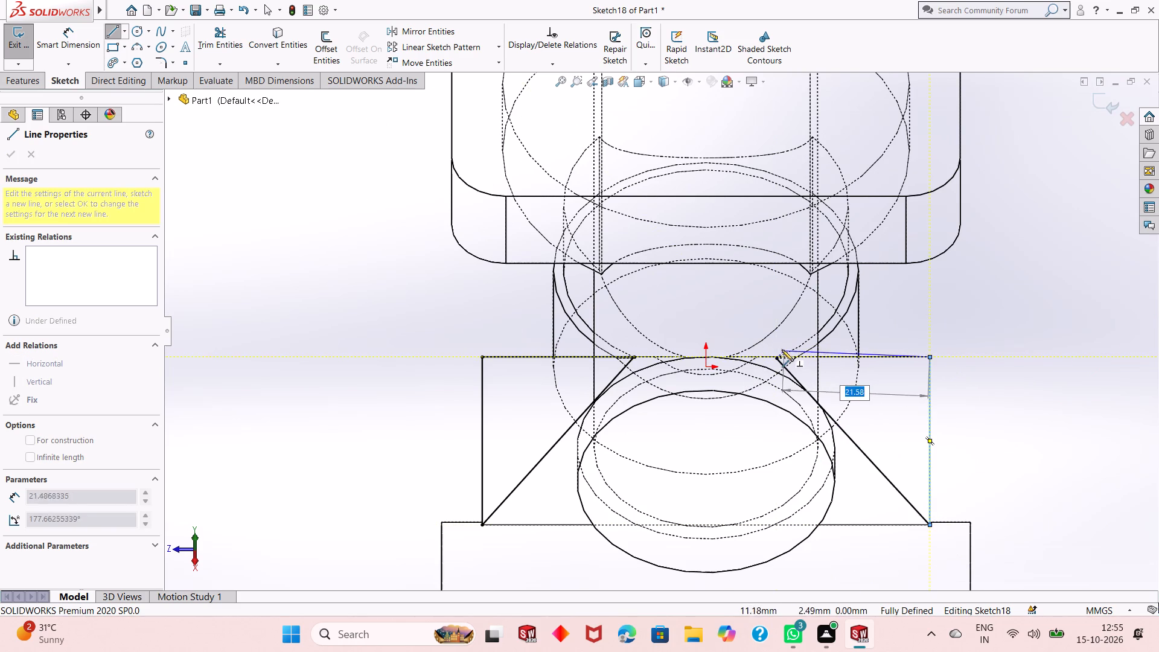
{"action": "left_click", "coordinate": [775, 356]}
{"action": "right_click", "coordinate": [950, 362]}
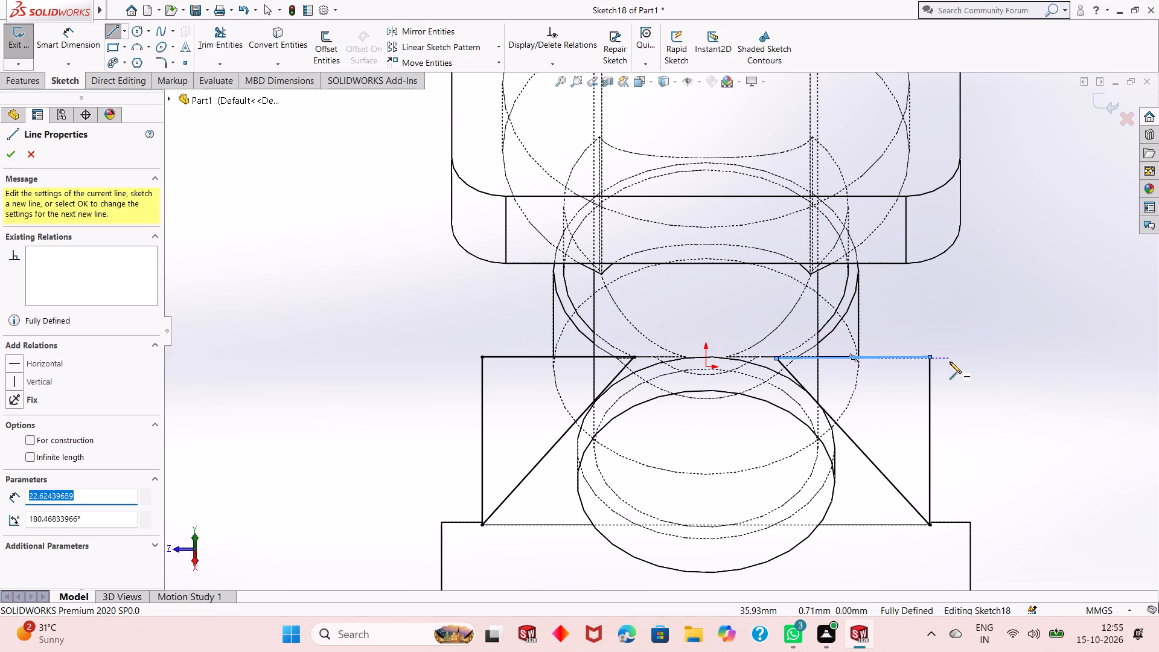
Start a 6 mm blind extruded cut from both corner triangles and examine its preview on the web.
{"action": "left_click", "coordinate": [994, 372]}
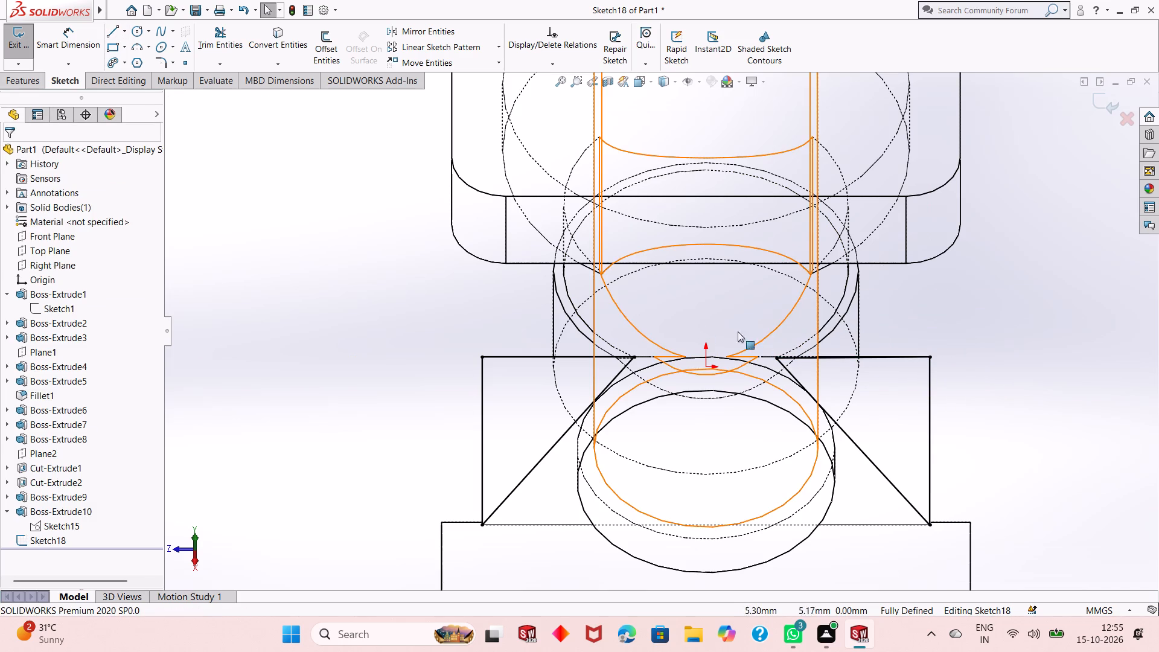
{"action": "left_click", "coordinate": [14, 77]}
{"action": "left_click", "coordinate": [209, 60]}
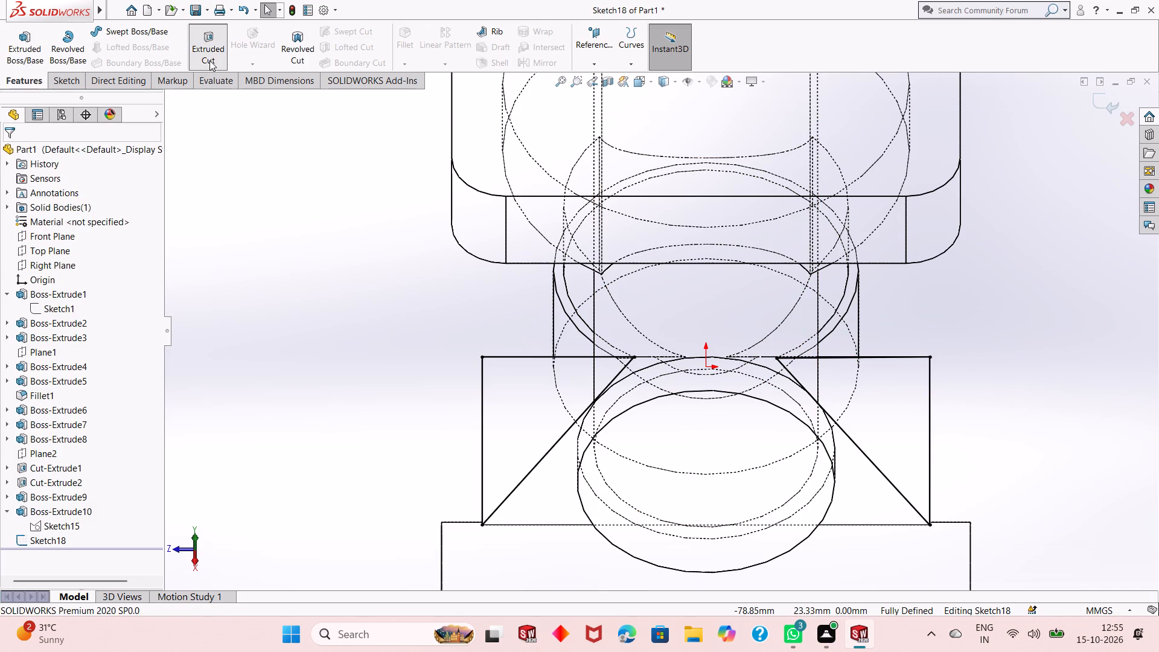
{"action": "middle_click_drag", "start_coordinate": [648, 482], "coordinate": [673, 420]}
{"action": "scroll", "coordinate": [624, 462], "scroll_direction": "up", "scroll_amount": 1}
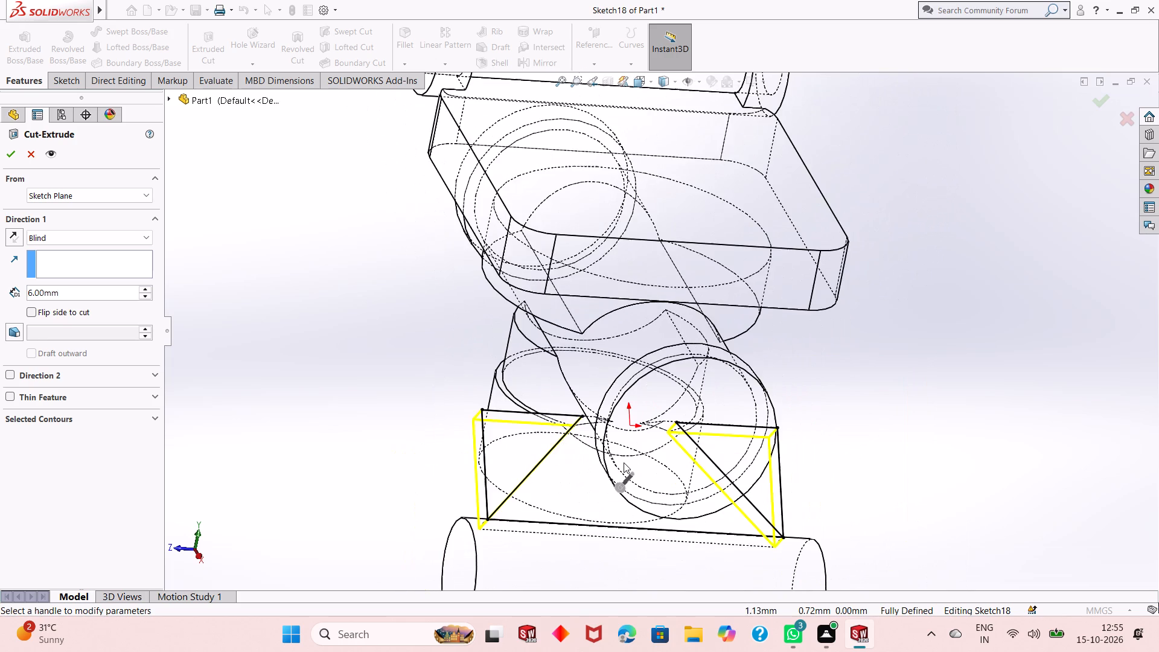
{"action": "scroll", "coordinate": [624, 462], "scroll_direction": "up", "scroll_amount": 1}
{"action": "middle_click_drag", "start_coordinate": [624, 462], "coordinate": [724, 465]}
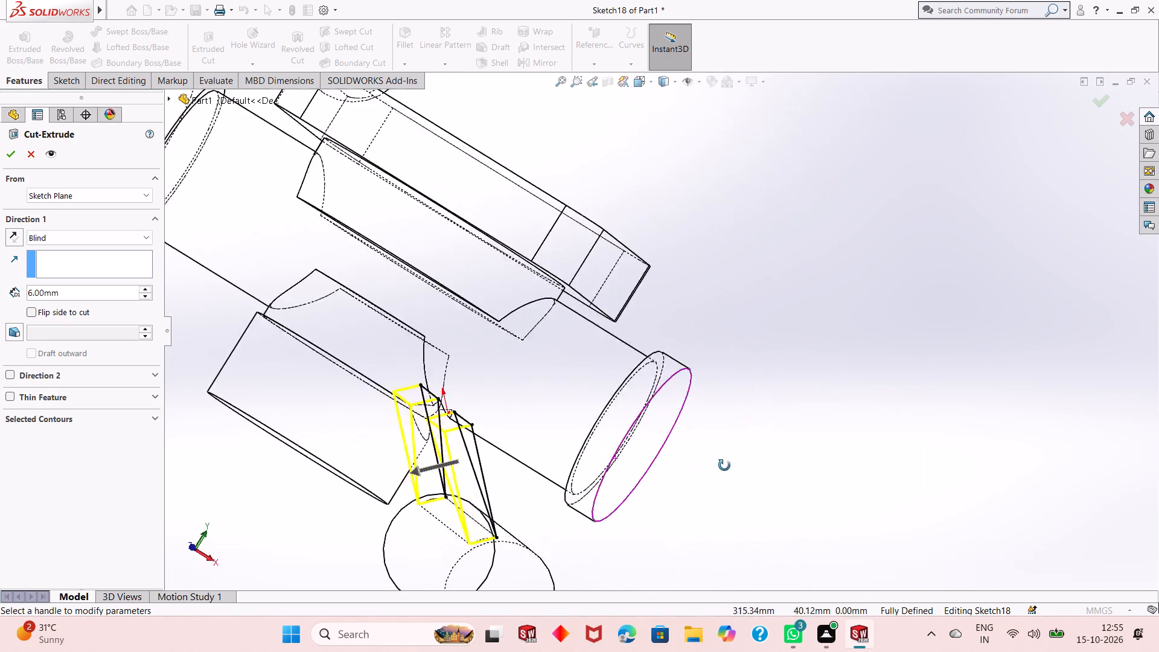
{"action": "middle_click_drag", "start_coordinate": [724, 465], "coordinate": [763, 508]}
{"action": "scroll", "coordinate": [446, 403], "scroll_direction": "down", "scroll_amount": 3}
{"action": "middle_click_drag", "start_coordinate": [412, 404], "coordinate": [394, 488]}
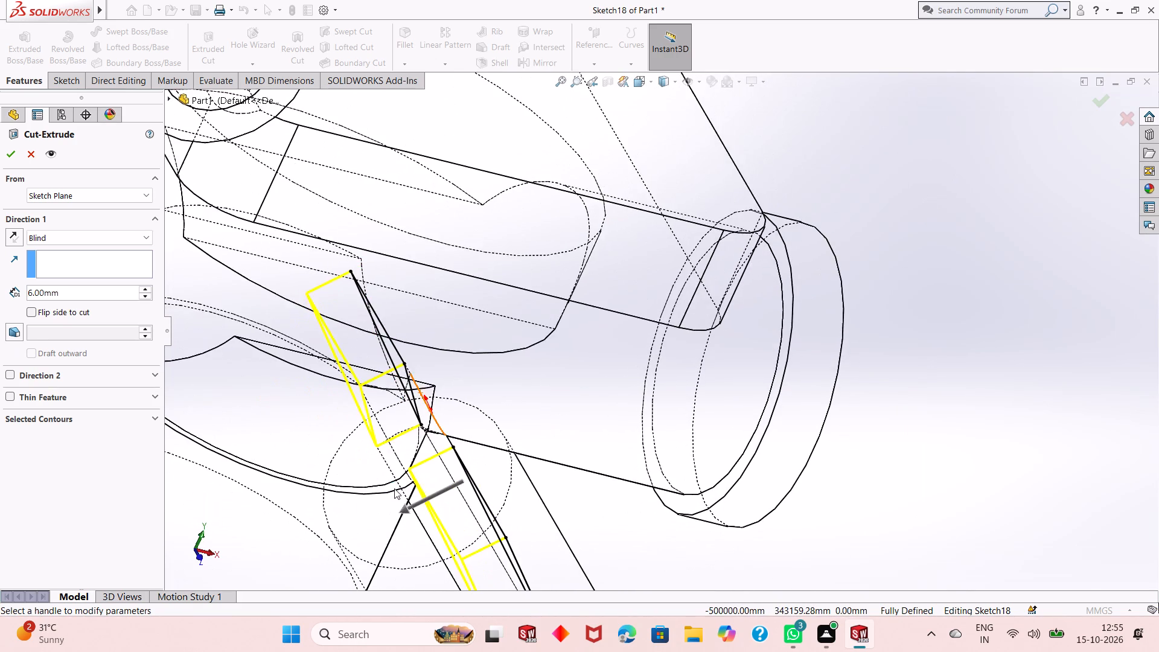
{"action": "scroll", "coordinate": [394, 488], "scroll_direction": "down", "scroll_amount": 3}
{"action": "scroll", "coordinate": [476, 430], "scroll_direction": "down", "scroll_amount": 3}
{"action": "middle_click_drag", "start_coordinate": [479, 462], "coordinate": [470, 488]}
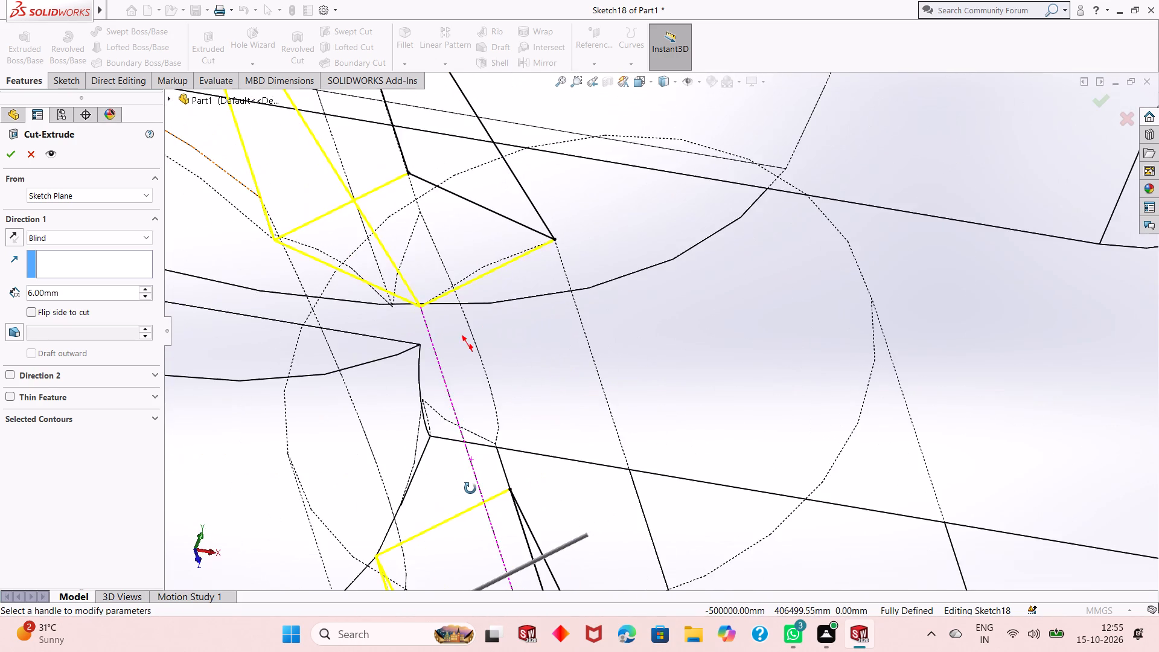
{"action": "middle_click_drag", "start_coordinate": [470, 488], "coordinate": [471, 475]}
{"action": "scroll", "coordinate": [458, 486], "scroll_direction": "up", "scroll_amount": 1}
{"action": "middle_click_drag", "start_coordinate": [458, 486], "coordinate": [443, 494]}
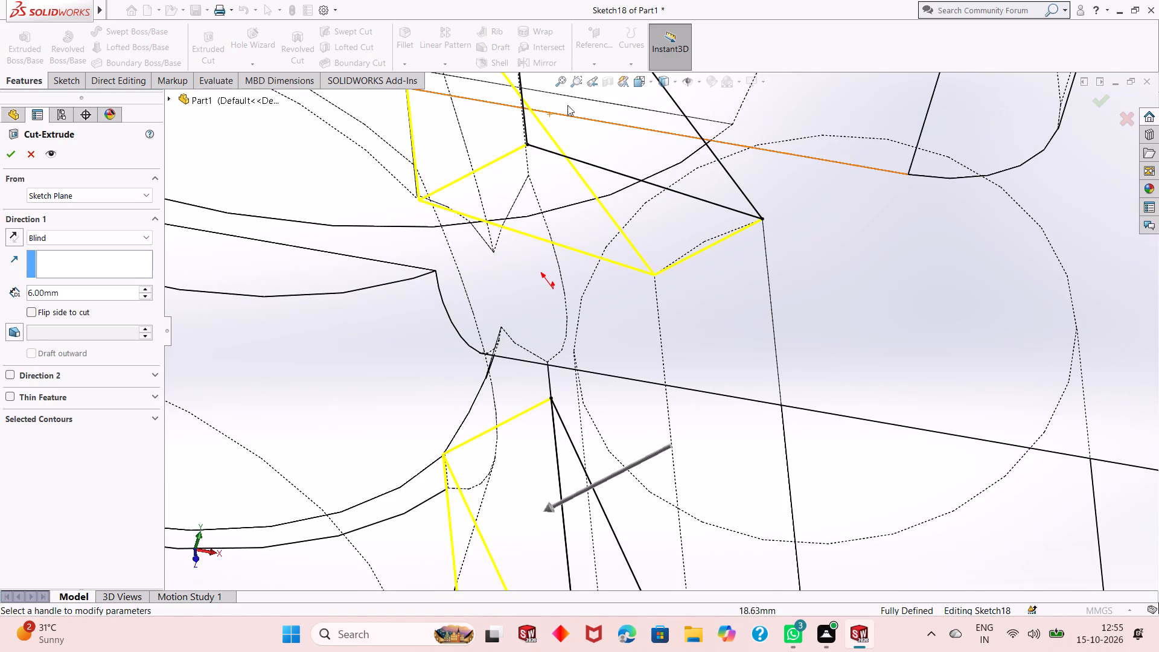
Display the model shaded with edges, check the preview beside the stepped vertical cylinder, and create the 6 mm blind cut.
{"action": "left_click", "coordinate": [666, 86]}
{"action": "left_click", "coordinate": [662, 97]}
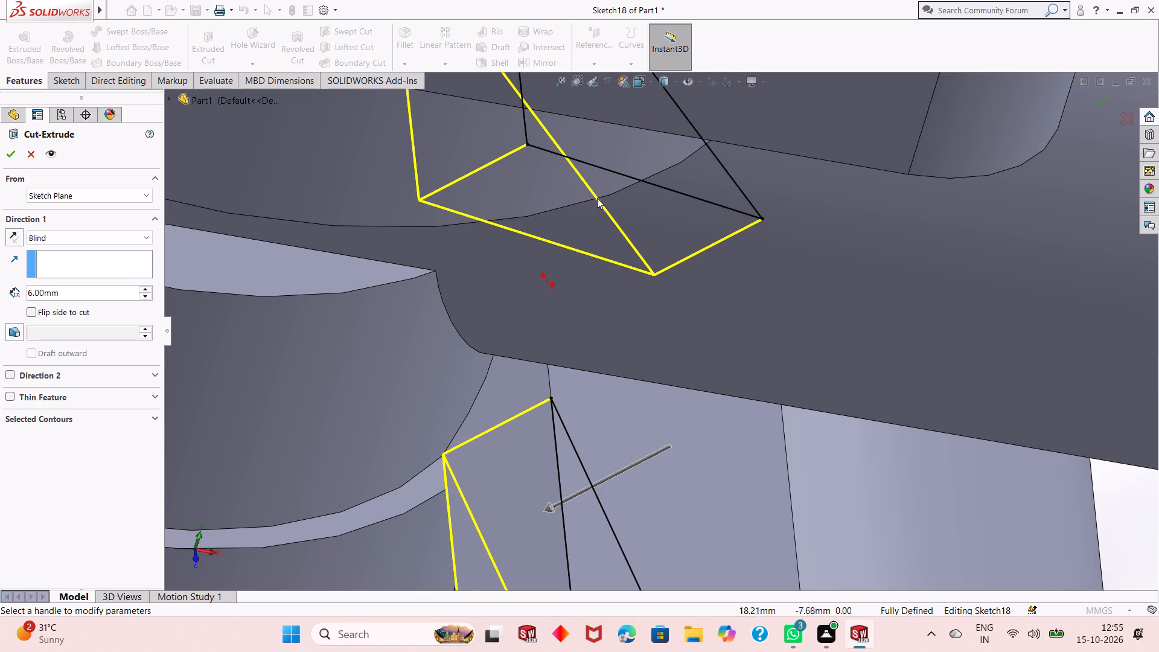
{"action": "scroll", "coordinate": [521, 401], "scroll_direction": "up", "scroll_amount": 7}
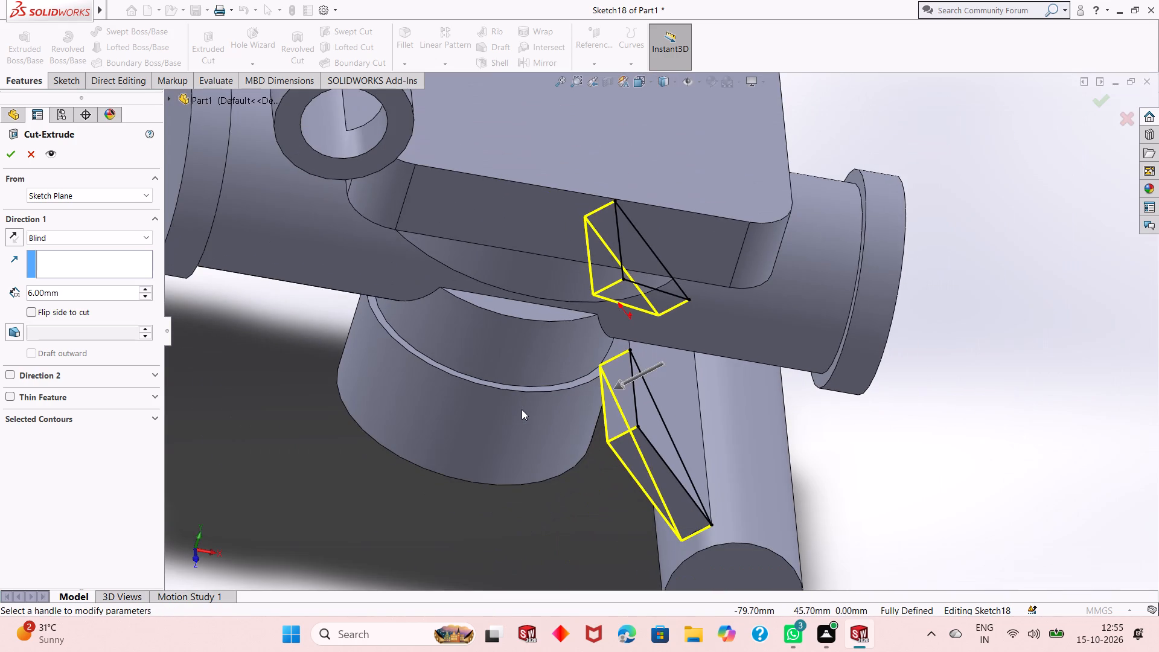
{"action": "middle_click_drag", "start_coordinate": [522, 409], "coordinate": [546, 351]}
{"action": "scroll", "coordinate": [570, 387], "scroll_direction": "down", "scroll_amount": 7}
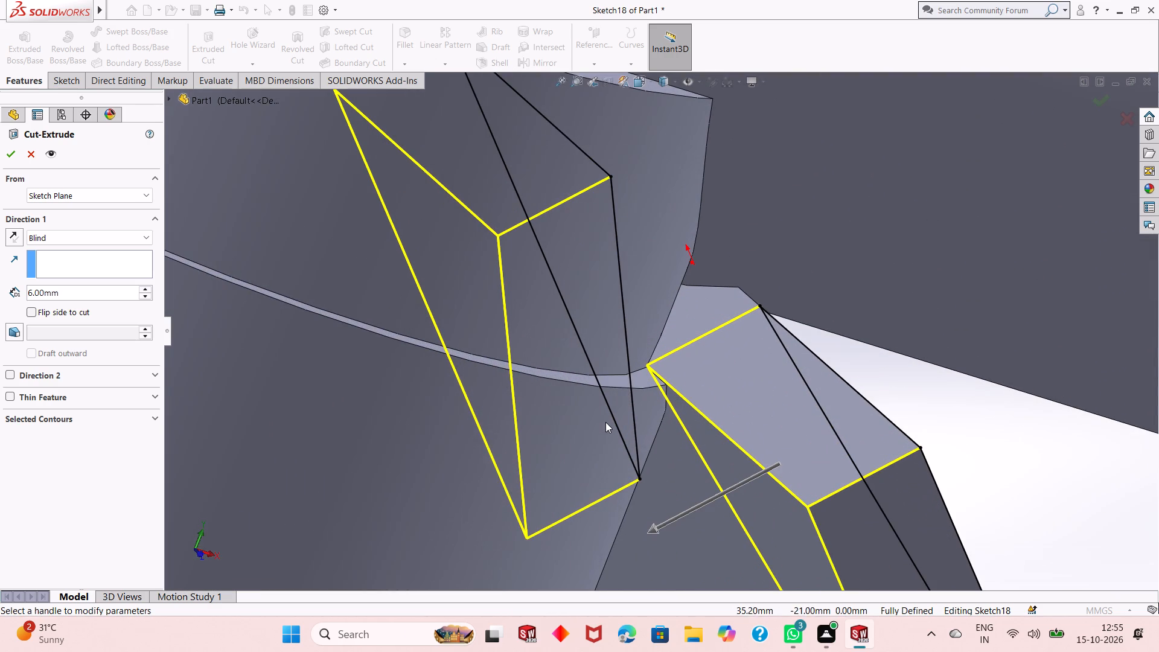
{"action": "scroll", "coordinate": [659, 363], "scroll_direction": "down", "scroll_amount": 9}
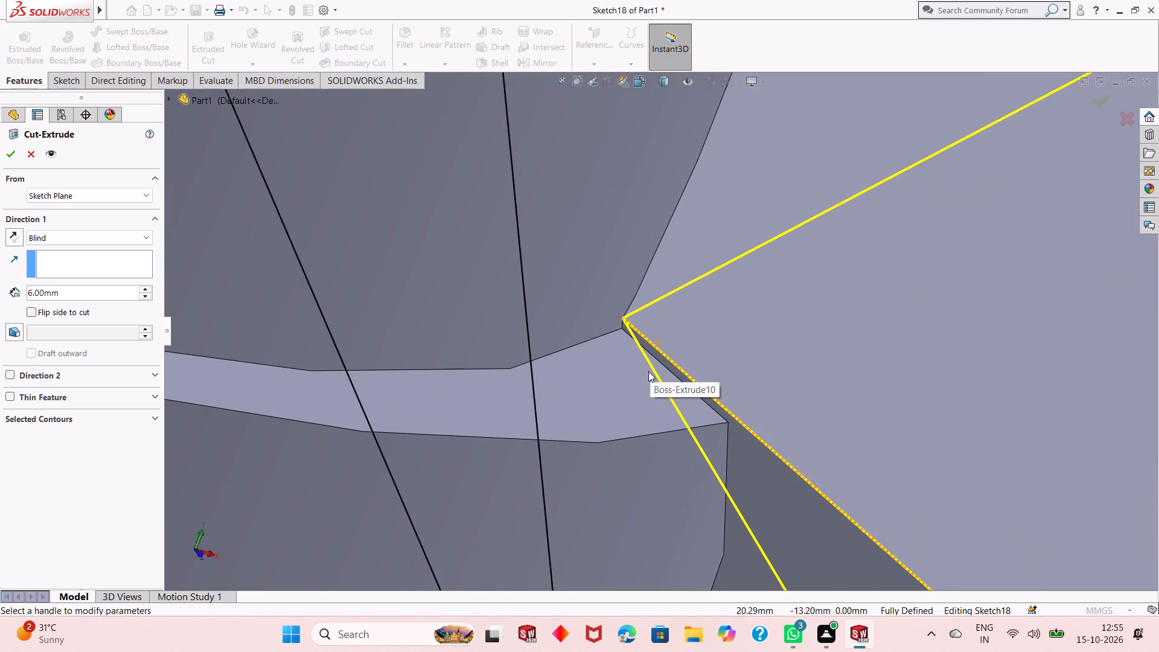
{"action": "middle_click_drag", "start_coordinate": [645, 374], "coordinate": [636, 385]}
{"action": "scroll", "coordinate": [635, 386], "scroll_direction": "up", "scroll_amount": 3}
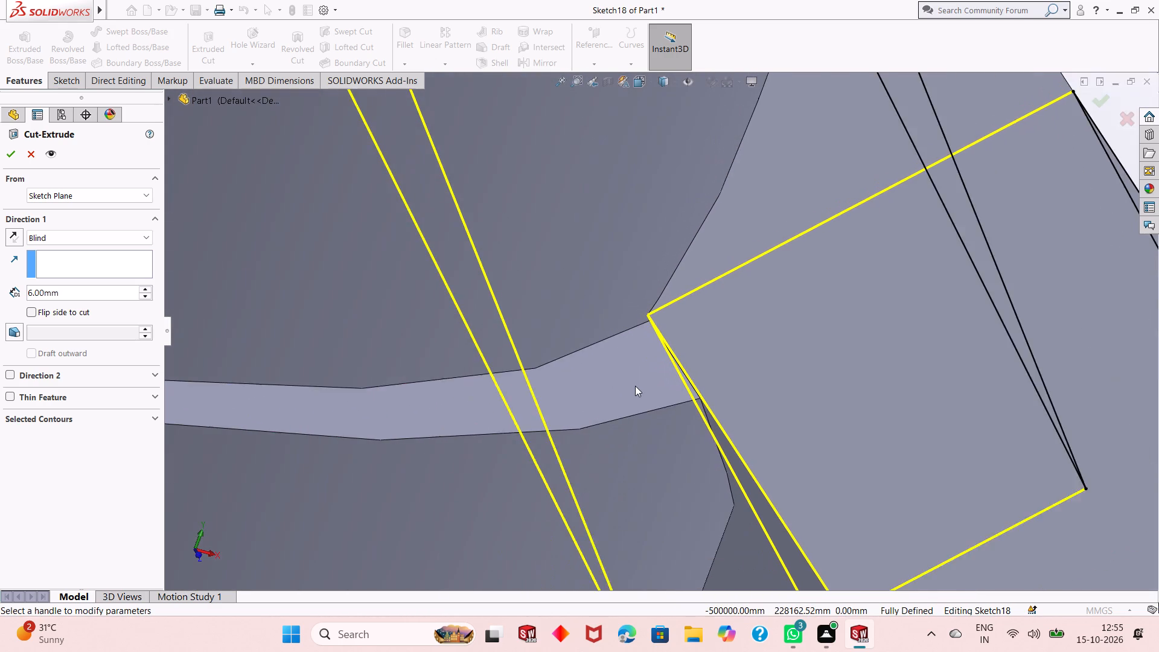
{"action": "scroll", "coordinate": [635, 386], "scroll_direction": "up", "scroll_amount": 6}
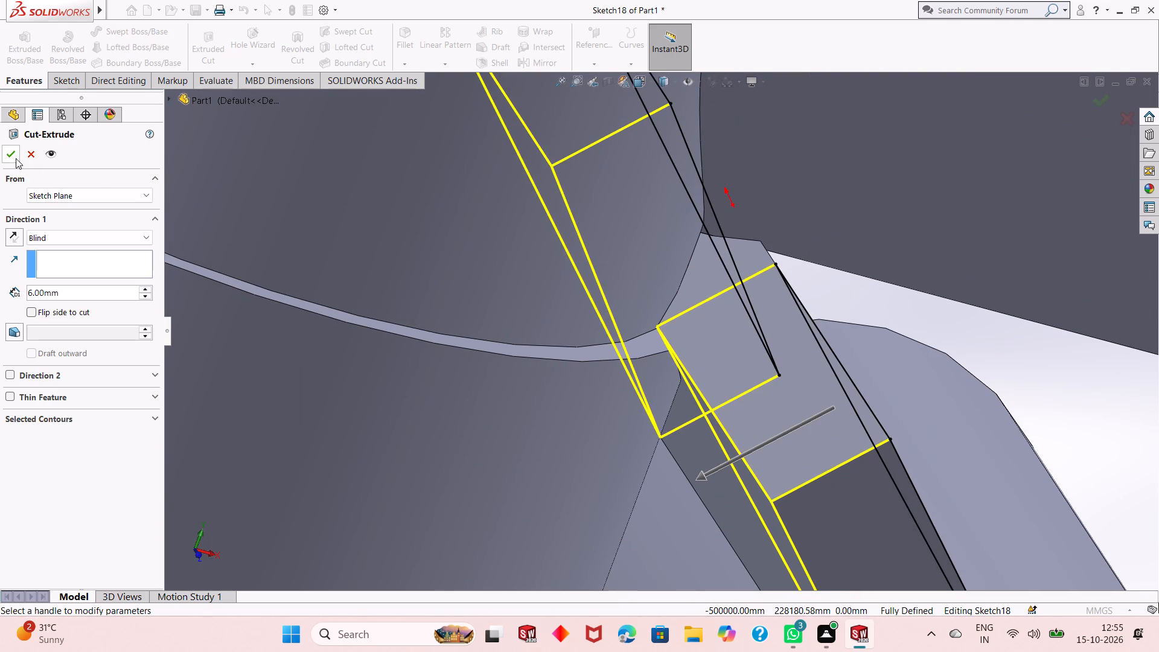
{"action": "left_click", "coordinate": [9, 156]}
Examine both cut corners of the web and the area beside the stepped vertical cylinder from several angles.
{"action": "scroll", "coordinate": [579, 347], "scroll_direction": "up", "scroll_amount": 2}
{"action": "middle_click_drag", "start_coordinate": [659, 339], "coordinate": [470, 237]}
{"action": "scroll", "coordinate": [471, 249], "scroll_direction": "up", "scroll_amount": 2}
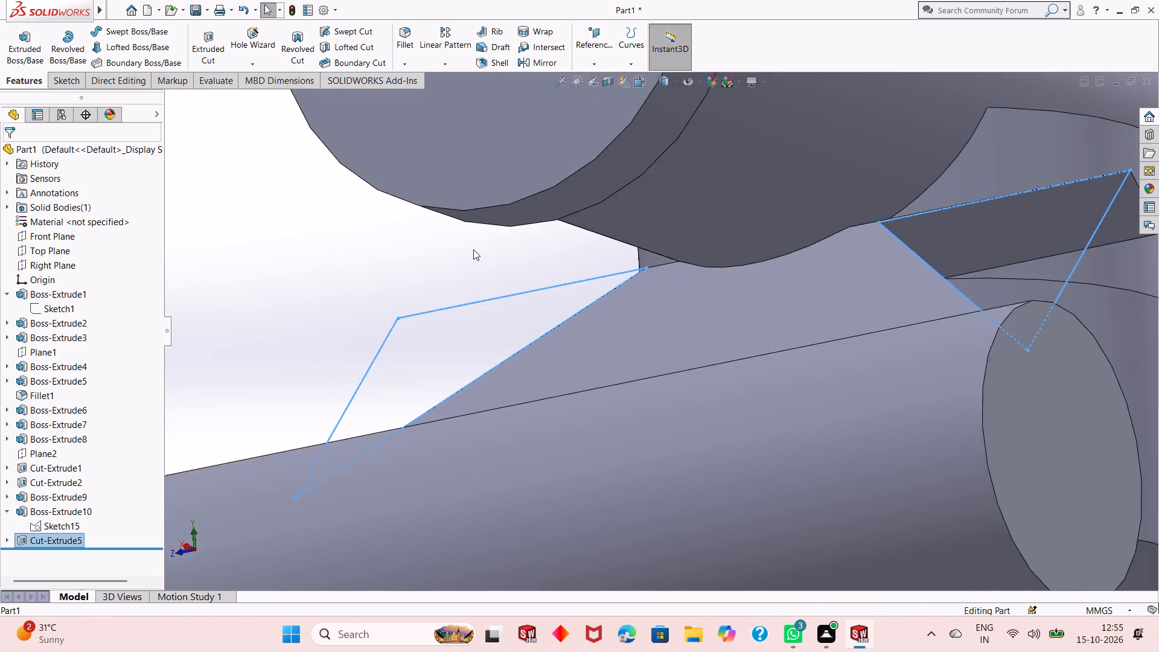
{"action": "scroll", "coordinate": [473, 249], "scroll_direction": "up", "scroll_amount": 5}
{"action": "middle_click_drag", "start_coordinate": [703, 246], "coordinate": [700, 318]}
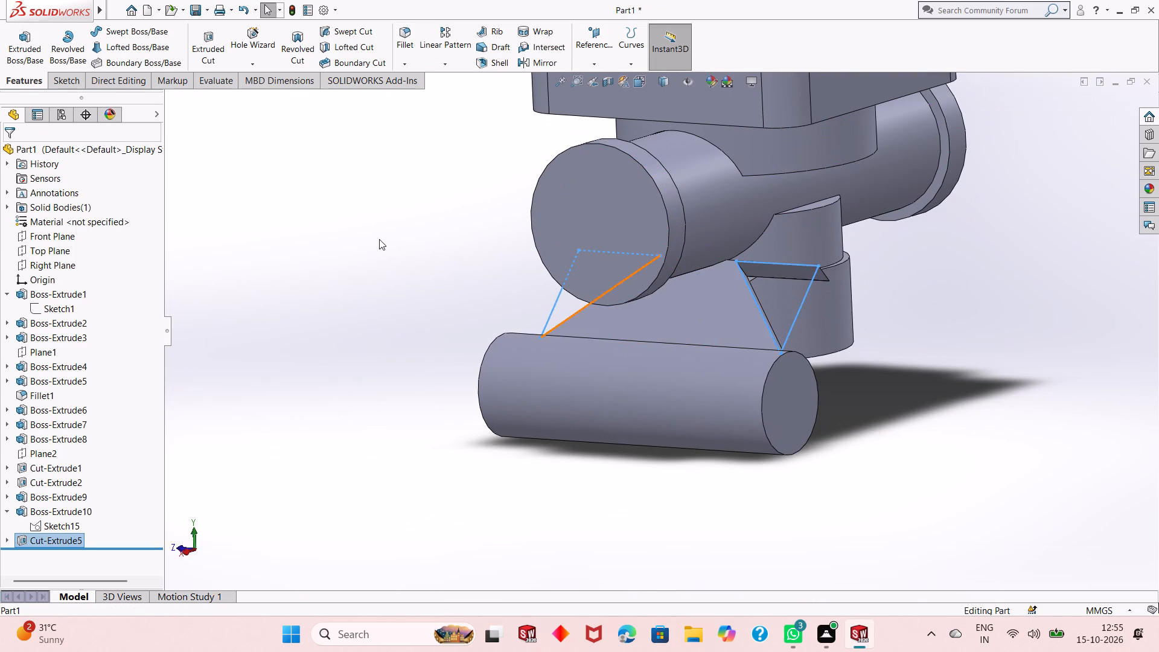
{"action": "left_click", "coordinate": [379, 238]}
{"action": "middle_click_drag", "start_coordinate": [702, 269], "coordinate": [641, 359]}
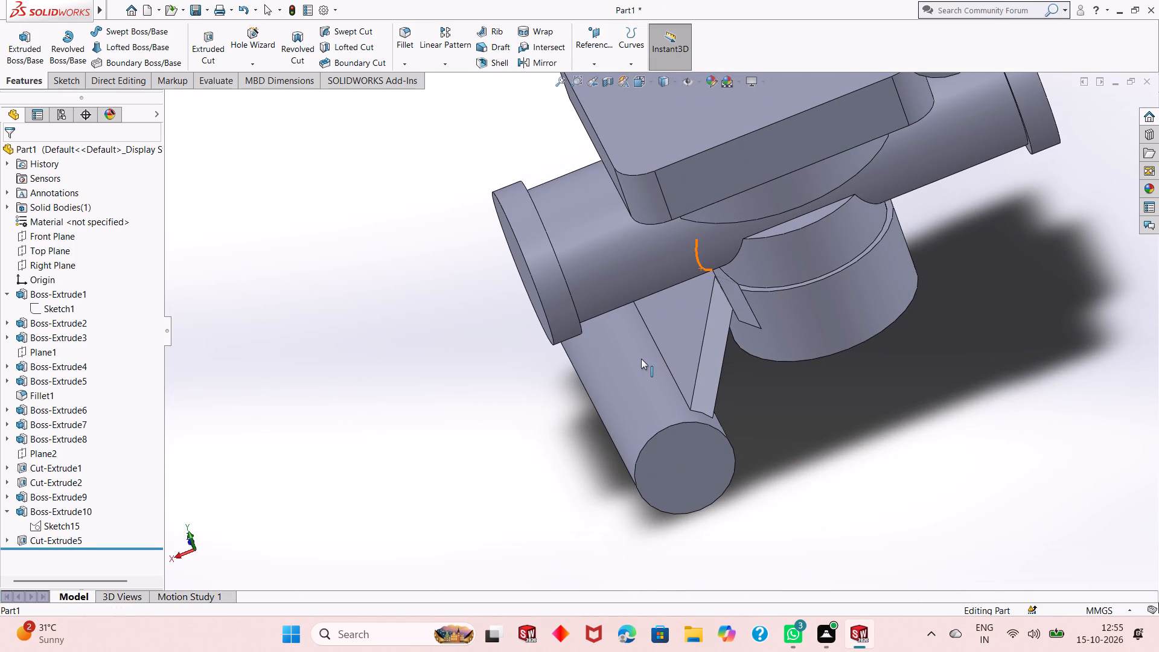
{"action": "middle_click_drag", "start_coordinate": [641, 359], "coordinate": [738, 323]}
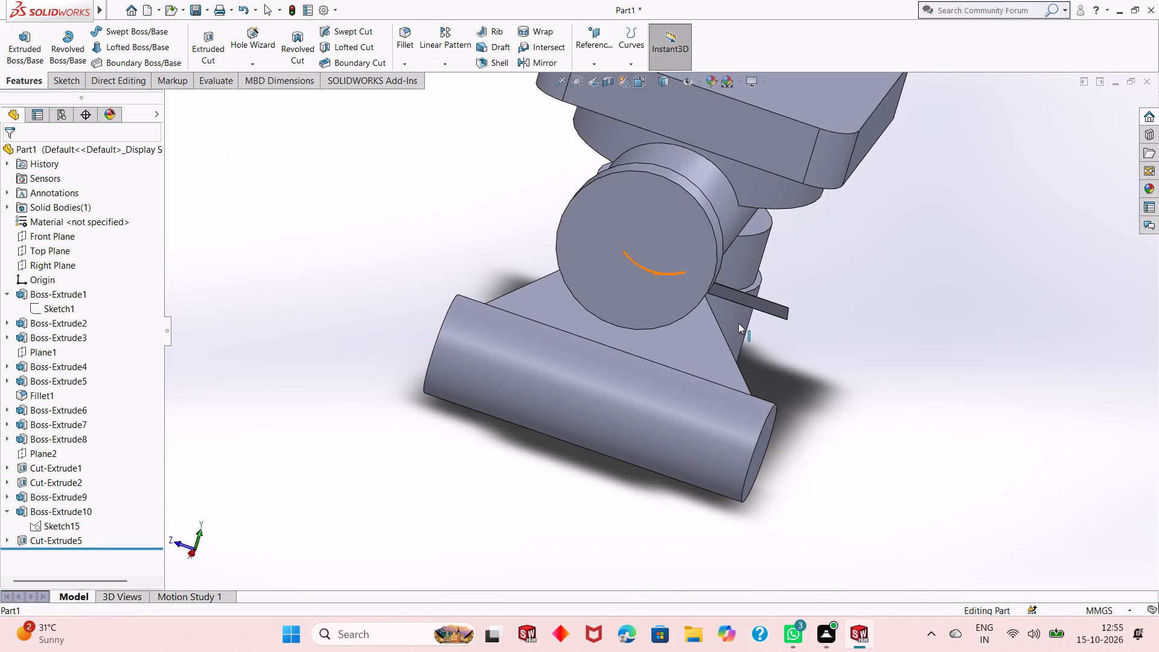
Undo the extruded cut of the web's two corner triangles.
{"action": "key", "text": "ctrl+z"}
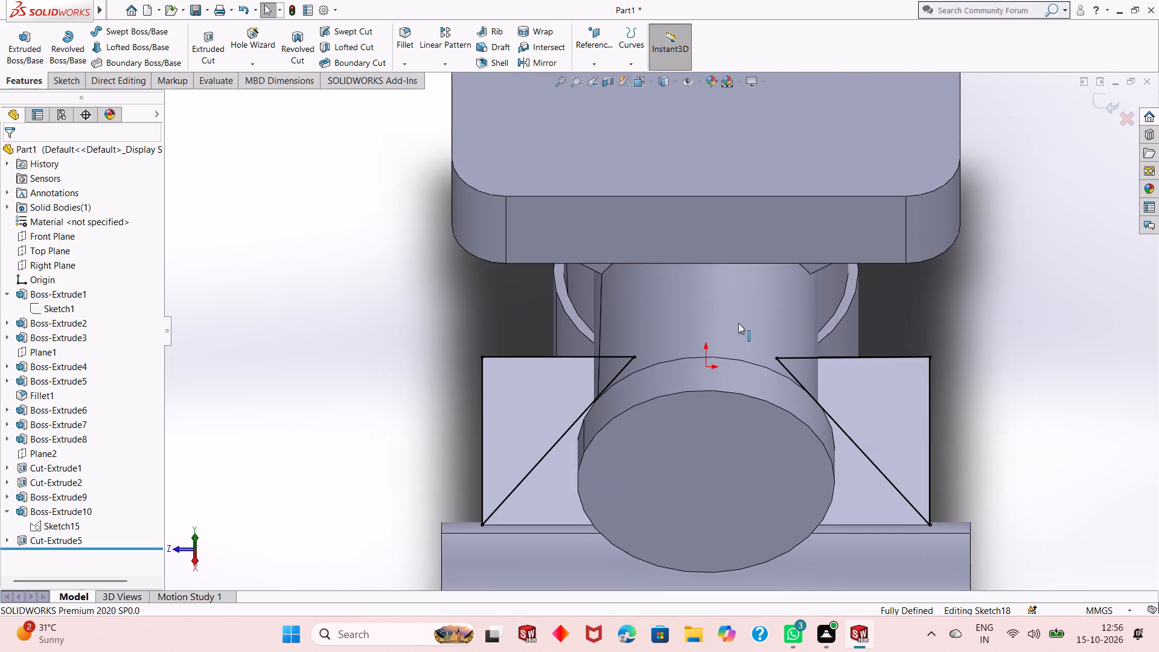
Set the display style to hidden lines visible for a close-up of the second triangle's inner upper corner.
{"action": "scroll", "coordinate": [817, 272], "scroll_direction": "down", "scroll_amount": 2}
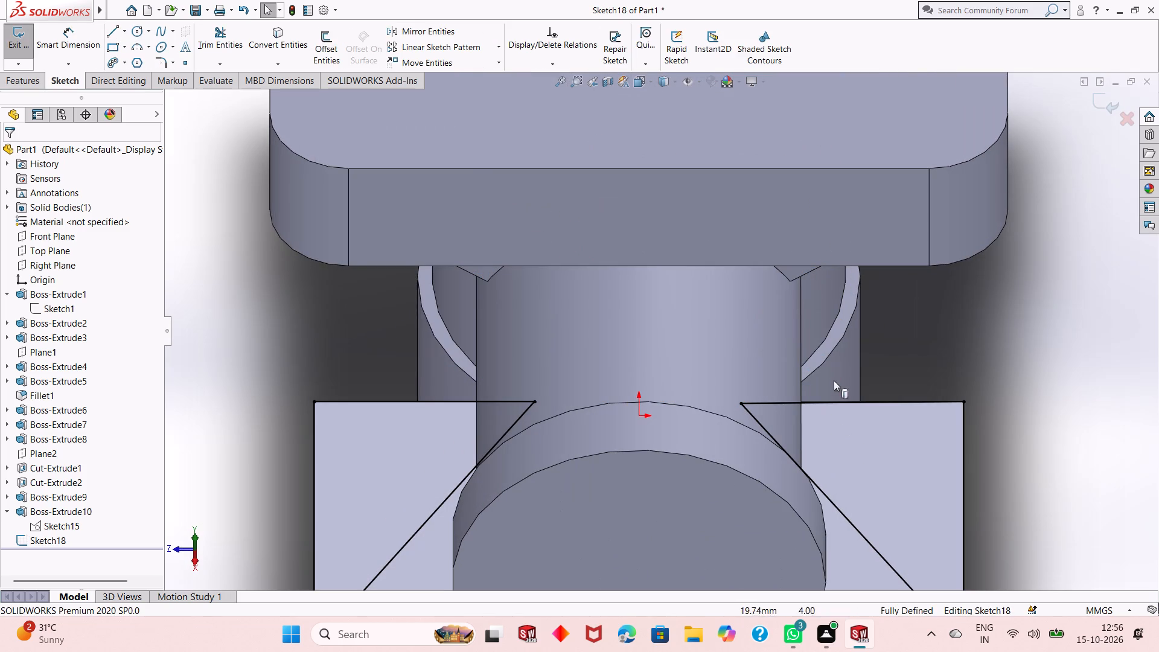
{"action": "scroll", "coordinate": [835, 397], "scroll_direction": "down", "scroll_amount": 7}
{"action": "scroll", "coordinate": [835, 397], "scroll_direction": "up", "scroll_amount": 3}
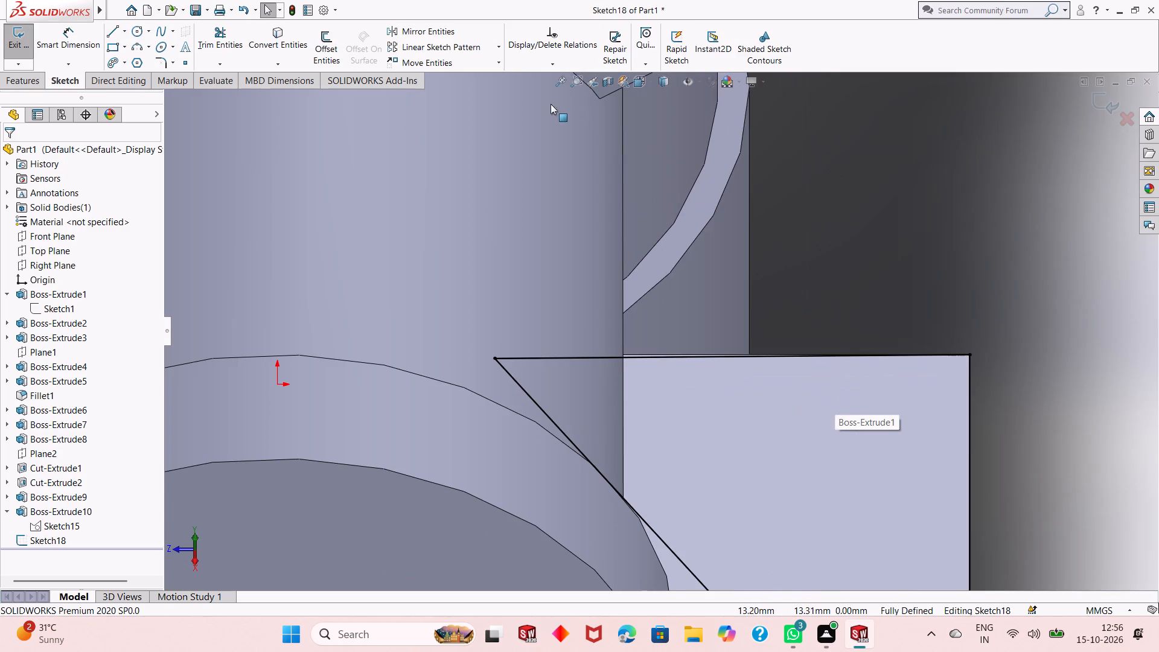
{"action": "left_click", "coordinate": [659, 85]}
{"action": "left_click", "coordinate": [665, 145]}
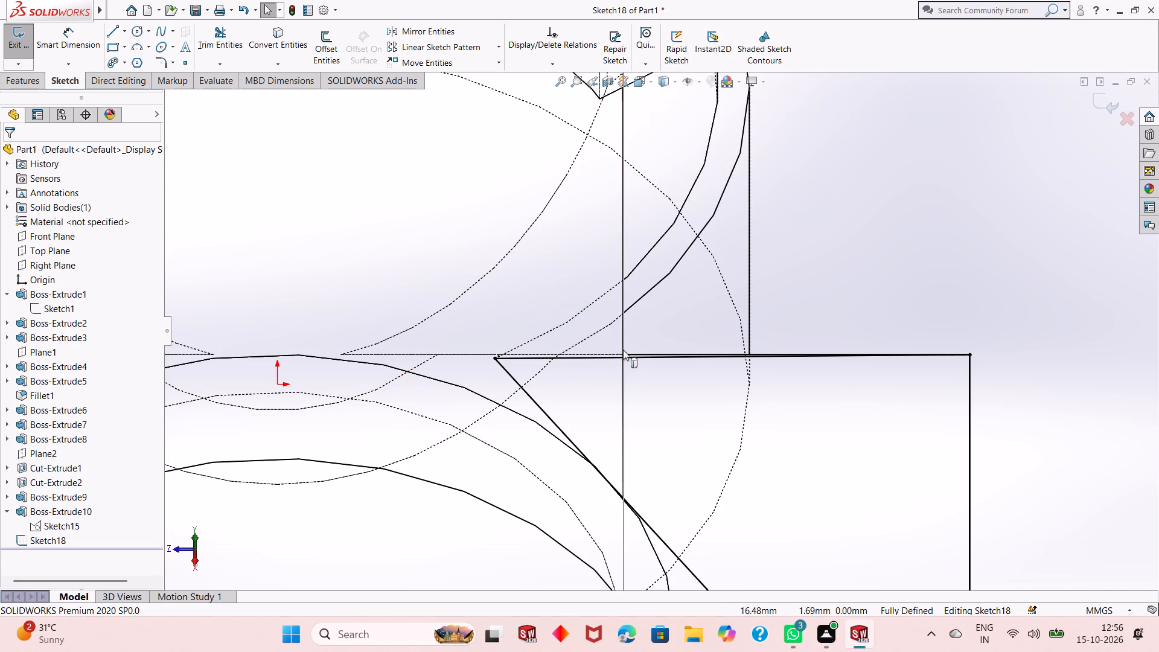
Delete the second triangle's slanted, vertical and top lines from the web's corner sketch.
{"action": "left_click", "coordinate": [594, 357]}
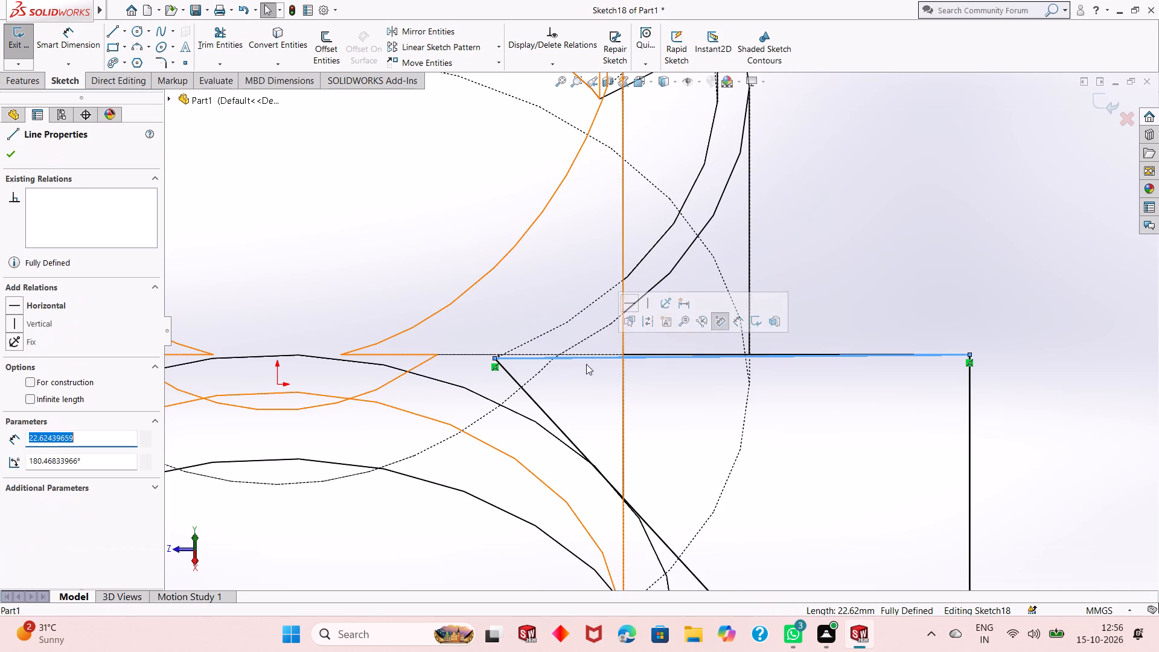
{"action": "left_click", "coordinate": [541, 407]}
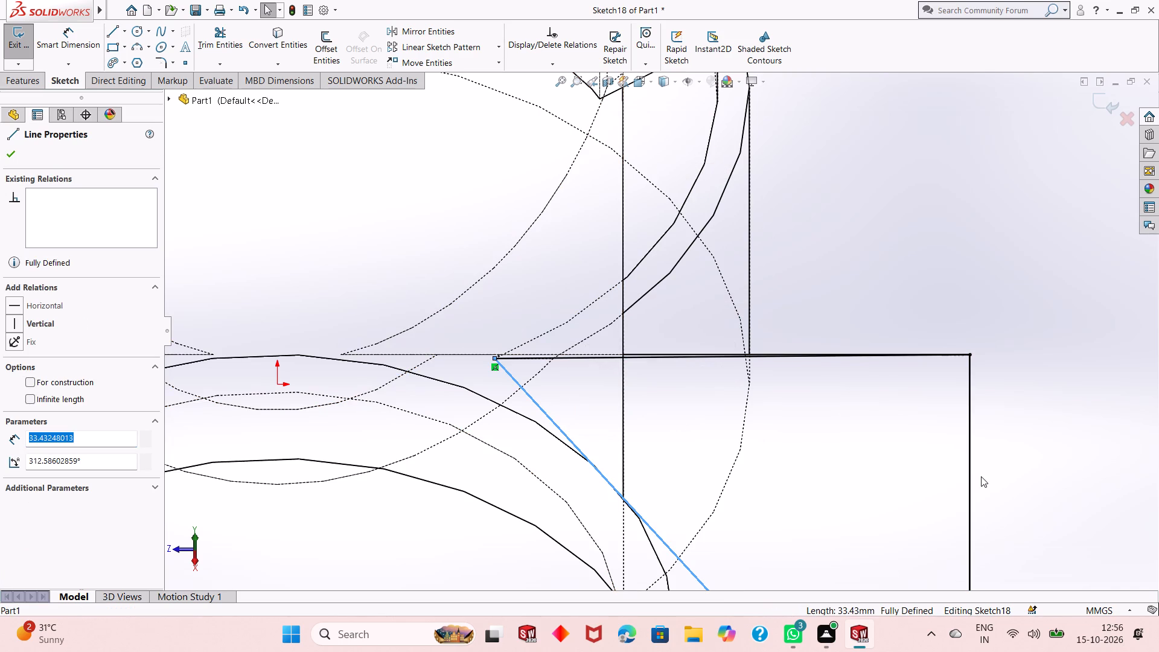
{"action": "left_click", "coordinate": [970, 482], "text": "ctrl"}
{"action": "right_click", "coordinate": [918, 239]}
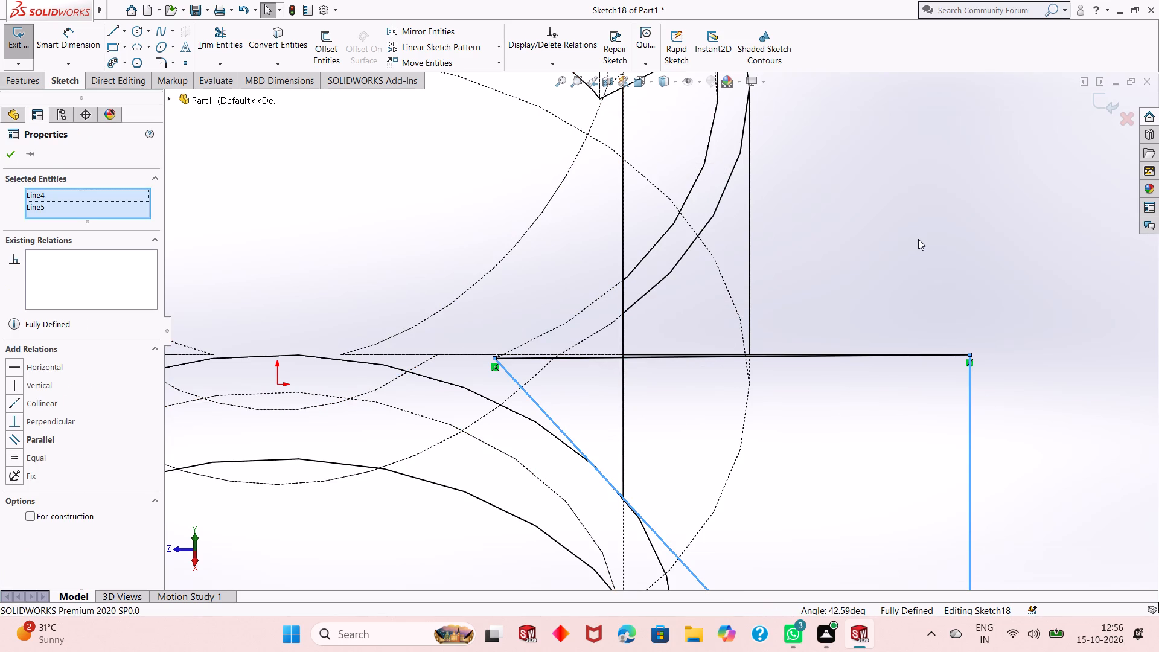
{"action": "left_click", "coordinate": [936, 384]}
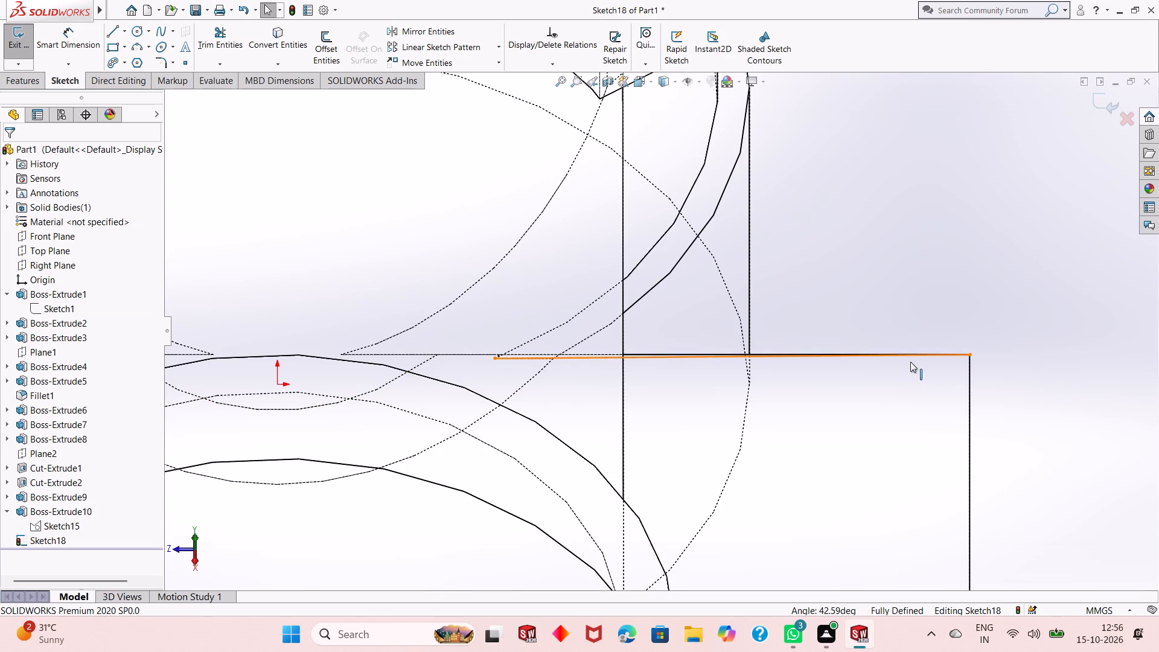
{"action": "left_click", "coordinate": [892, 361]}
{"action": "right_click", "coordinate": [878, 235]}
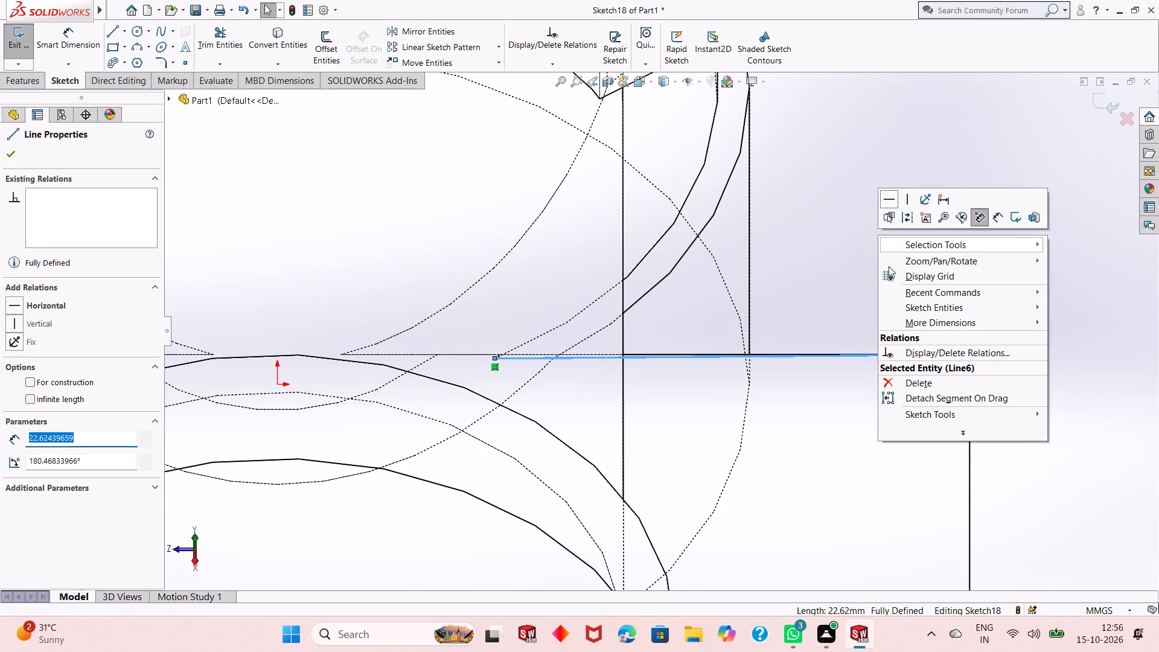
{"action": "left_click", "coordinate": [902, 379]}
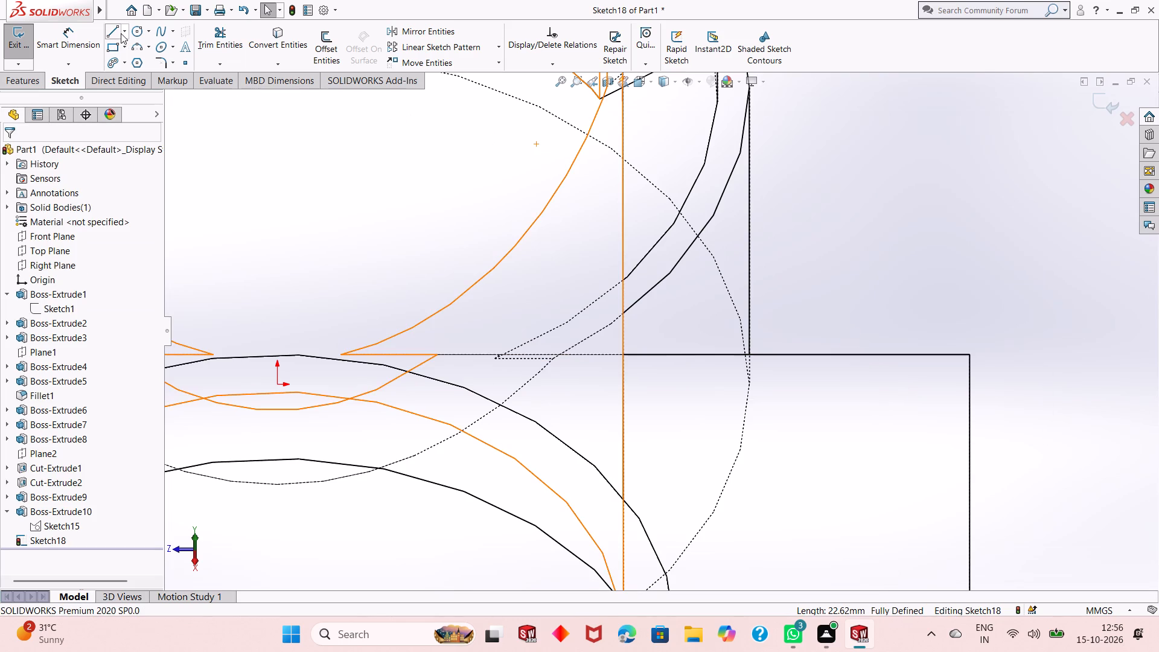
Sketch the second triangle's slanted line, about 33.4 mm long, from its inner upper corner to the web's lower outer corner.
{"action": "left_click", "coordinate": [107, 28]}
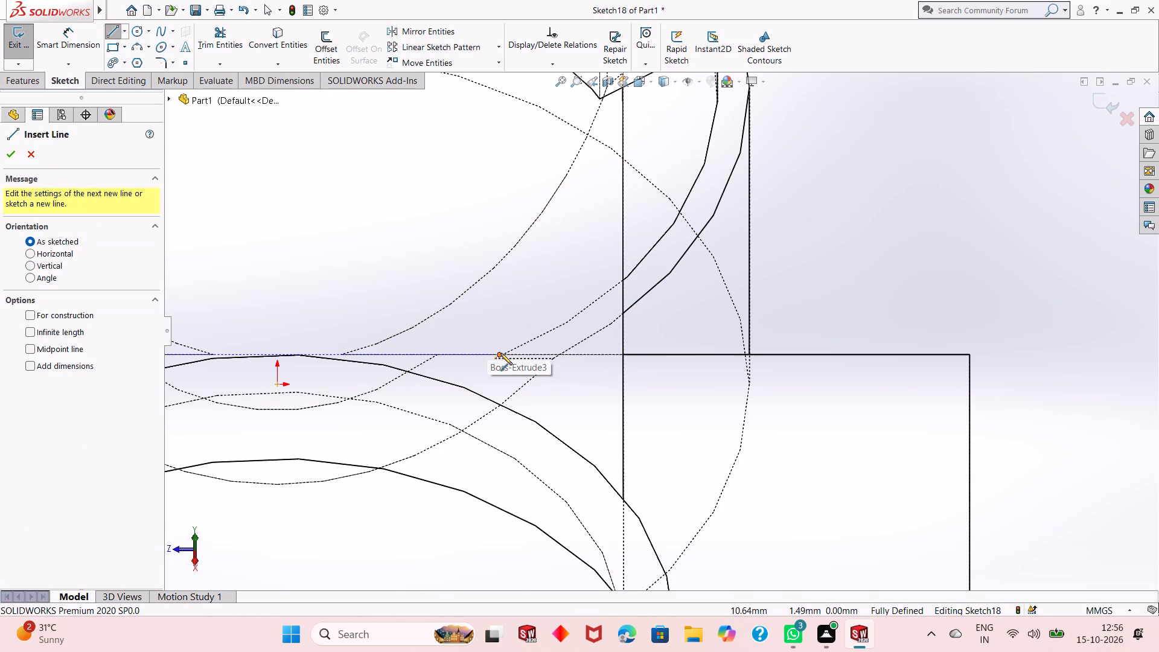
{"action": "left_click", "coordinate": [500, 353]}
{"action": "scroll", "coordinate": [558, 409], "scroll_direction": "up", "scroll_amount": 2}
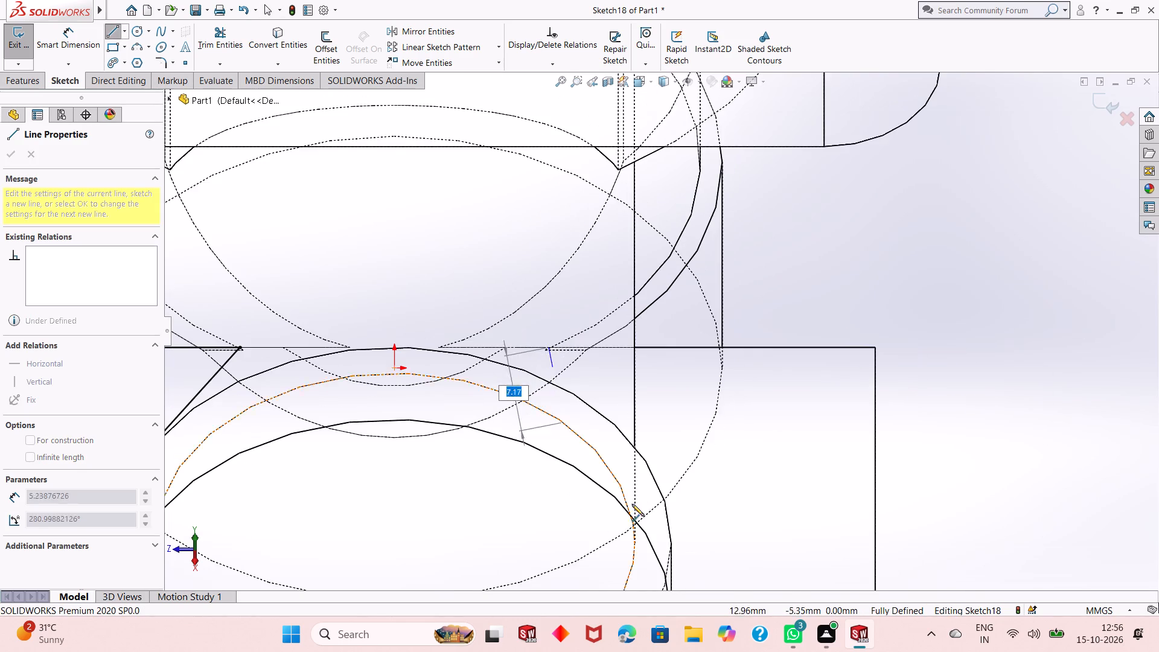
{"action": "scroll", "coordinate": [706, 547], "scroll_direction": "up", "scroll_amount": 2}
{"action": "scroll", "coordinate": [781, 582], "scroll_direction": "up", "scroll_amount": 1}
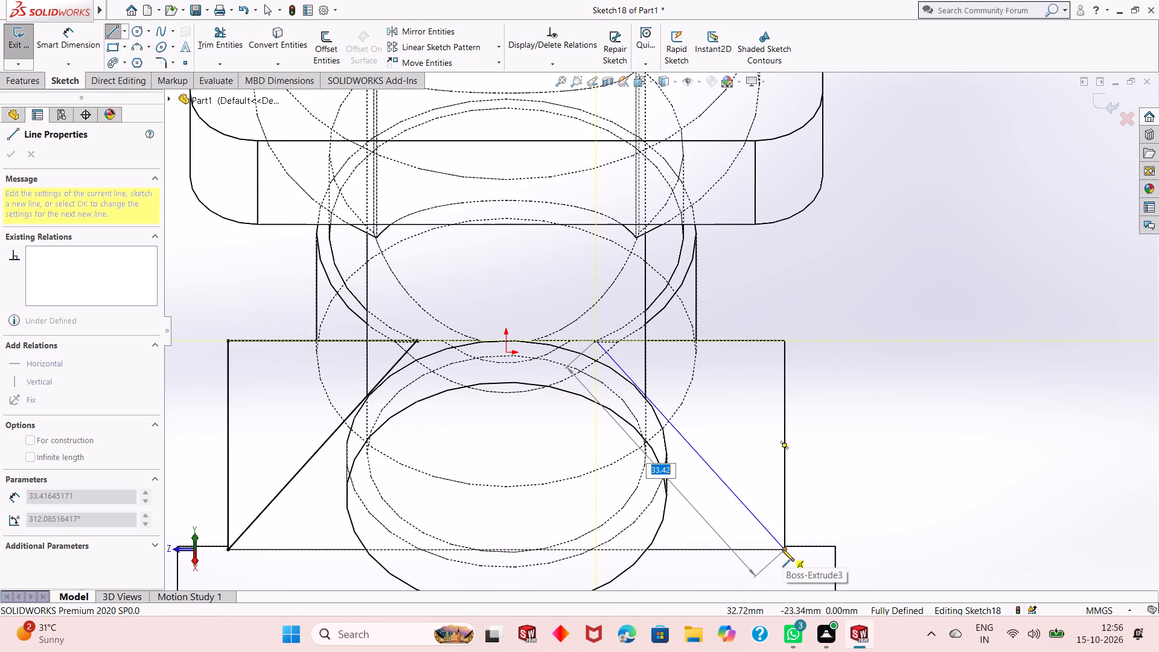
{"action": "scroll", "coordinate": [782, 551], "scroll_direction": "up", "scroll_amount": 1}
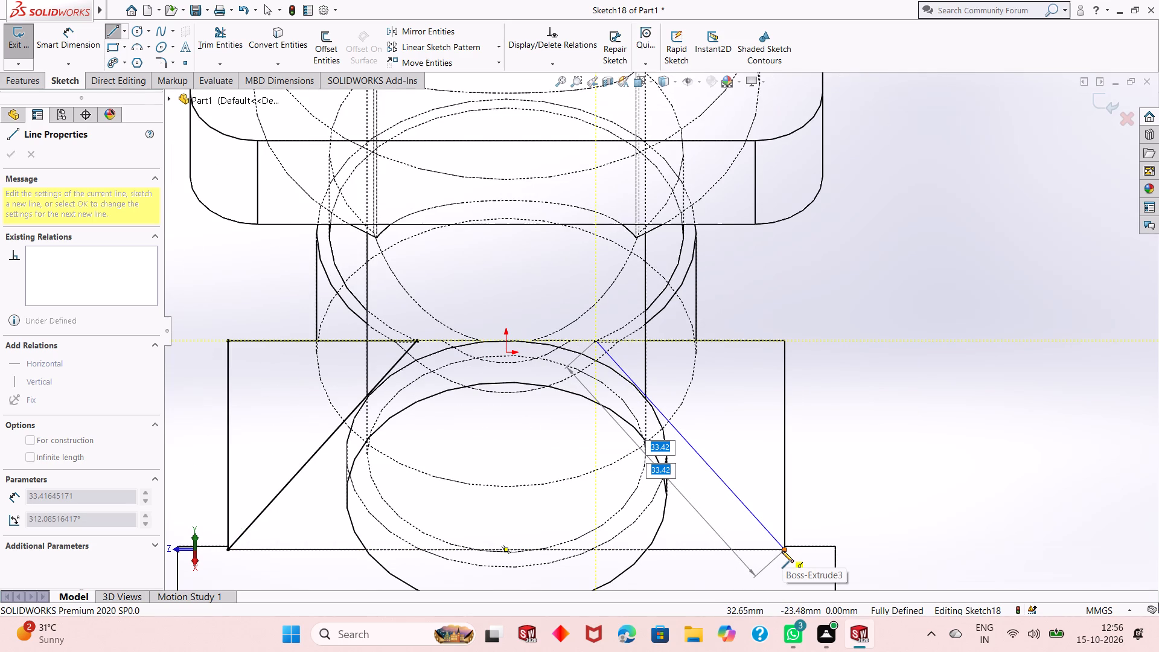
{"action": "scroll", "coordinate": [782, 551], "scroll_direction": "up", "scroll_amount": 2}
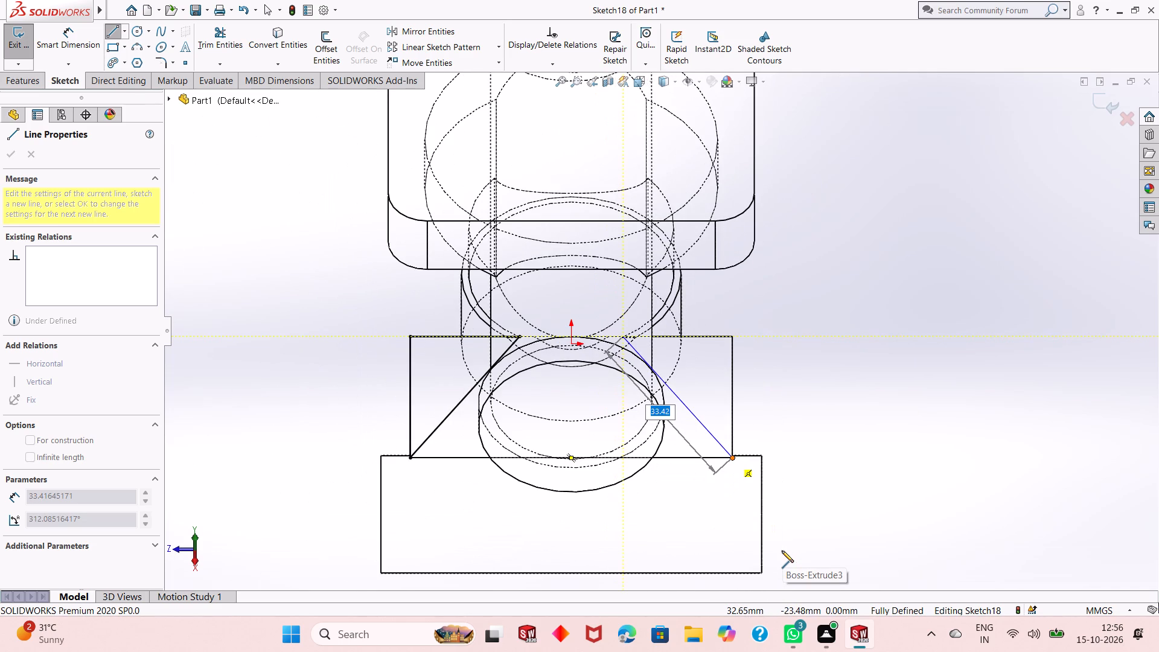
{"action": "scroll", "coordinate": [782, 551], "scroll_direction": "down", "scroll_amount": 1}
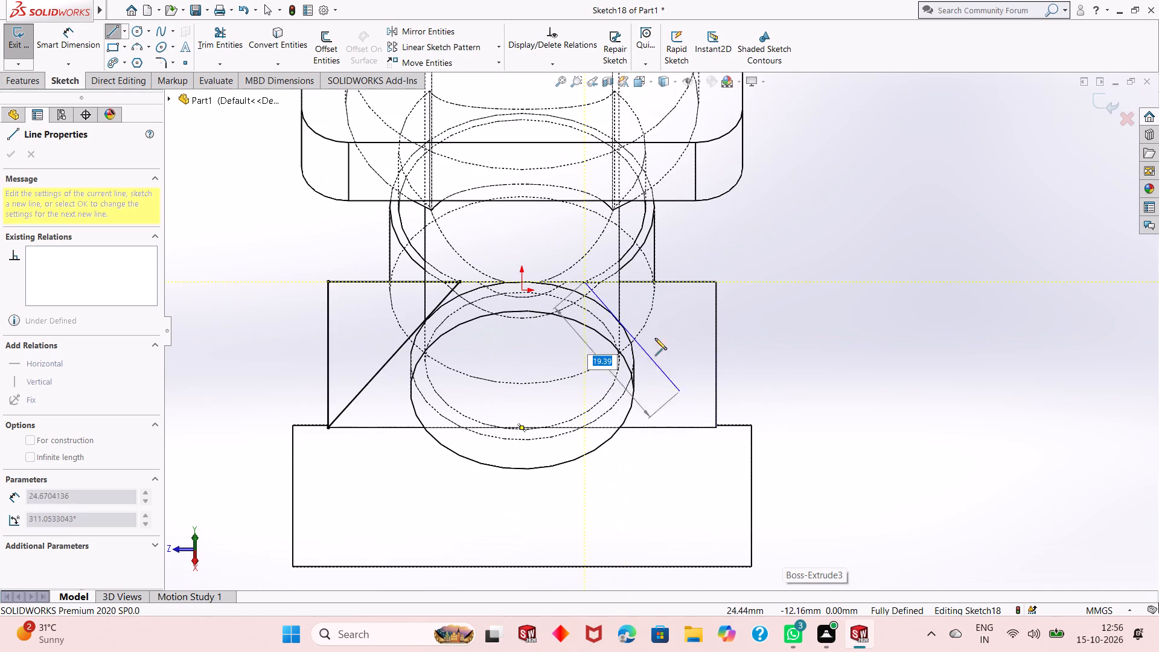
{"action": "scroll", "coordinate": [613, 280], "scroll_direction": "down", "scroll_amount": 2}
{"action": "scroll", "coordinate": [610, 334], "scroll_direction": "down", "scroll_amount": 1}
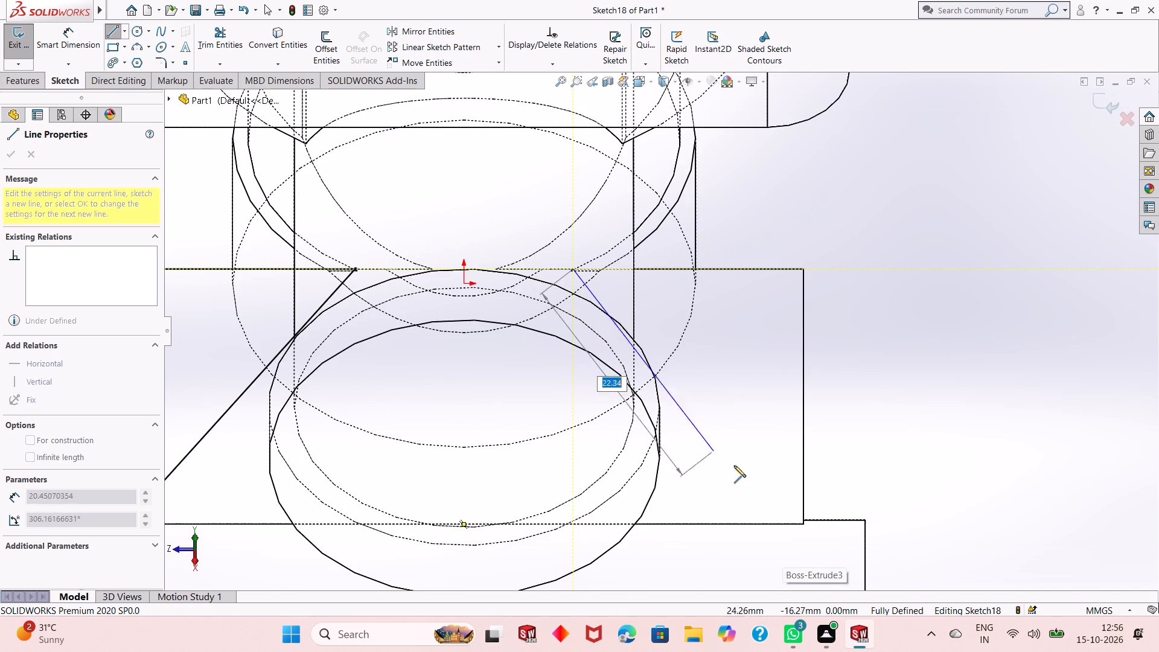
{"action": "left_click", "coordinate": [800, 525]}
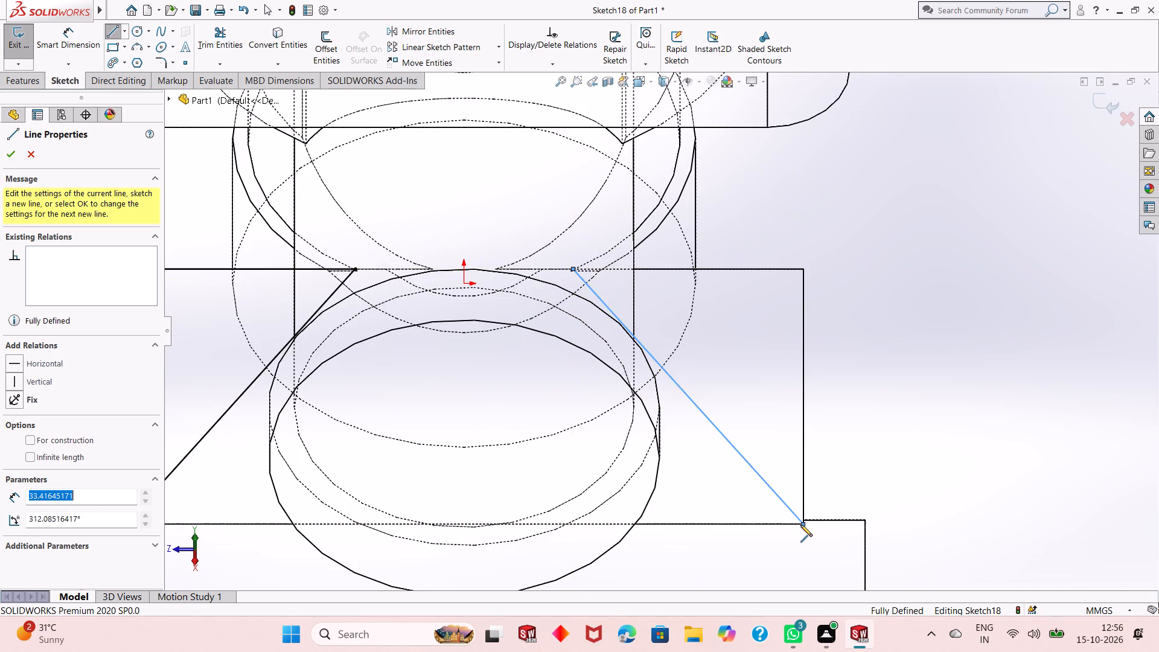
Close the second triangle with a 24.8 mm vertical line and an approximately 22.4 mm horizontal line along the web's top edge.
{"action": "left_click", "coordinate": [802, 268]}
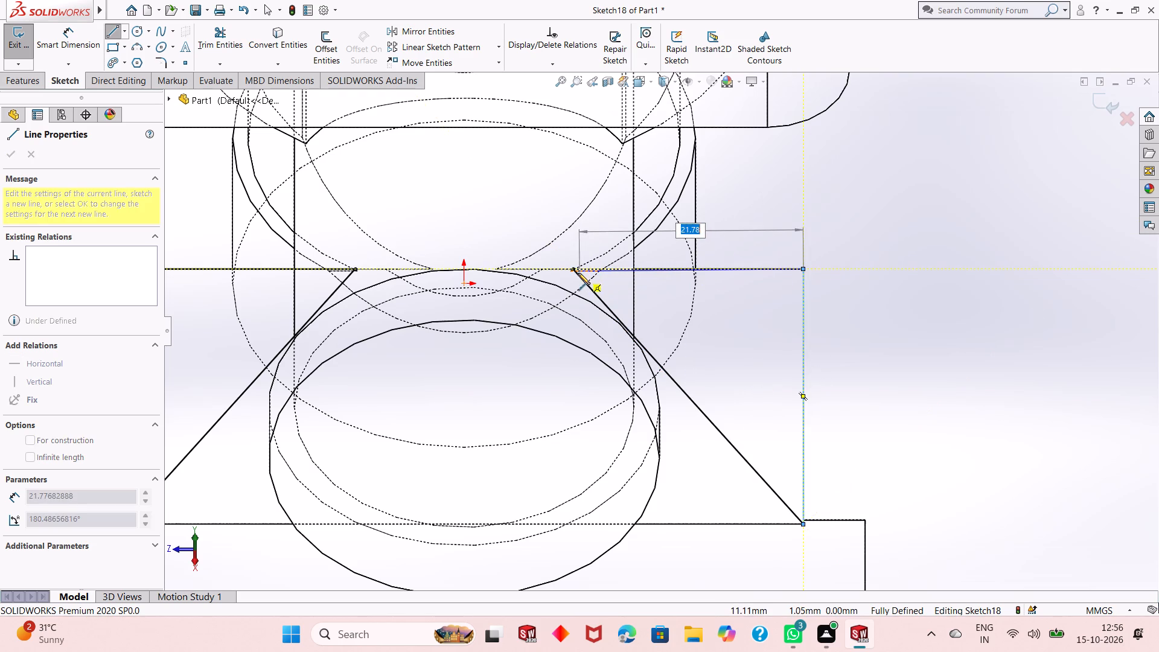
{"action": "scroll", "coordinate": [577, 272], "scroll_direction": "up", "scroll_amount": 5}
{"action": "scroll", "coordinate": [577, 272], "scroll_direction": "down", "scroll_amount": 7}
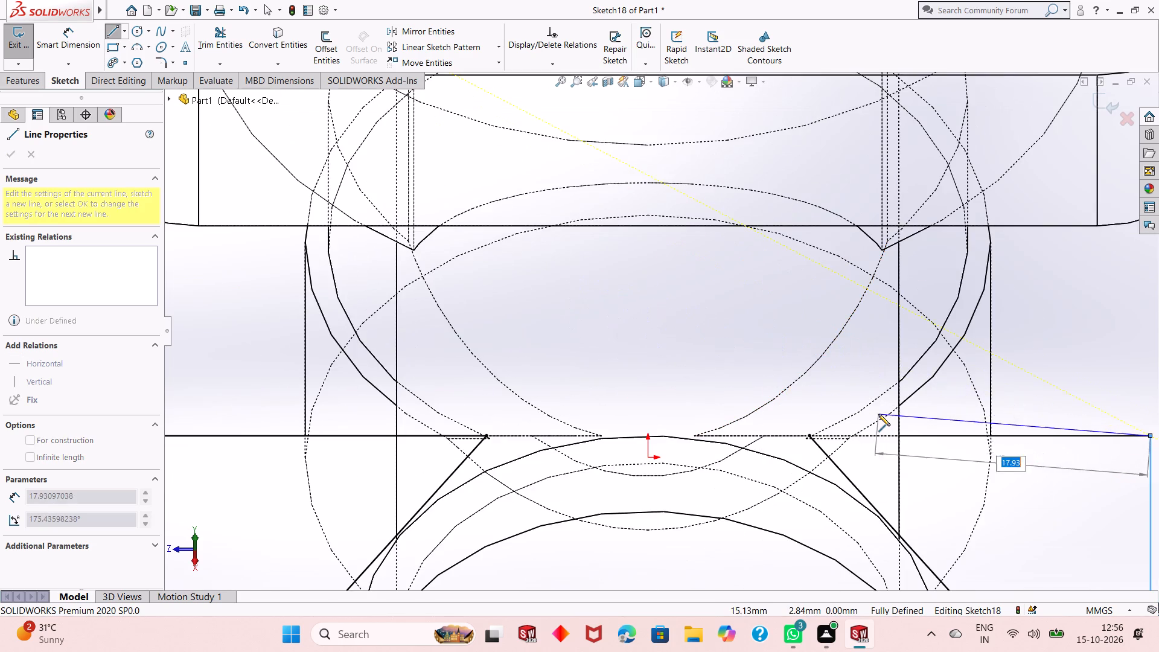
{"action": "scroll", "coordinate": [878, 414], "scroll_direction": "down", "scroll_amount": 8}
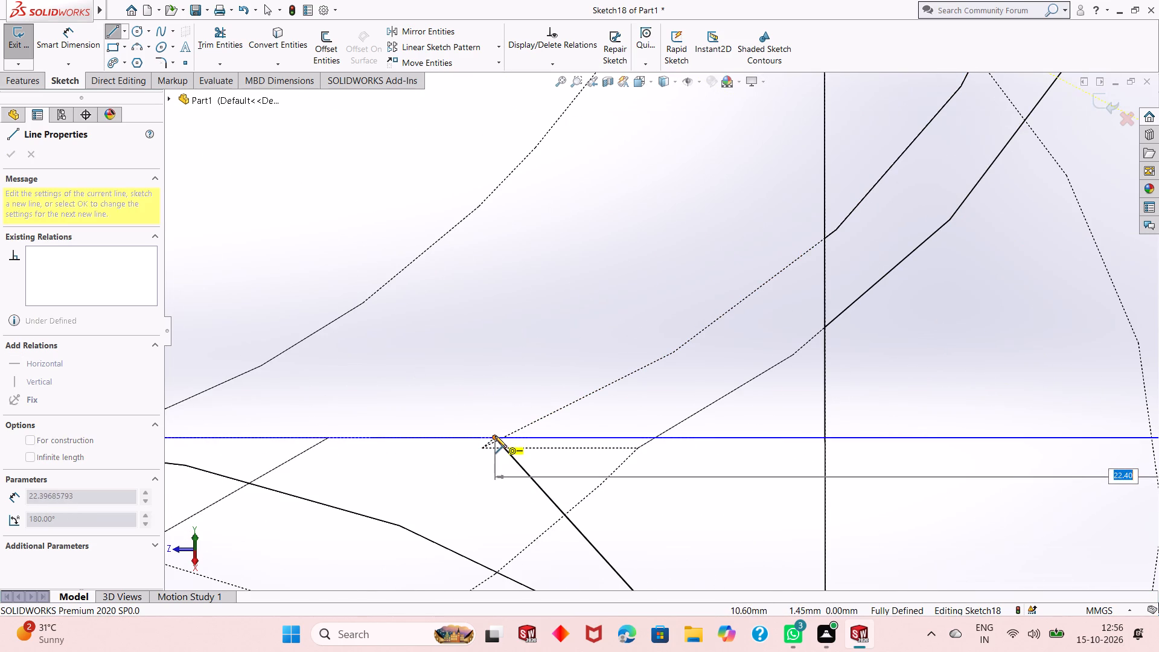
{"action": "left_click", "coordinate": [495, 436]}
{"action": "right_click", "coordinate": [504, 320]}
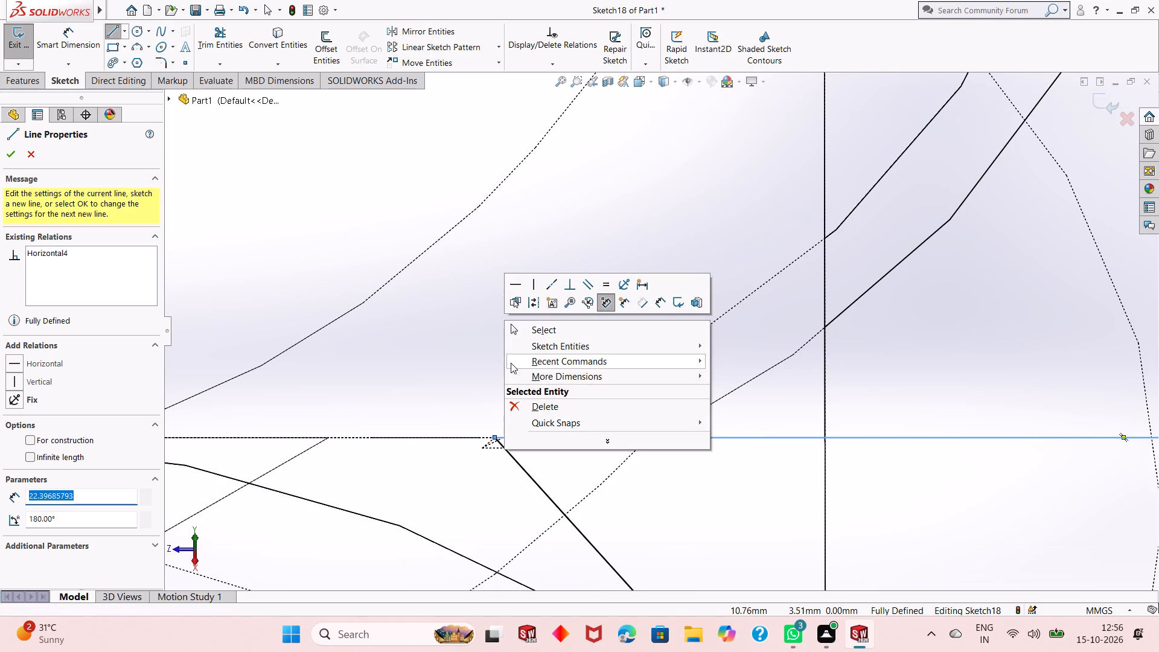
{"action": "left_click", "coordinate": [537, 327]}
Set the display style to shaded with edges.
{"action": "scroll", "coordinate": [508, 397], "scroll_direction": "up", "scroll_amount": 9}
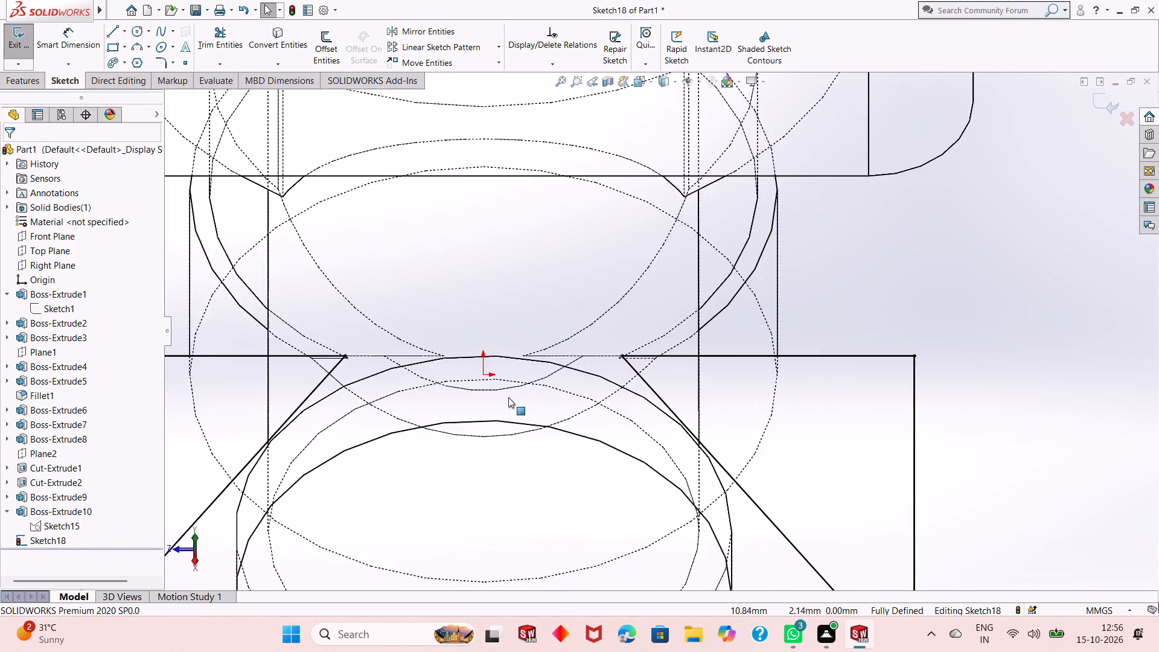
{"action": "left_click", "coordinate": [660, 84]}
{"action": "left_click", "coordinate": [659, 103]}
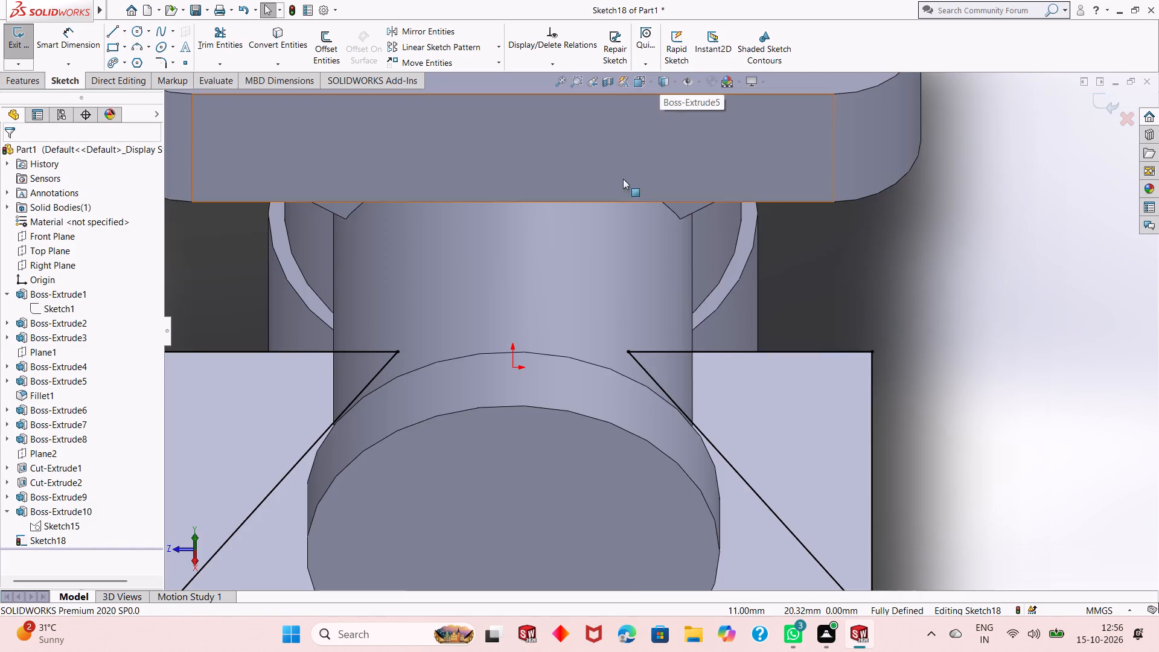
Cut both corner triangles out of the web with a 6 mm blind extruded cut.
{"action": "scroll", "coordinate": [534, 364], "scroll_direction": "up", "scroll_amount": 2}
{"action": "left_click", "coordinate": [34, 83]}
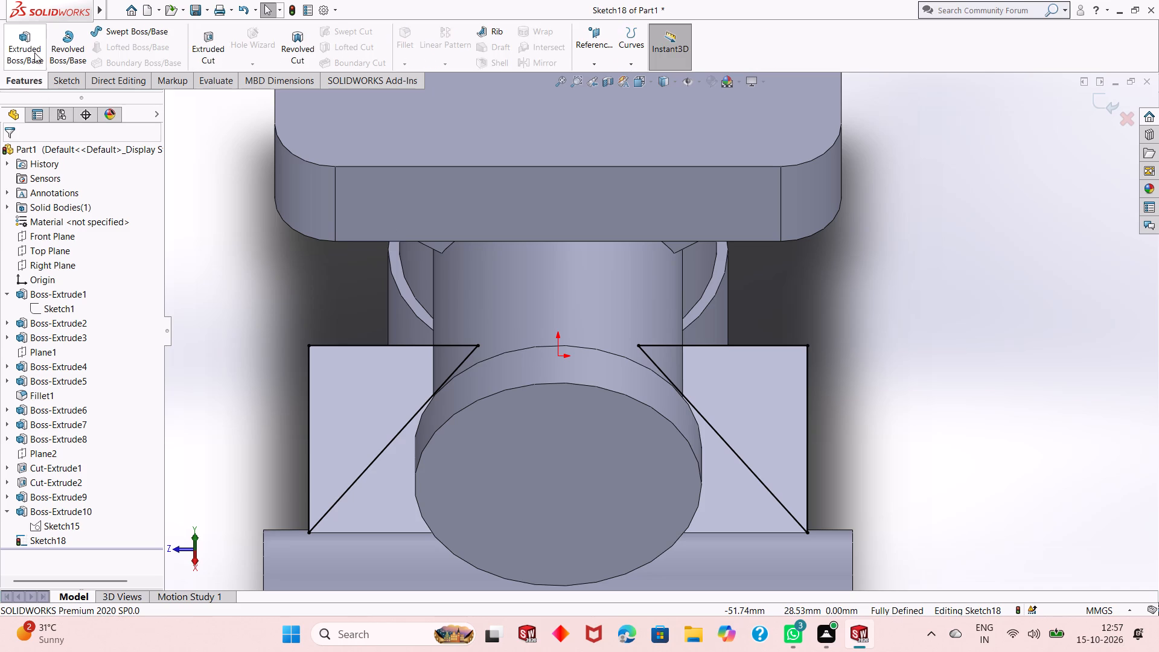
{"action": "left_click", "coordinate": [32, 49]}
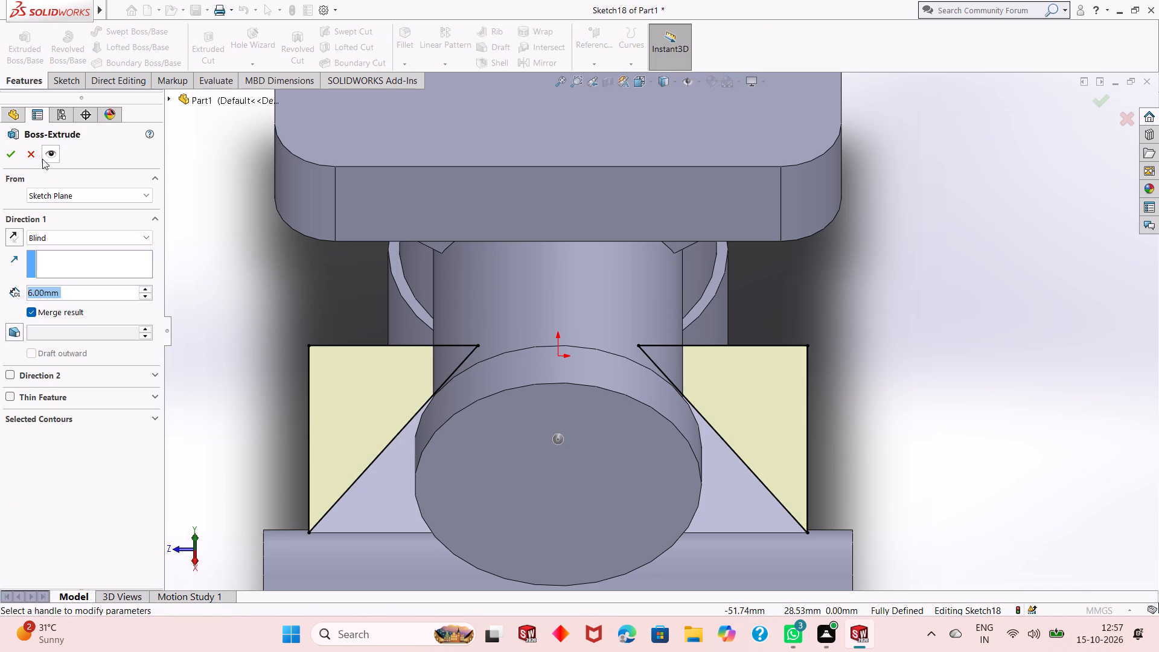
{"action": "left_click", "coordinate": [33, 152]}
{"action": "left_click", "coordinate": [185, 48]}
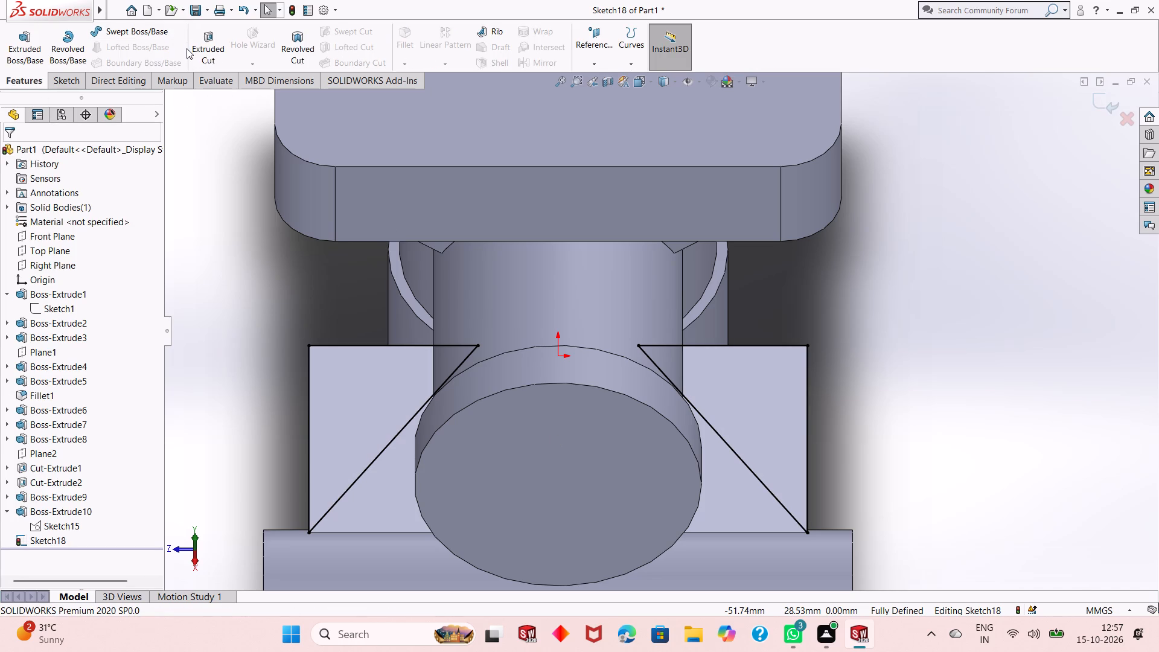
{"action": "left_click", "coordinate": [198, 60]}
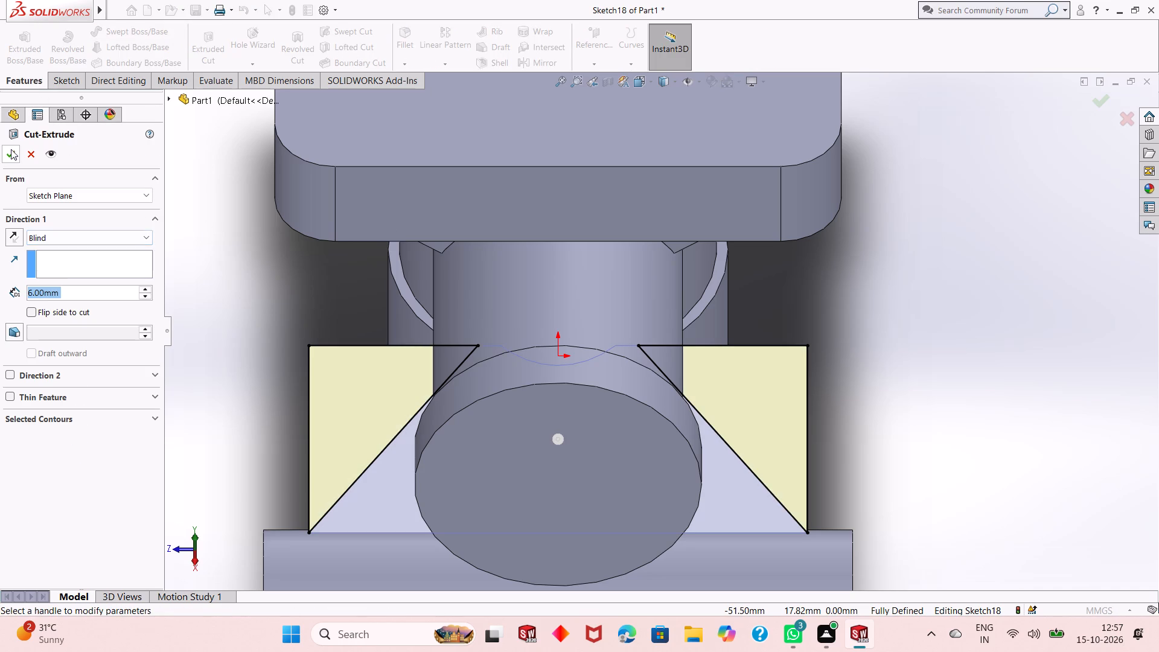
{"action": "left_click", "coordinate": [11, 147]}
Examine the trimmed web and its junctions with the horizontal cylinder and the lower cylinder from several angles.
{"action": "scroll", "coordinate": [639, 414], "scroll_direction": "up", "scroll_amount": 3}
{"action": "left_click", "coordinate": [802, 392]}
{"action": "middle_click_drag", "start_coordinate": [753, 475], "coordinate": [714, 376]}
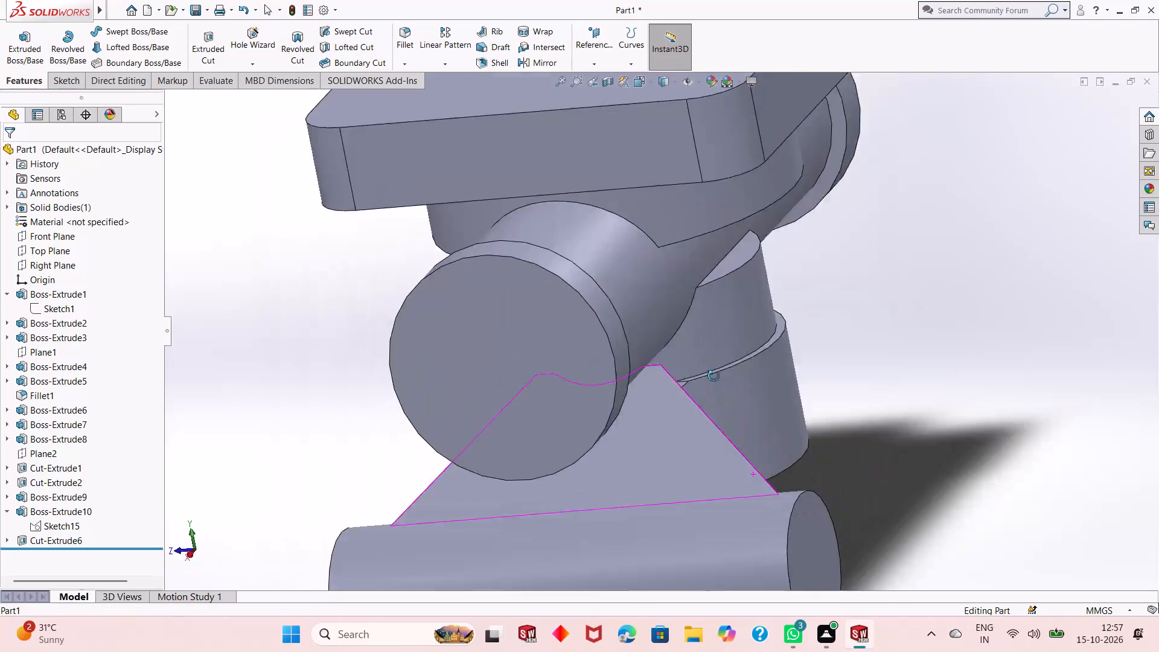
{"action": "middle_click_drag", "start_coordinate": [714, 376], "coordinate": [722, 426]}
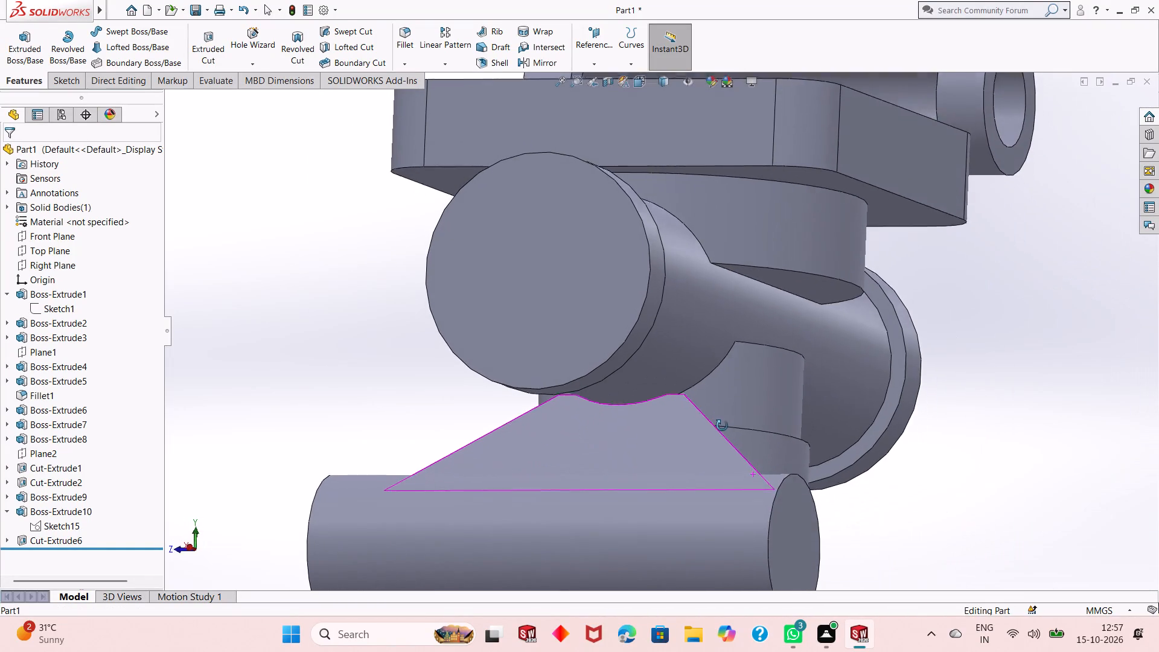
{"action": "middle_click_drag", "start_coordinate": [722, 426], "coordinate": [718, 470]}
{"action": "middle_click_drag", "start_coordinate": [669, 380], "coordinate": [657, 443]}
{"action": "scroll", "coordinate": [659, 389], "scroll_direction": "down", "scroll_amount": 2}
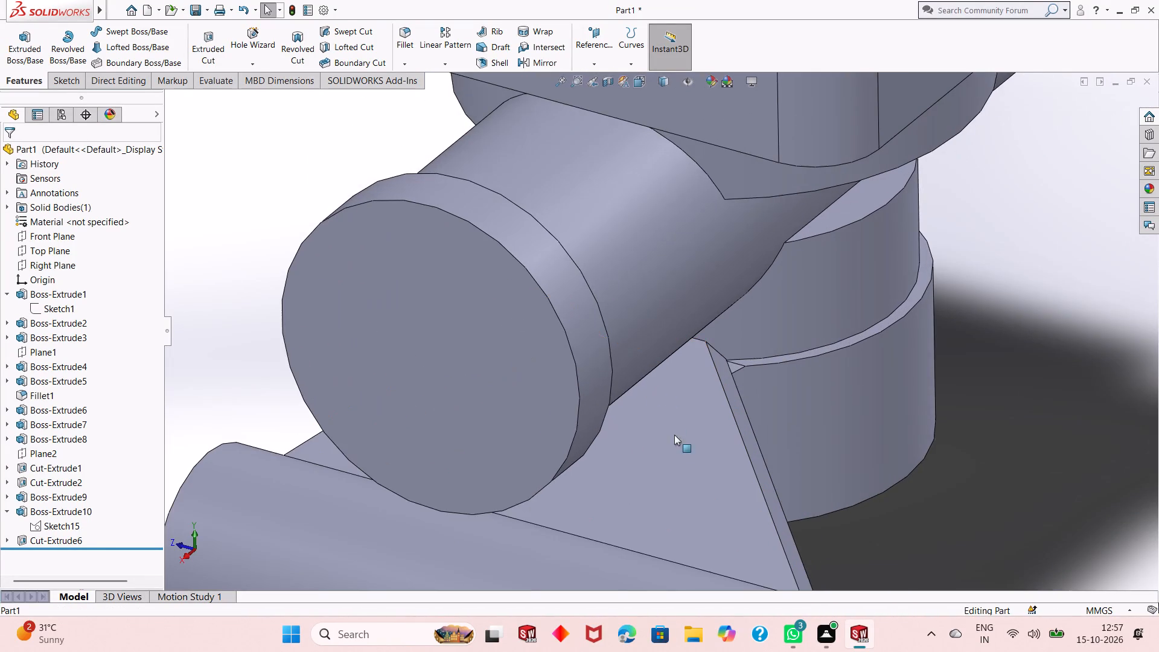
{"action": "scroll", "coordinate": [685, 456], "scroll_direction": "up", "scroll_amount": 2}
{"action": "middle_click_drag", "start_coordinate": [688, 463], "coordinate": [688, 406]}
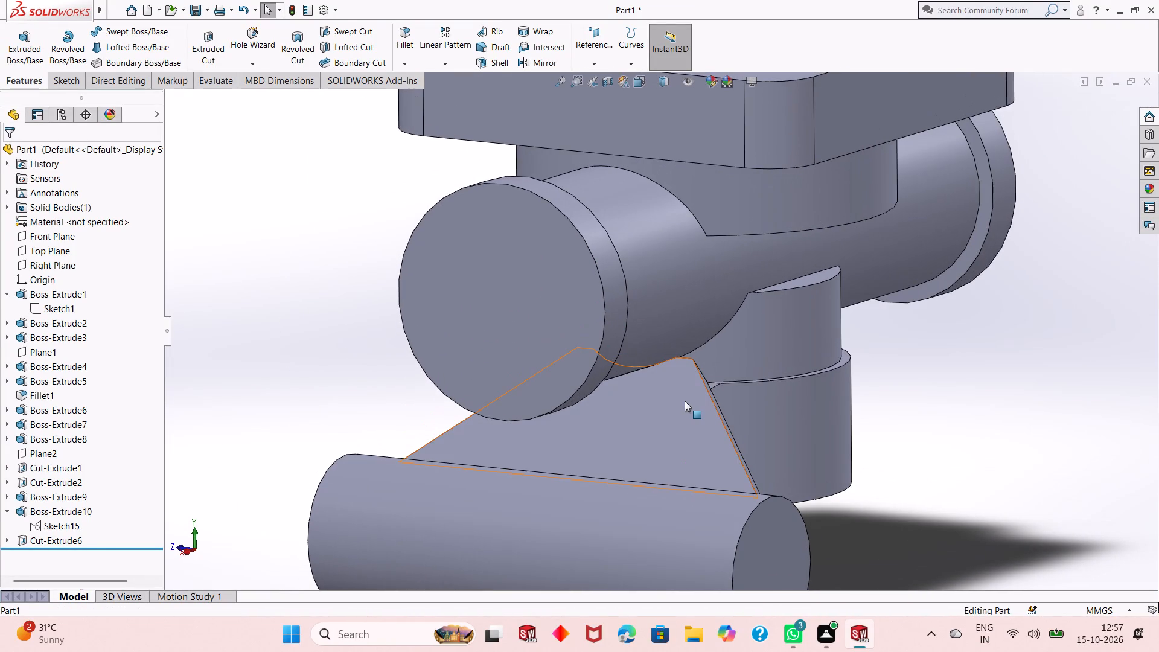
{"action": "scroll", "coordinate": [654, 327], "scroll_direction": "down", "scroll_amount": 6}
{"action": "scroll", "coordinate": [716, 487], "scroll_direction": "up", "scroll_amount": 6}
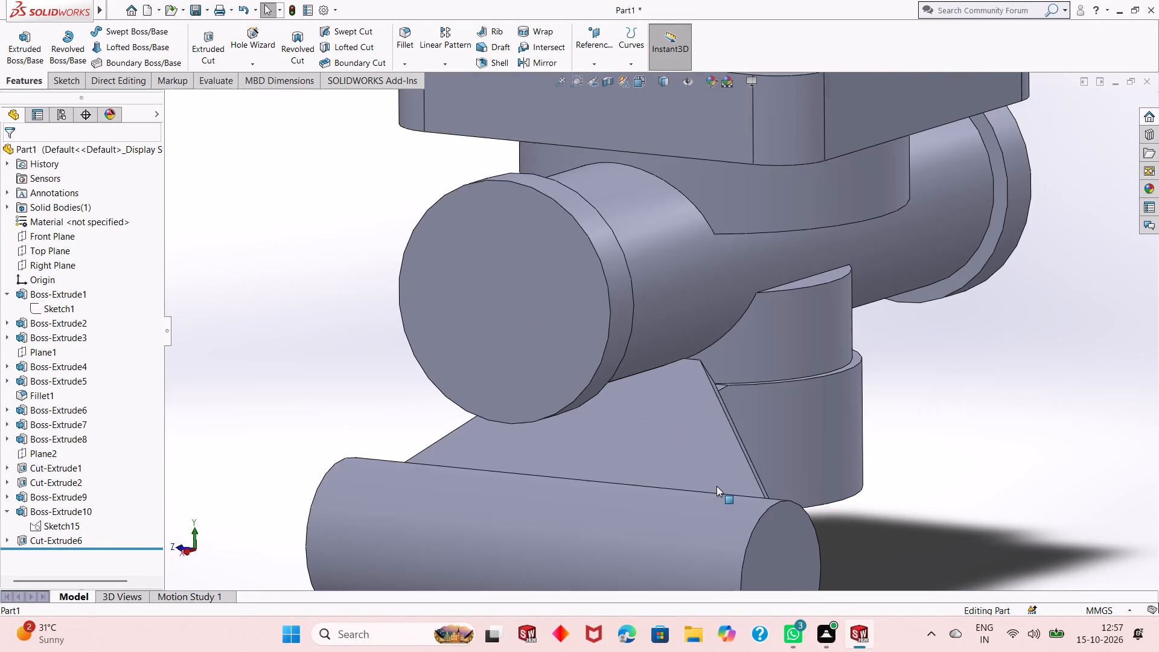
{"action": "scroll", "coordinate": [717, 486], "scroll_direction": "up", "scroll_amount": 1}
{"action": "middle_click_drag", "start_coordinate": [705, 463], "coordinate": [634, 514]}
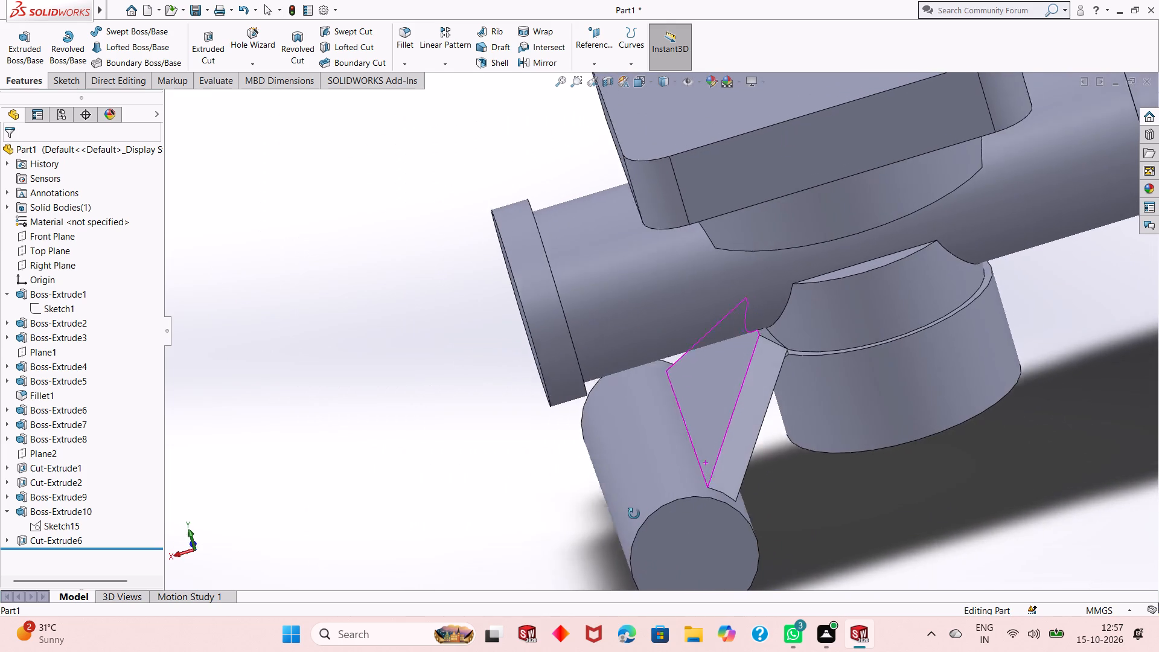
{"action": "middle_click_drag", "start_coordinate": [634, 514], "coordinate": [701, 429]}
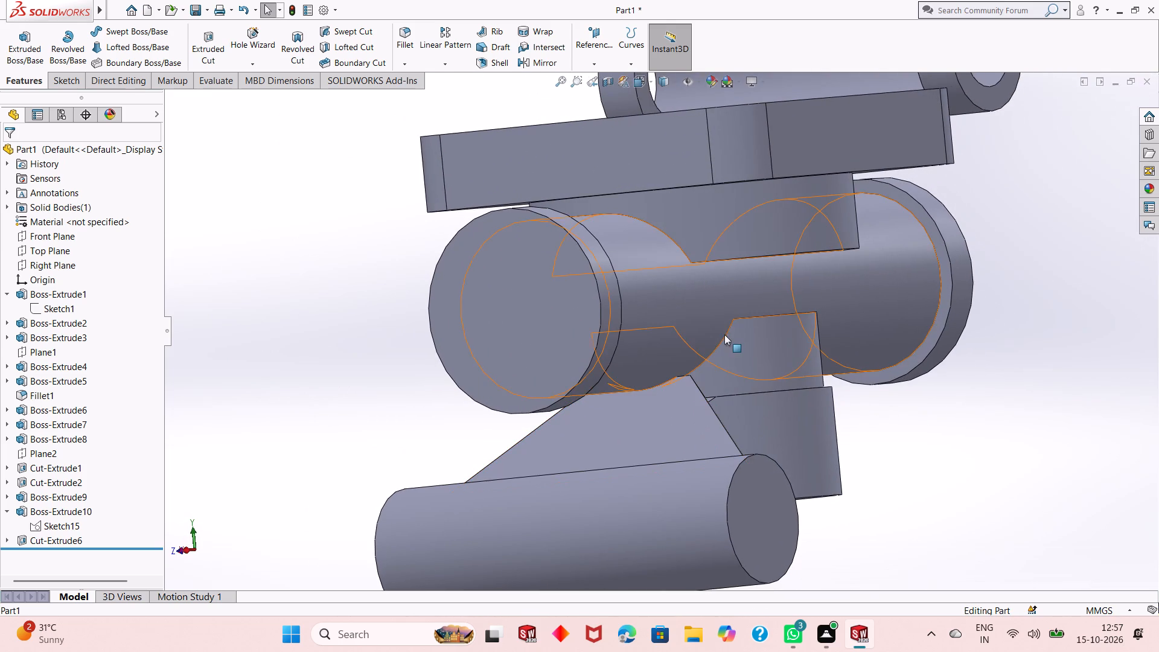
{"action": "middle_click_drag", "start_coordinate": [651, 345], "coordinate": [644, 370]}
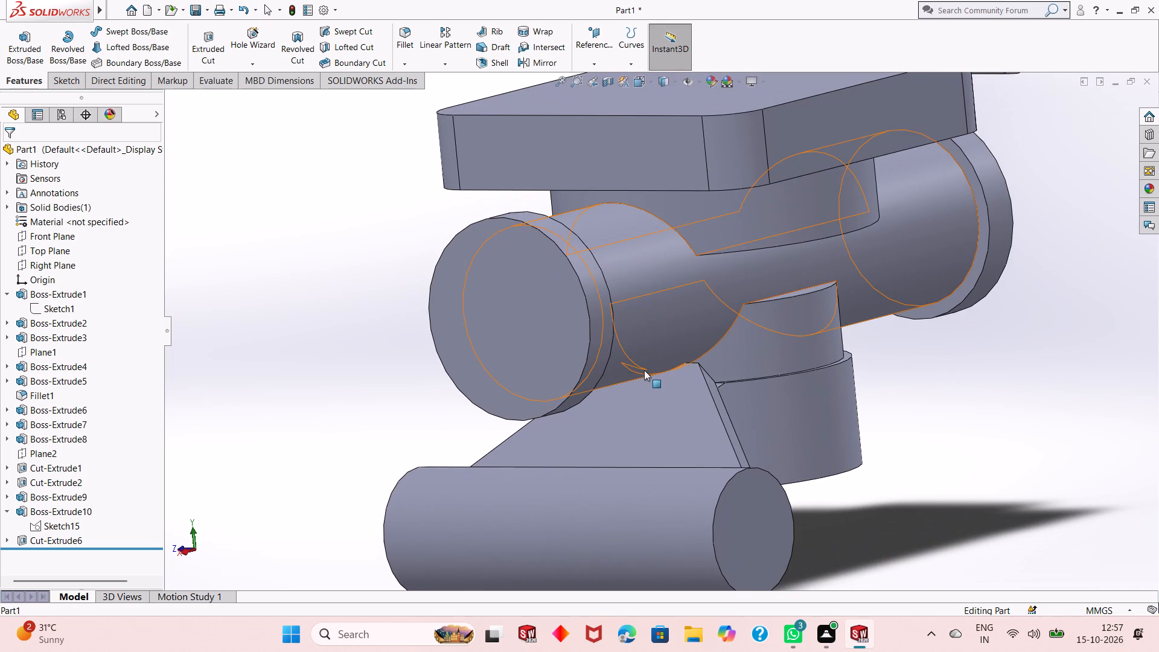
Start a reference plane parallel to the Right Plane with an offset of 126/2 mm.
{"action": "scroll", "coordinate": [642, 365], "scroll_direction": "up", "scroll_amount": 2}
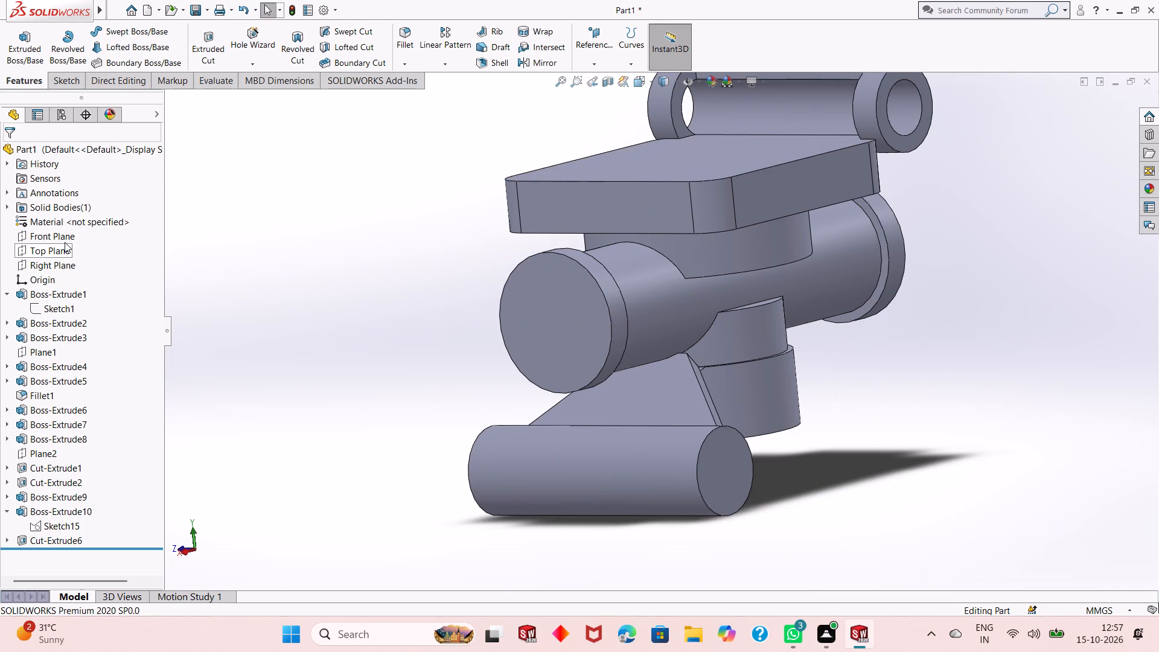
{"action": "left_click", "coordinate": [56, 271]}
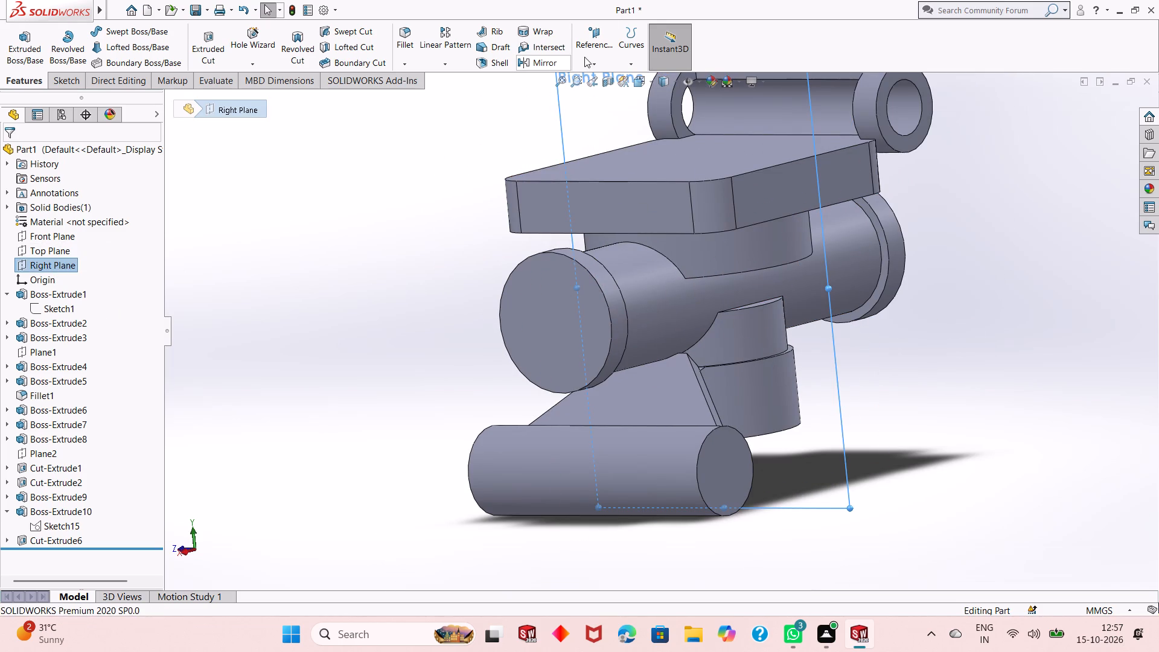
{"action": "left_click", "coordinate": [584, 57]}
{"action": "left_click", "coordinate": [586, 78]}
{"action": "middle_click_drag", "start_coordinate": [657, 289], "coordinate": [644, 255]}
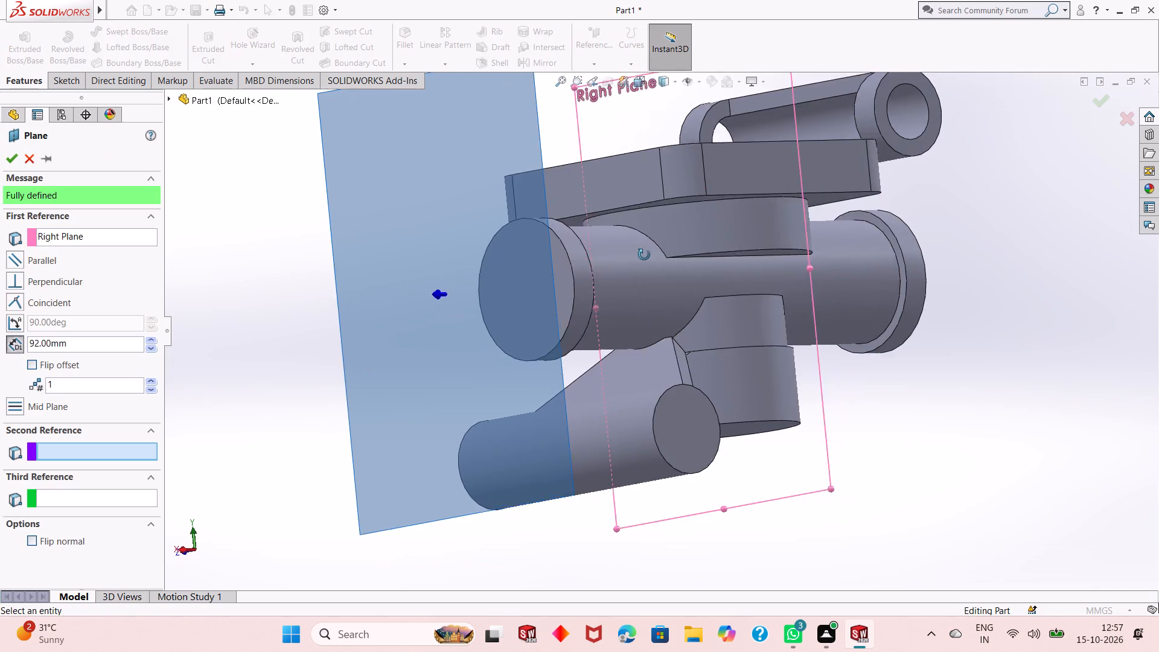
{"action": "middle_click_drag", "start_coordinate": [644, 255], "coordinate": [598, 293]}
{"action": "double_click", "coordinate": [81, 347]}
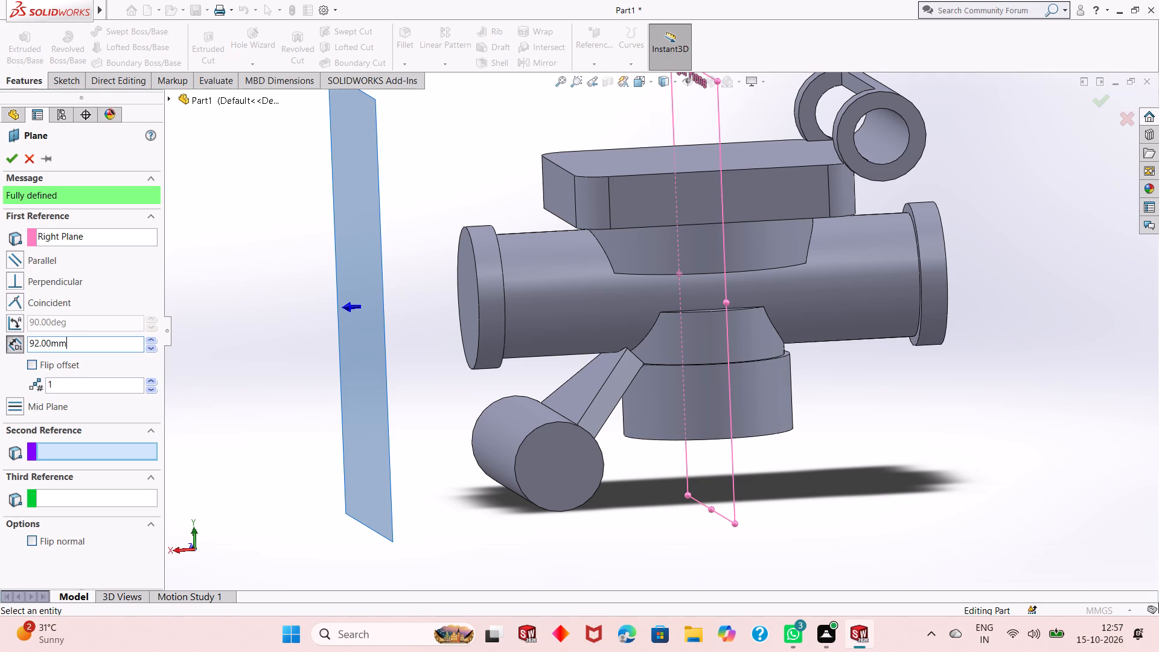
{"action": "type", "text": "126/2"}
{"action": "key", "text": "Return"}
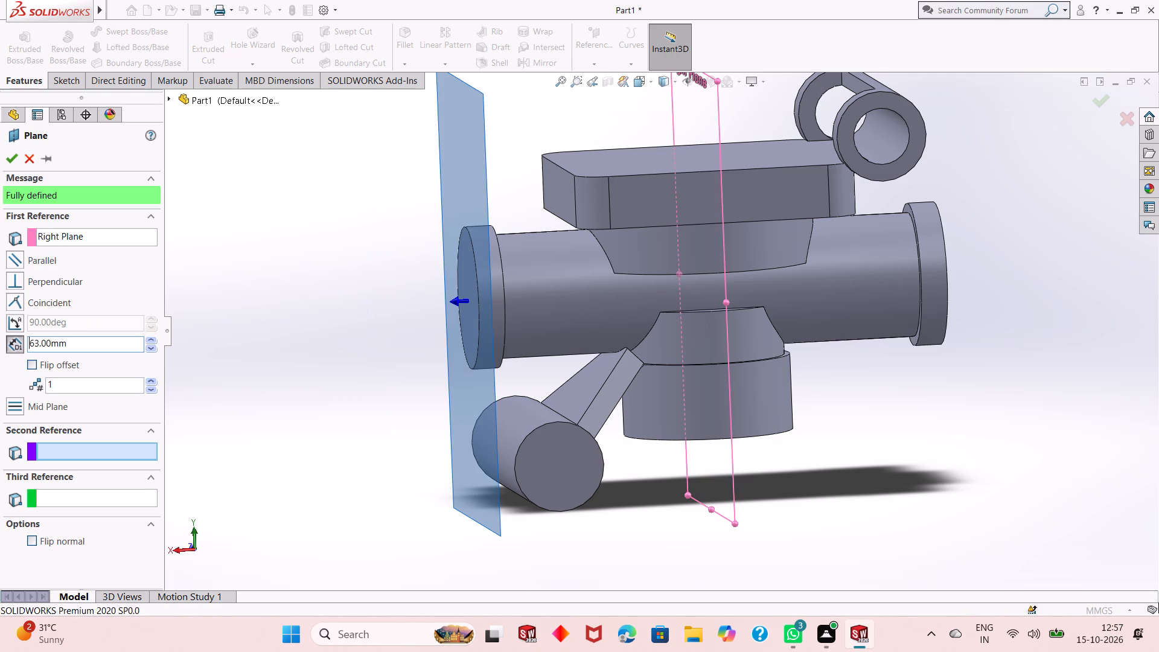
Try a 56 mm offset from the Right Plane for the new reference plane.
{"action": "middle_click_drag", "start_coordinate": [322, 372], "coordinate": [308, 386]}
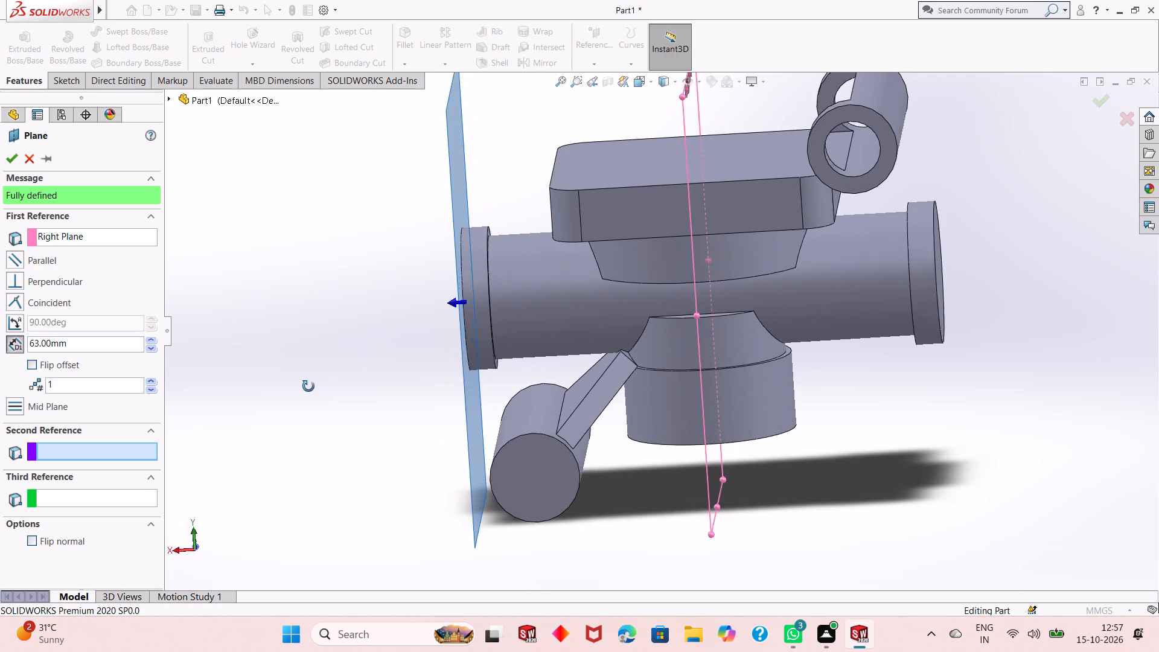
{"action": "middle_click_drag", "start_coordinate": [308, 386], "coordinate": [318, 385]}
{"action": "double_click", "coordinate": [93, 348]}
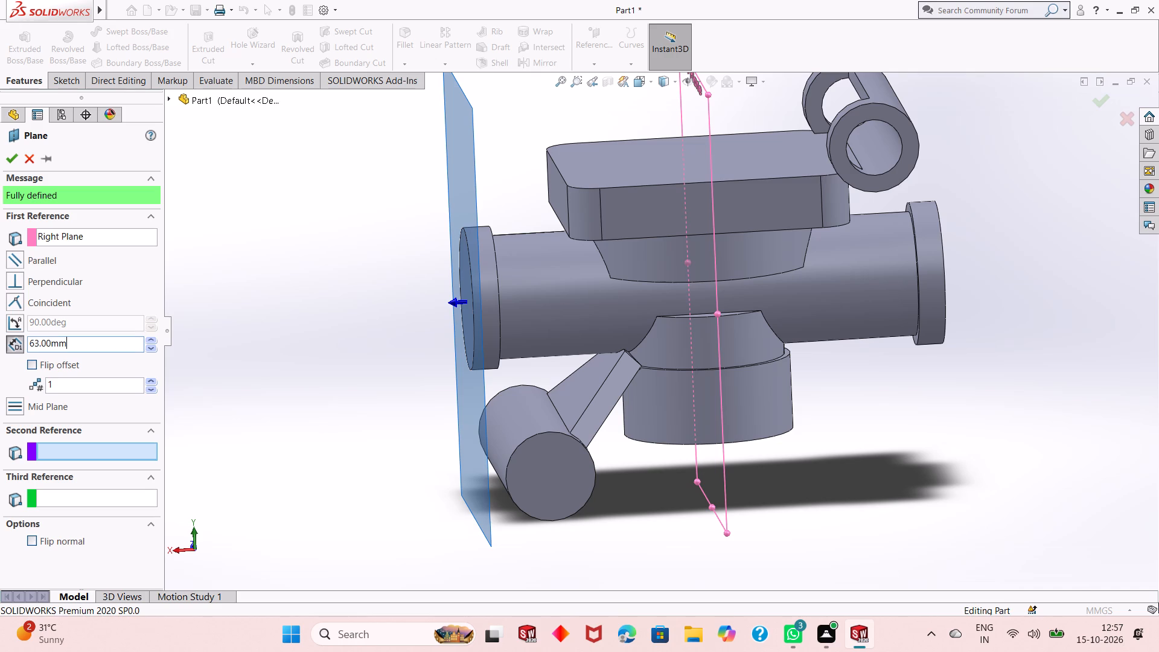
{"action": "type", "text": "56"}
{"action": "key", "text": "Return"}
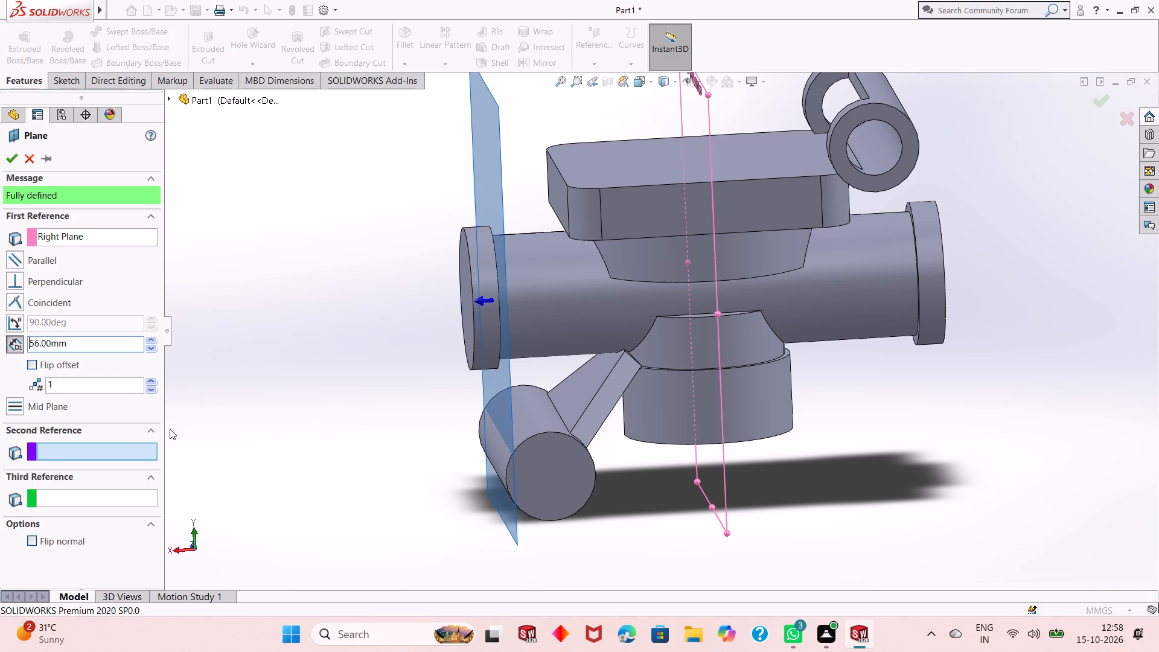
Set the reference plane's offset from the Right Plane to 45 mm and create the plane.
{"action": "middle_click_drag", "start_coordinate": [304, 414], "coordinate": [295, 400]}
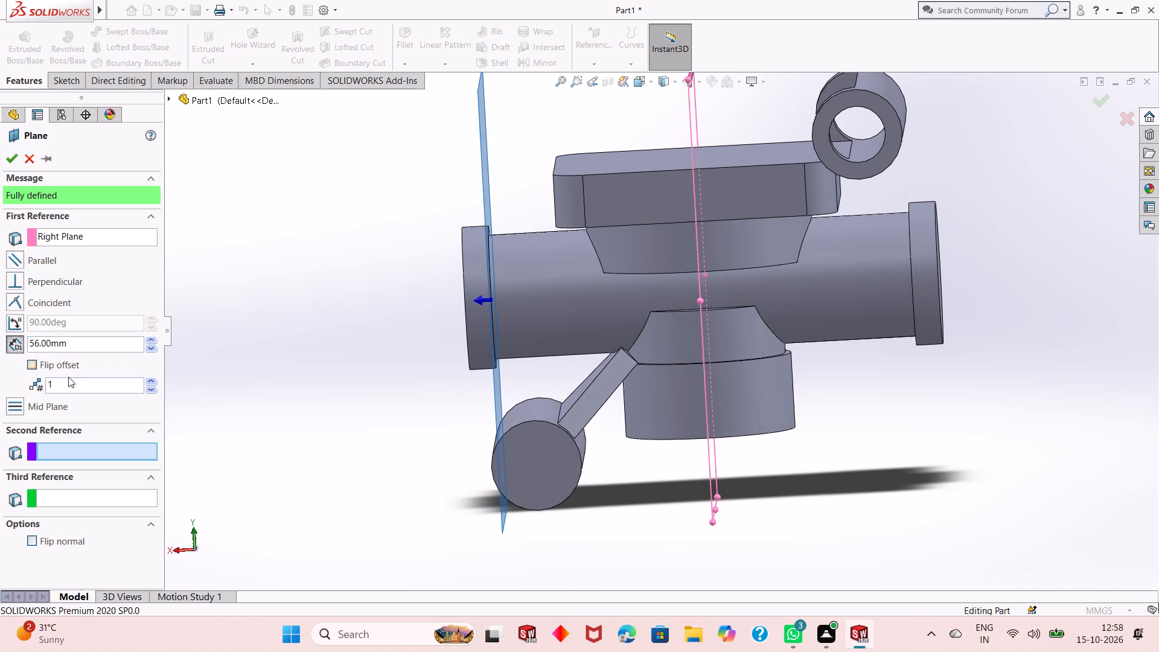
{"action": "double_click", "coordinate": [78, 344]}
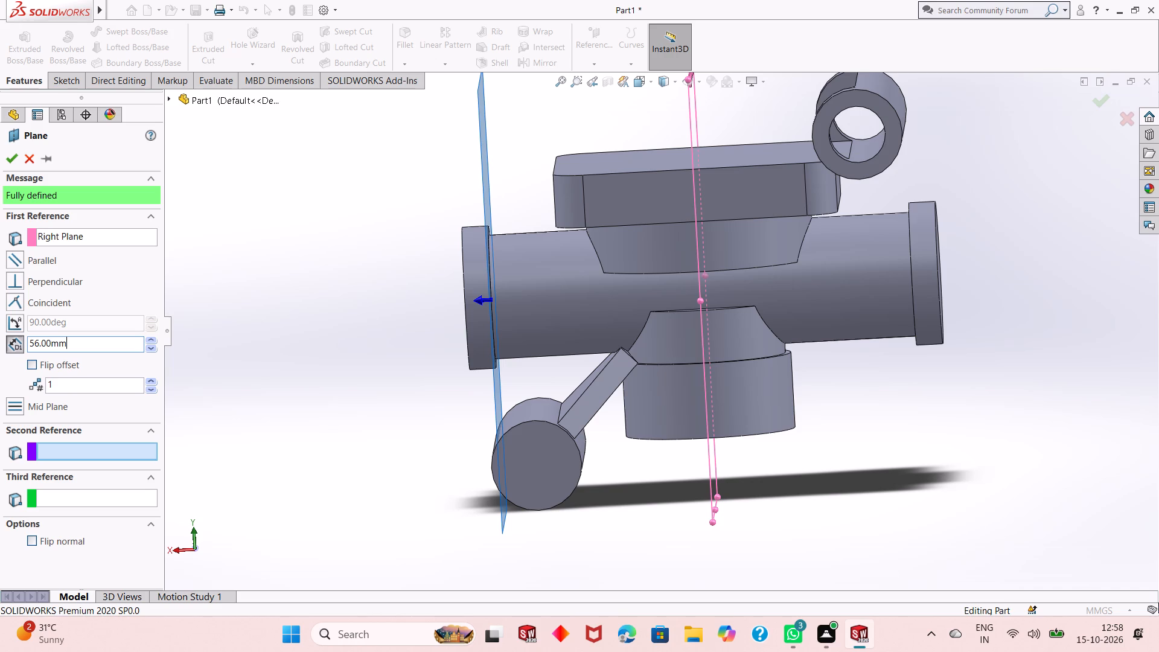
{"action": "type", "text": "45"}
{"action": "key", "text": "Return"}
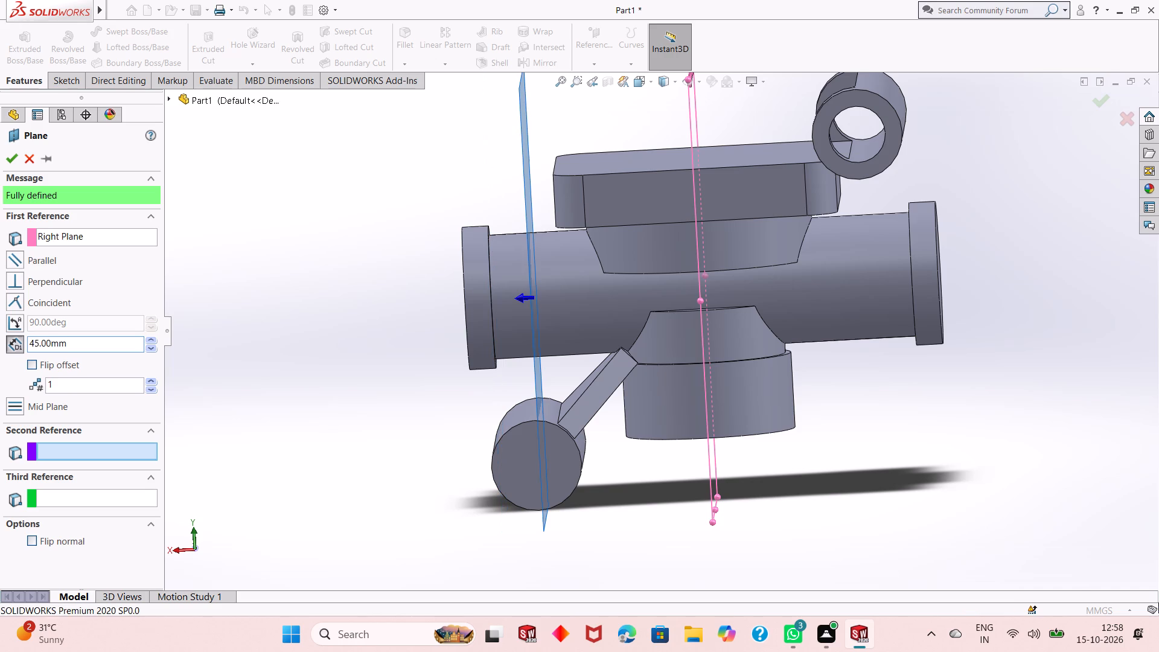
{"action": "middle_click_drag", "start_coordinate": [386, 478], "coordinate": [430, 474]}
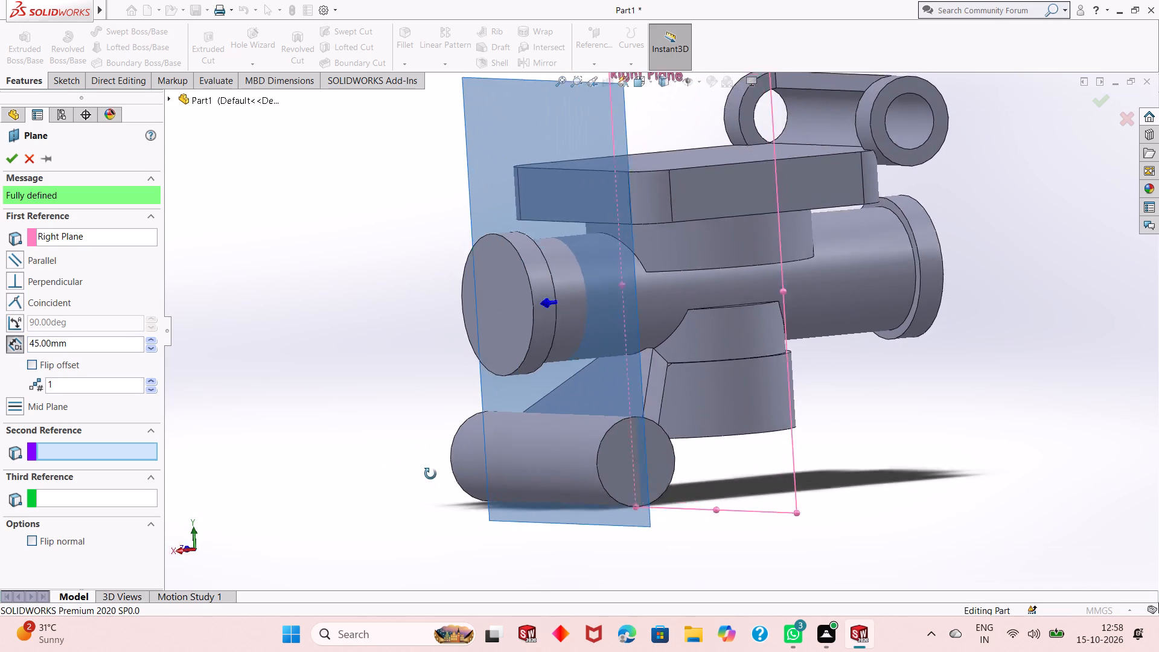
{"action": "middle_click_drag", "start_coordinate": [430, 474], "coordinate": [441, 497]}
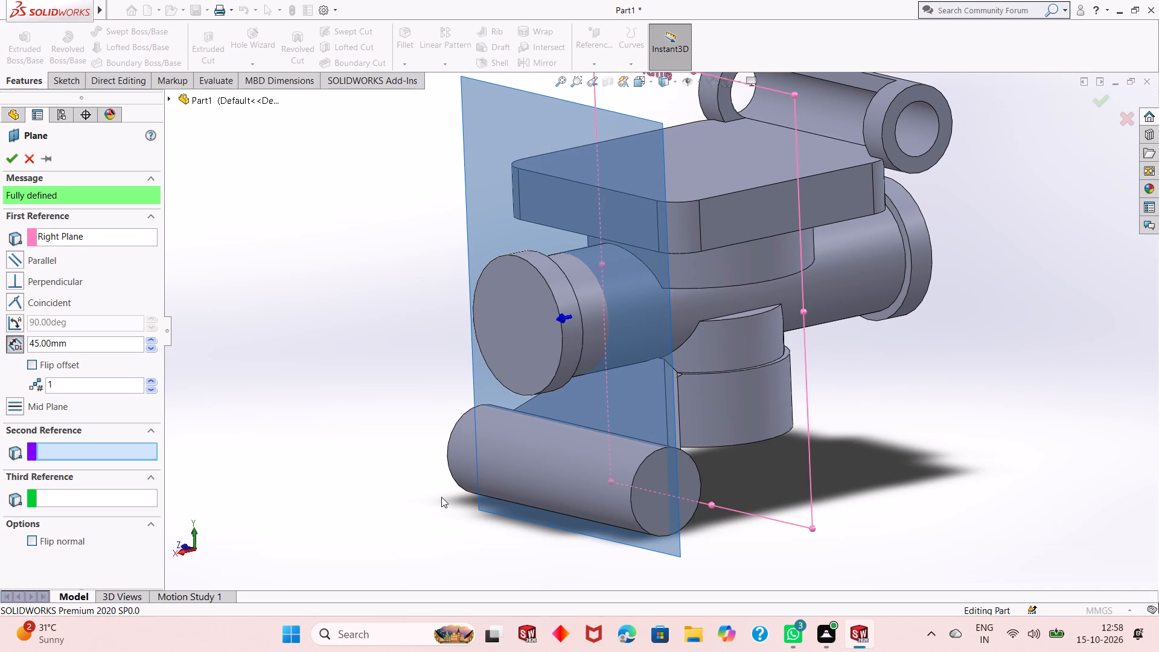
{"action": "left_click", "coordinate": [14, 159]}
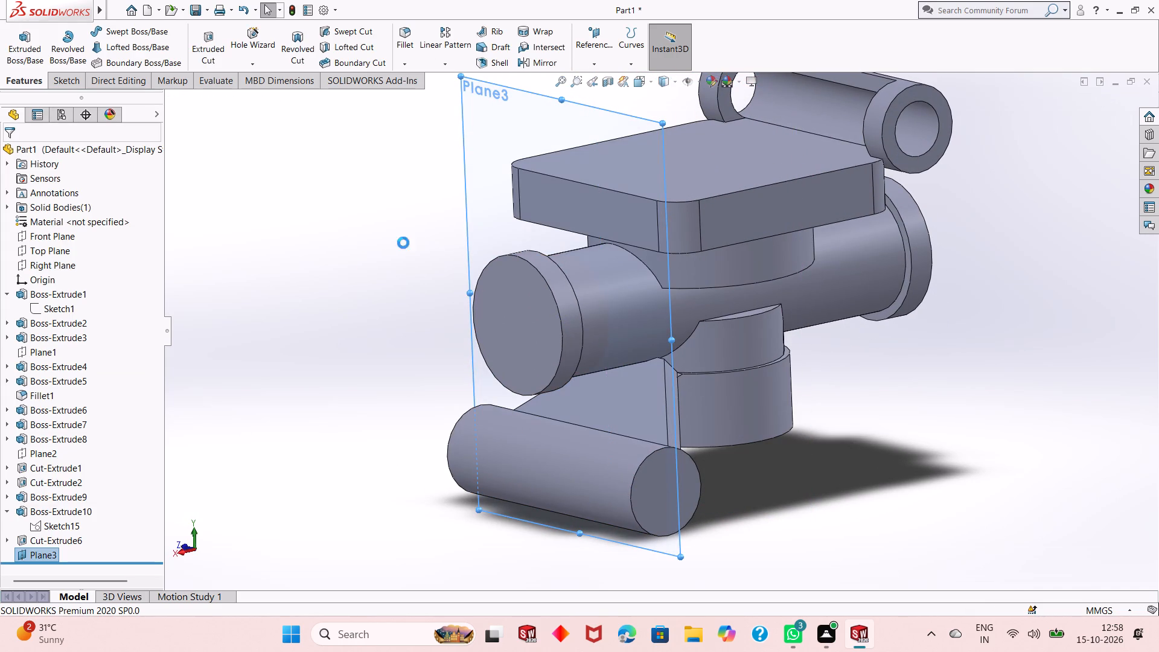
On the new plane, sketch a corner rectangle about 8.5 by 12 mm between the horizontal cylinder's underside and the lower horizontal cylinder's top edge.
{"action": "right_click", "coordinate": [479, 208]}
{"action": "left_click", "coordinate": [512, 193]}
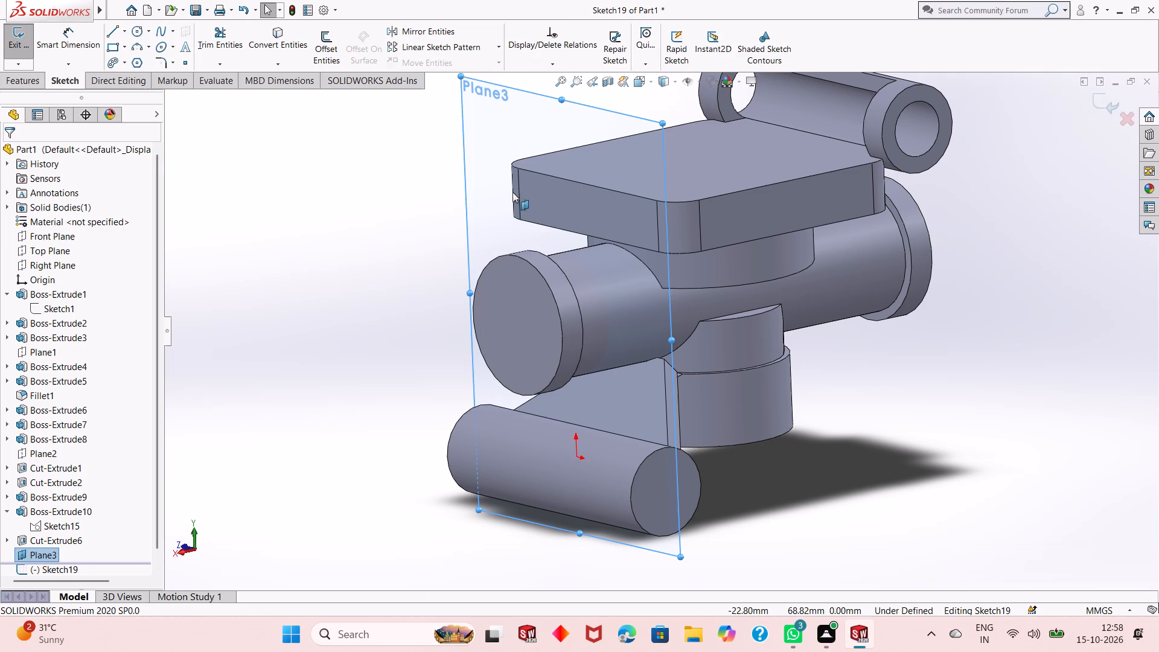
{"action": "key", "text": "ctrl+8"}
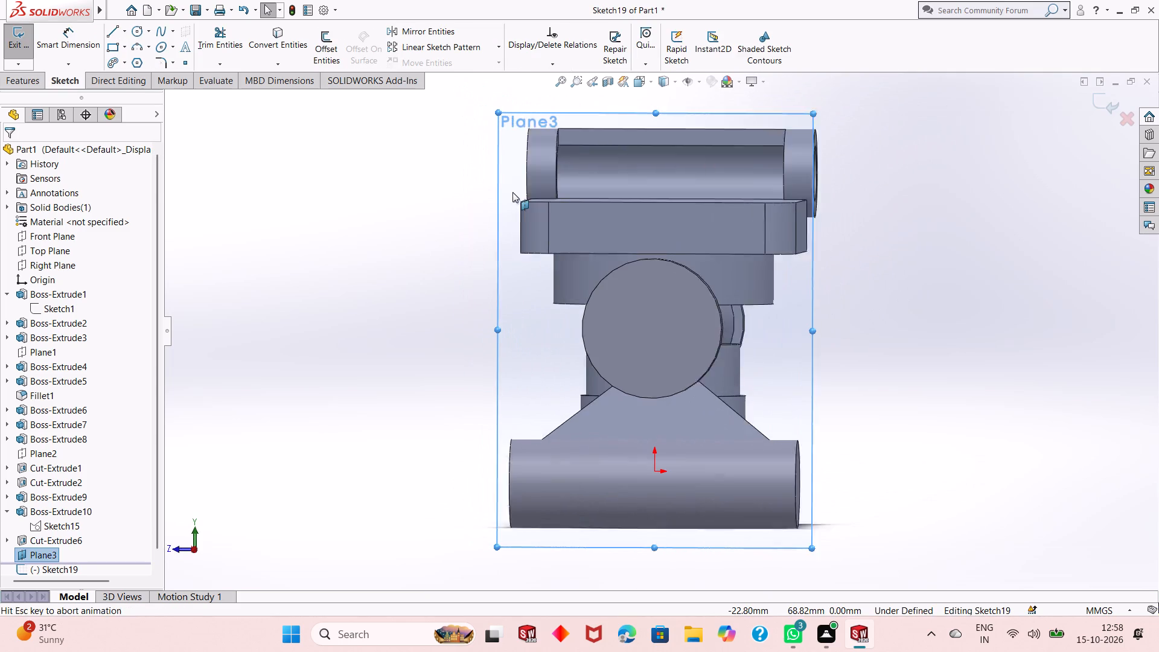
{"action": "scroll", "coordinate": [657, 344], "scroll_direction": "down", "scroll_amount": 2}
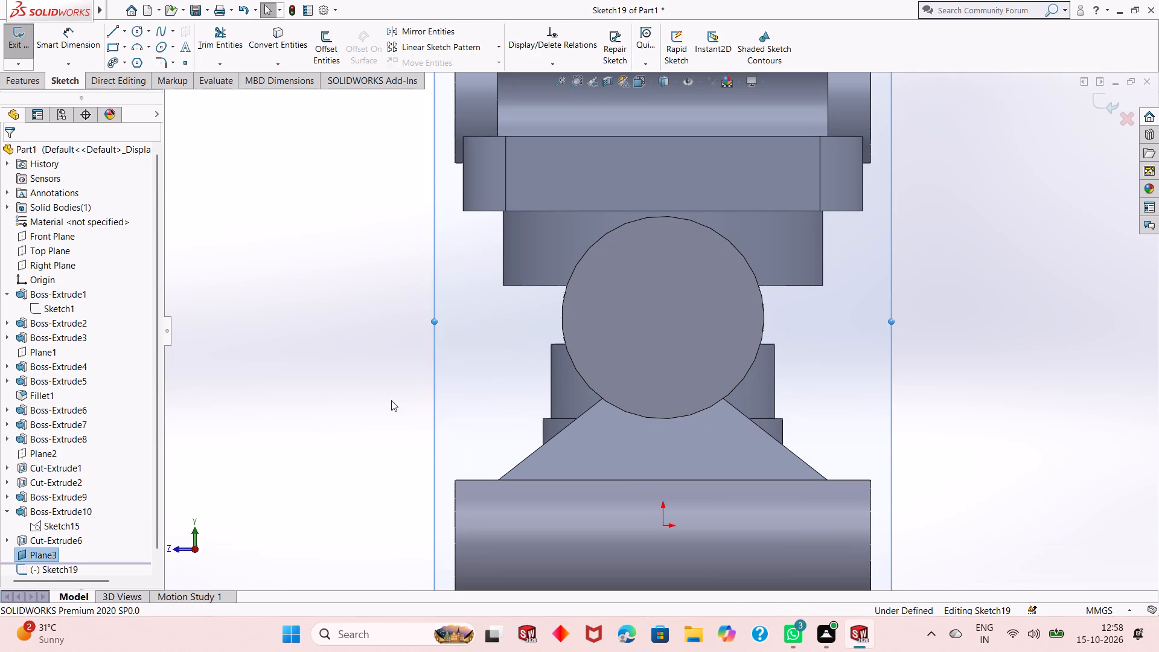
{"action": "left_click", "coordinate": [391, 400]}
{"action": "left_click", "coordinate": [114, 48]}
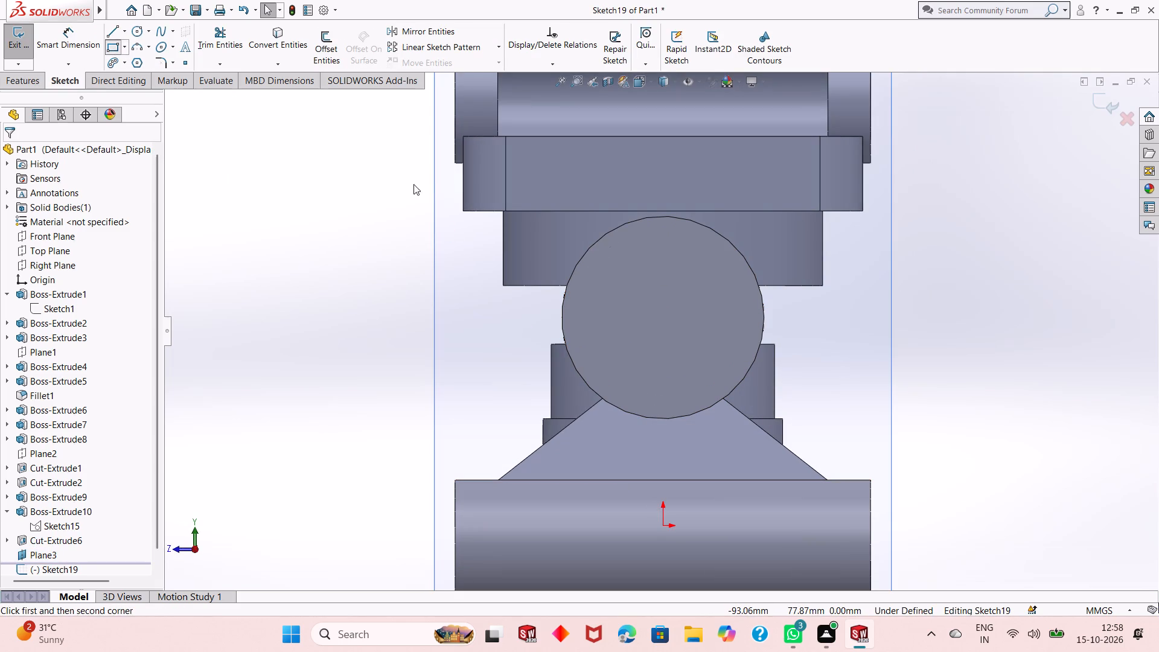
{"action": "left_click", "coordinate": [639, 415]}
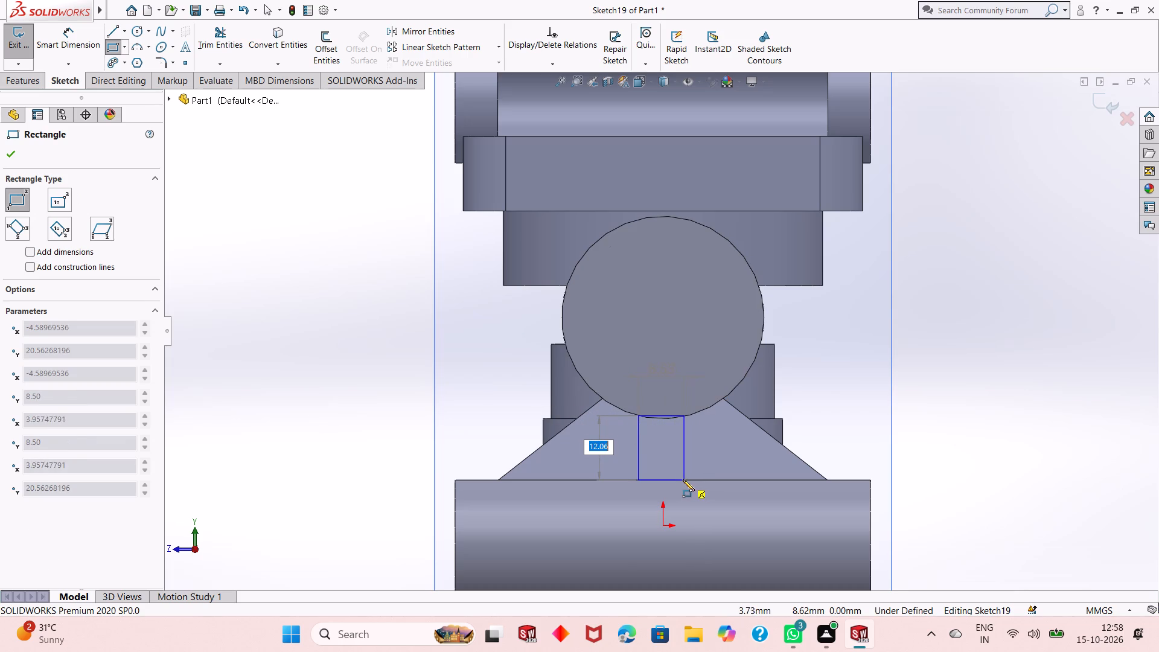
{"action": "left_click", "coordinate": [683, 479]}
{"action": "right_click", "coordinate": [308, 351]}
{"action": "left_click", "coordinate": [336, 357]}
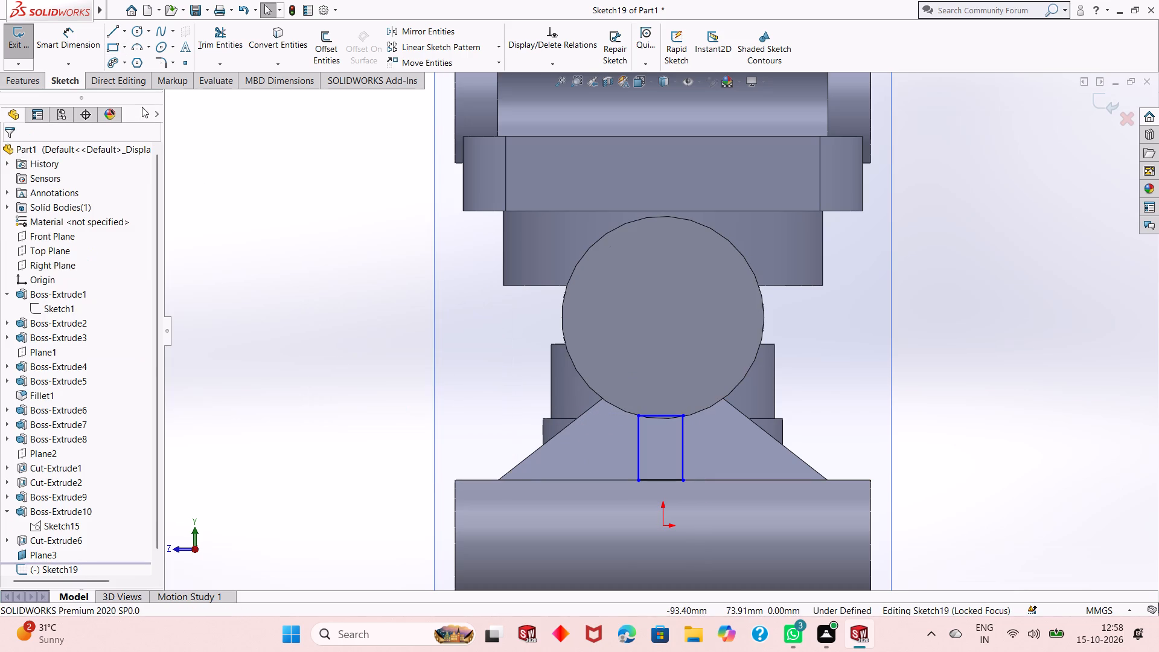
Draw a vertical centerline about 6 mm long upward from the sketch origin.
{"action": "left_click", "coordinate": [124, 31]}
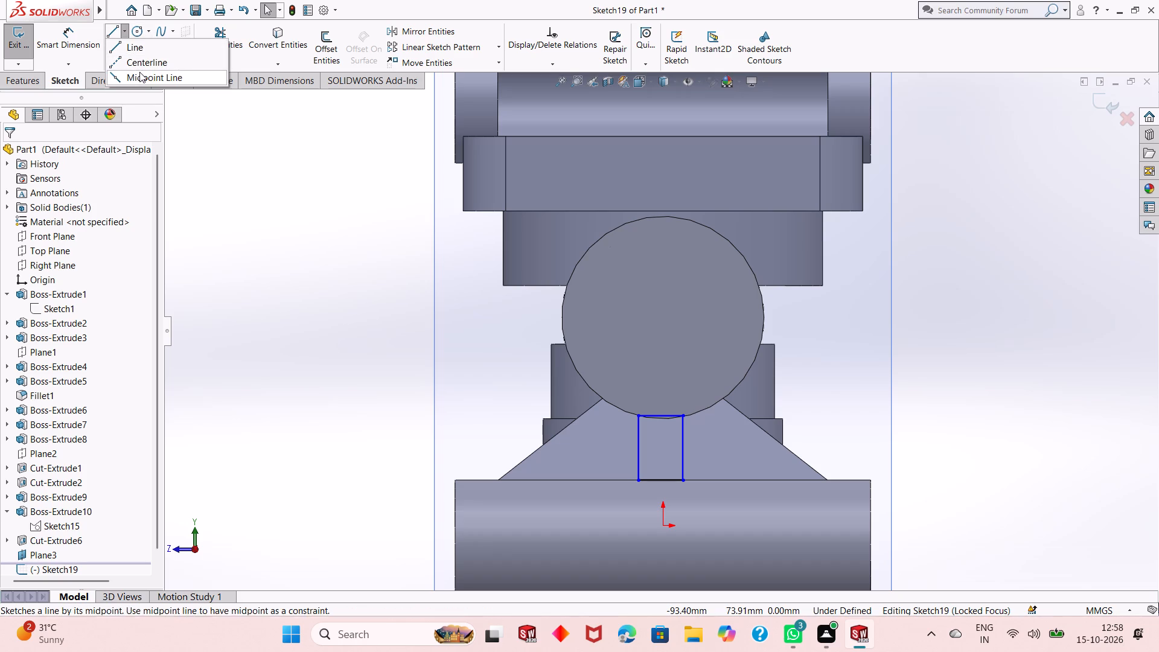
{"action": "left_click", "coordinate": [143, 67]}
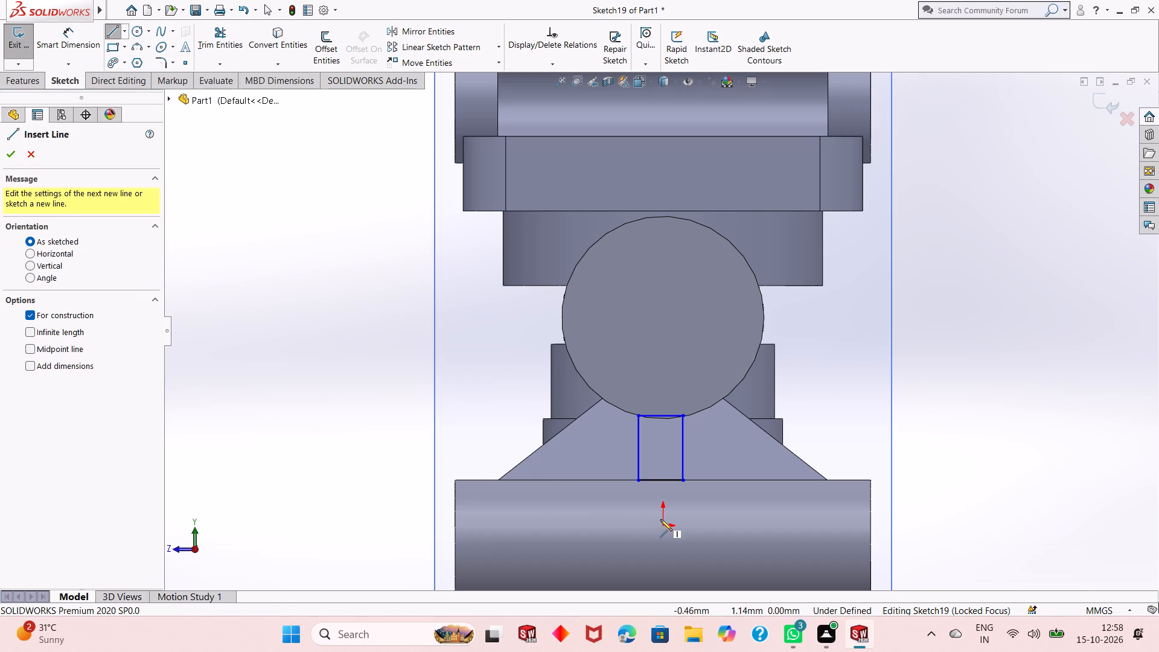
{"action": "left_click", "coordinate": [662, 527]}
{"action": "left_click", "coordinate": [666, 493]}
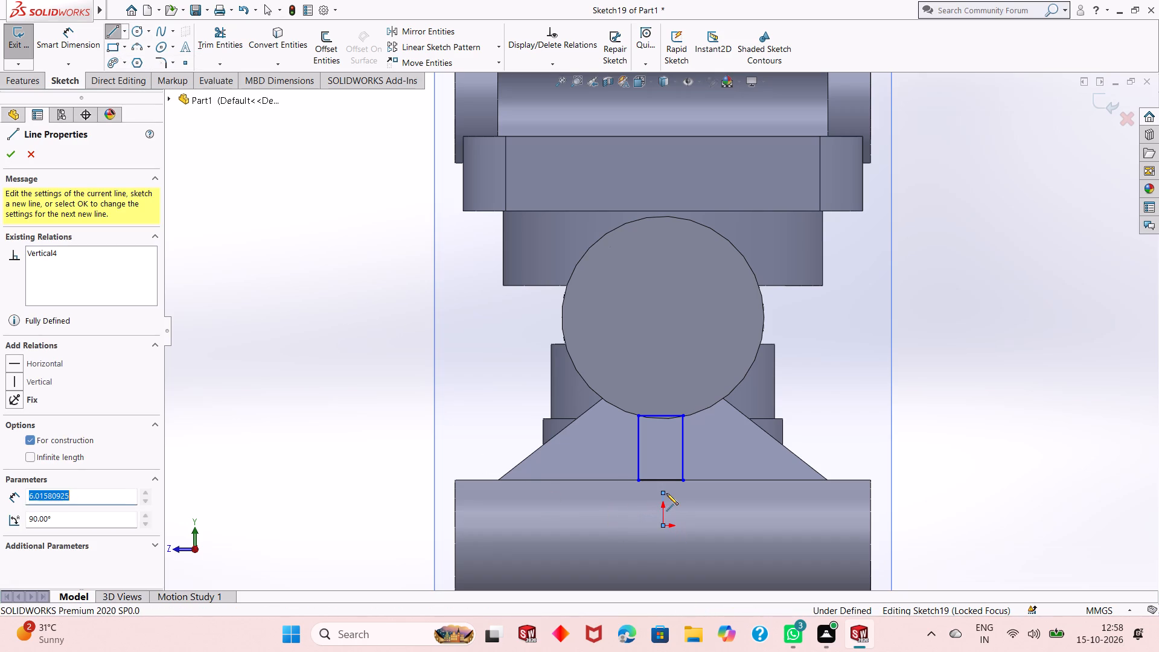
{"action": "right_click", "coordinate": [666, 493]}
{"action": "left_click", "coordinate": [687, 499]}
Make the rectangle's two vertical sides symmetric about the centerline.
{"action": "scroll", "coordinate": [664, 493], "scroll_direction": "down", "scroll_amount": 3}
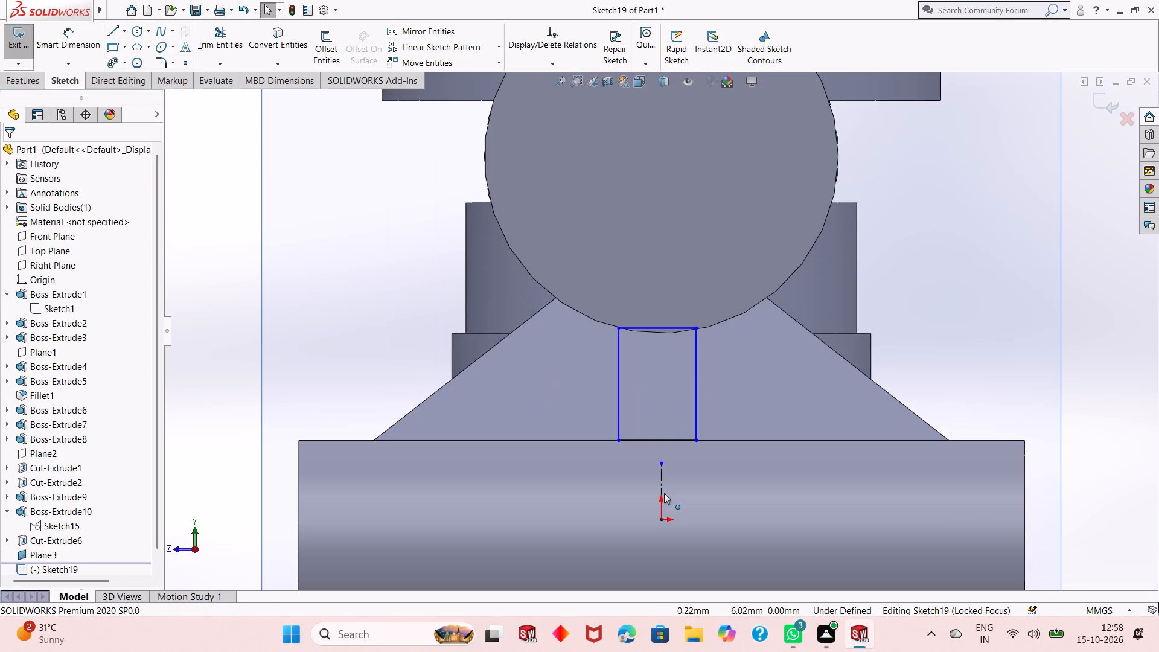
{"action": "left_click", "coordinate": [660, 482]}
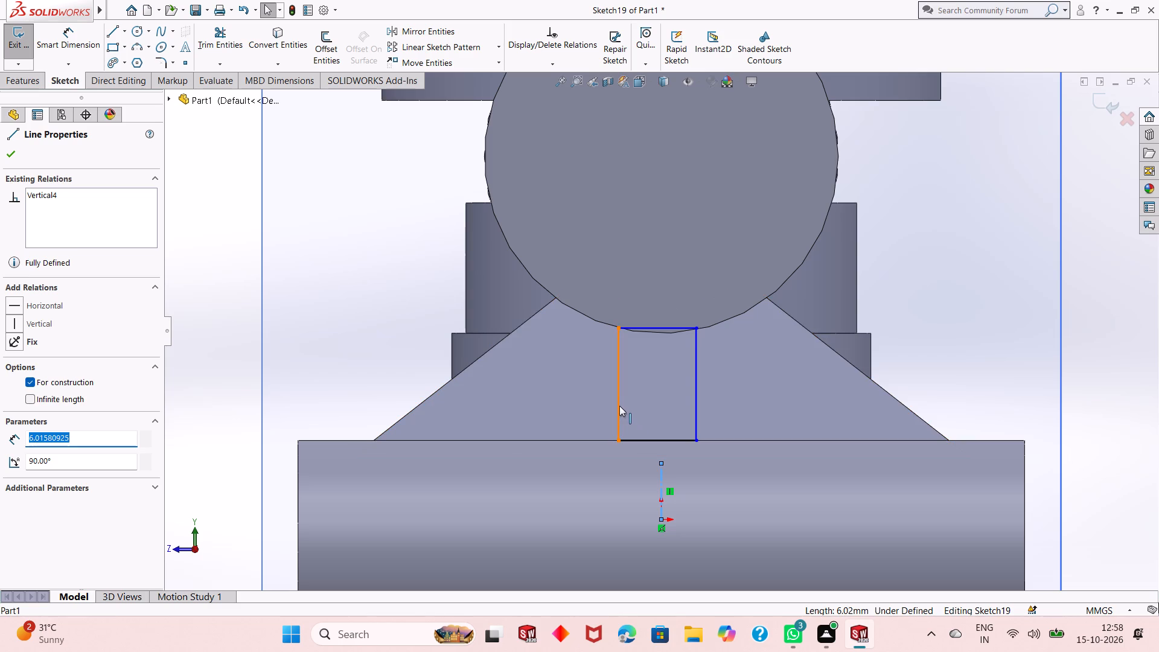
{"action": "left_click", "coordinate": [619, 404], "text": "ctrl"}
{"action": "left_click", "coordinate": [694, 406], "text": "ctrl"}
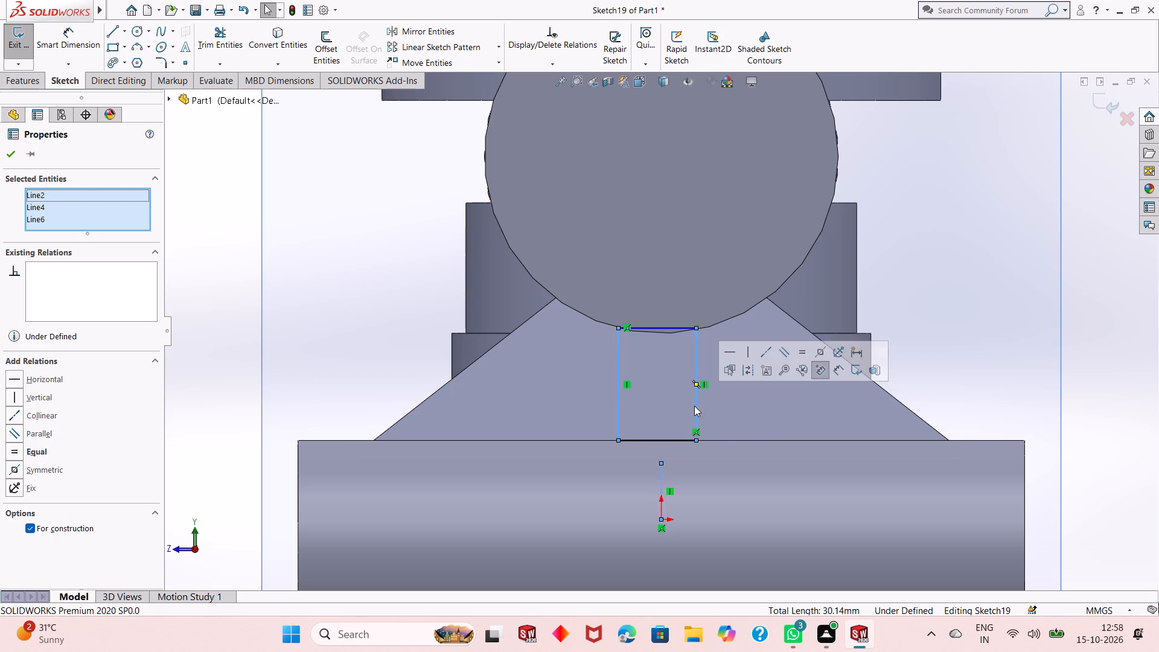
{"action": "left_click", "coordinate": [816, 352]}
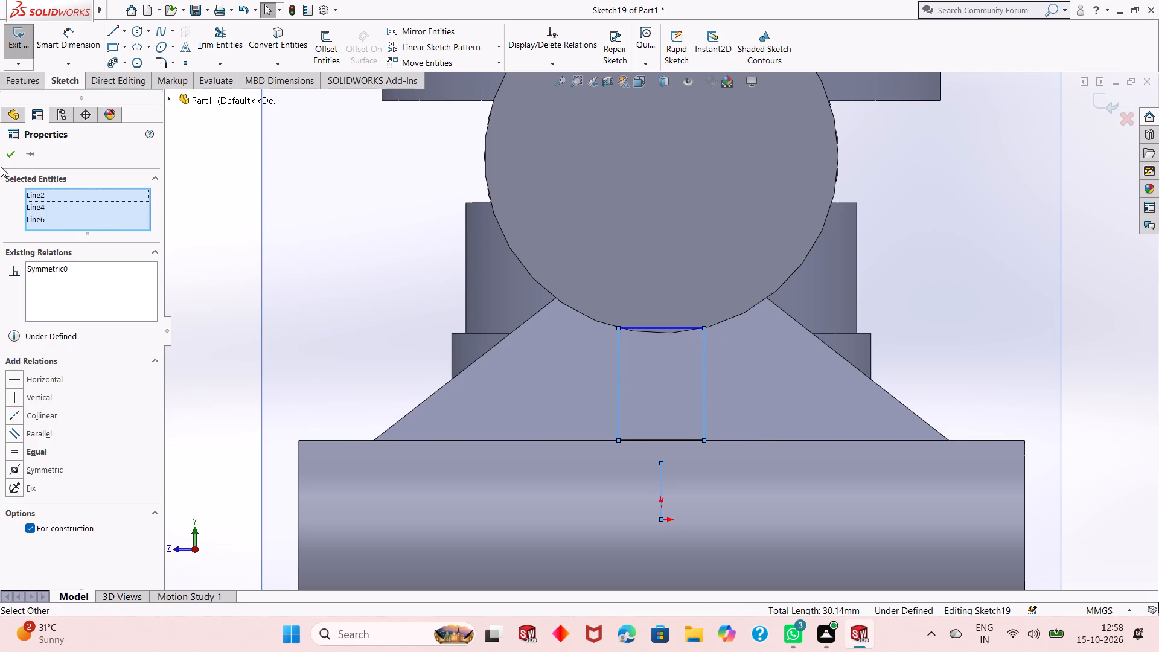
{"action": "left_click", "coordinate": [12, 157]}
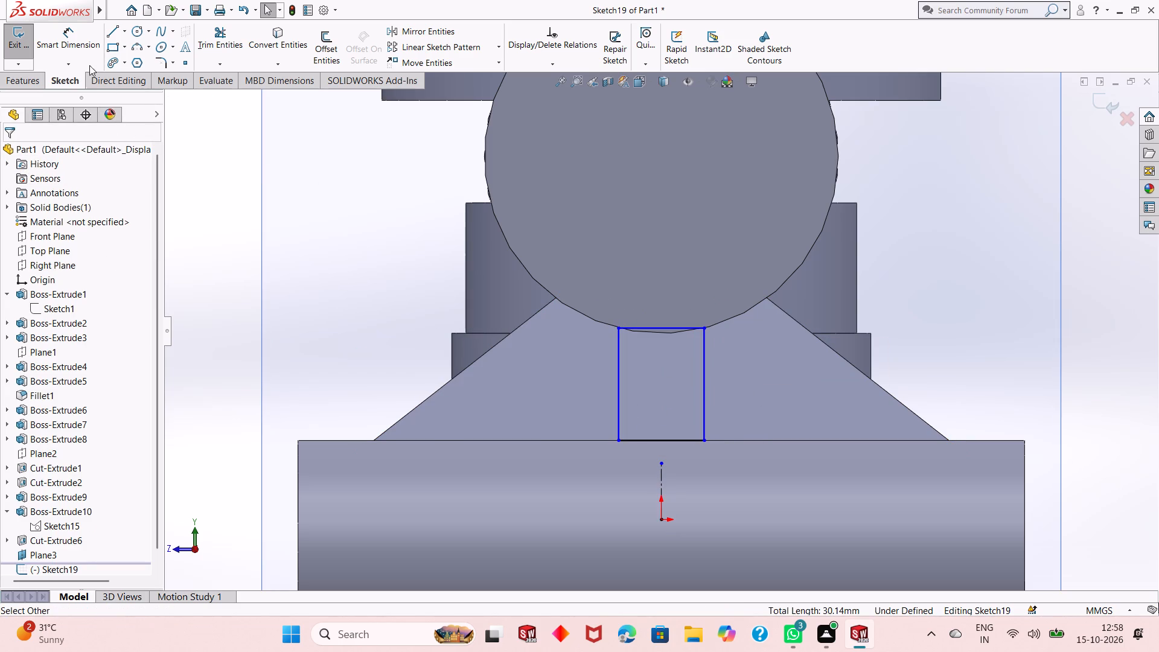
Dimension the rectangle's bottom edge to a width of 6 mm.
{"action": "left_click", "coordinate": [74, 43]}
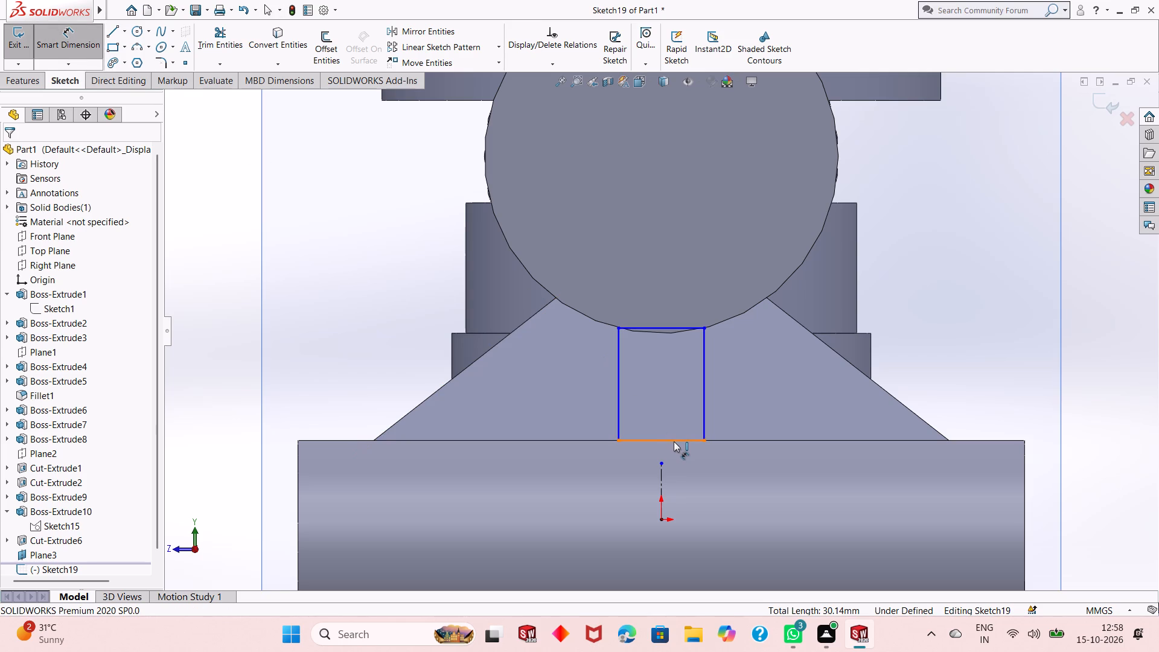
{"action": "left_click", "coordinate": [674, 441]}
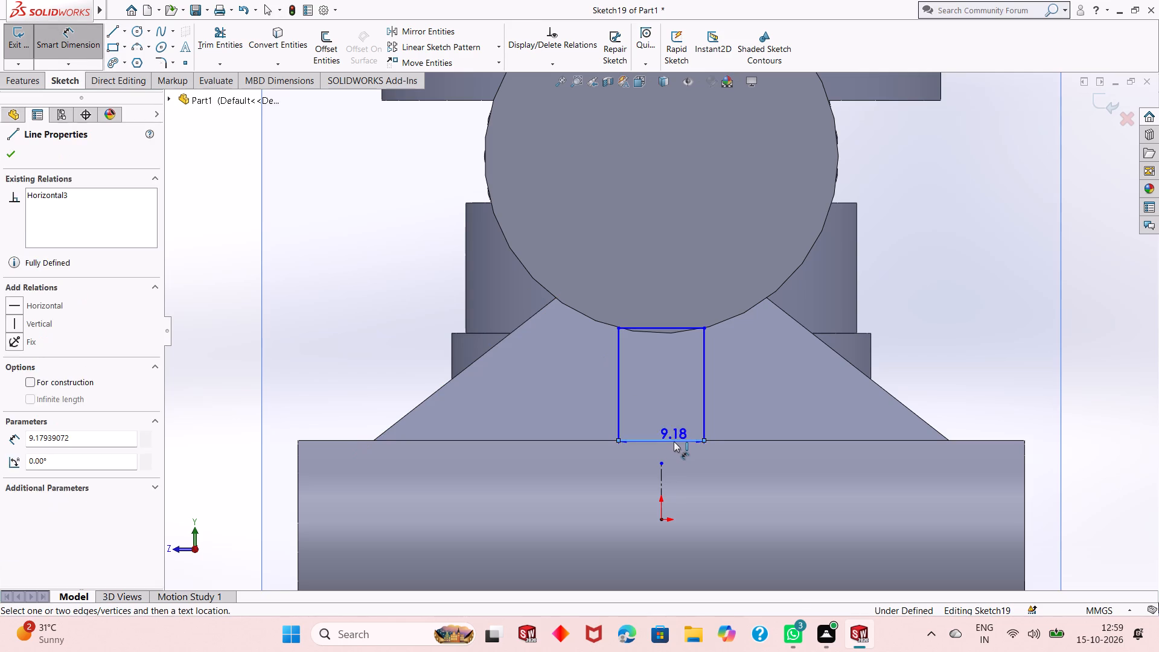
{"action": "left_click", "coordinate": [682, 471]}
{"action": "key", "text": "6"}
{"action": "key", "text": "Return"}
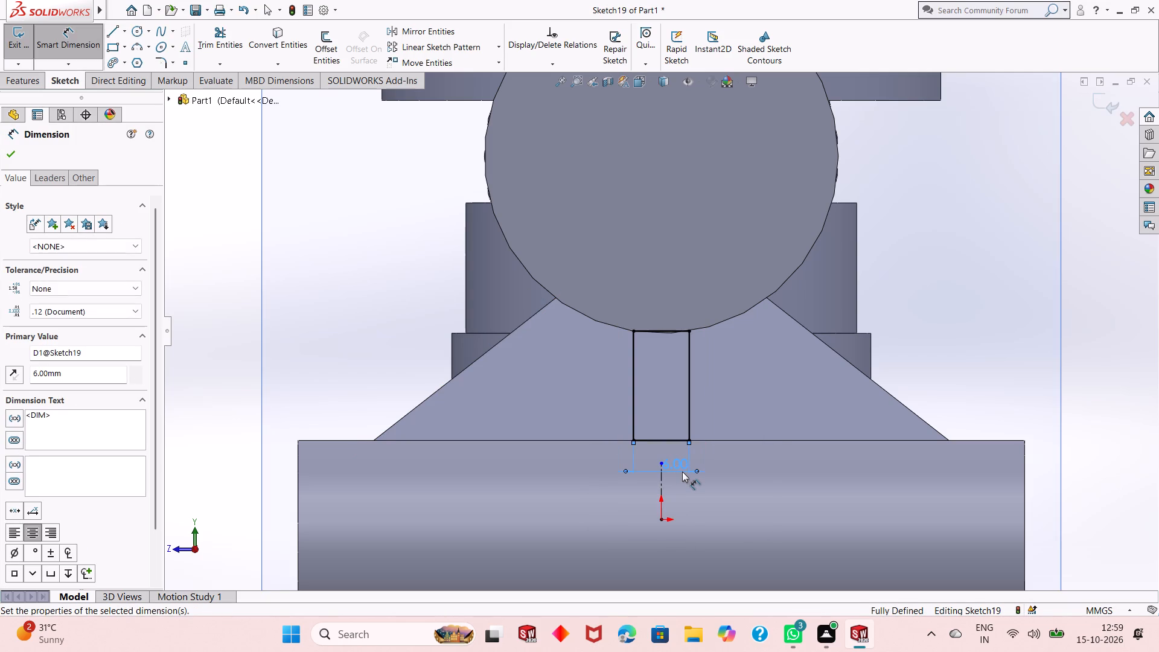
{"action": "scroll", "coordinate": [680, 490], "scroll_direction": "up", "scroll_amount": 1}
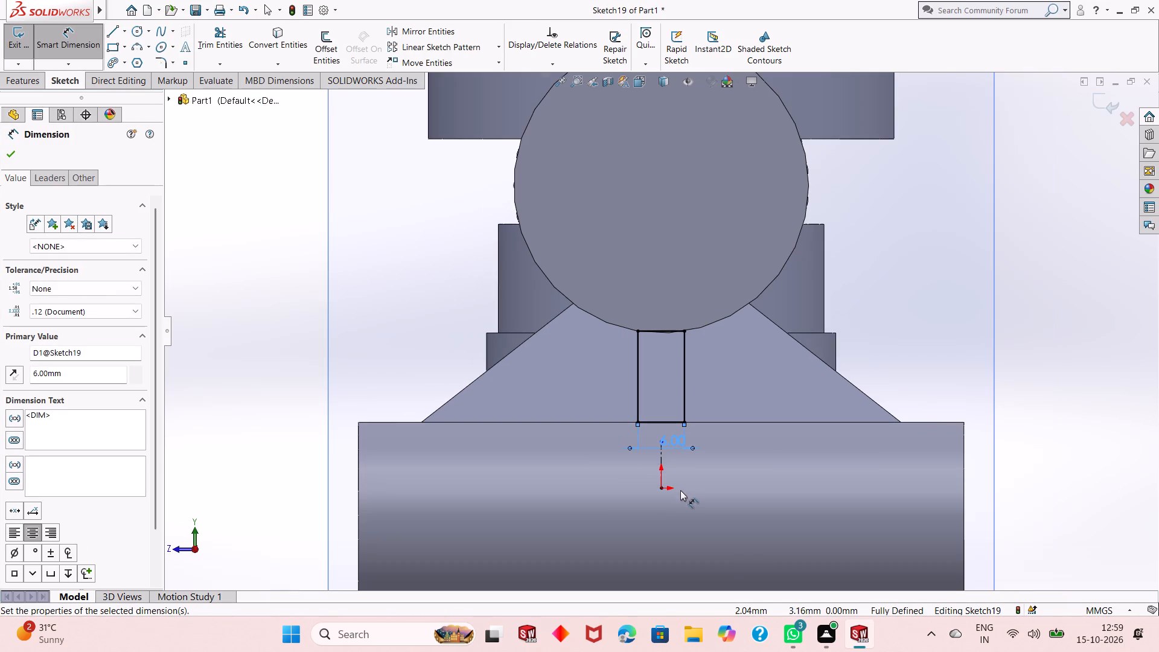
{"action": "right_click", "coordinate": [260, 280]}
{"action": "left_click", "coordinate": [286, 316]}
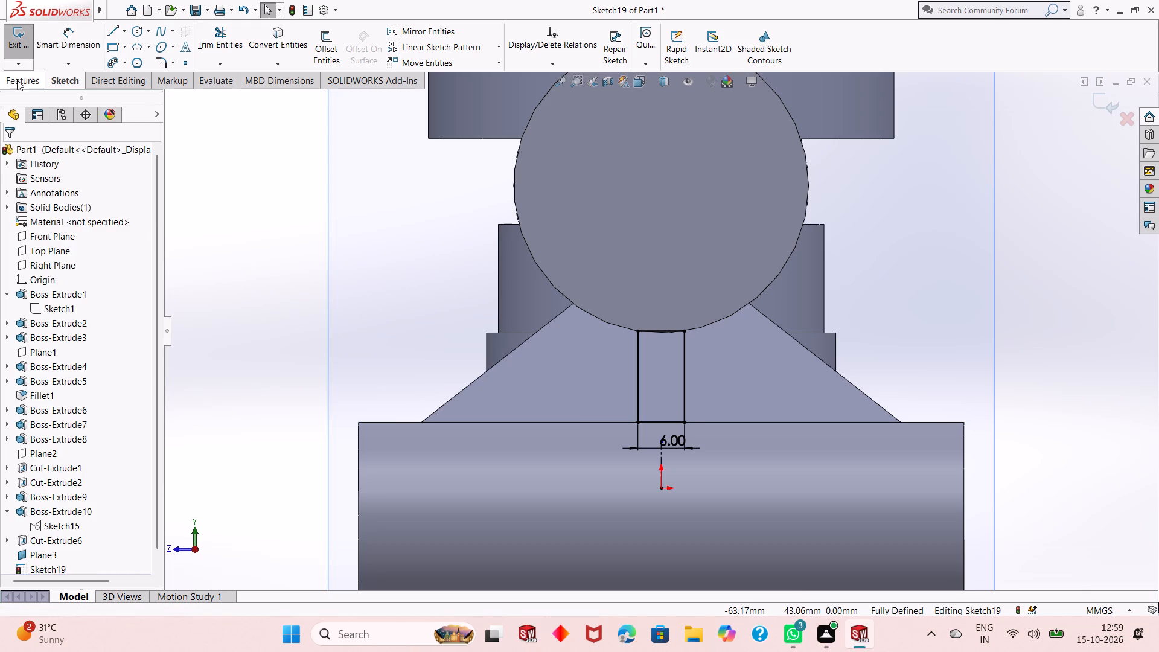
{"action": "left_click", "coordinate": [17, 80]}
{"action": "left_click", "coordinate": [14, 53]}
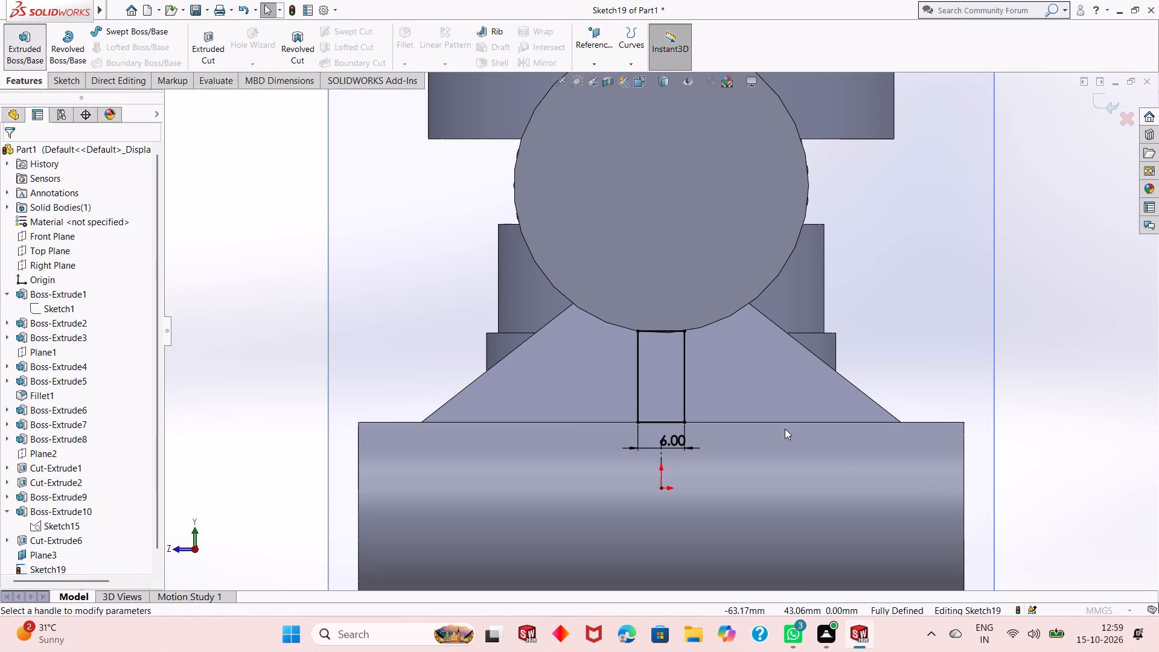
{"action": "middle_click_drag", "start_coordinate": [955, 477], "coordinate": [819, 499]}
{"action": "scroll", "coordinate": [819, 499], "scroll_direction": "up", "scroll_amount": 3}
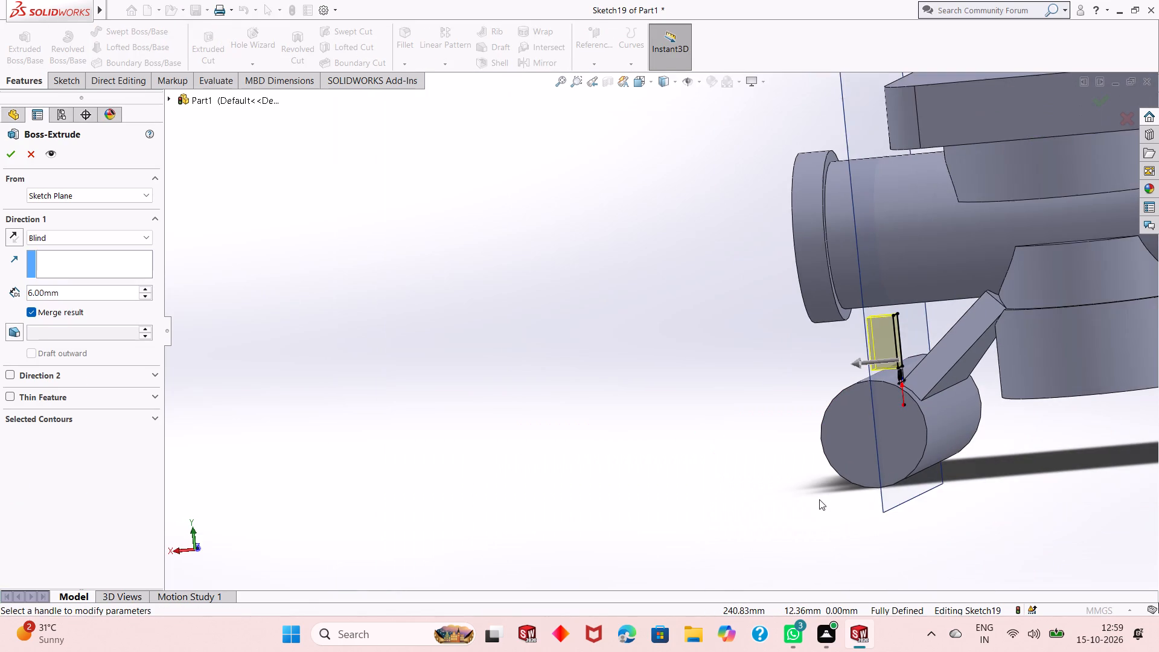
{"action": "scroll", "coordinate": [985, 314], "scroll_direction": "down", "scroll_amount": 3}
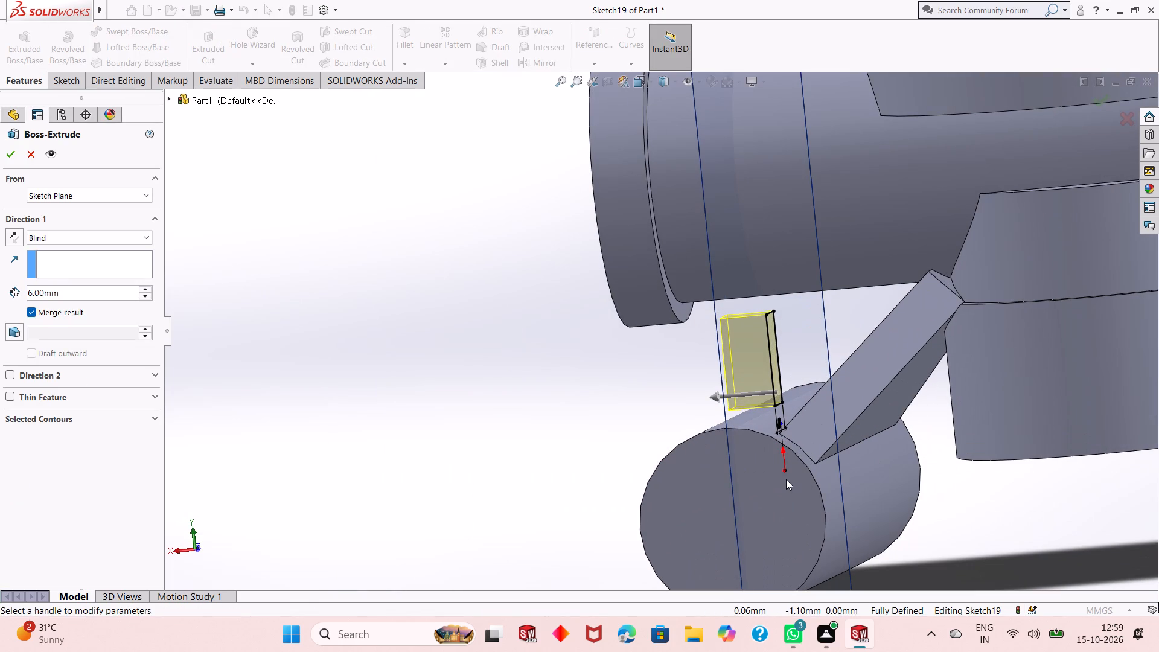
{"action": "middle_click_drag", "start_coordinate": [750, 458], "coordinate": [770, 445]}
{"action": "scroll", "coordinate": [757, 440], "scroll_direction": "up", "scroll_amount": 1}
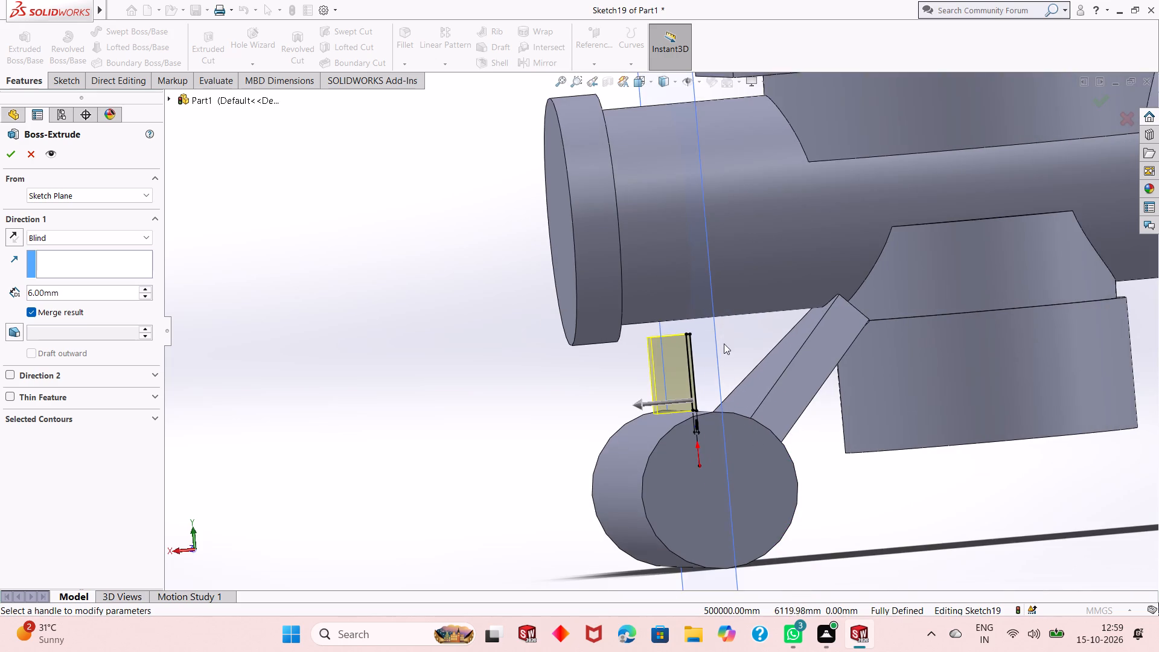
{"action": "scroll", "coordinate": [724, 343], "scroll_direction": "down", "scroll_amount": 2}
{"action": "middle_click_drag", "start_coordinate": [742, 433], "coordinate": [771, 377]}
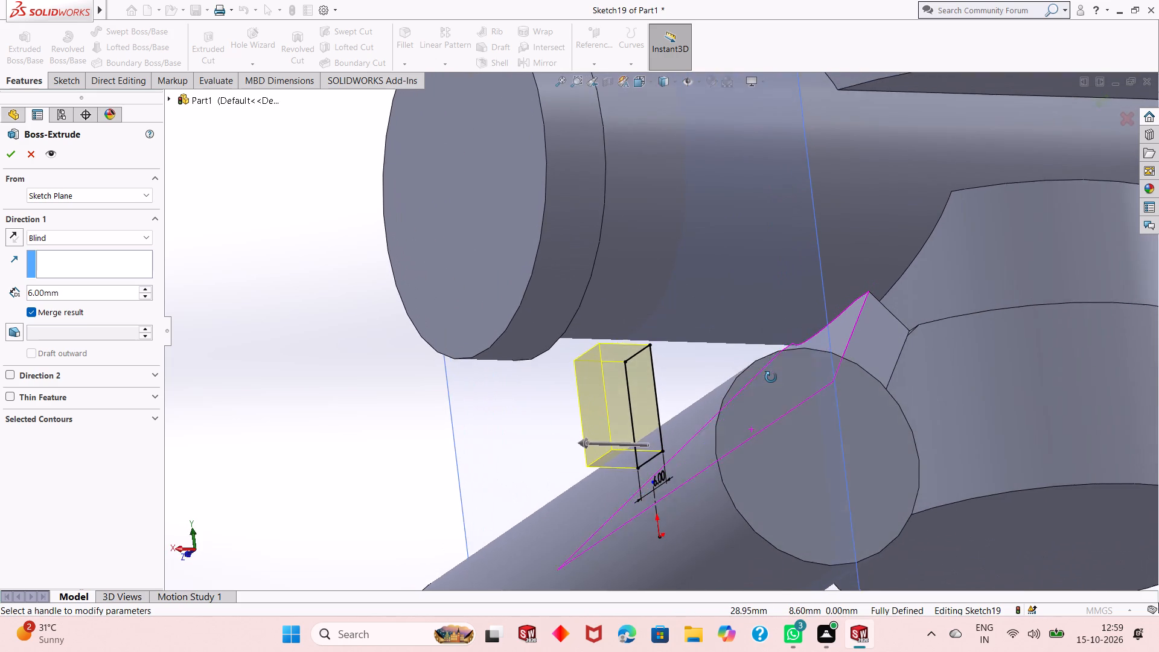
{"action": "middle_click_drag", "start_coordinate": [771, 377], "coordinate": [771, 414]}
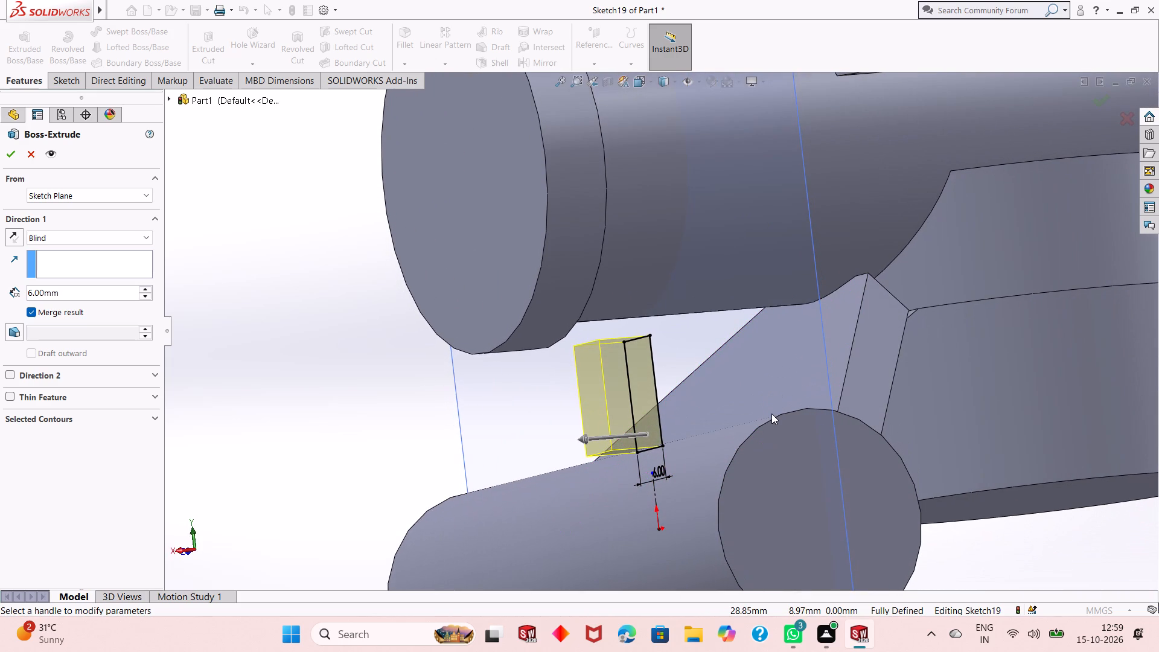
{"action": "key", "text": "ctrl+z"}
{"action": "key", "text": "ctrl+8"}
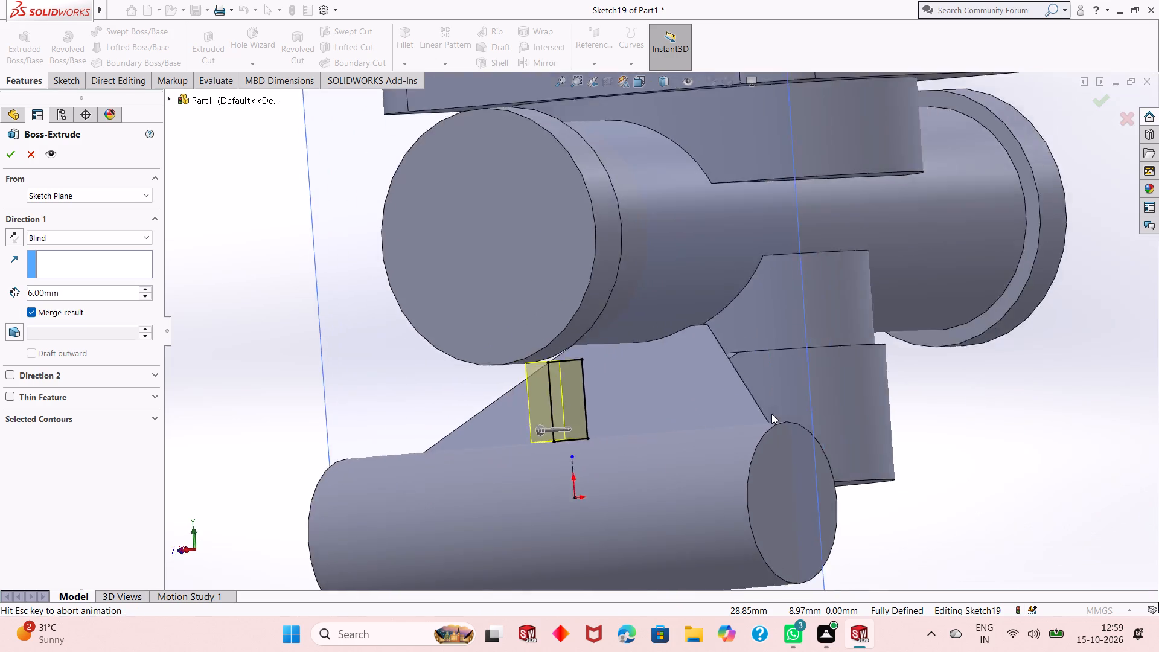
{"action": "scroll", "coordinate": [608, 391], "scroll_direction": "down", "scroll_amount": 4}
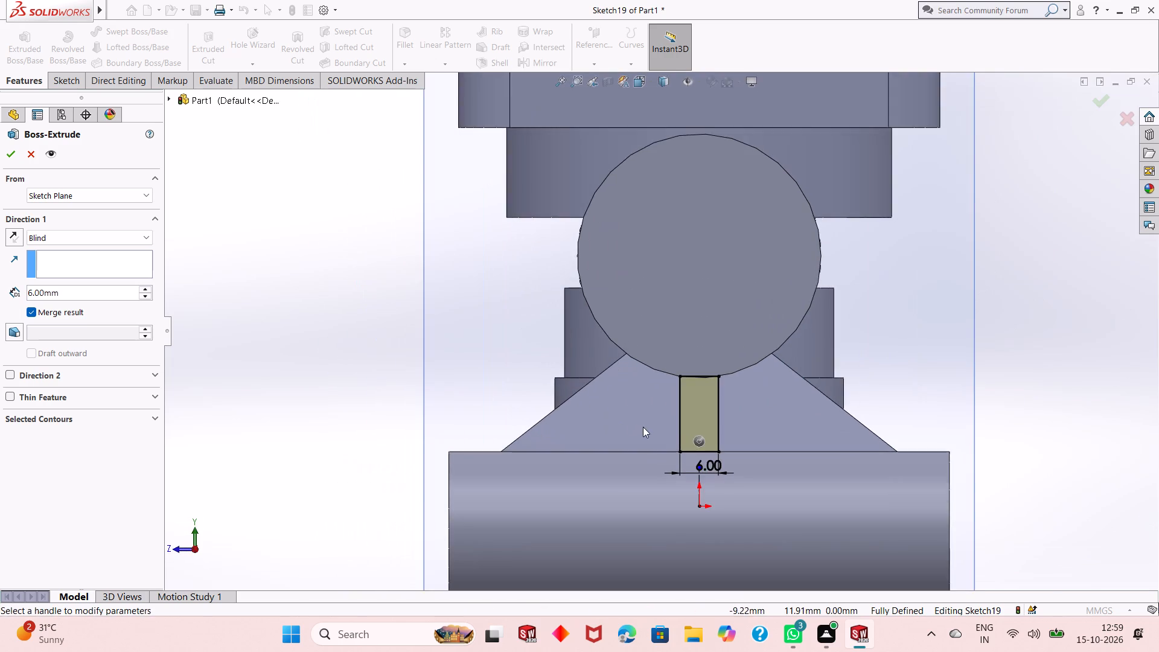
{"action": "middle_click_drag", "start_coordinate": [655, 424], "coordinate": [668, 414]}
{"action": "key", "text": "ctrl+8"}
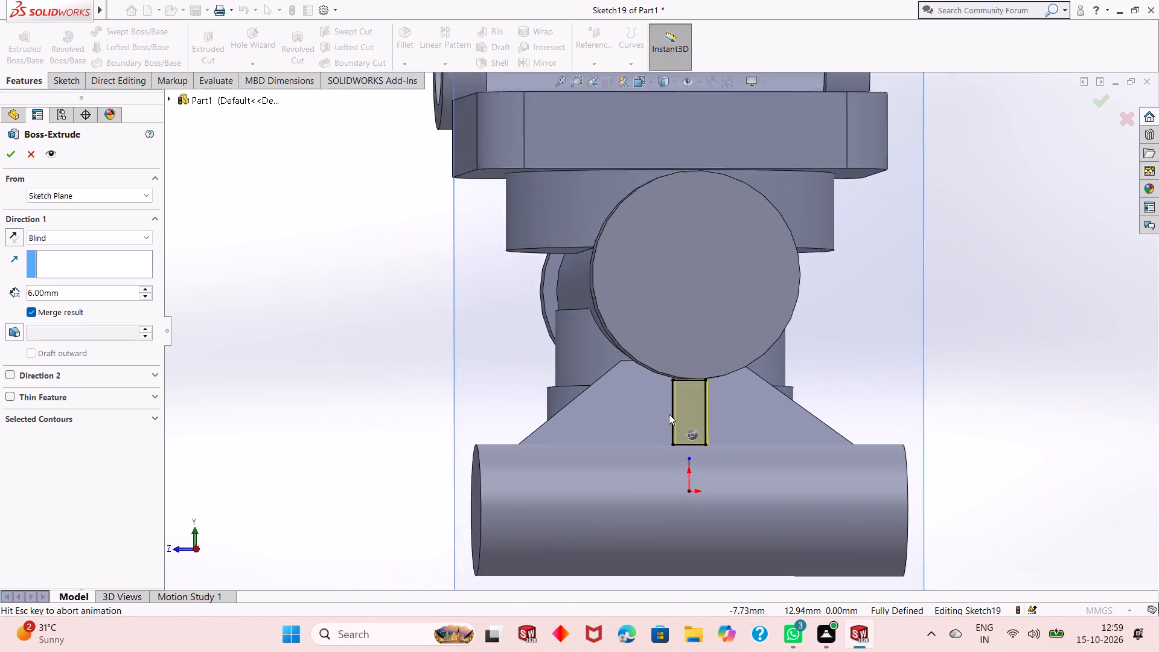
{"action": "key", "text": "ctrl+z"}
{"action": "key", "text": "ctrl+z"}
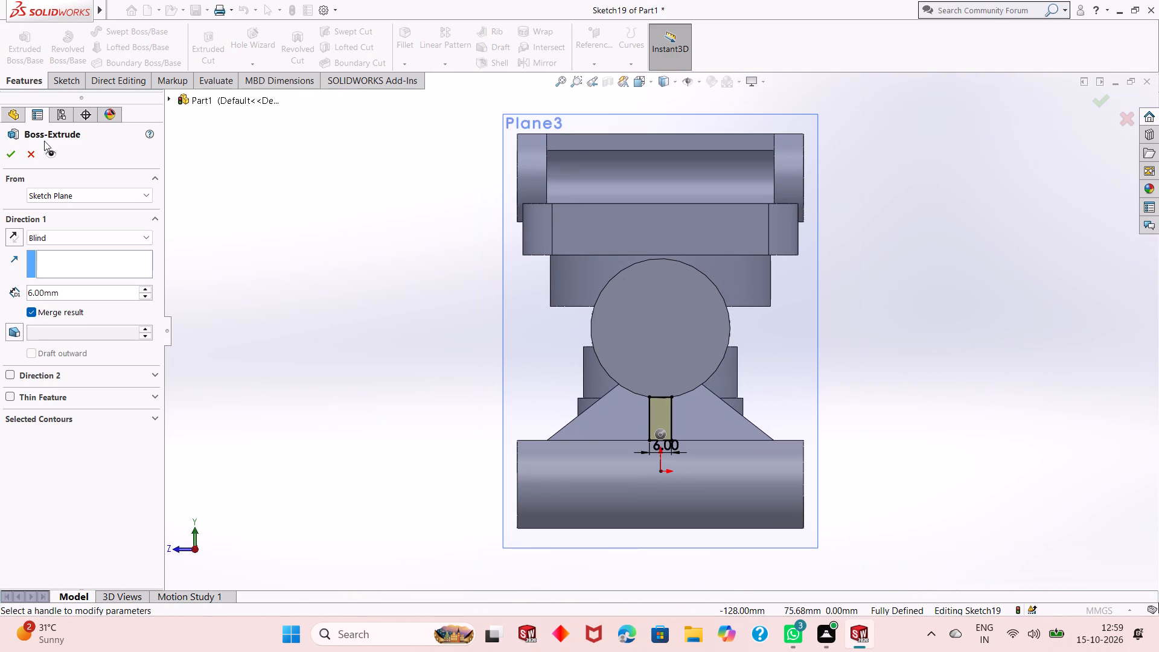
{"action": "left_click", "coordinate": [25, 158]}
Undo the sketch's width dimension, symmetric relation, centerline and rectangle, leaving the sketch open on the offset plane.
{"action": "scroll", "coordinate": [590, 391], "scroll_direction": "down", "scroll_amount": 1}
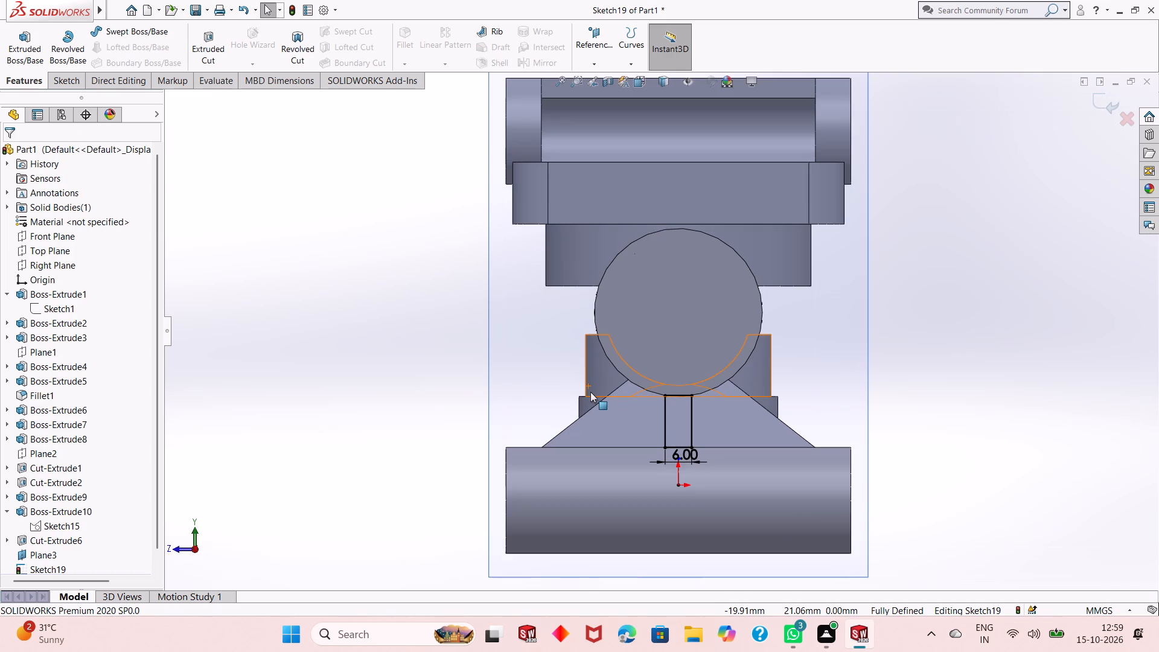
{"action": "key", "text": "ctrl+z"}
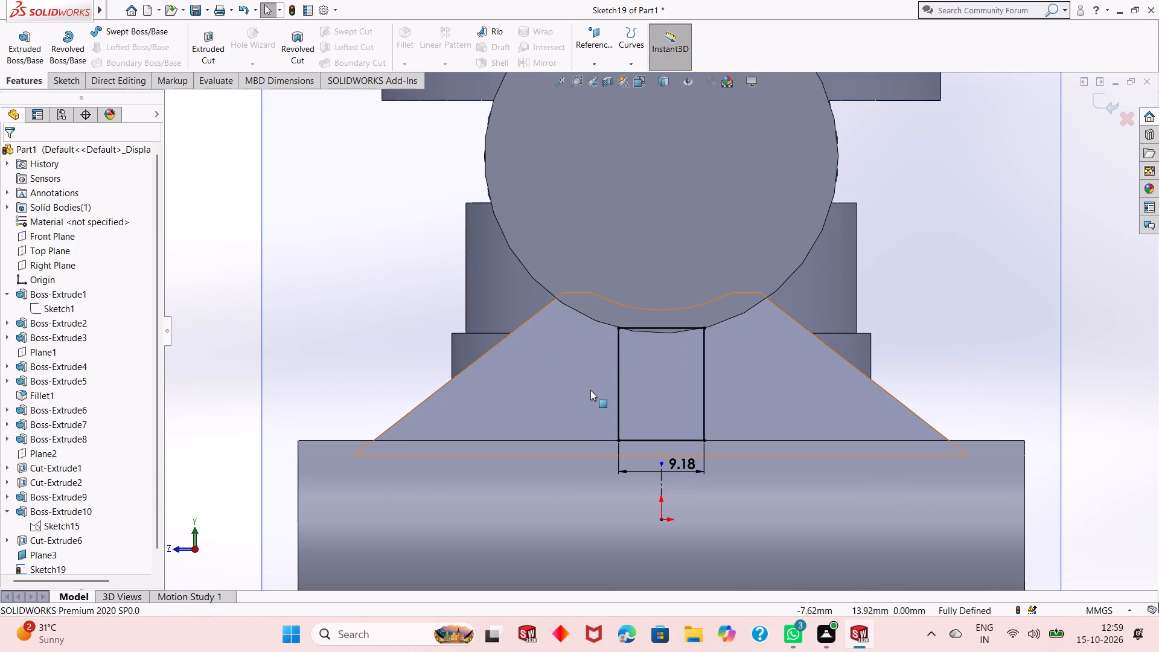
{"action": "key", "text": "ctrl+z"}
{"action": "key", "text": "ctrl+z"}
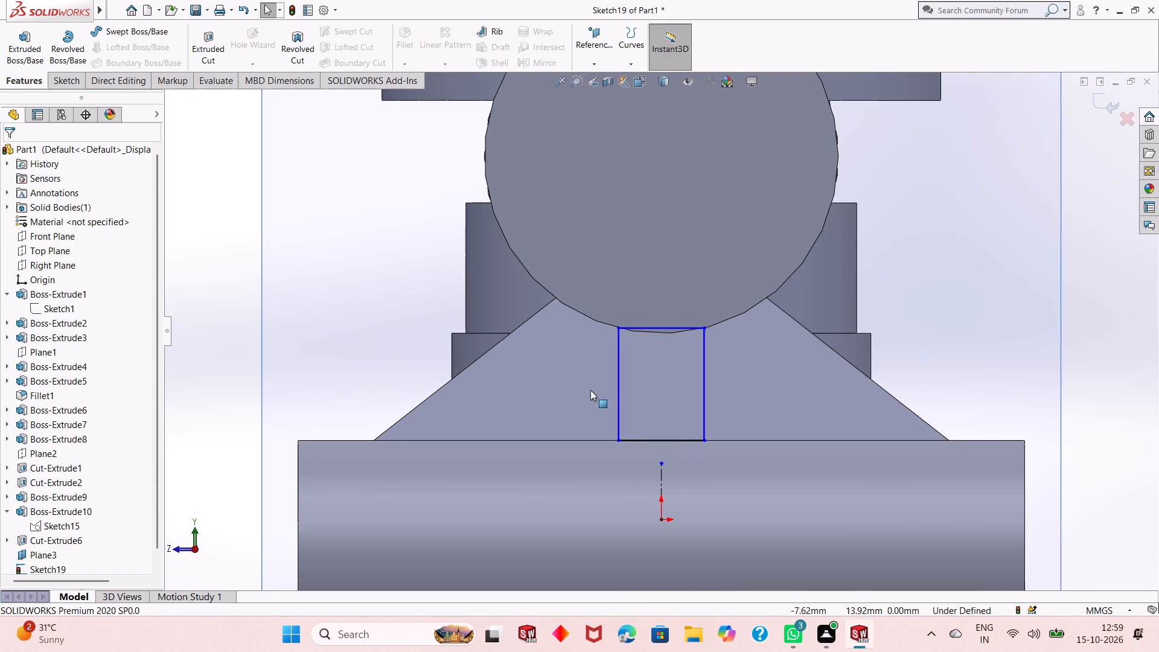
{"action": "key", "text": "ctrl+z"}
{"action": "key", "text": "ctrl+z"}
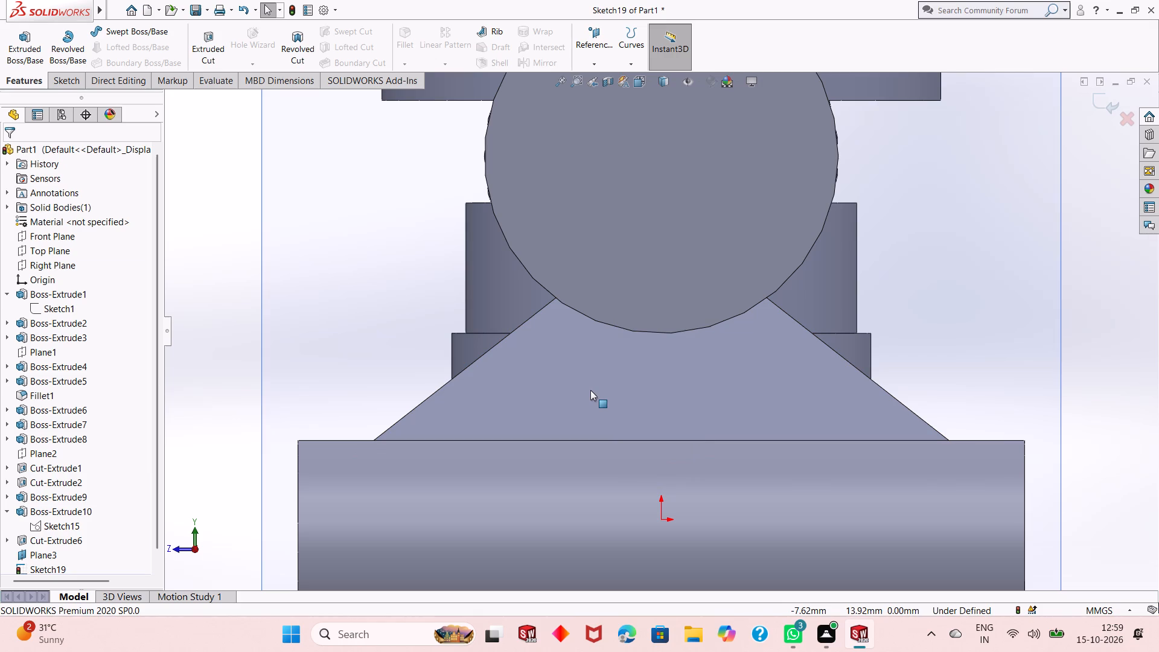
{"action": "key", "text": "Escape"}
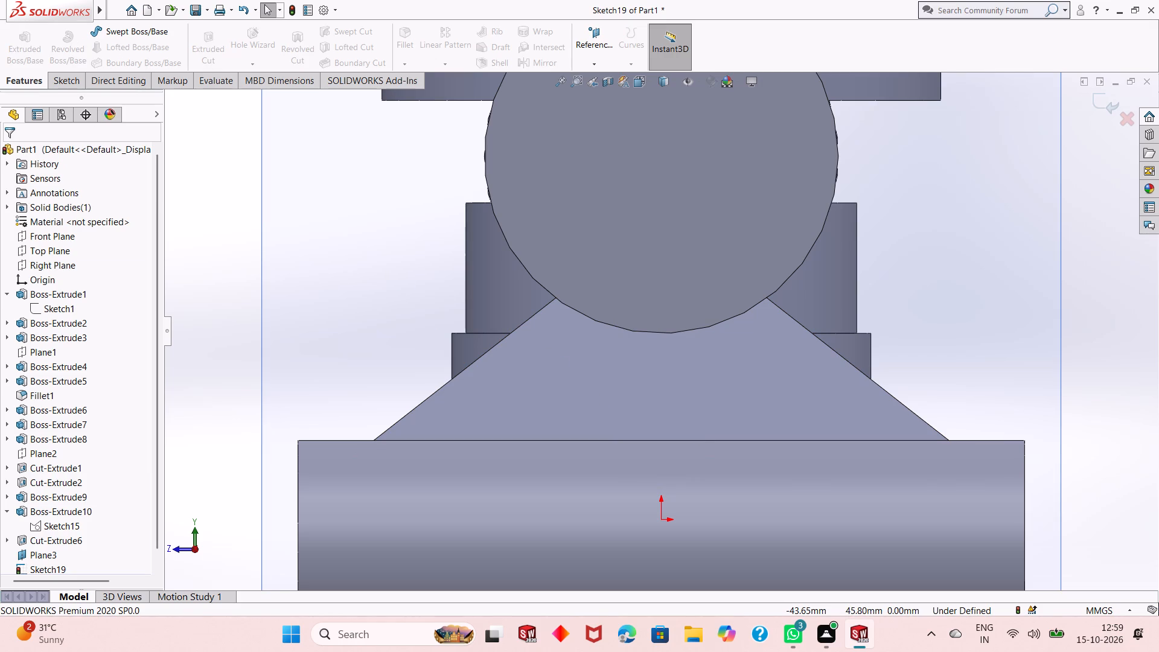
{"action": "key", "text": "Escape"}
Draw a vertical centerline about 4.5 mm long upward from the sketch origin.
{"action": "left_click", "coordinate": [69, 89]}
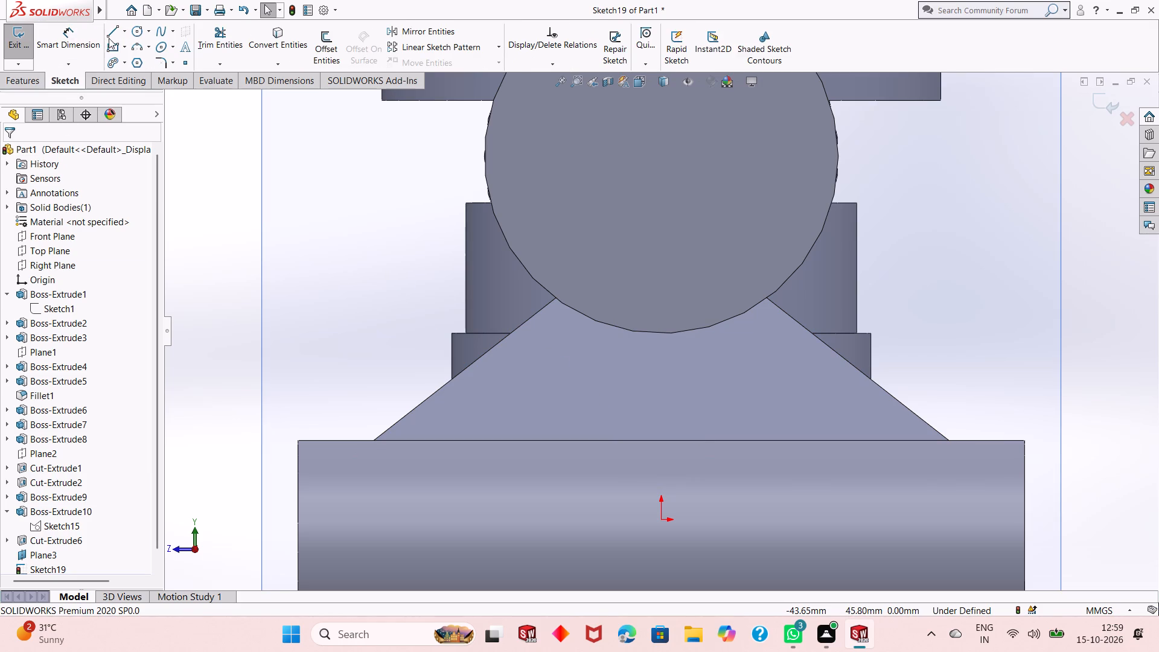
{"action": "left_click", "coordinate": [125, 38]}
{"action": "left_click", "coordinate": [127, 62]}
{"action": "left_click", "coordinate": [127, 66]}
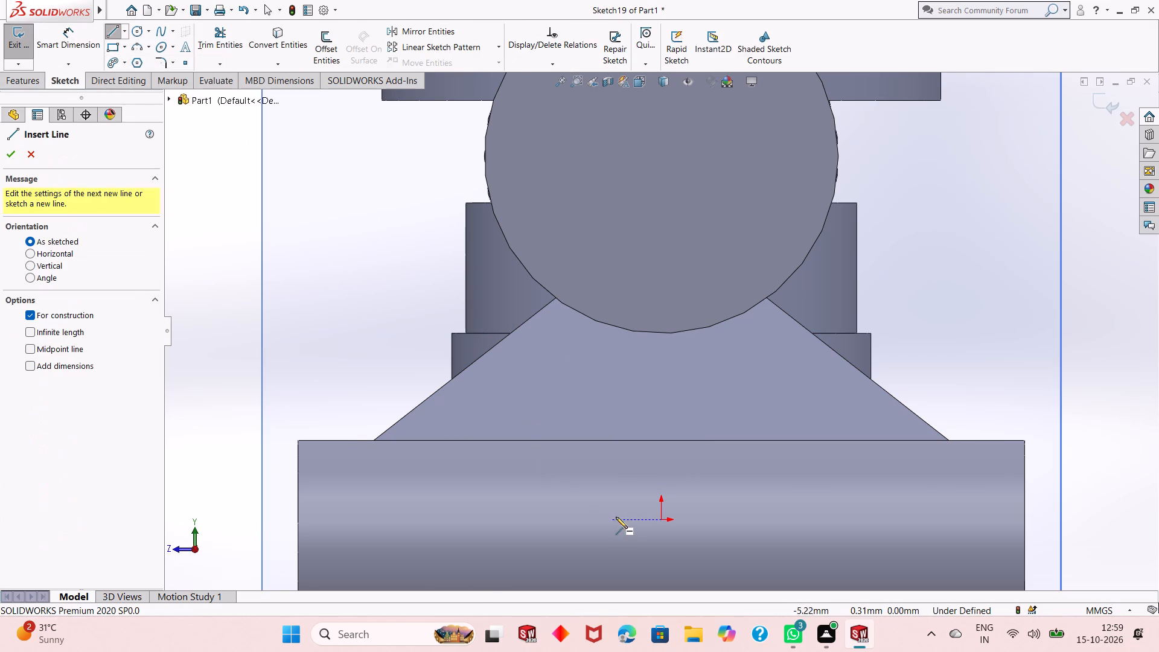
{"action": "left_click", "coordinate": [660, 520]}
{"action": "left_click", "coordinate": [664, 478]}
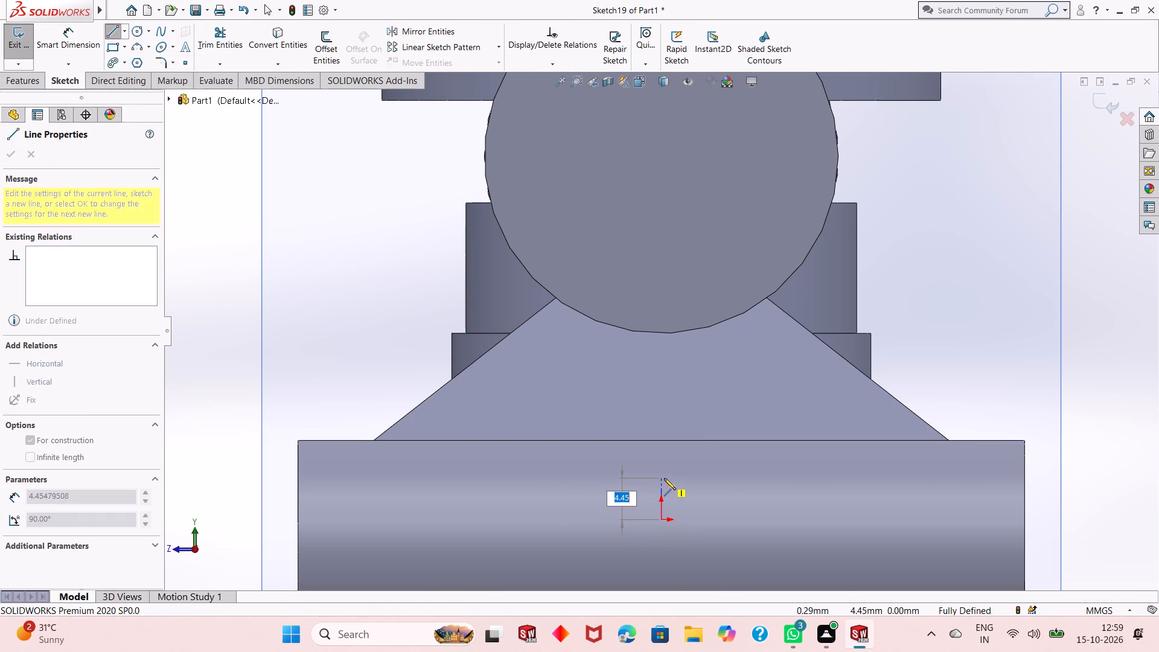
{"action": "right_click", "coordinate": [664, 478]}
{"action": "left_click", "coordinate": [678, 489]}
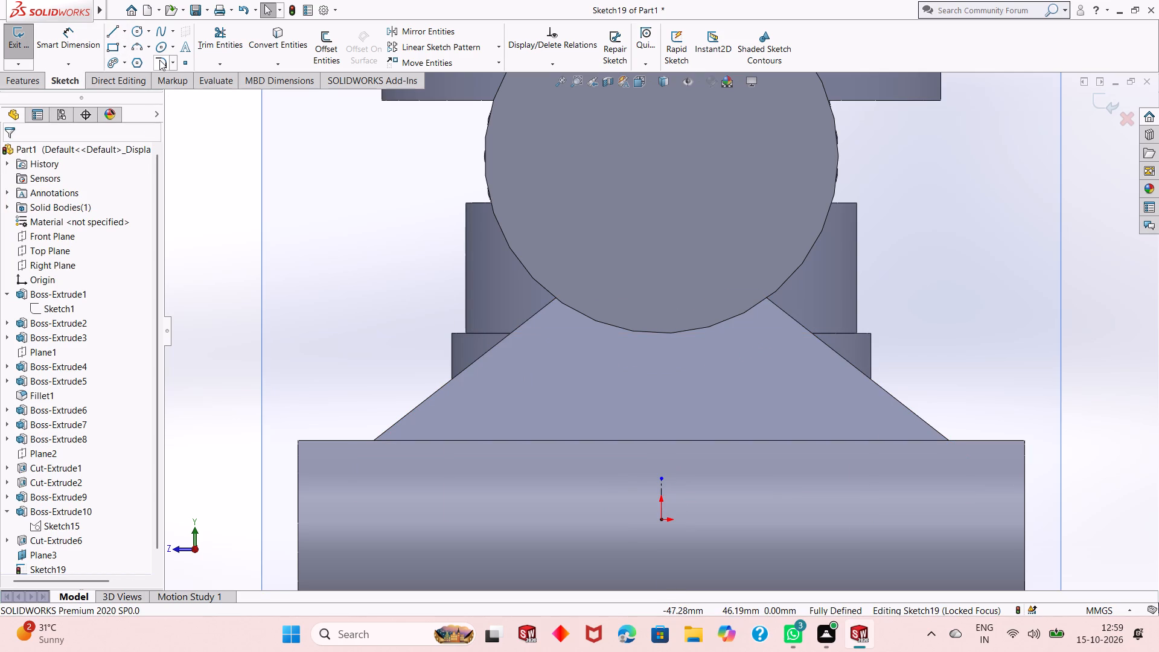
With hidden lines made visible, sketch a corner rectangle about 6.5 by 14.4 mm from the horizontal cylinder's inner circle to the lower cylinder's top edge.
{"action": "left_click", "coordinate": [110, 47]}
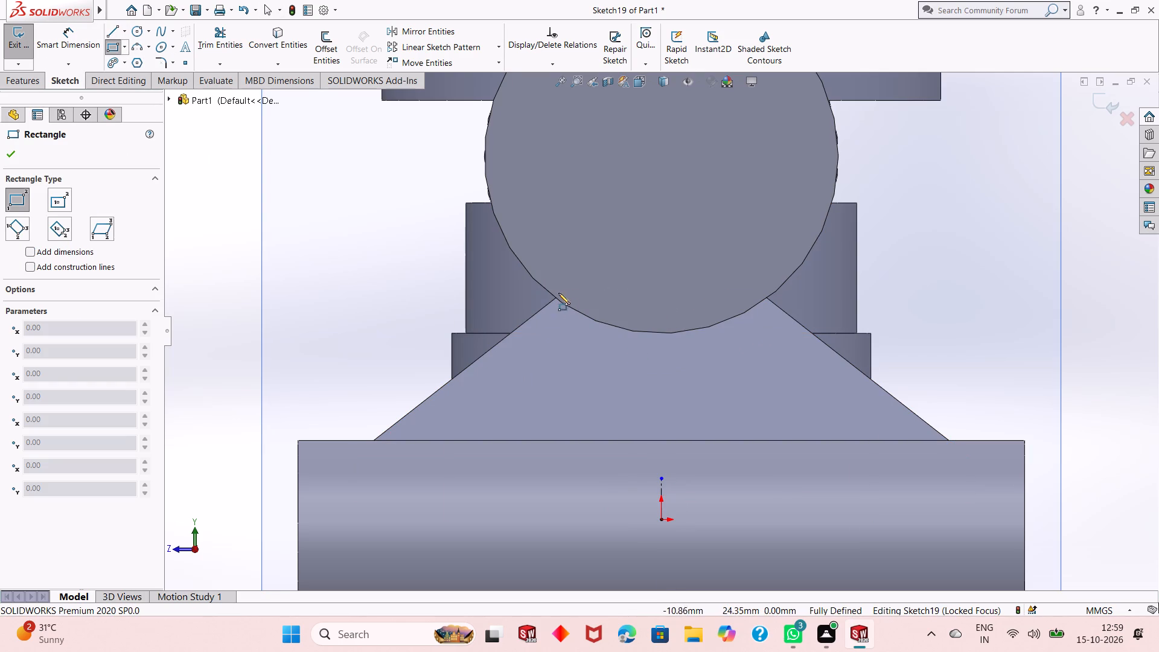
{"action": "left_click", "coordinate": [666, 78]}
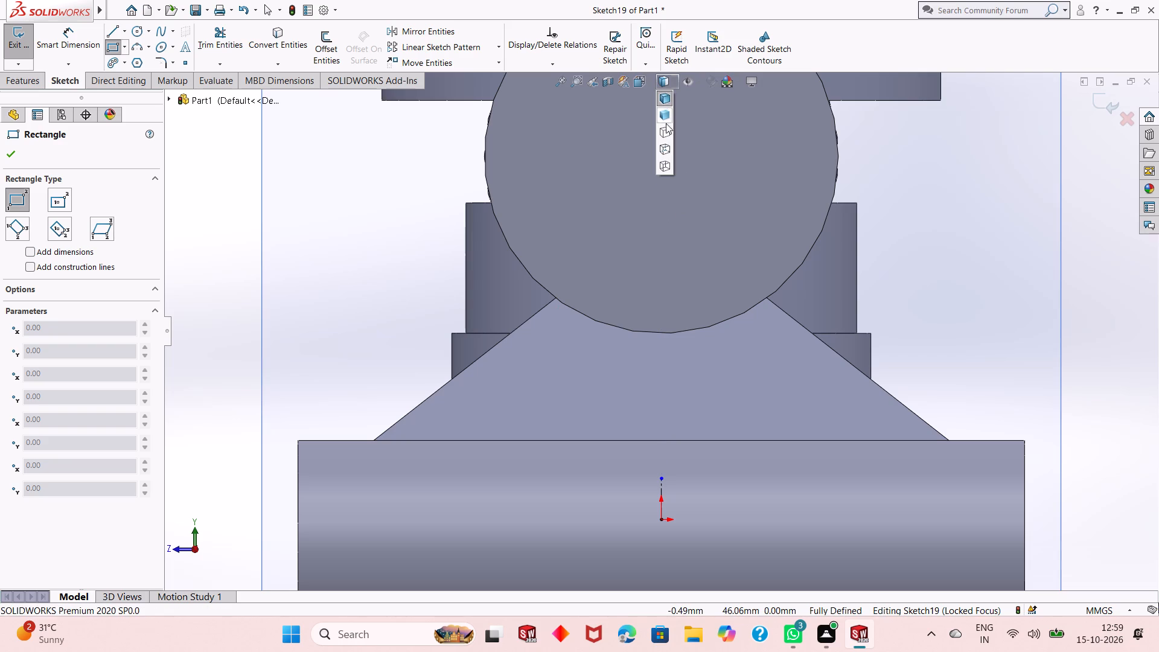
{"action": "left_click", "coordinate": [668, 147]}
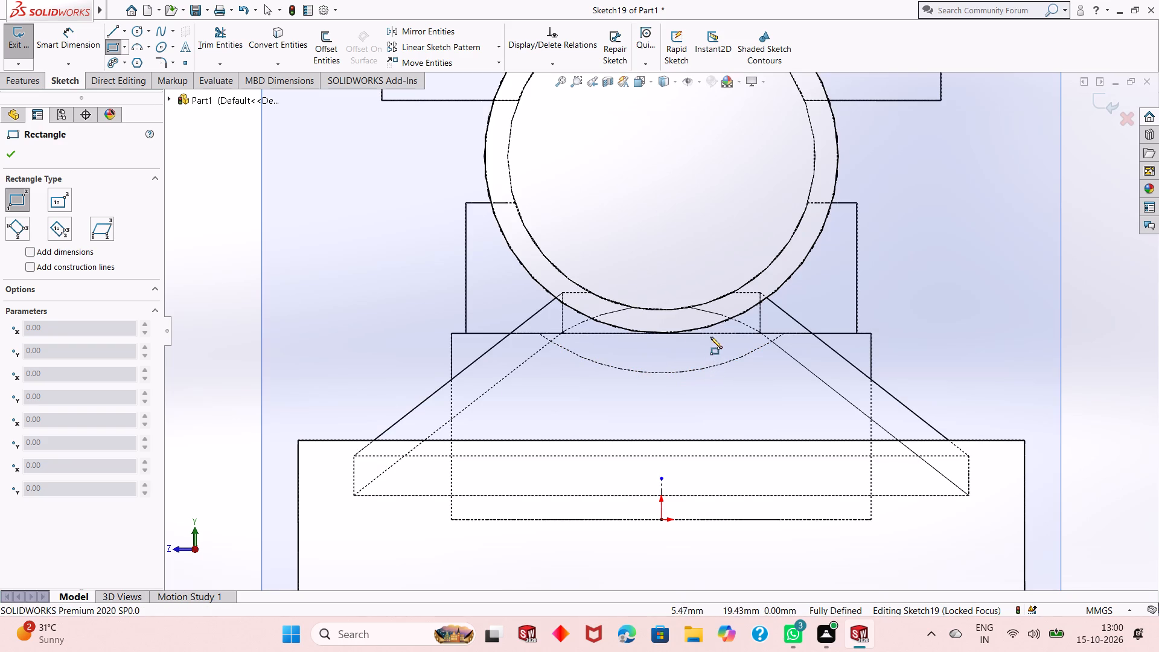
{"action": "middle_click_drag", "start_coordinate": [734, 369], "coordinate": [685, 384]}
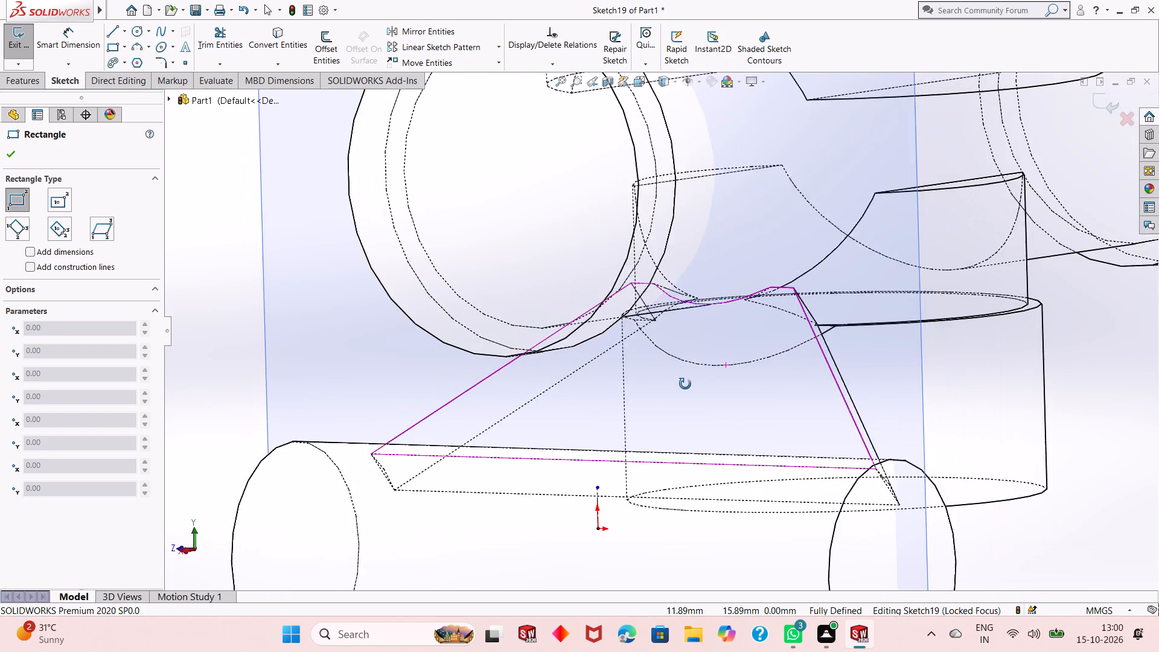
{"action": "middle_click_drag", "start_coordinate": [685, 384], "coordinate": [613, 401]}
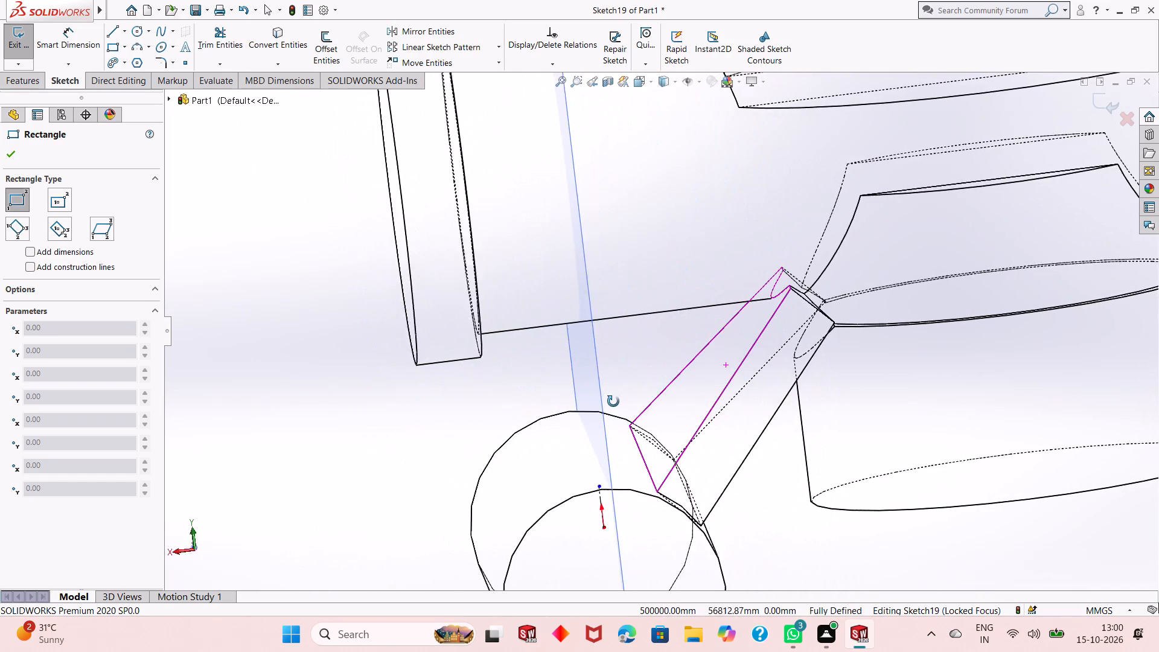
{"action": "middle_click_drag", "start_coordinate": [613, 401], "coordinate": [702, 392]}
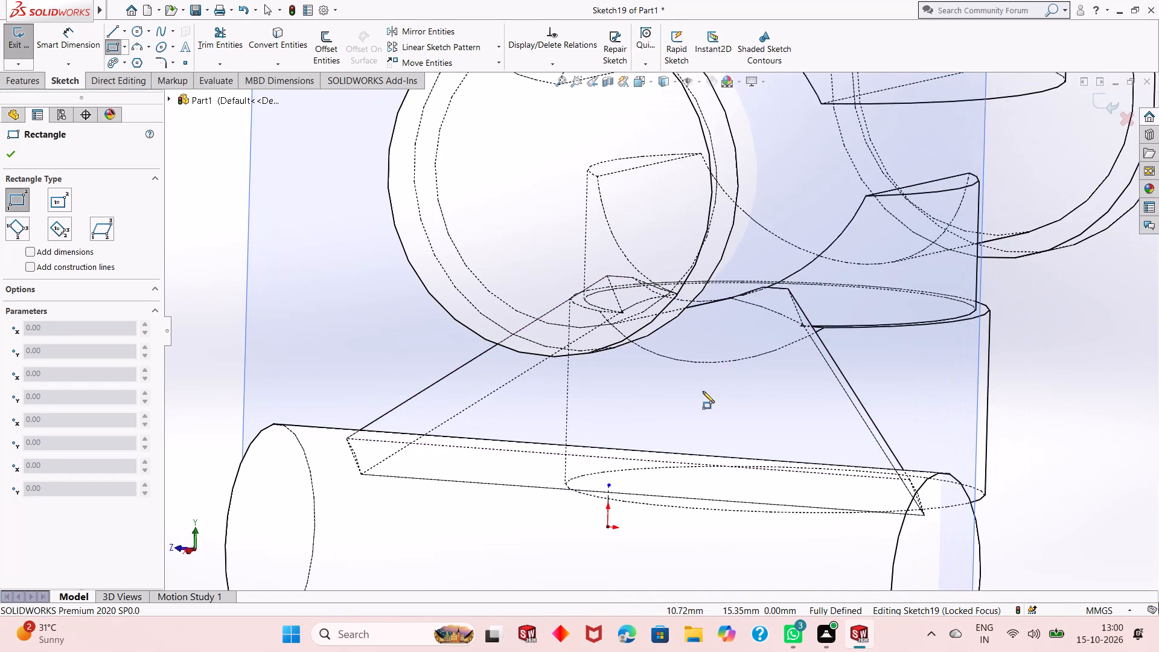
{"action": "key", "text": "ctrl+8"}
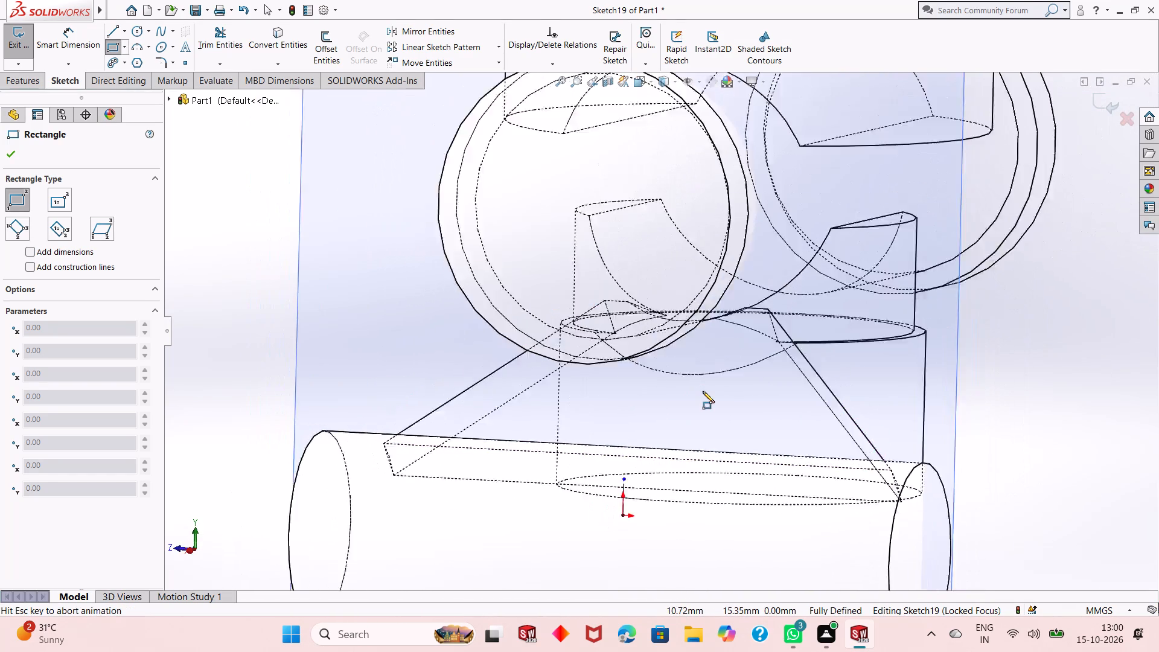
{"action": "scroll", "coordinate": [671, 390], "scroll_direction": "down", "scroll_amount": 5}
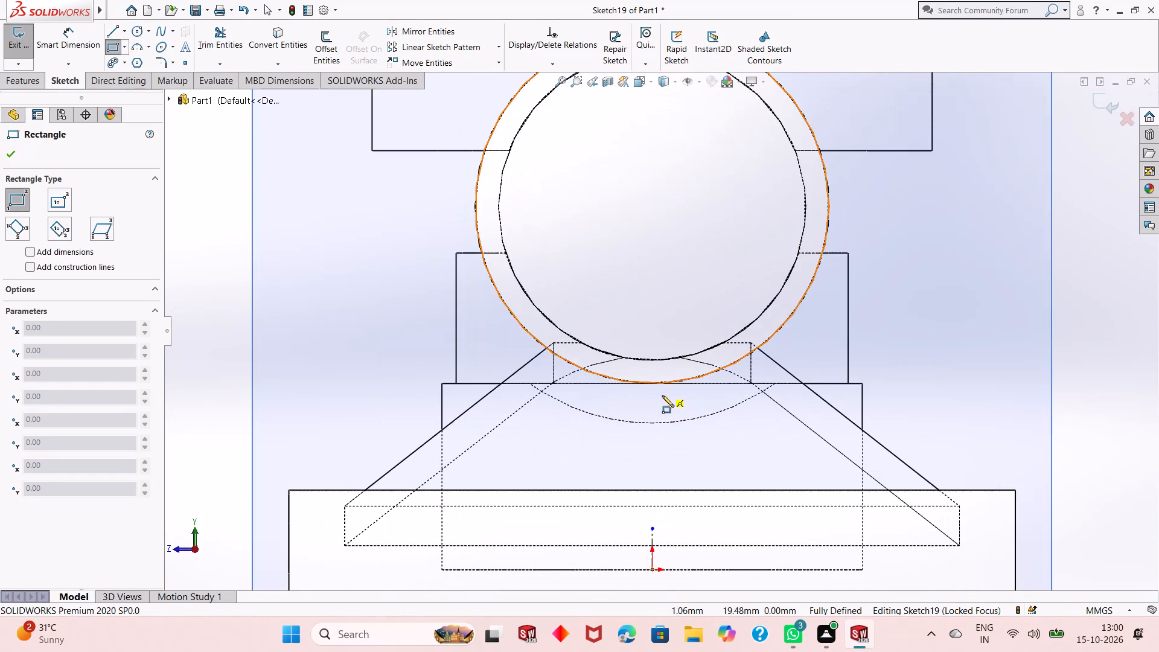
{"action": "left_click", "coordinate": [619, 356]}
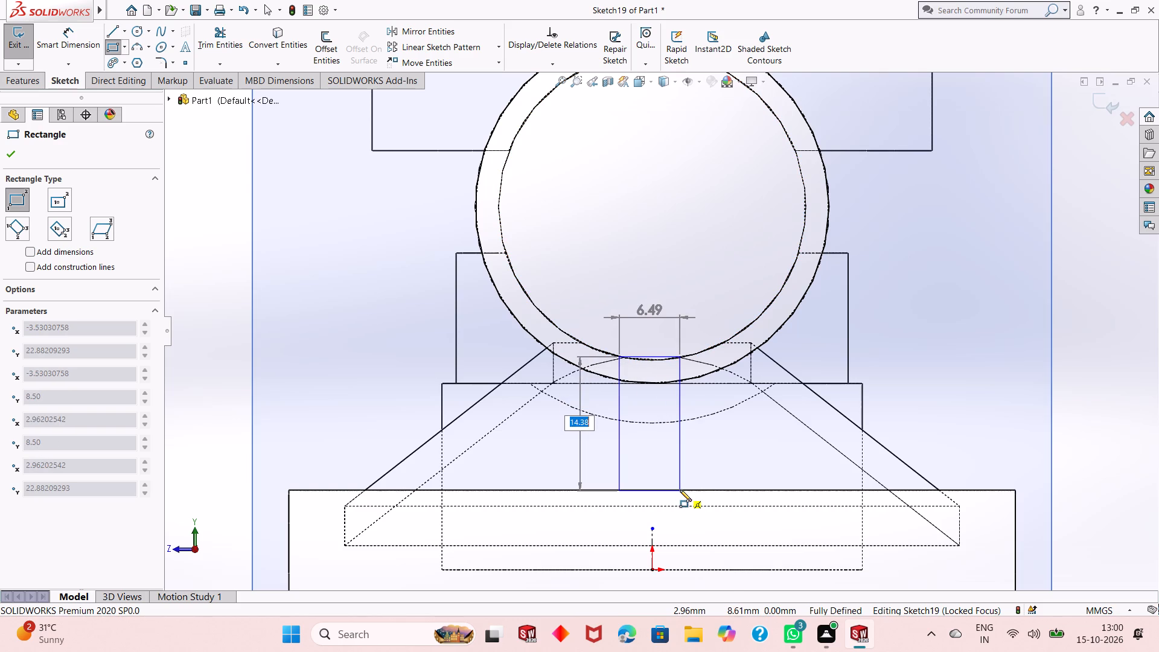
{"action": "left_click", "coordinate": [679, 489]}
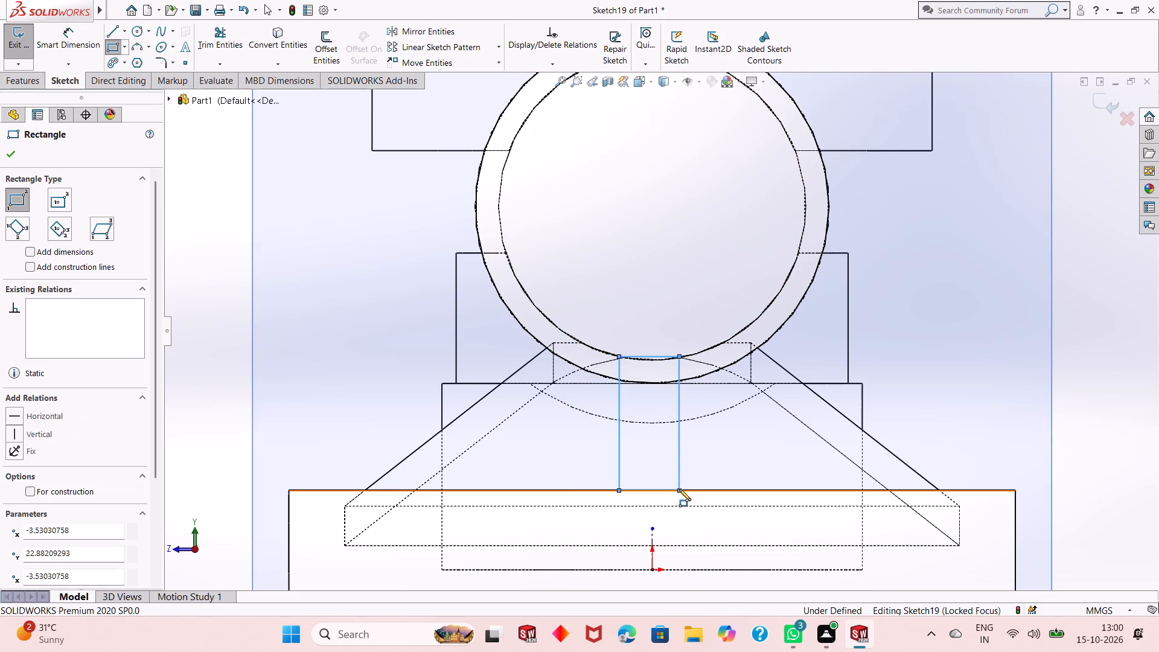
{"action": "key", "text": "Escape"}
{"action": "key", "text": "Escape"}
{"action": "key", "text": "Escape"}
Make the rectangle's two vertical sides symmetric about the centerline.
{"action": "left_click", "coordinate": [679, 464]}
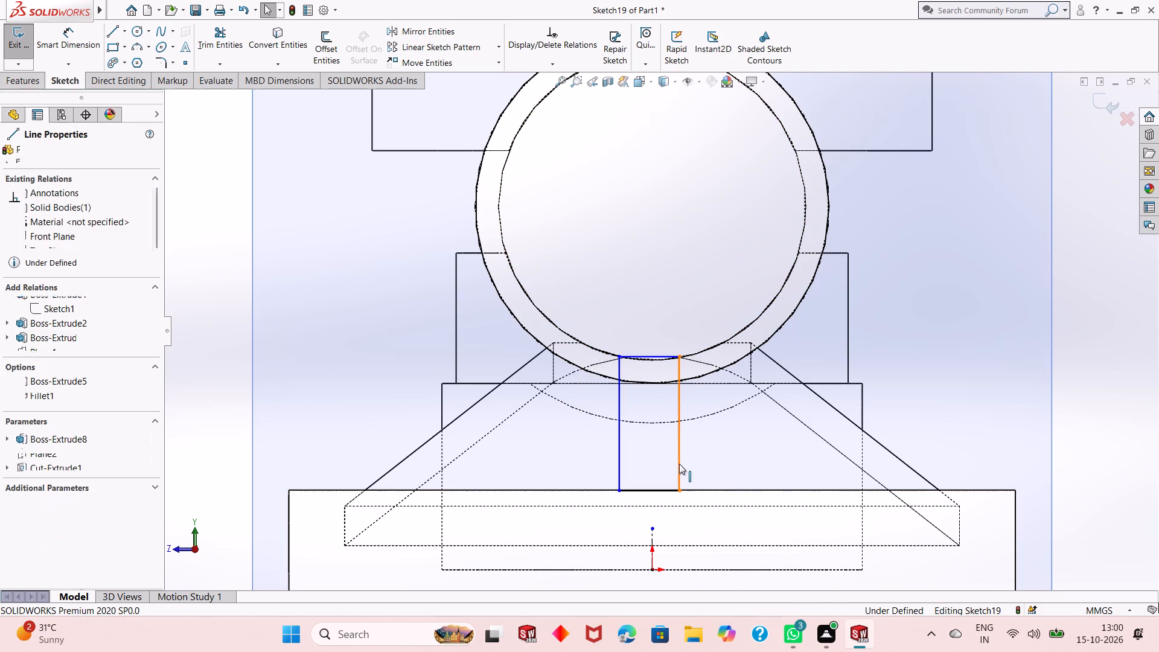
{"action": "left_click", "coordinate": [652, 541], "text": "ctrl"}
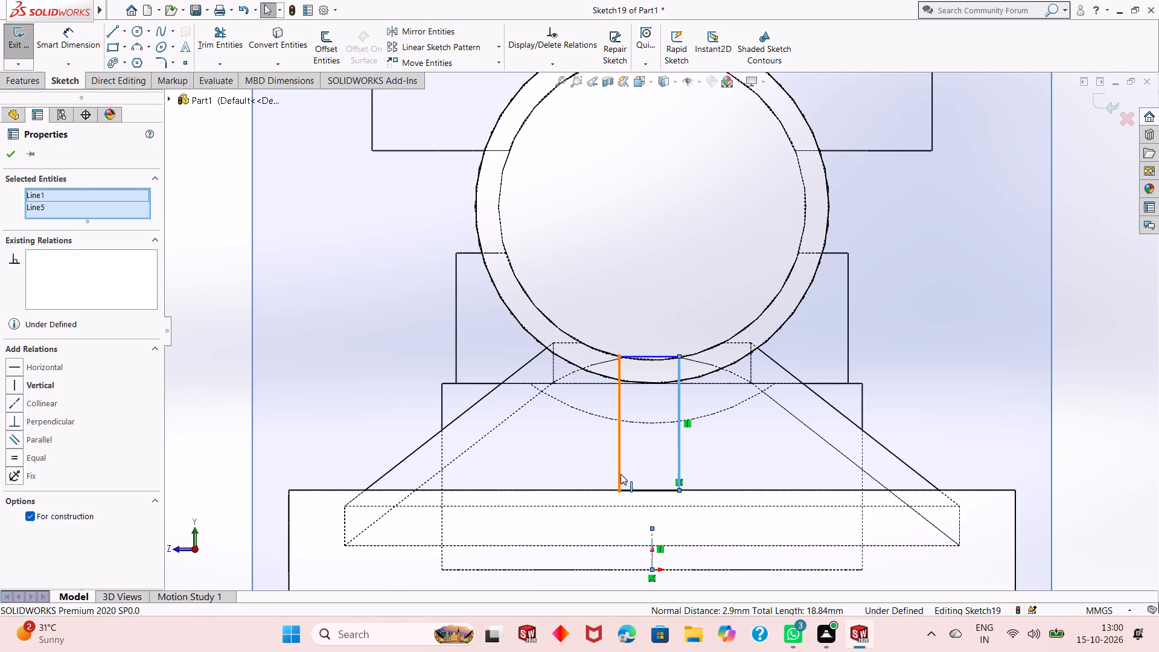
{"action": "left_click", "coordinate": [617, 468], "text": "ctrl"}
{"action": "left_click", "coordinate": [745, 415]}
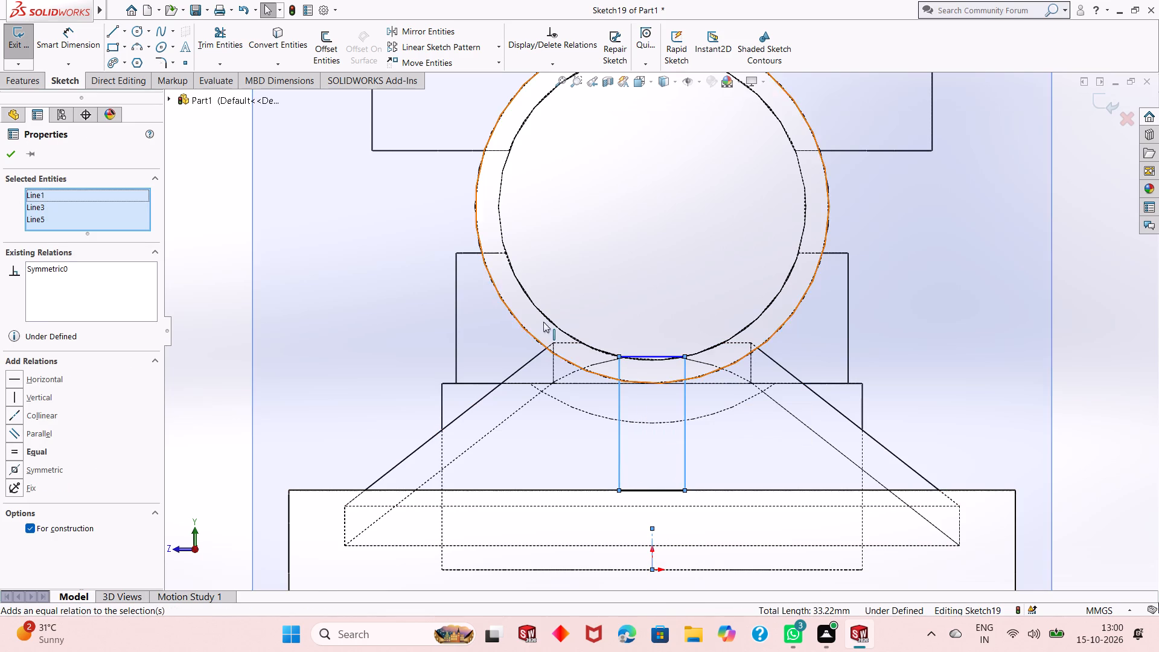
{"action": "left_click", "coordinate": [9, 145]}
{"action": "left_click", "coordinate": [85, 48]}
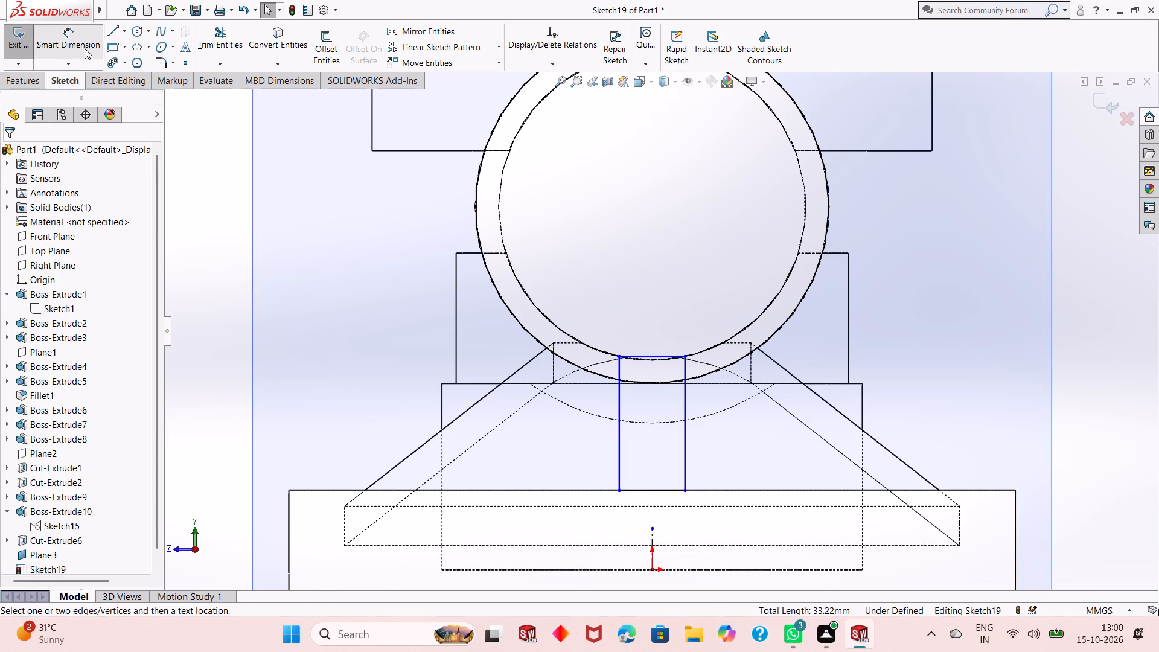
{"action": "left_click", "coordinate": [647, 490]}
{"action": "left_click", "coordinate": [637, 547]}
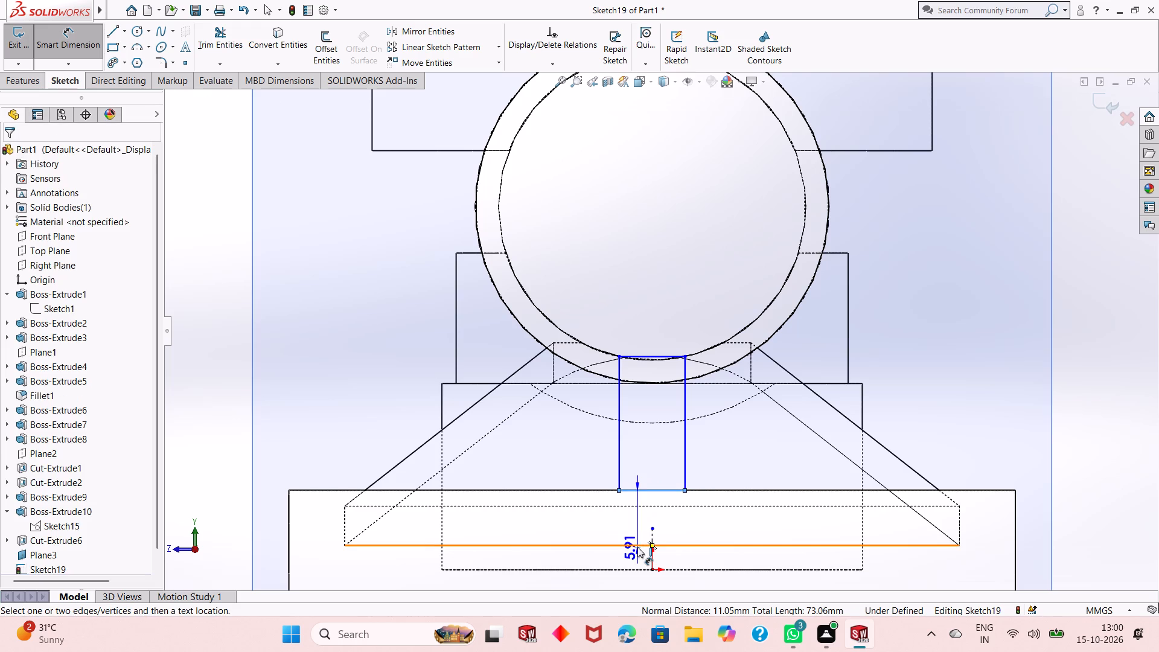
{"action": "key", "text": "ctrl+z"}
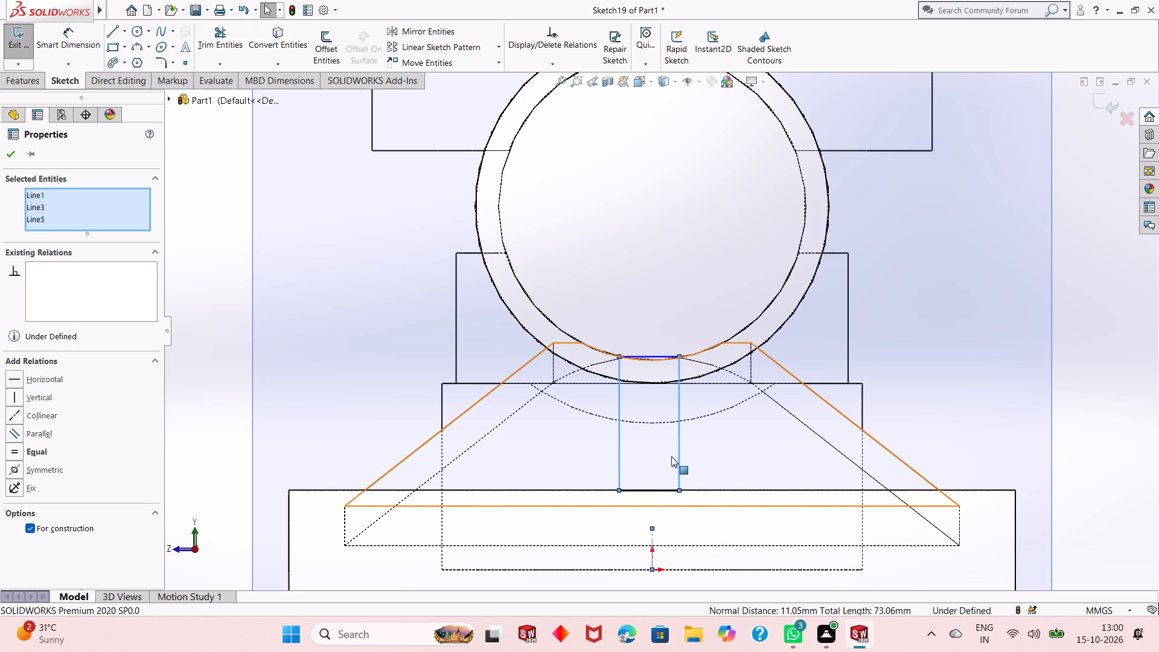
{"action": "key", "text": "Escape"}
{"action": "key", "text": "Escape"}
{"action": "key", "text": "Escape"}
Reapply the symmetric relation between the rectangle's two vertical sides and the centerline.
{"action": "left_click", "coordinate": [678, 458]}
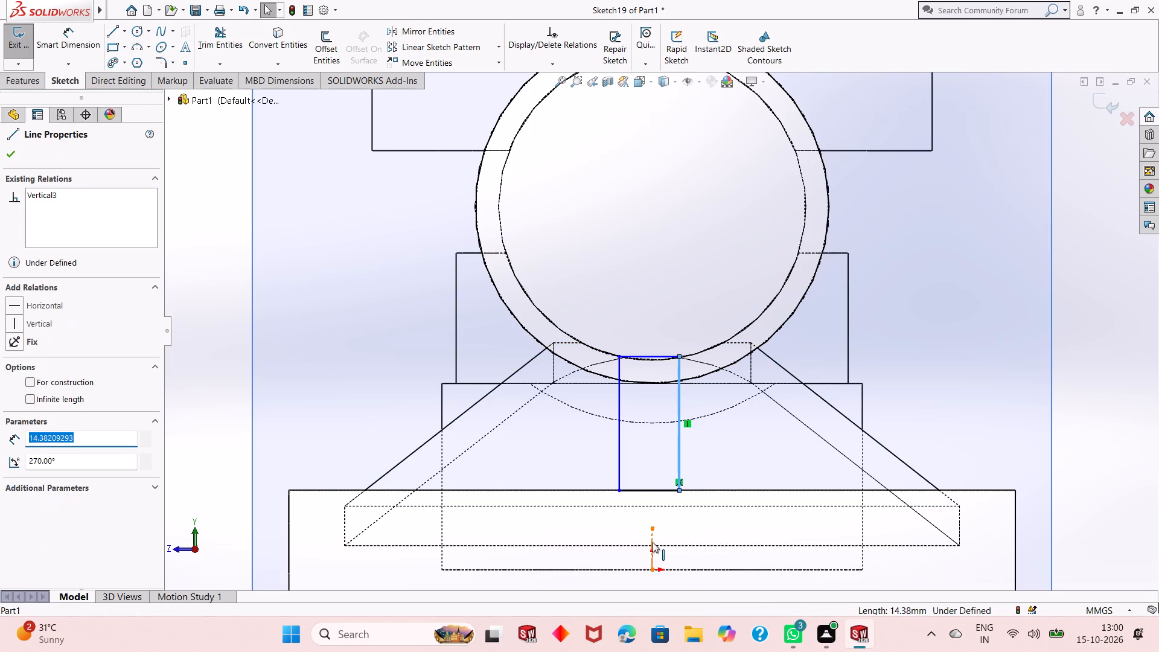
{"action": "left_click", "coordinate": [653, 542], "text": "ctrl"}
{"action": "left_click", "coordinate": [618, 464], "text": "ctrl"}
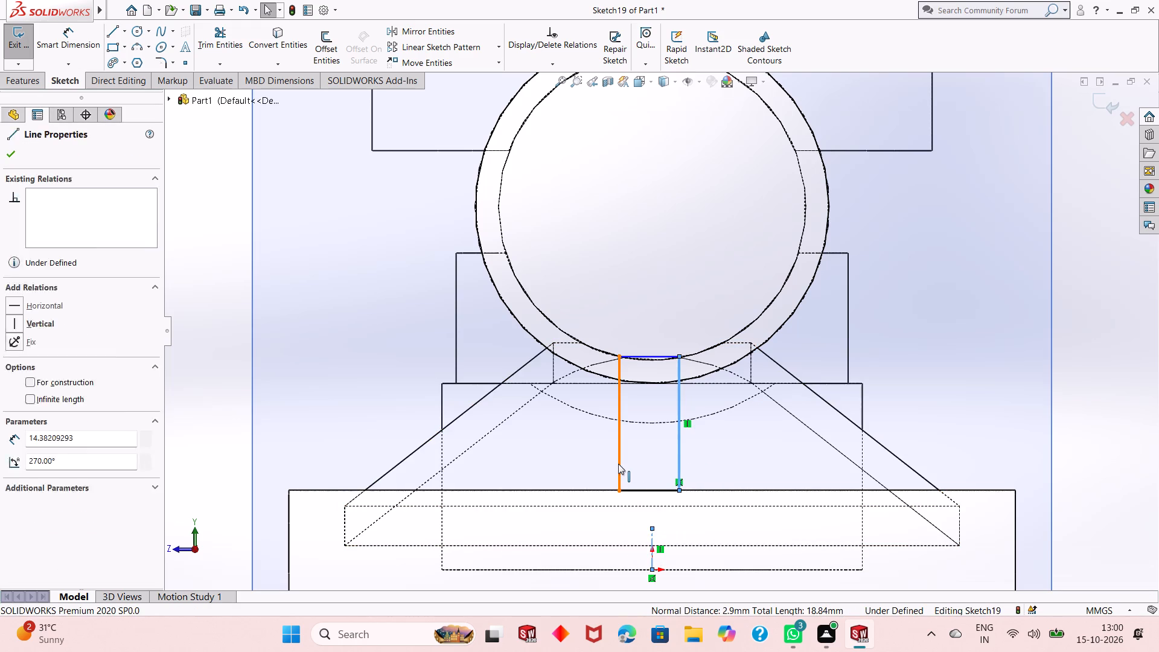
{"action": "left_click", "coordinate": [746, 406]}
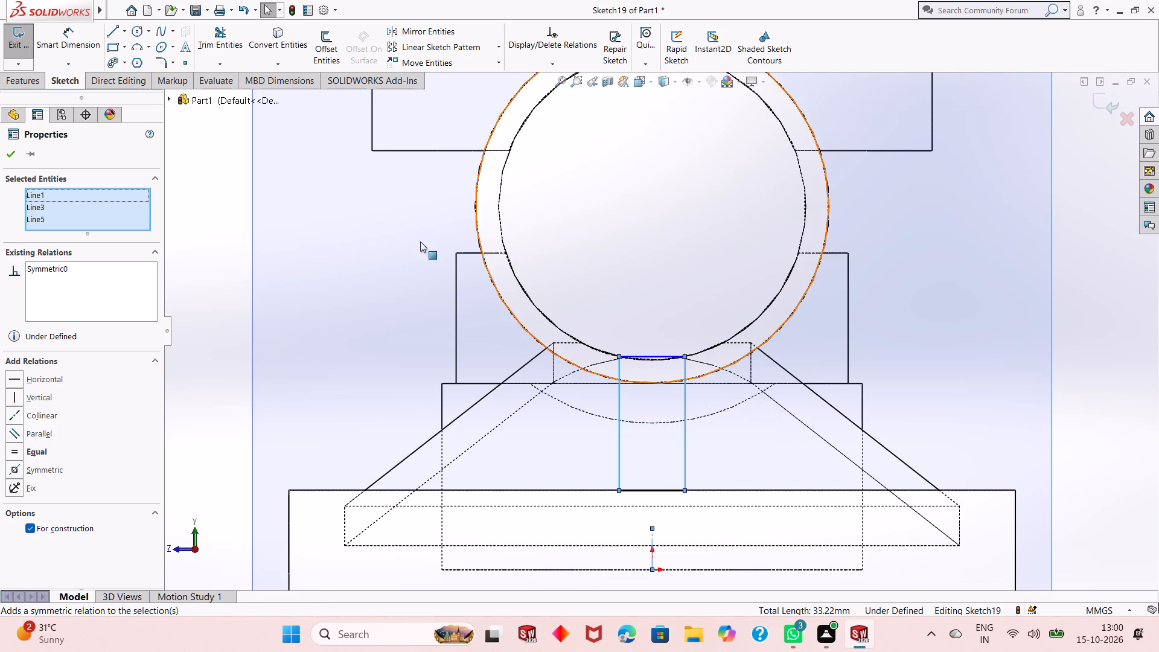
{"action": "left_click", "coordinate": [15, 157]}
Dimension the rectangle's bottom side and set the rib width to 6 mm.
{"action": "left_click", "coordinate": [70, 40]}
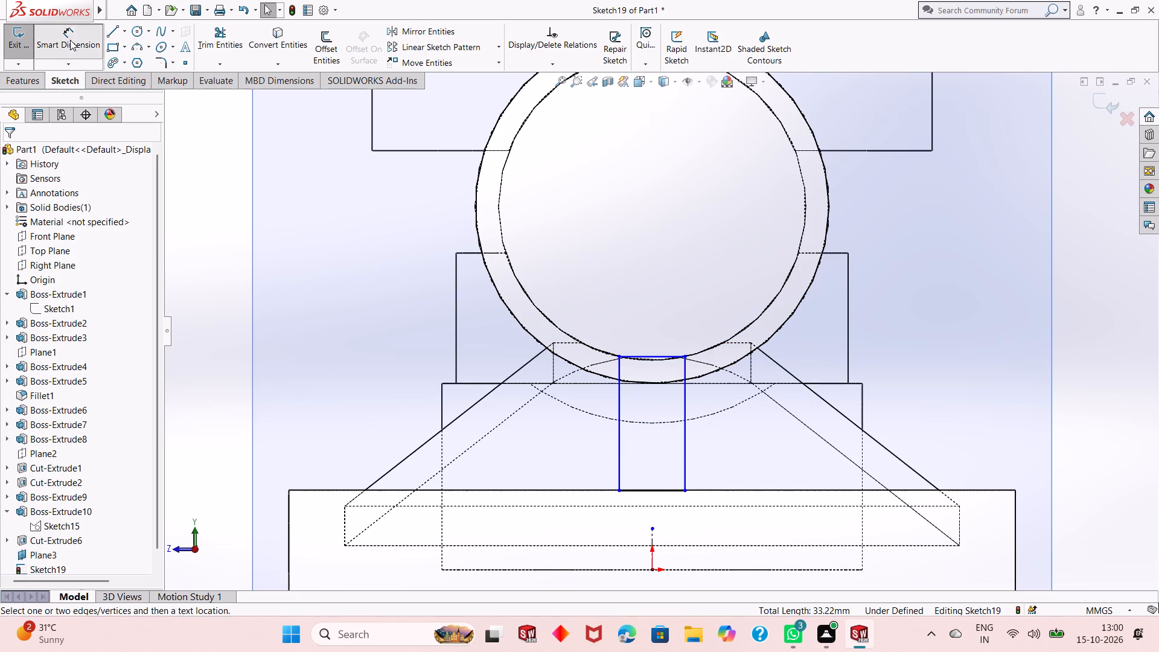
{"action": "left_click", "coordinate": [643, 491]}
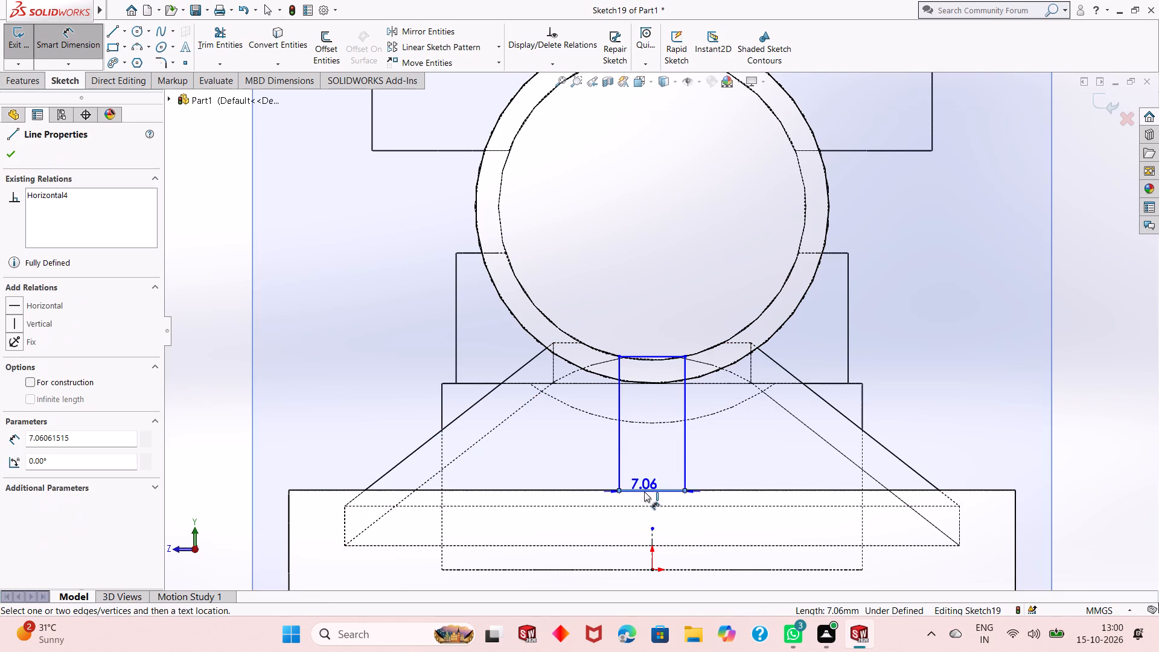
{"action": "left_click", "coordinate": [645, 514]}
{"action": "key", "text": "6"}
{"action": "key", "text": "Return"}
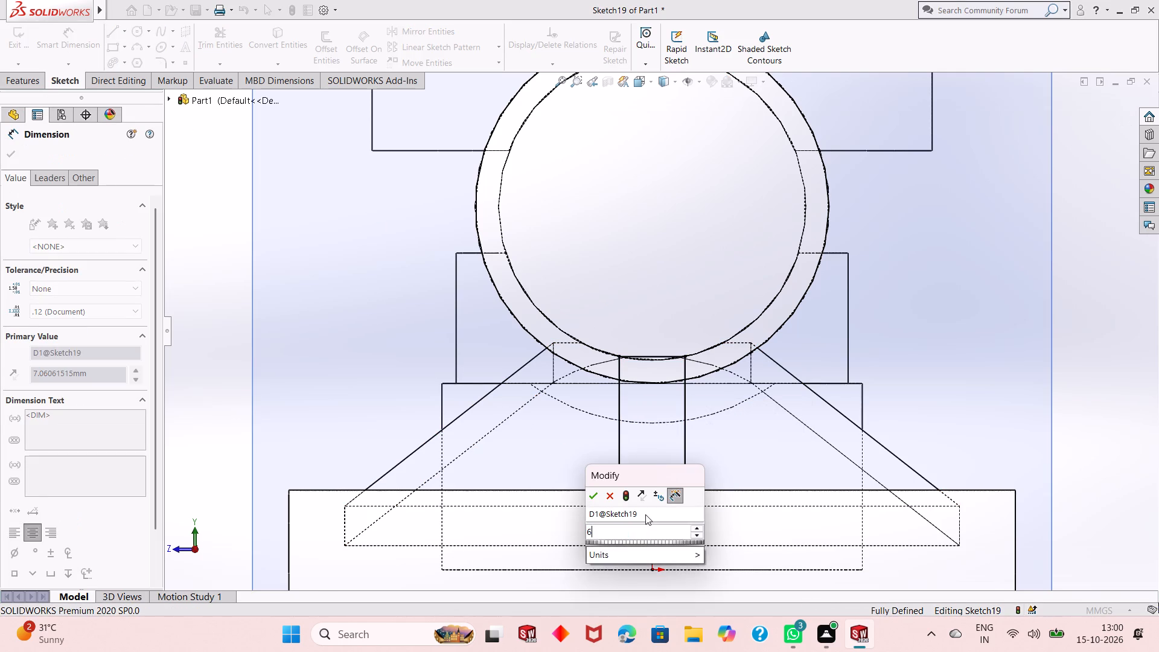
{"action": "right_click", "coordinate": [185, 323]}
{"action": "left_click", "coordinate": [224, 358]}
Switch the model's display style back to shaded with edges.
{"action": "scroll", "coordinate": [514, 361], "scroll_direction": "up", "scroll_amount": 1}
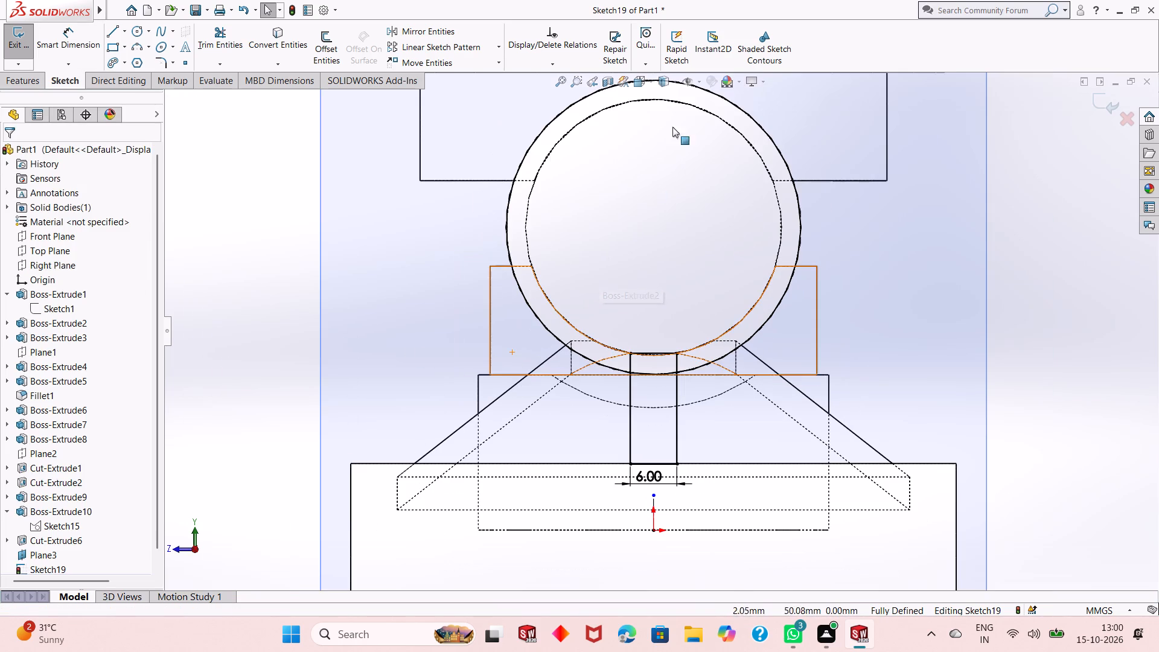
{"action": "left_click", "coordinate": [660, 80]}
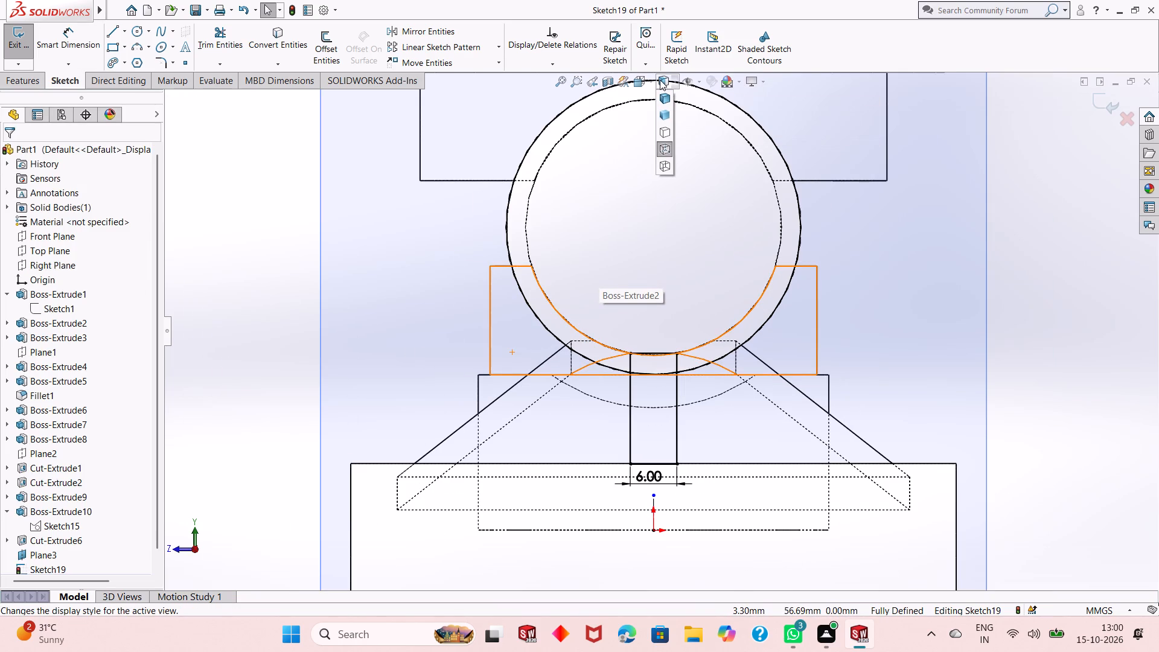
{"action": "left_click", "coordinate": [660, 97]}
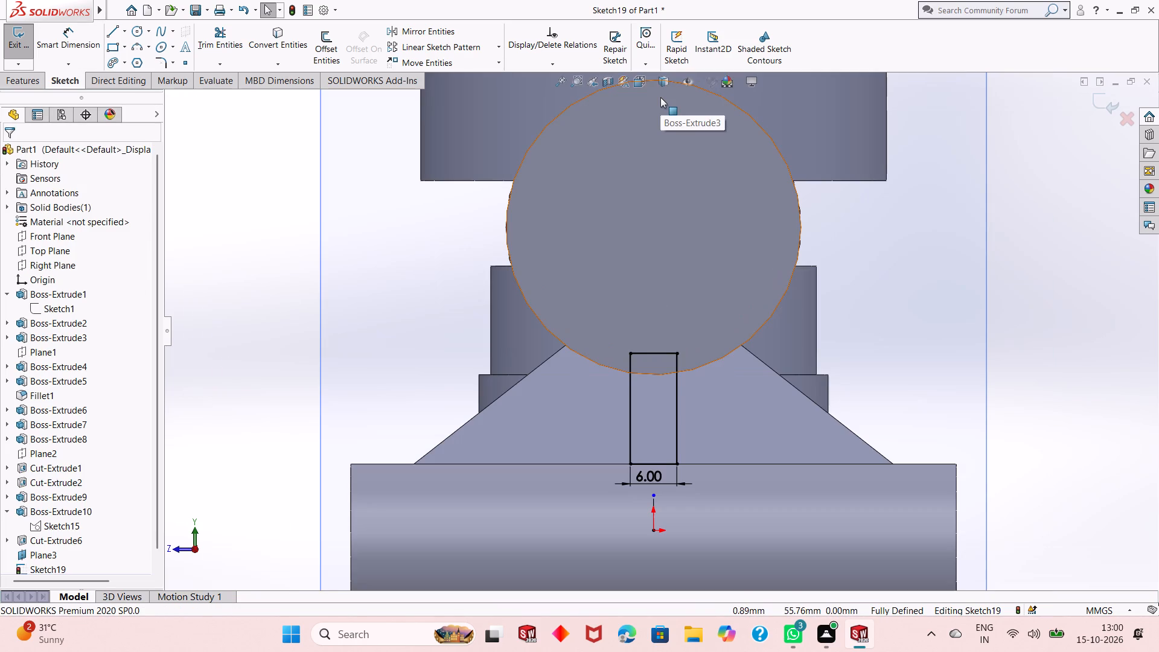
Extrude the rectangle in the reversed direction, Up To Next, merged with the body, so the rib meets the sloped web.
{"action": "scroll", "coordinate": [701, 363], "scroll_direction": "up", "scroll_amount": 2}
{"action": "middle_click_drag", "start_coordinate": [701, 363], "coordinate": [598, 330]}
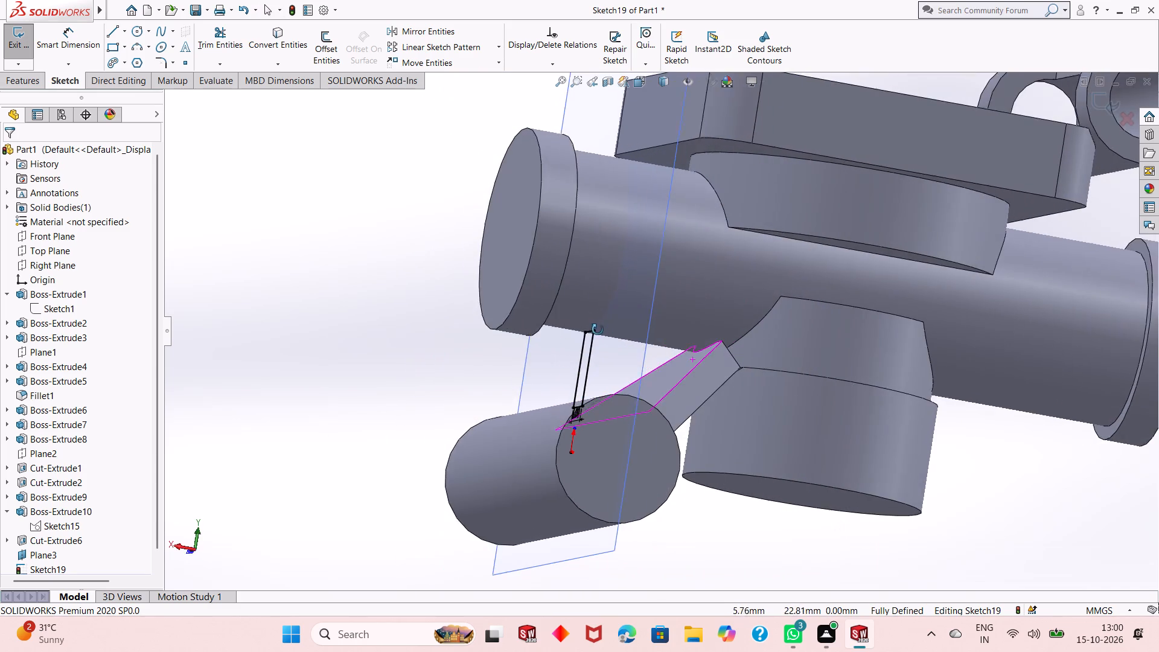
{"action": "middle_click_drag", "start_coordinate": [598, 330], "coordinate": [589, 380]}
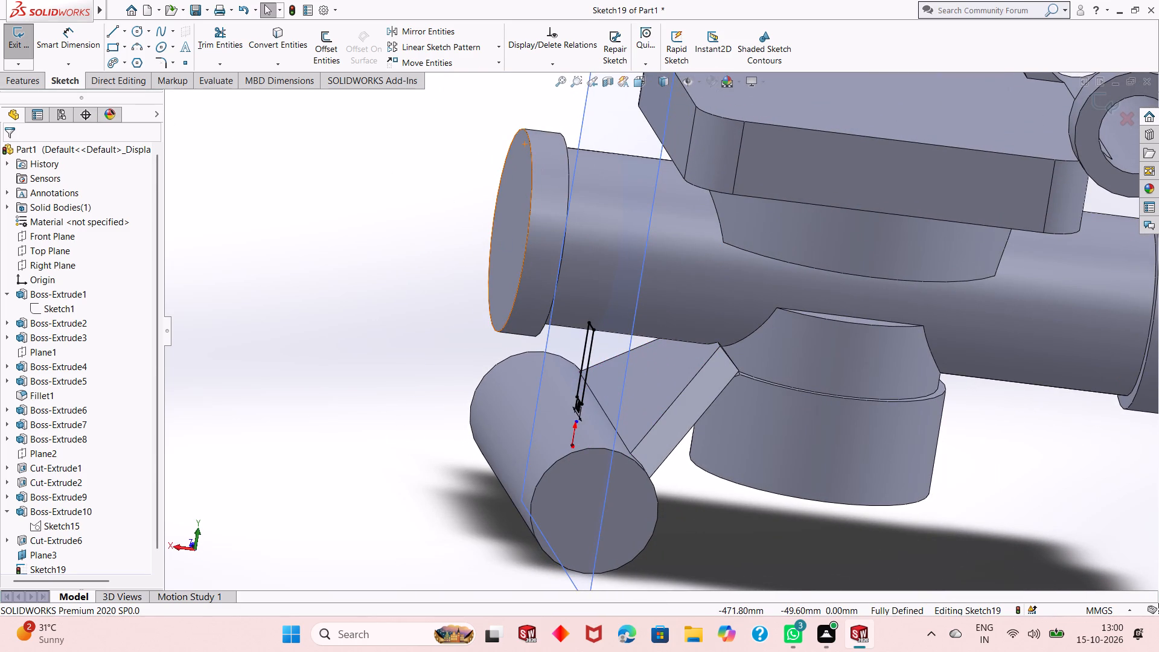
{"action": "left_click", "coordinate": [31, 83]}
{"action": "left_click", "coordinate": [18, 50]}
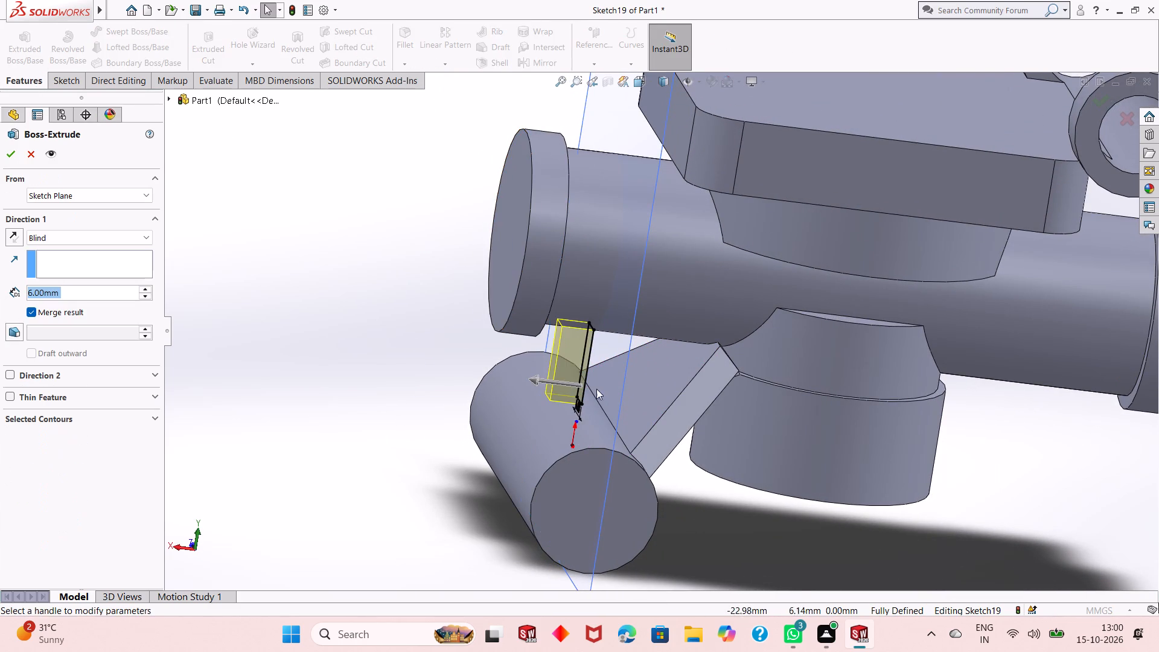
{"action": "middle_click_drag", "start_coordinate": [771, 455], "coordinate": [742, 406]}
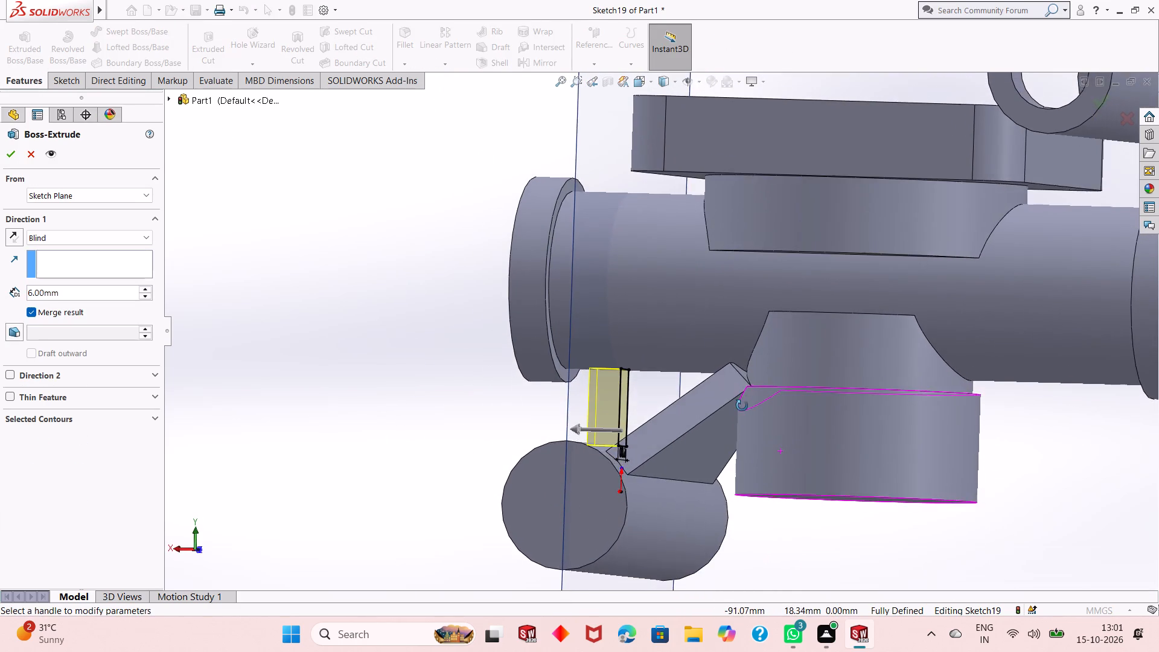
{"action": "middle_click_drag", "start_coordinate": [742, 406], "coordinate": [750, 438]}
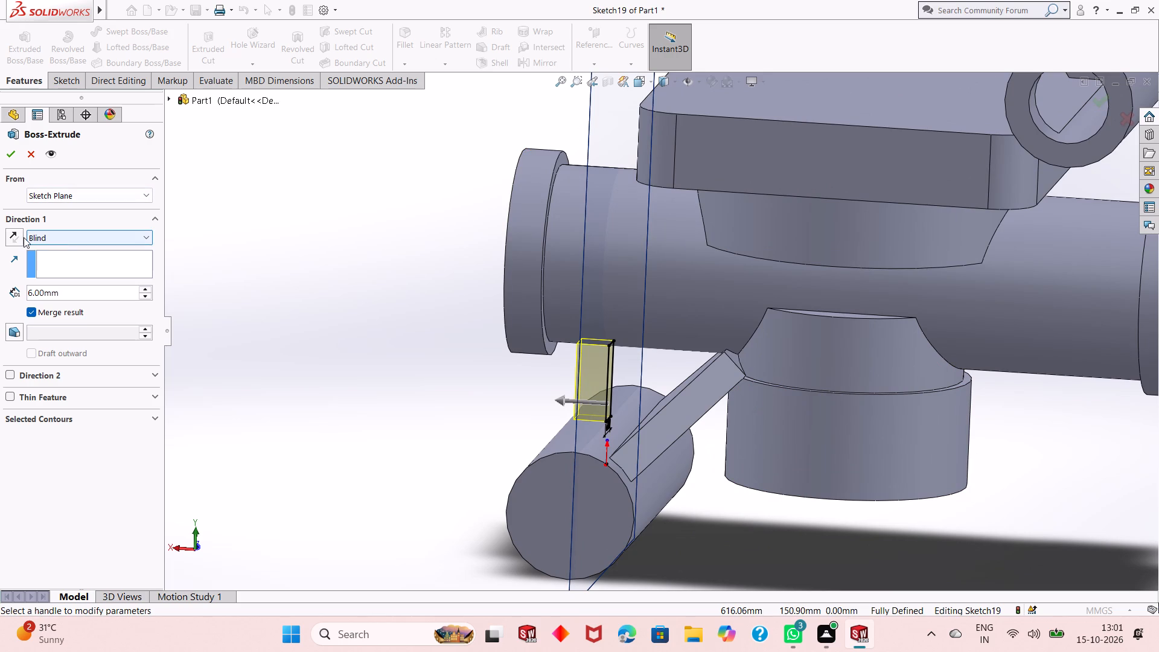
{"action": "left_click", "coordinate": [8, 237]}
{"action": "left_click", "coordinate": [74, 249]}
{"action": "left_click", "coordinate": [77, 242]}
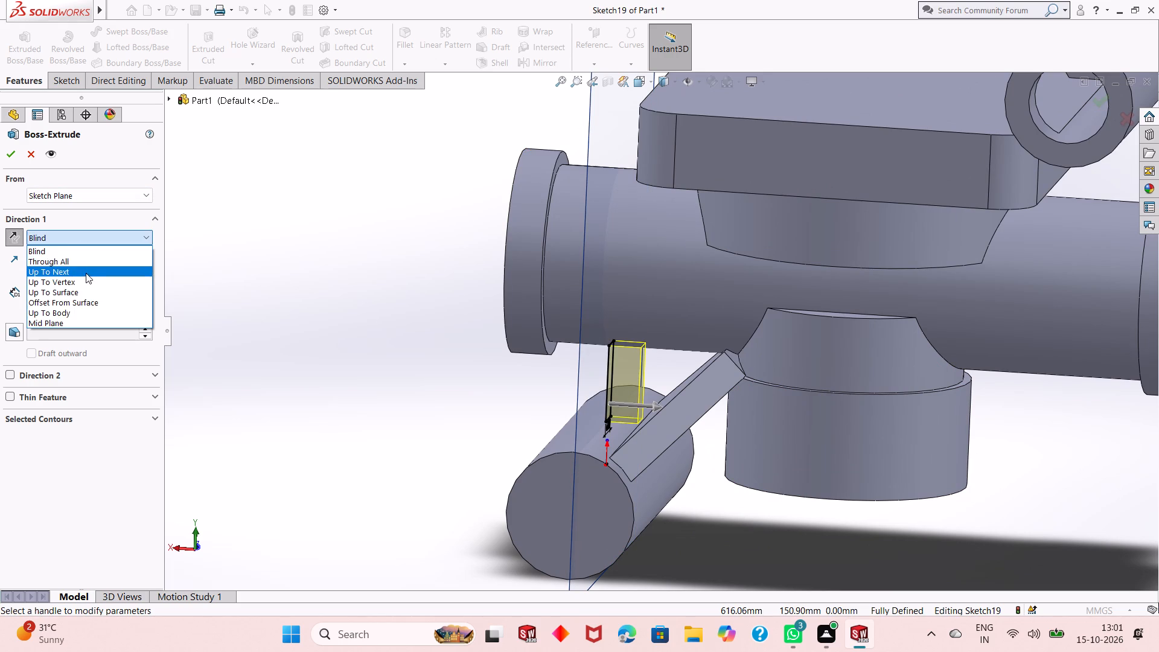
{"action": "left_click", "coordinate": [86, 273]}
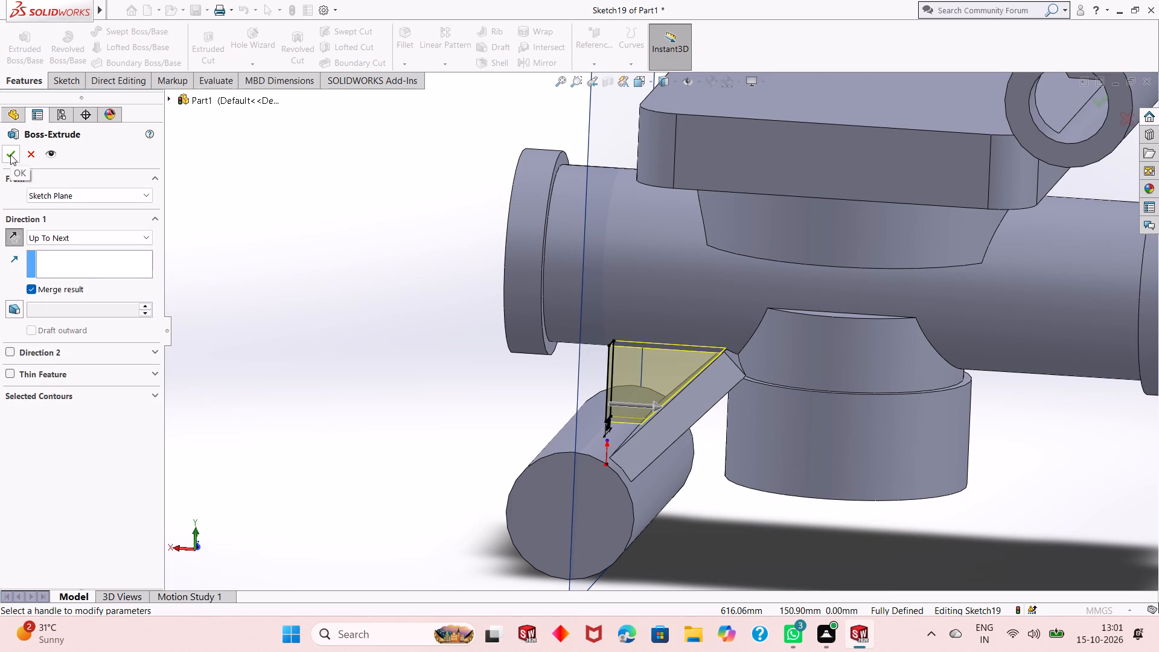
{"action": "left_click", "coordinate": [10, 155]}
{"action": "key", "text": "Escape"}
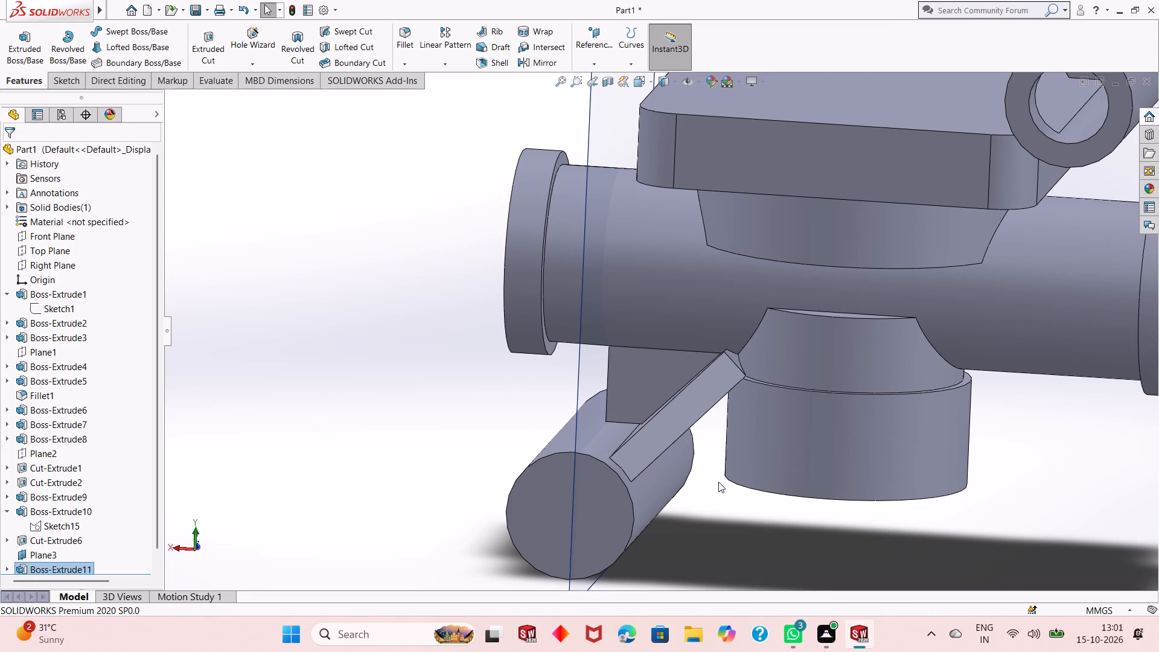
Examine how the new rib joins the upper cylinder, the lower cylinder and the sloped web.
{"action": "scroll", "coordinate": [744, 487], "scroll_direction": "up", "scroll_amount": 2}
{"action": "middle_click_drag", "start_coordinate": [749, 474], "coordinate": [824, 525]}
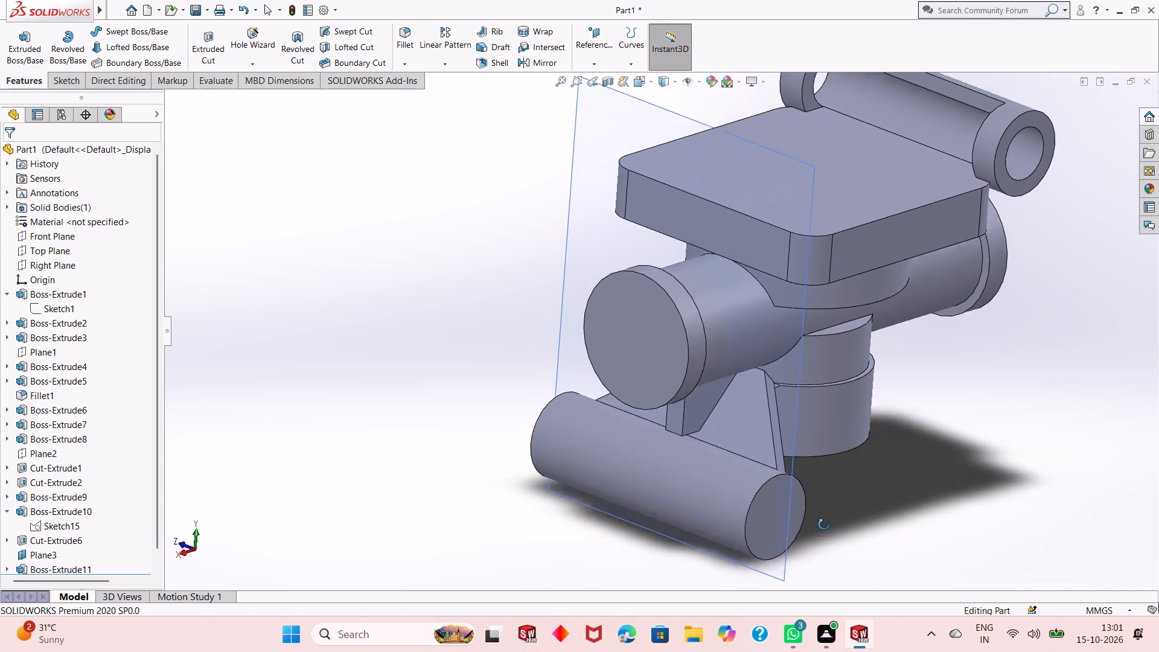
{"action": "middle_click_drag", "start_coordinate": [824, 525], "coordinate": [820, 555]}
{"action": "scroll", "coordinate": [696, 369], "scroll_direction": "down", "scroll_amount": 3}
{"action": "scroll", "coordinate": [856, 493], "scroll_direction": "up", "scroll_amount": 2}
{"action": "middle_click_drag", "start_coordinate": [855, 492], "coordinate": [862, 441]}
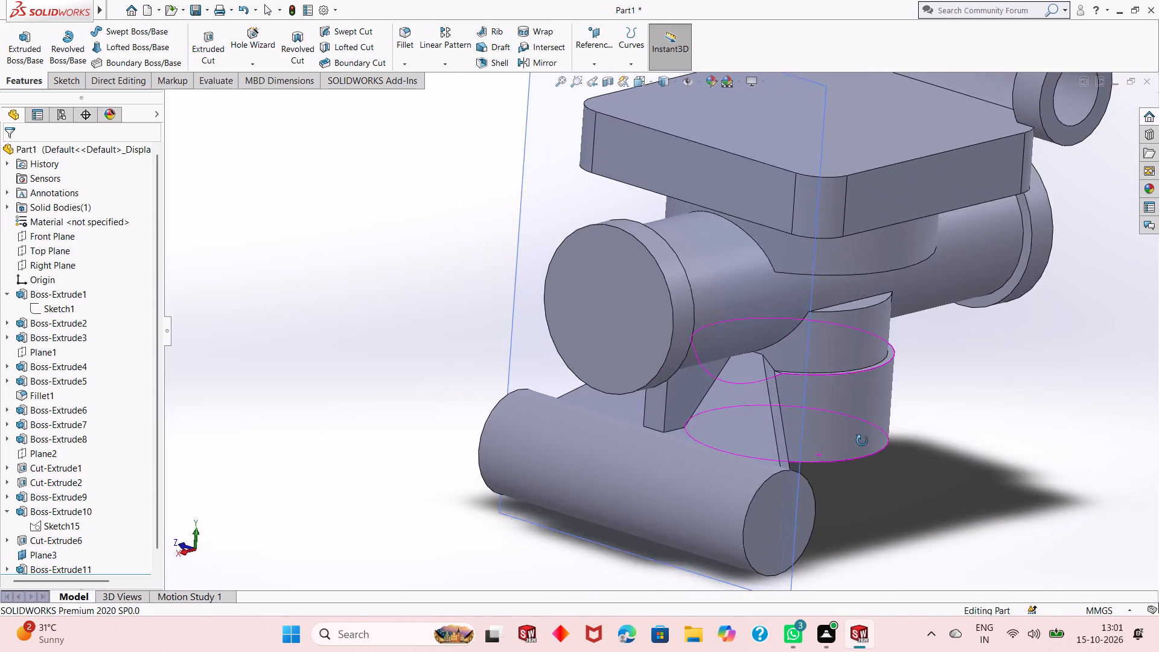
{"action": "middle_click_drag", "start_coordinate": [862, 441], "coordinate": [853, 470]}
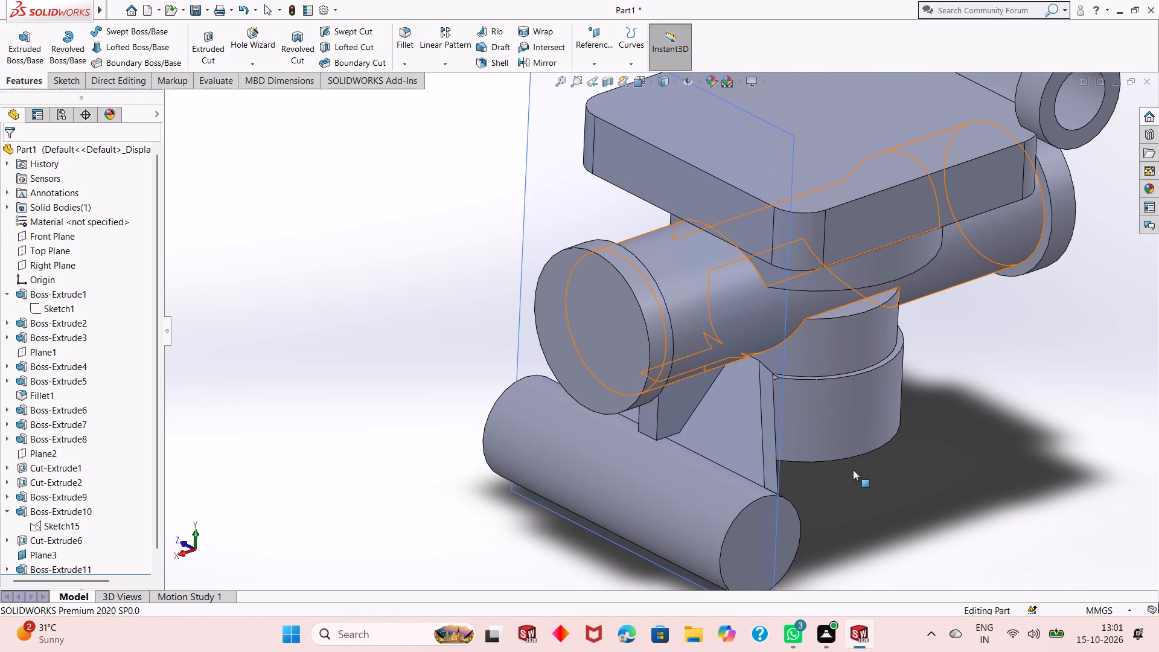
{"action": "scroll", "coordinate": [853, 500], "scroll_direction": "up", "scroll_amount": 1}
{"action": "middle_click_drag", "start_coordinate": [853, 500], "coordinate": [864, 461]}
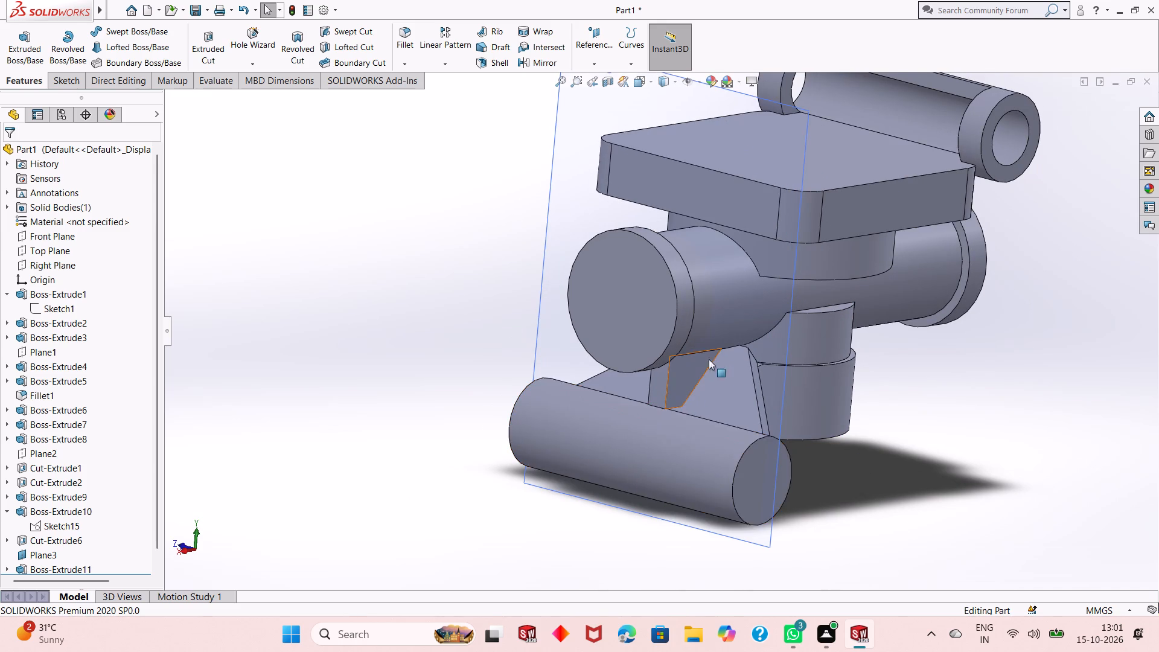
Hide the offset plane Plane3.
{"action": "scroll", "coordinate": [709, 359], "scroll_direction": "up", "scroll_amount": 2}
{"action": "right_click", "coordinate": [611, 162]}
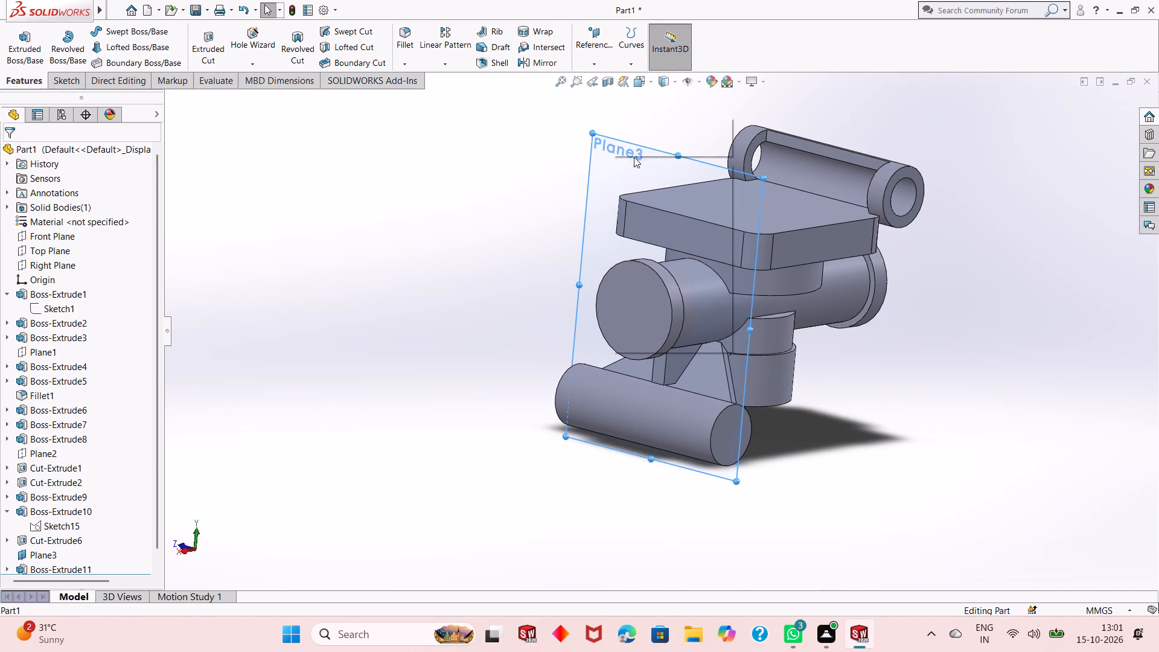
{"action": "left_click", "coordinate": [662, 144]}
Examine the whole body from several angles, including the rib, the cylinders and the lower boss.
{"action": "middle_click_drag", "start_coordinate": [749, 347], "coordinate": [736, 398]}
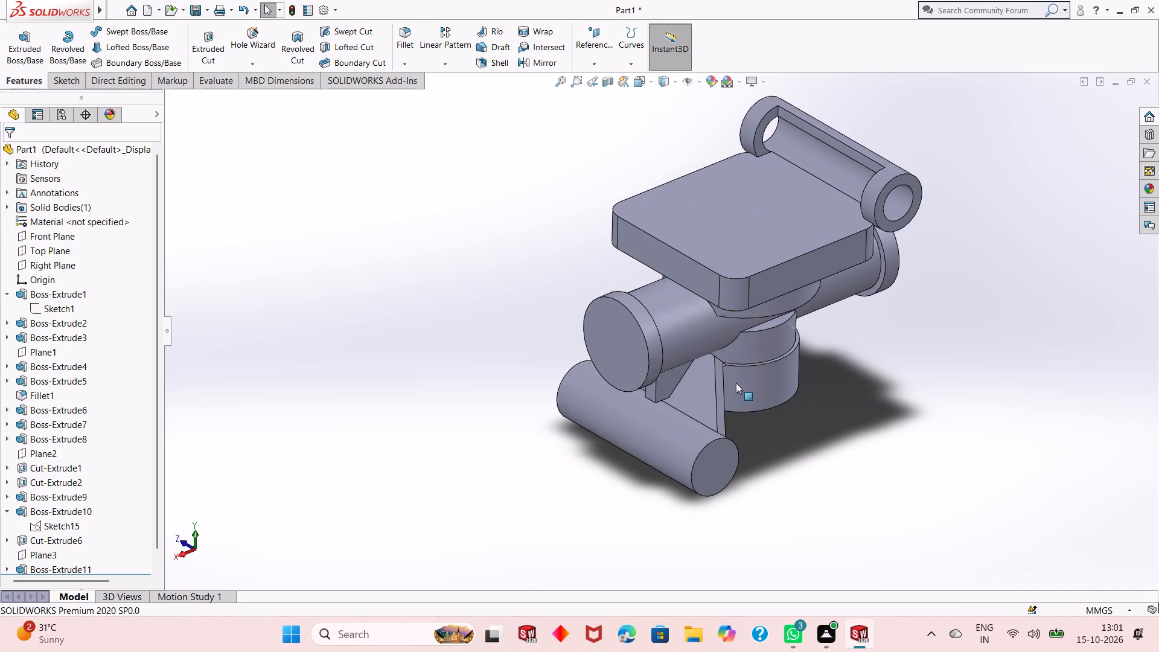
{"action": "scroll", "coordinate": [749, 244], "scroll_direction": "down", "scroll_amount": 3}
{"action": "scroll", "coordinate": [713, 506], "scroll_direction": "up", "scroll_amount": 3}
{"action": "middle_click_drag", "start_coordinate": [713, 506], "coordinate": [713, 502]}
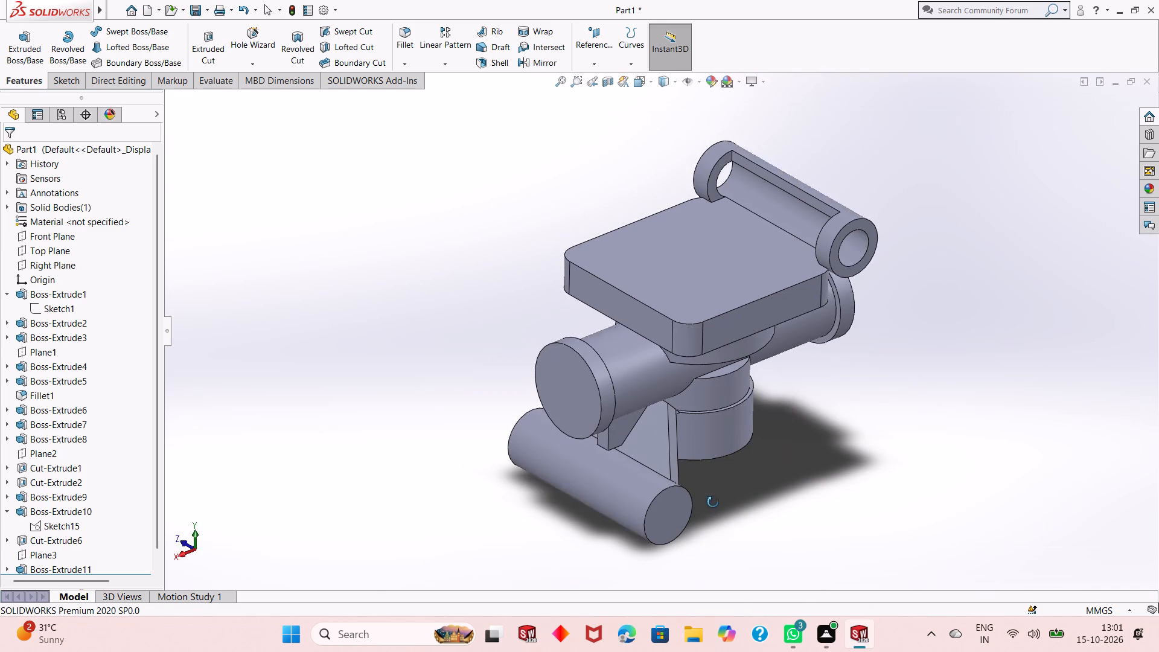
{"action": "middle_click_drag", "start_coordinate": [713, 502], "coordinate": [709, 469]}
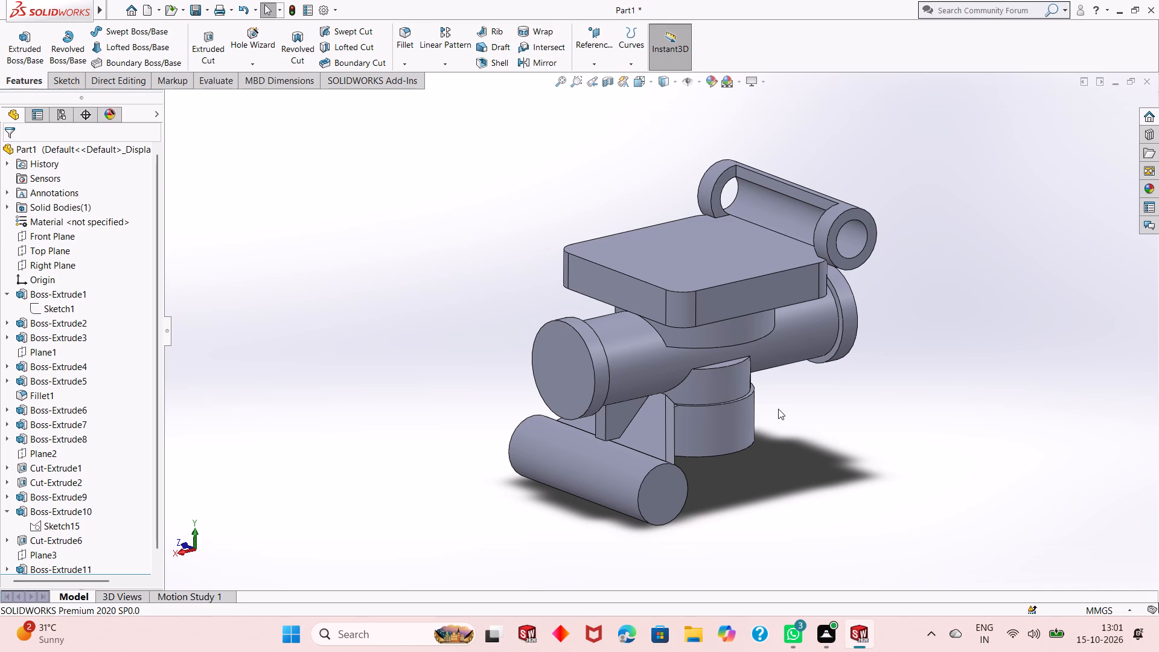
{"action": "middle_click_drag", "start_coordinate": [845, 485], "coordinate": [845, 477]}
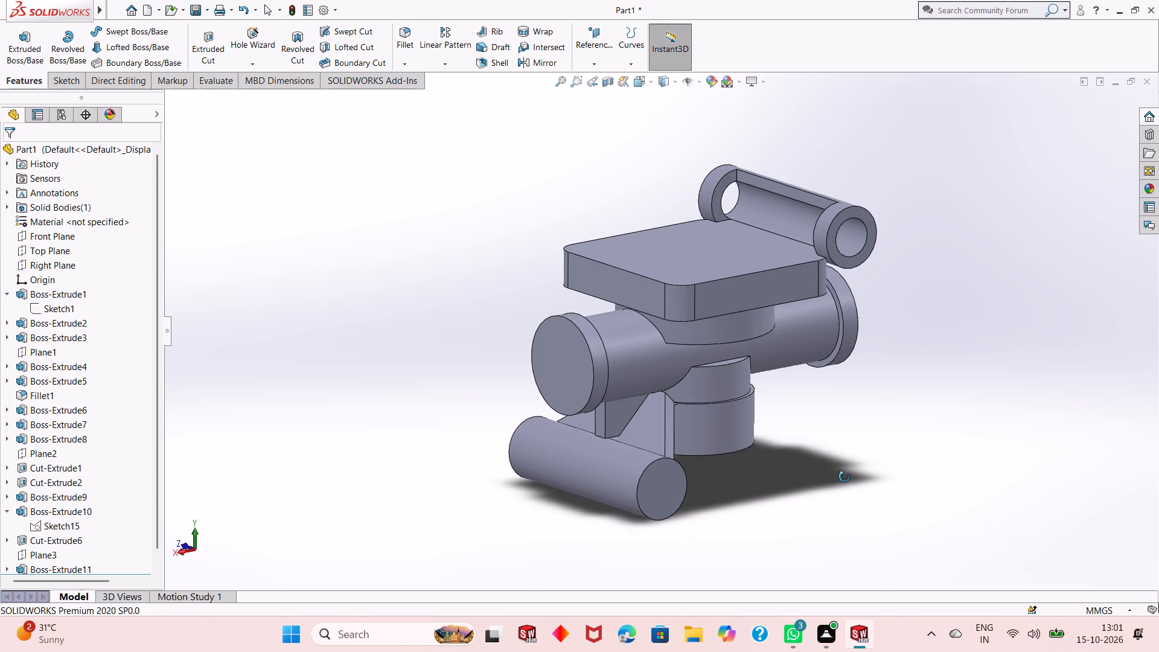
{"action": "middle_click_drag", "start_coordinate": [845, 477], "coordinate": [806, 475]}
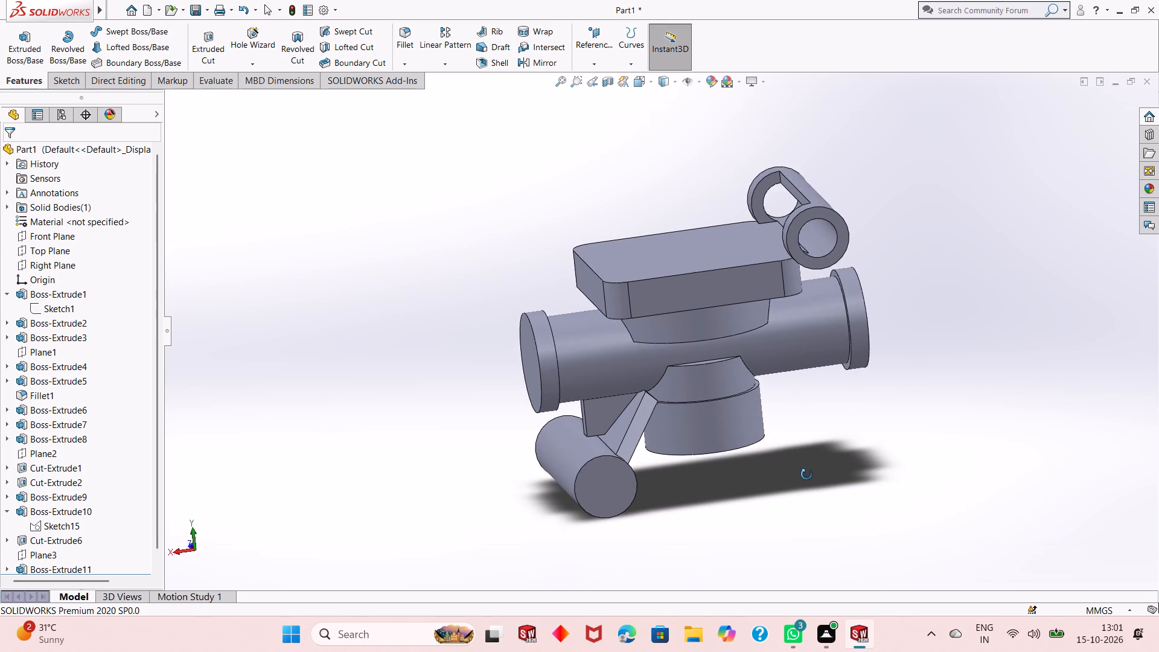
{"action": "middle_click_drag", "start_coordinate": [806, 475], "coordinate": [801, 455]}
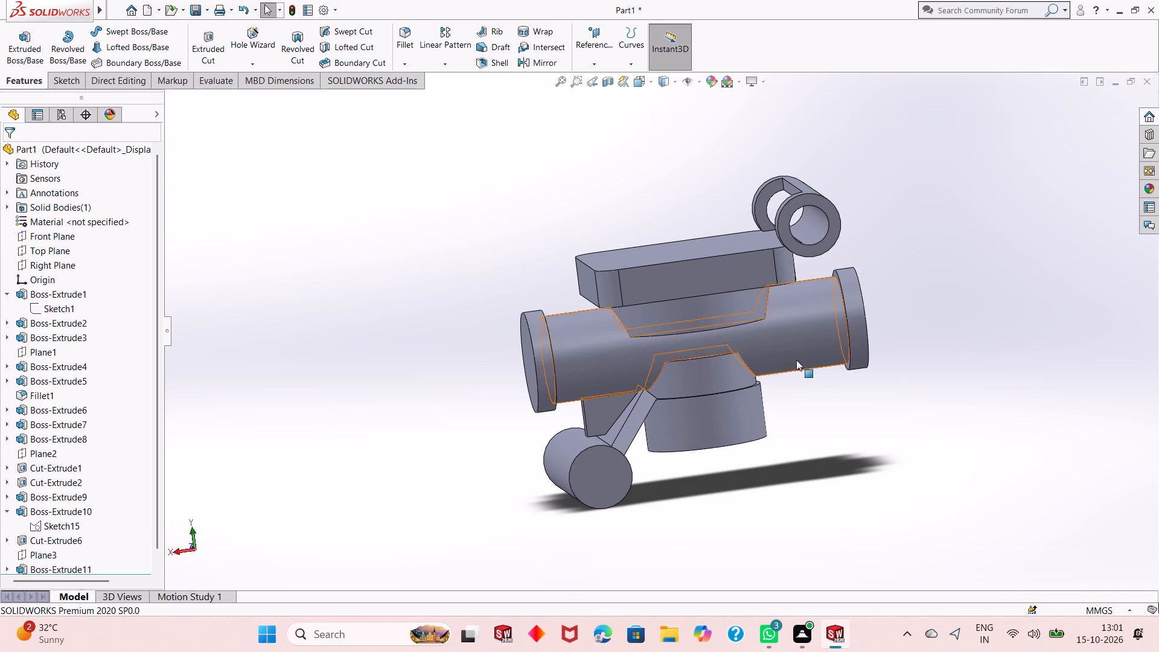
{"action": "scroll", "coordinate": [796, 360], "scroll_direction": "down", "scroll_amount": 3}
{"action": "middle_click_drag", "start_coordinate": [802, 433], "coordinate": [796, 420]}
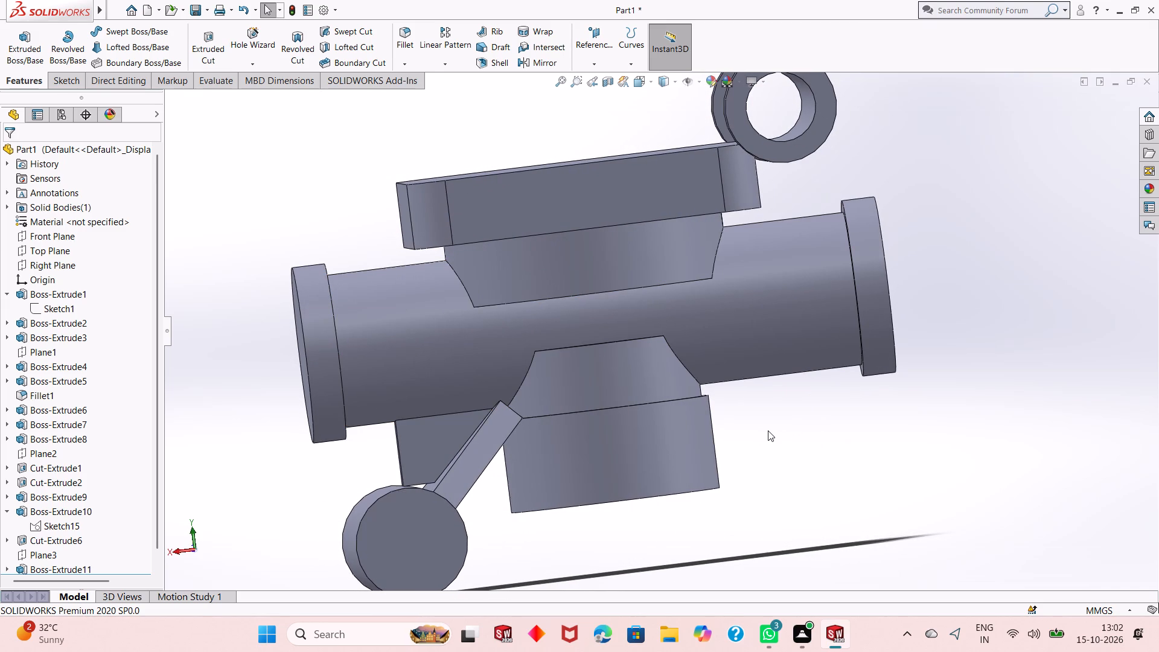
{"action": "middle_click_drag", "start_coordinate": [774, 422], "coordinate": [768, 426]}
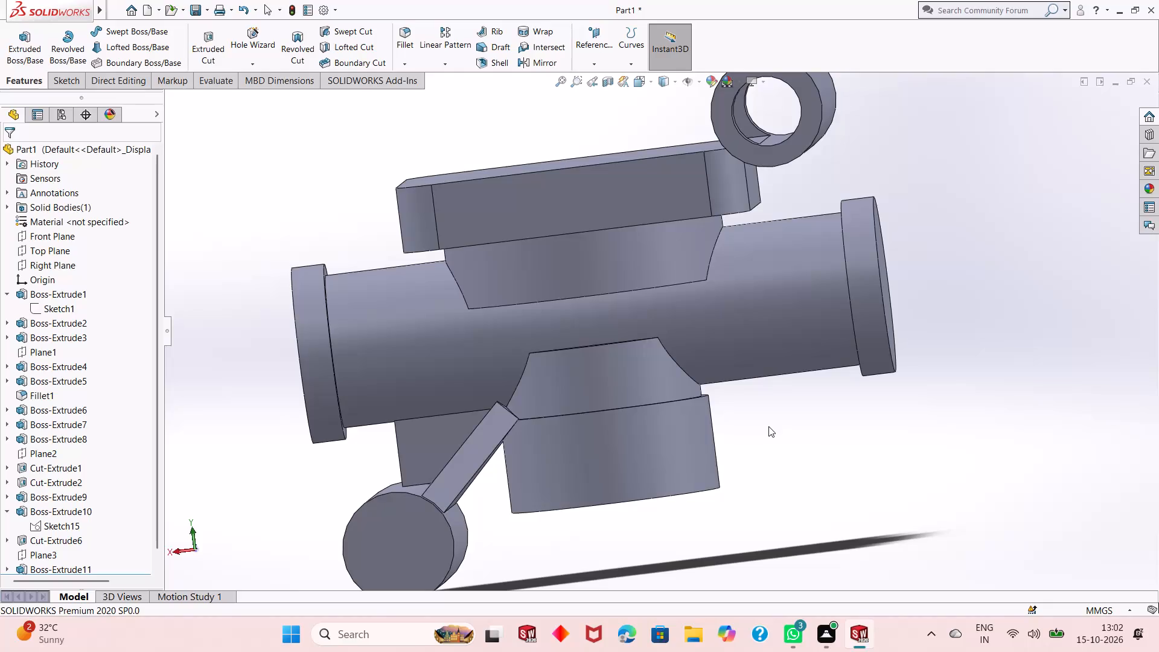
{"action": "scroll", "coordinate": [768, 426], "scroll_direction": "down", "scroll_amount": 1}
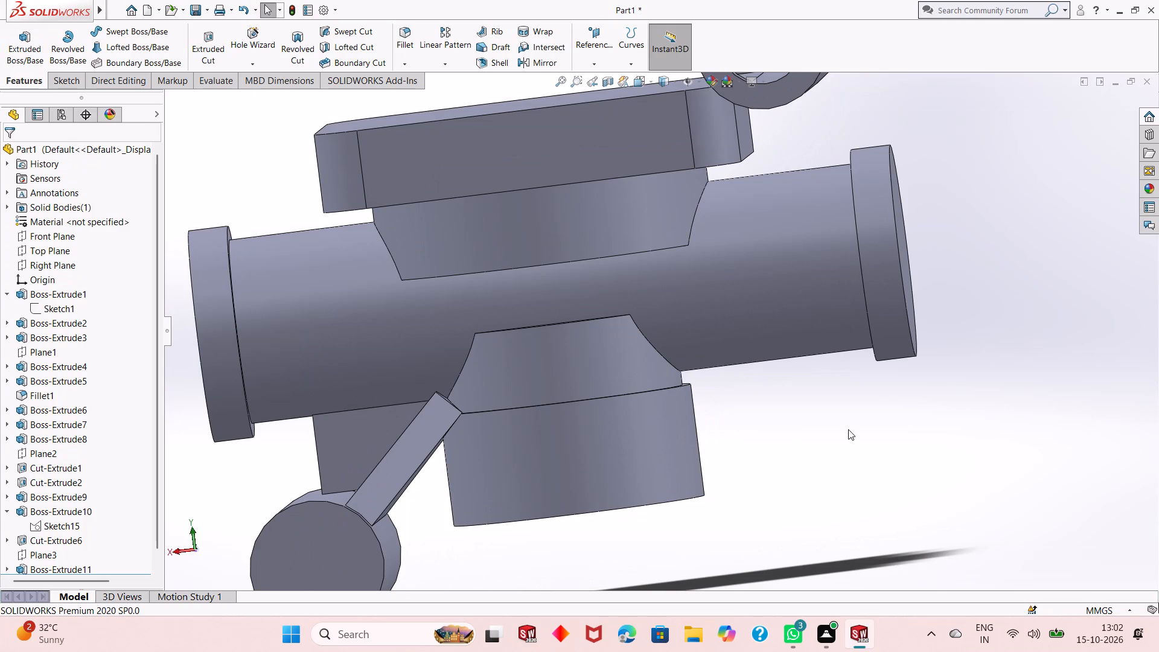
{"action": "middle_click_drag", "start_coordinate": [744, 467], "coordinate": [750, 476]}
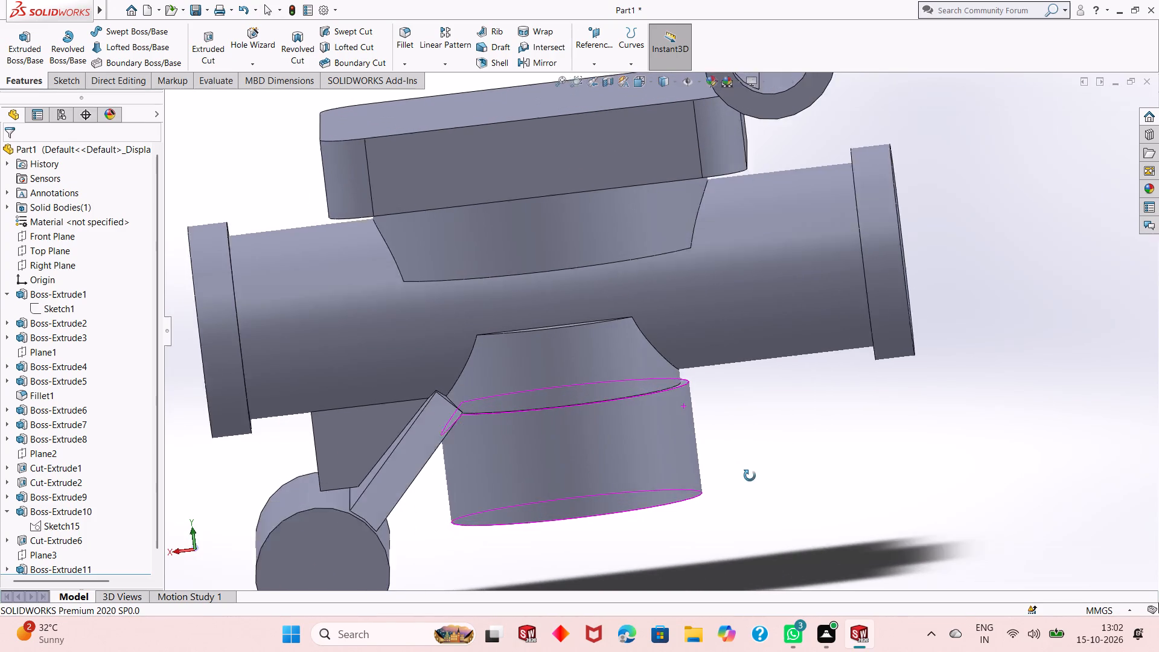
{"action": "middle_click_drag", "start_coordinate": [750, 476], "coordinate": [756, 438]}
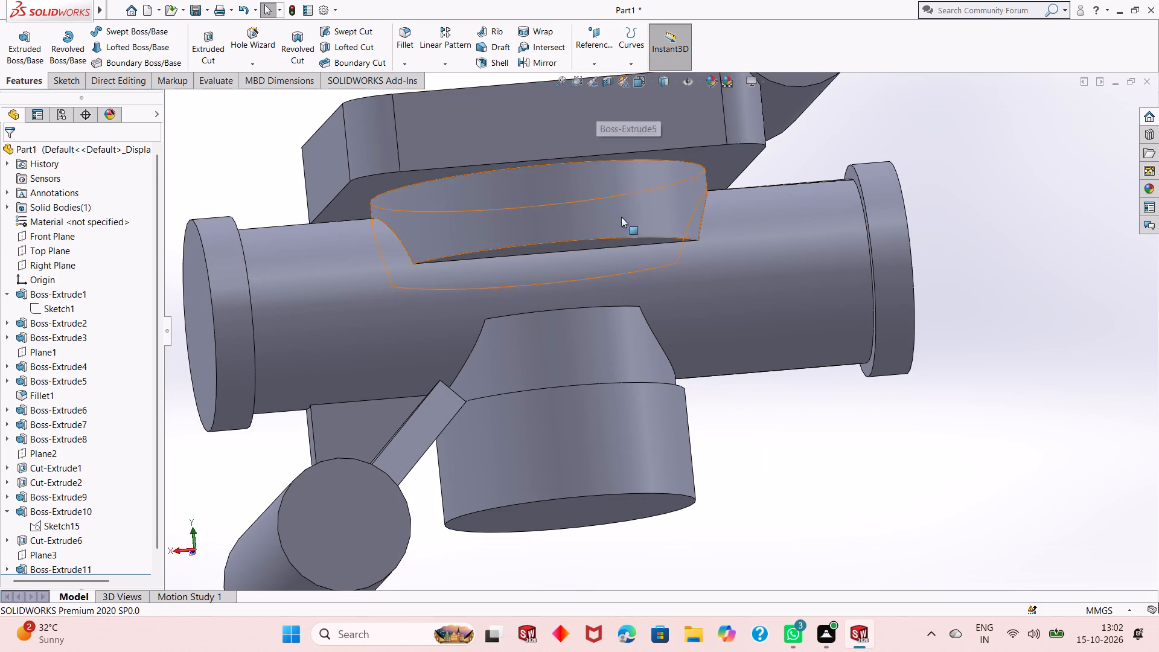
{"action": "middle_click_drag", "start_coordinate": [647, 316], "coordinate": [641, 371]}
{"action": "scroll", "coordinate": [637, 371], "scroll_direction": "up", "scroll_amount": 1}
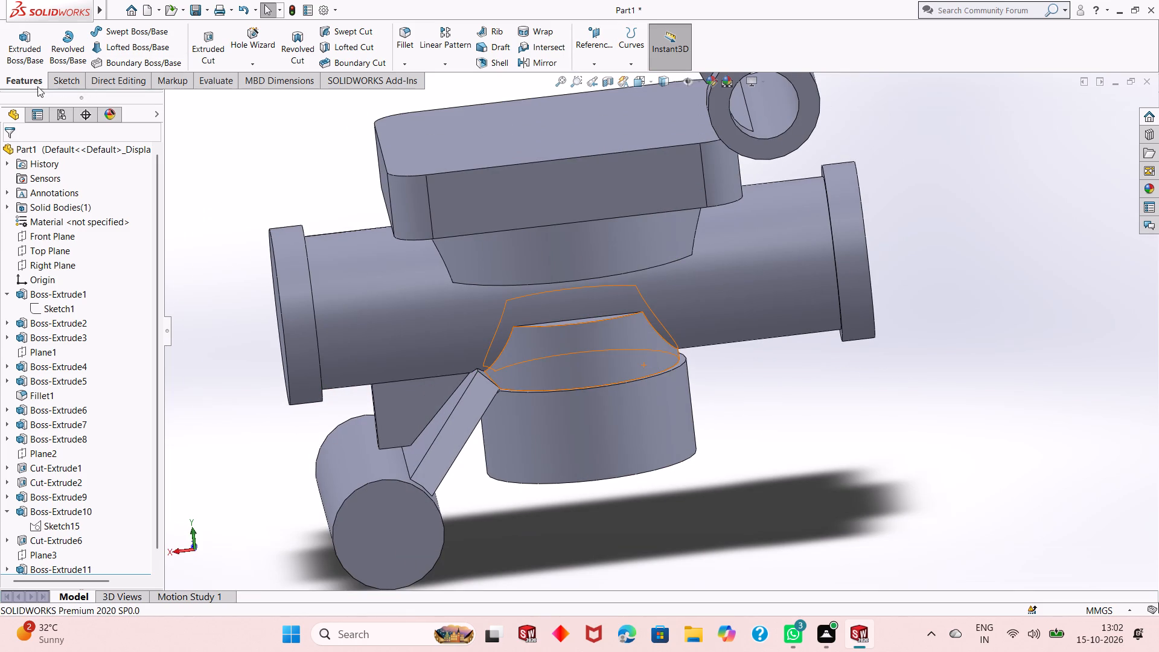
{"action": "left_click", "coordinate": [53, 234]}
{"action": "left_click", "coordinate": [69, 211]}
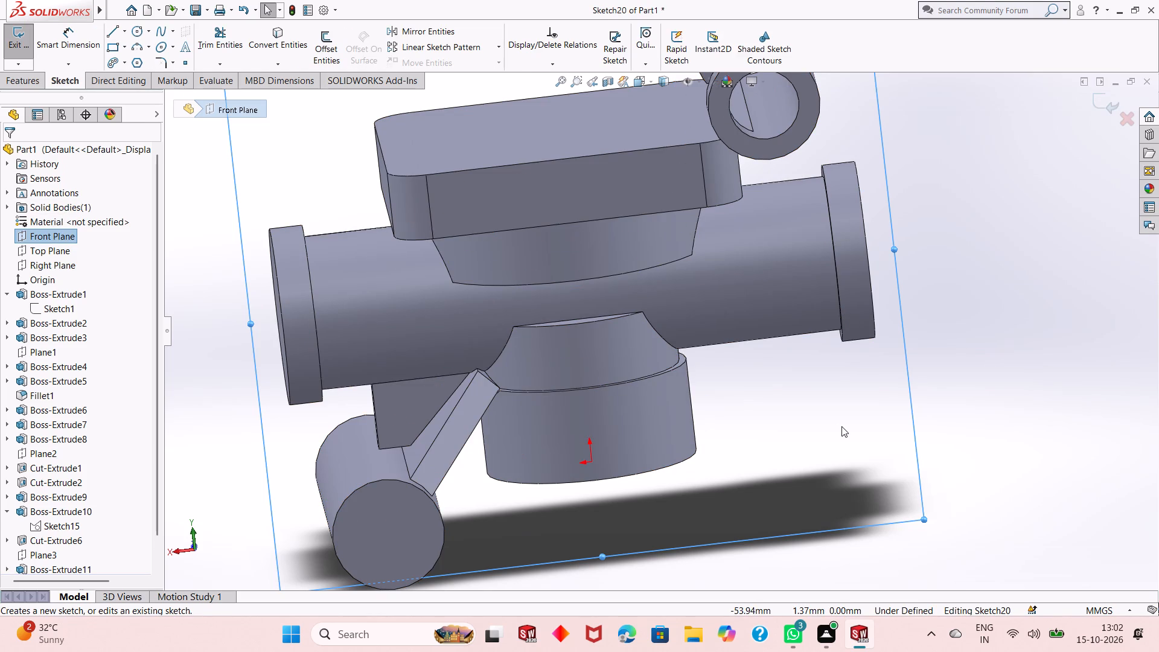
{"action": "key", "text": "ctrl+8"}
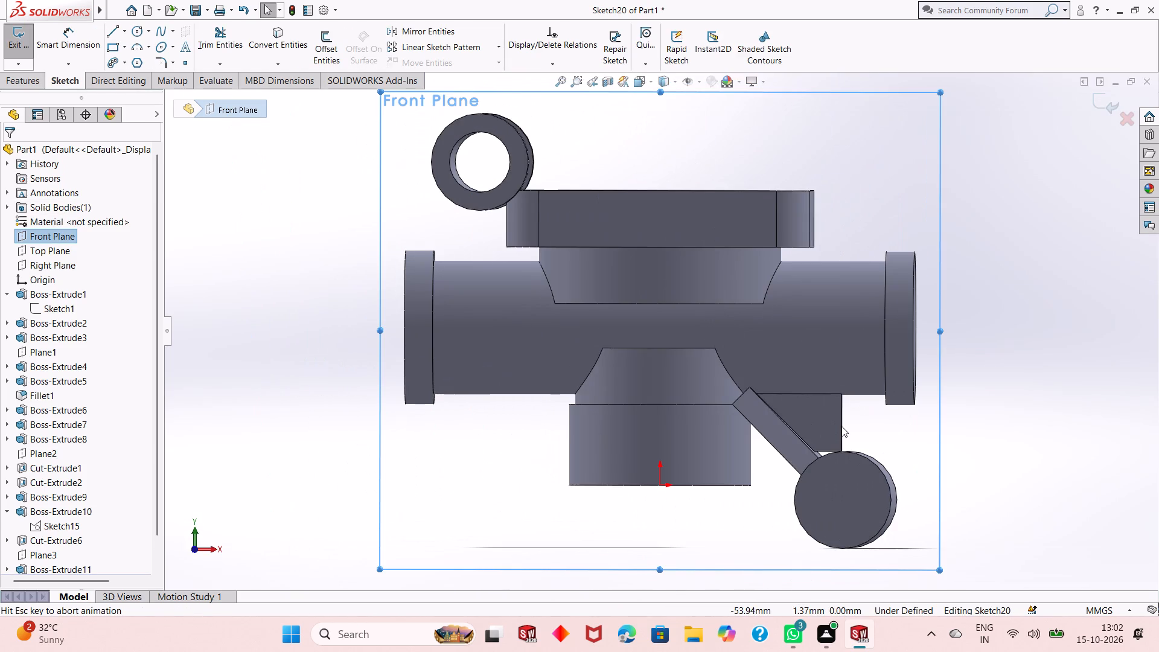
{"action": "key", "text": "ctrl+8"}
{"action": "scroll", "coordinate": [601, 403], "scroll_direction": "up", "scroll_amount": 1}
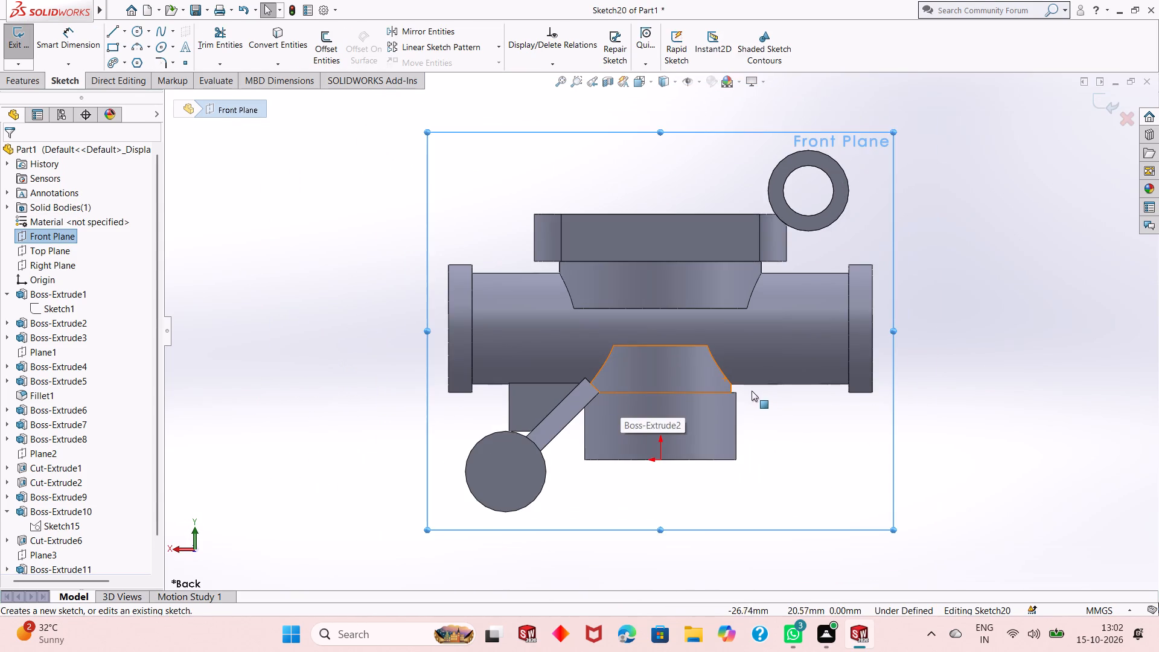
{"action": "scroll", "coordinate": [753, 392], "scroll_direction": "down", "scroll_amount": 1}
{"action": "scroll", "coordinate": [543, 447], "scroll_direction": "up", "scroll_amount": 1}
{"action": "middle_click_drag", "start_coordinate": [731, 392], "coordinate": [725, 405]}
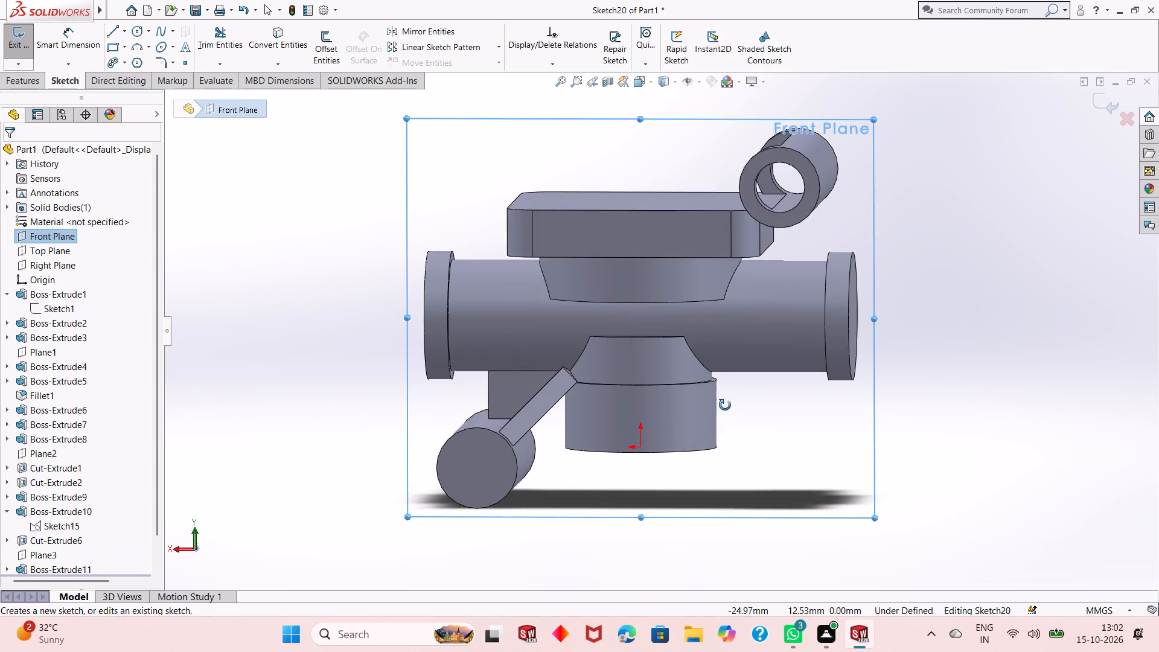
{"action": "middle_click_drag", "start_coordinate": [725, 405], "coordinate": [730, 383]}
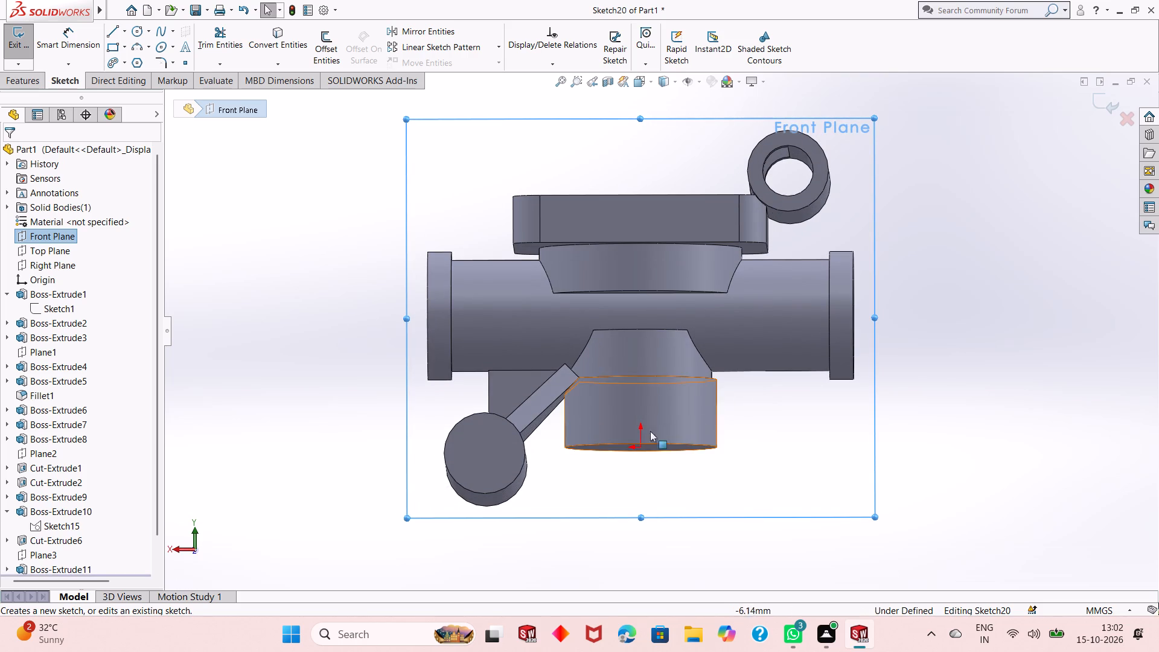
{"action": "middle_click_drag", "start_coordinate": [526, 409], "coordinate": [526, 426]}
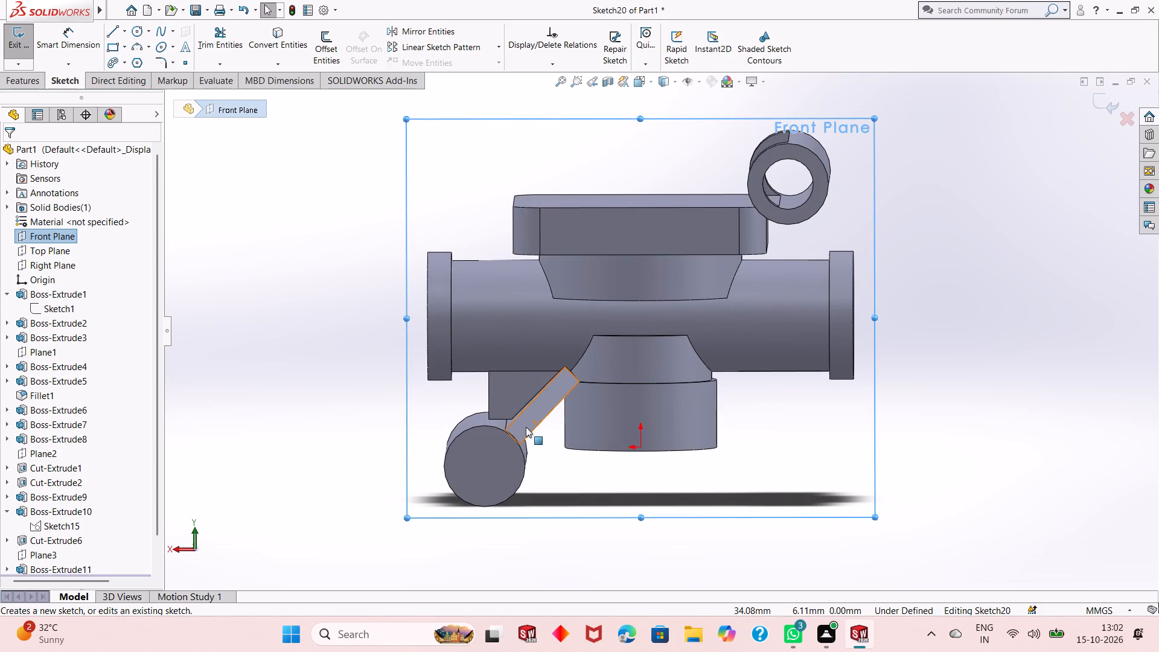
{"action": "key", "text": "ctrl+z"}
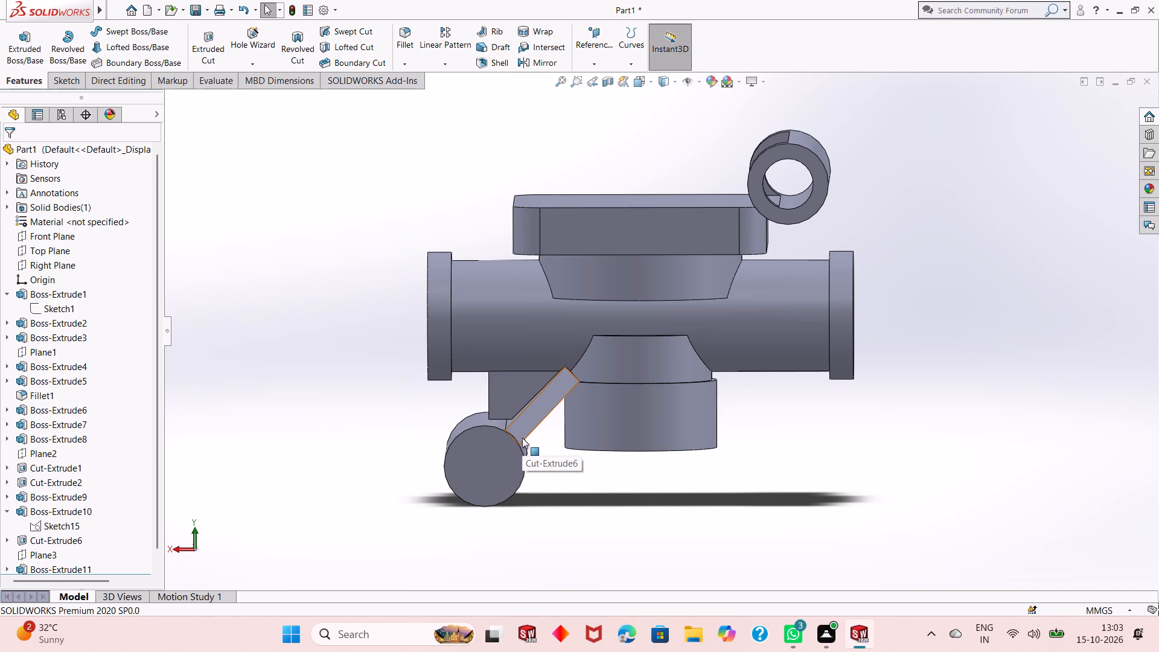
Undo the rib's extrusion to return to editing its rectangle sketch.
{"action": "scroll", "coordinate": [525, 403], "scroll_direction": "down", "scroll_amount": 2}
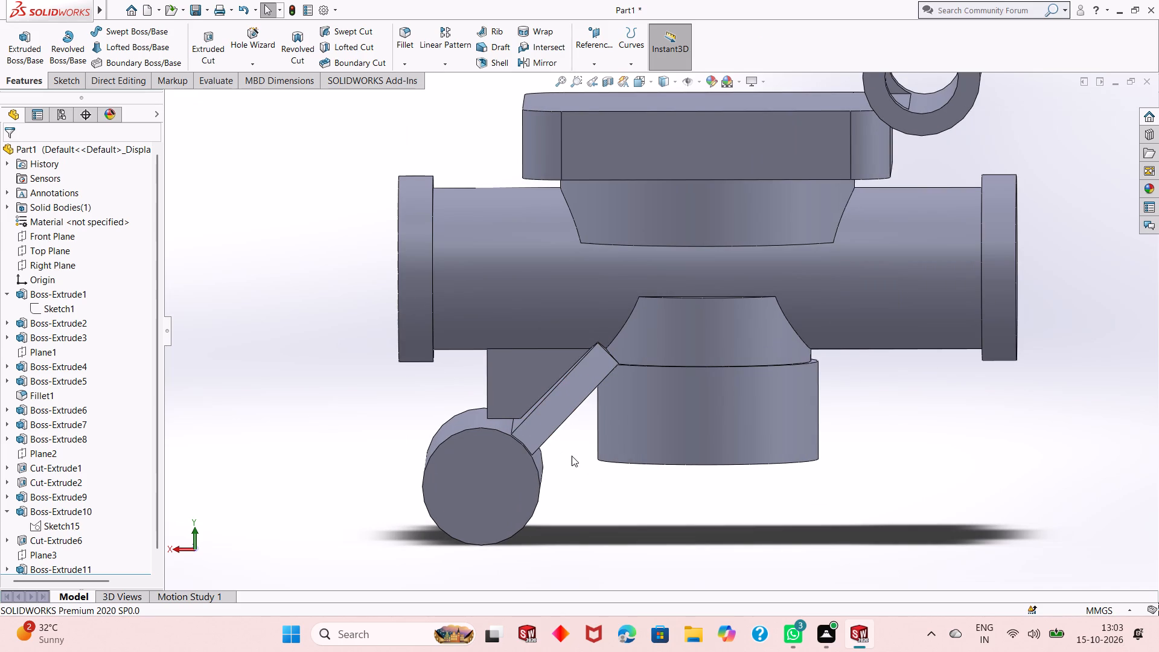
{"action": "middle_click_drag", "start_coordinate": [575, 457], "coordinate": [576, 448]}
{"action": "key", "text": "ctrl+z"}
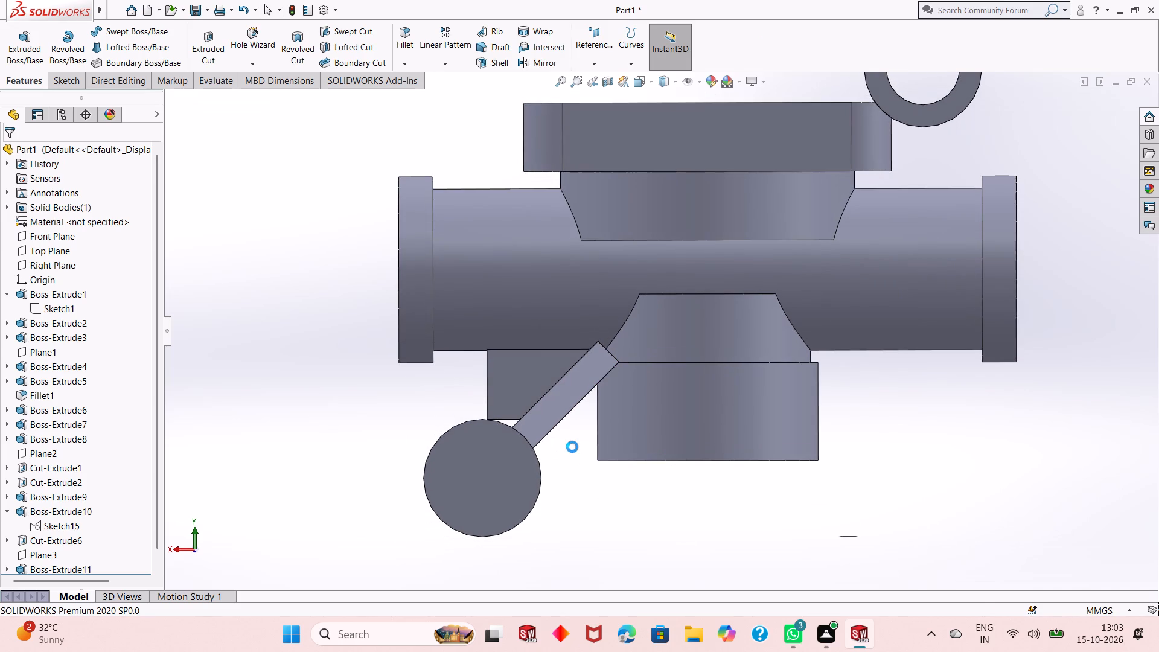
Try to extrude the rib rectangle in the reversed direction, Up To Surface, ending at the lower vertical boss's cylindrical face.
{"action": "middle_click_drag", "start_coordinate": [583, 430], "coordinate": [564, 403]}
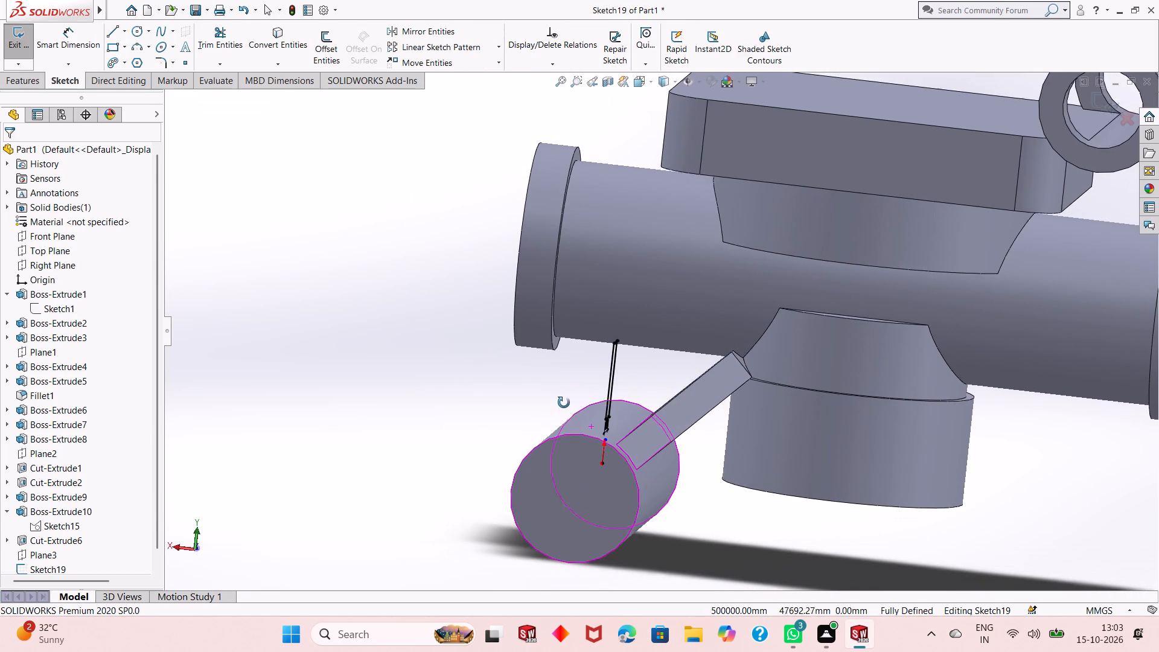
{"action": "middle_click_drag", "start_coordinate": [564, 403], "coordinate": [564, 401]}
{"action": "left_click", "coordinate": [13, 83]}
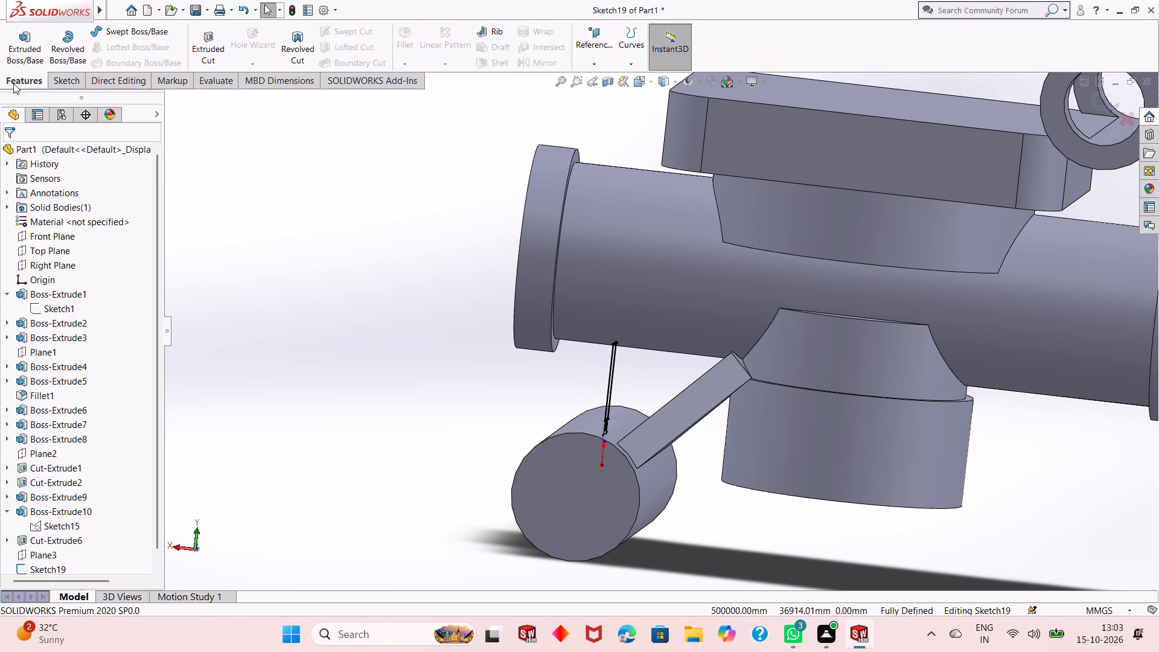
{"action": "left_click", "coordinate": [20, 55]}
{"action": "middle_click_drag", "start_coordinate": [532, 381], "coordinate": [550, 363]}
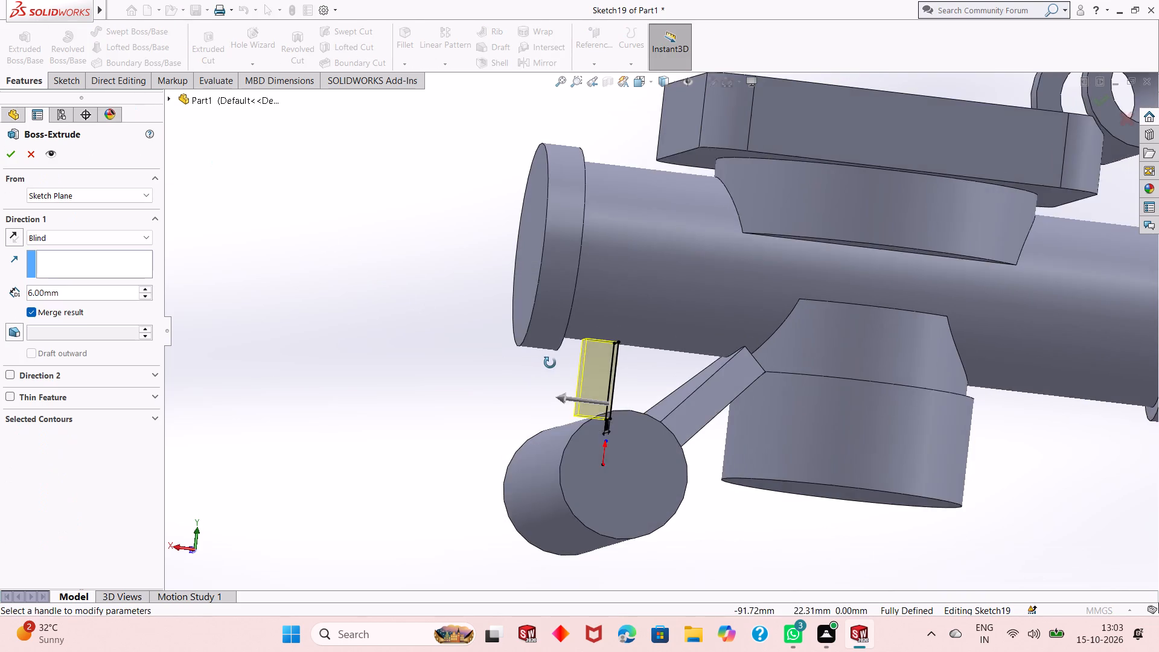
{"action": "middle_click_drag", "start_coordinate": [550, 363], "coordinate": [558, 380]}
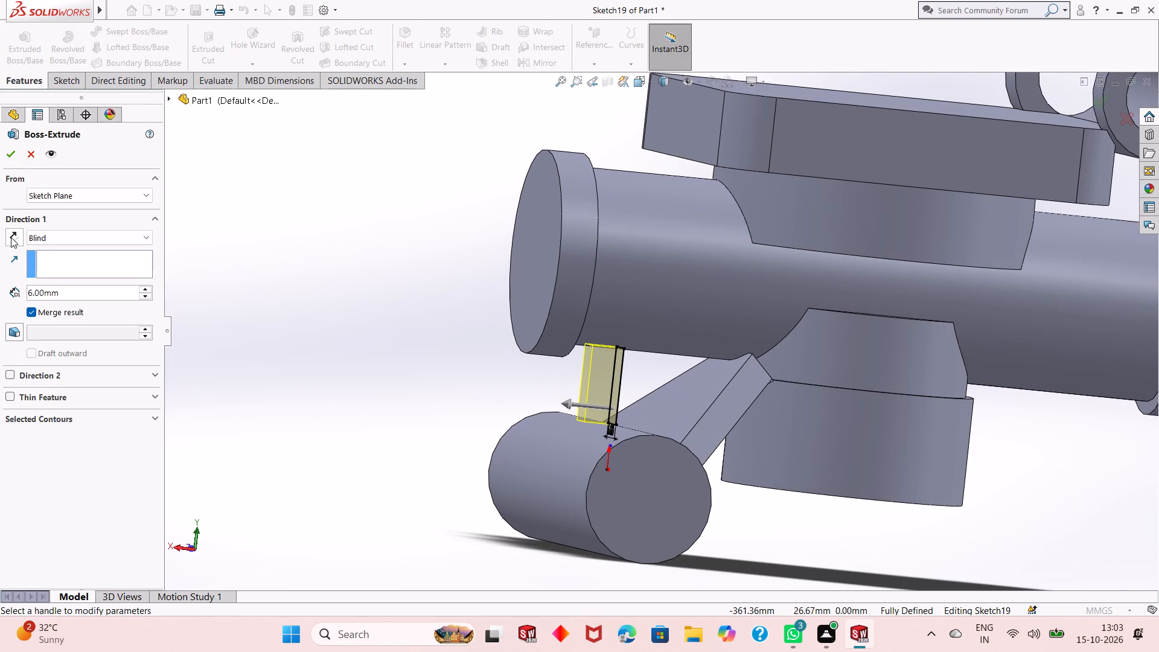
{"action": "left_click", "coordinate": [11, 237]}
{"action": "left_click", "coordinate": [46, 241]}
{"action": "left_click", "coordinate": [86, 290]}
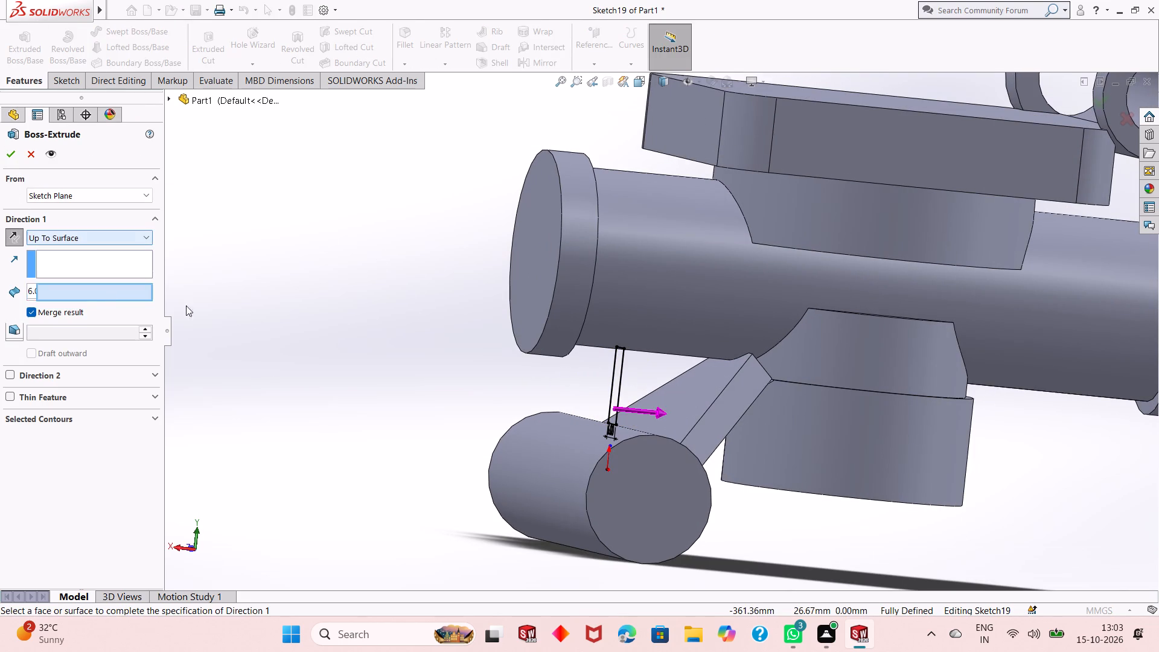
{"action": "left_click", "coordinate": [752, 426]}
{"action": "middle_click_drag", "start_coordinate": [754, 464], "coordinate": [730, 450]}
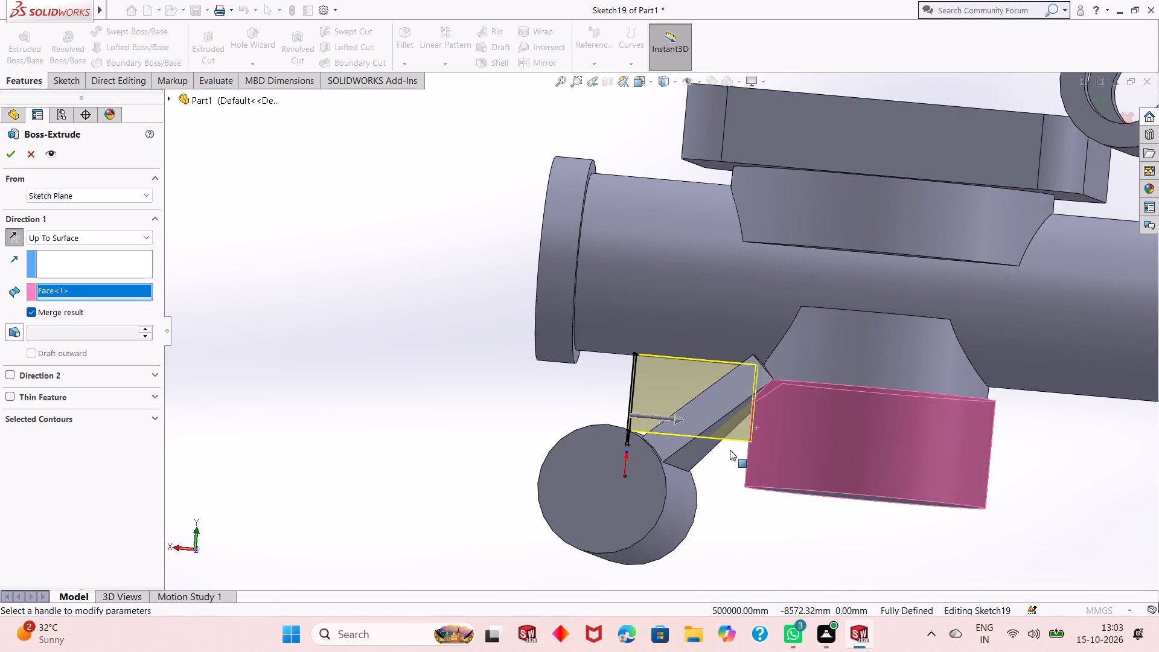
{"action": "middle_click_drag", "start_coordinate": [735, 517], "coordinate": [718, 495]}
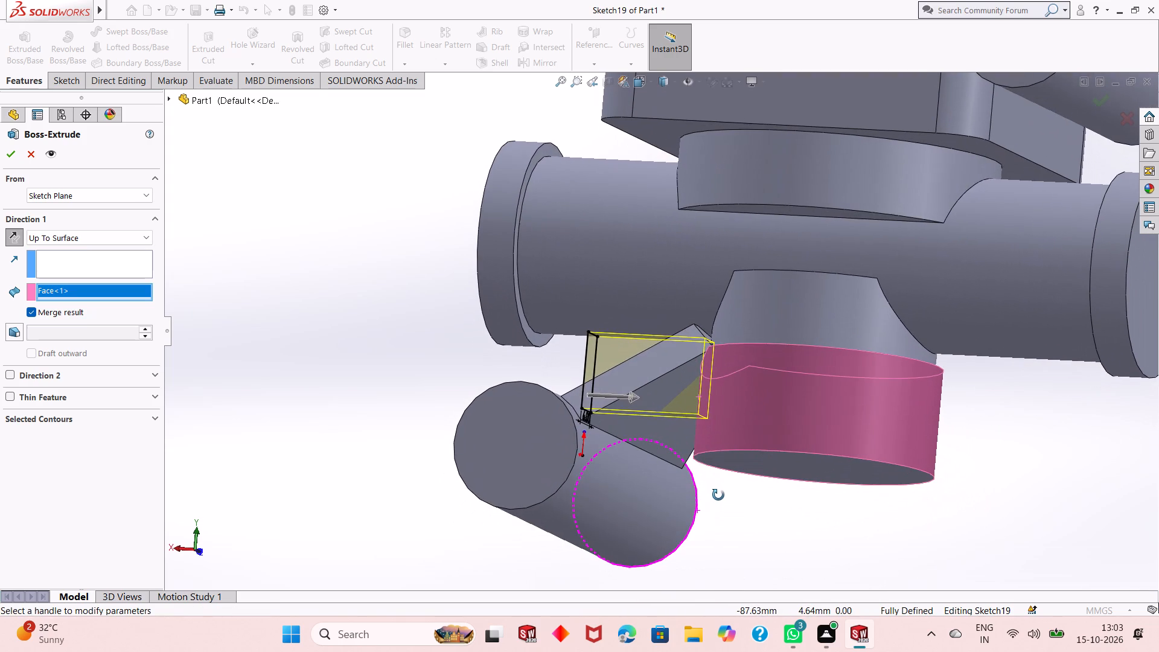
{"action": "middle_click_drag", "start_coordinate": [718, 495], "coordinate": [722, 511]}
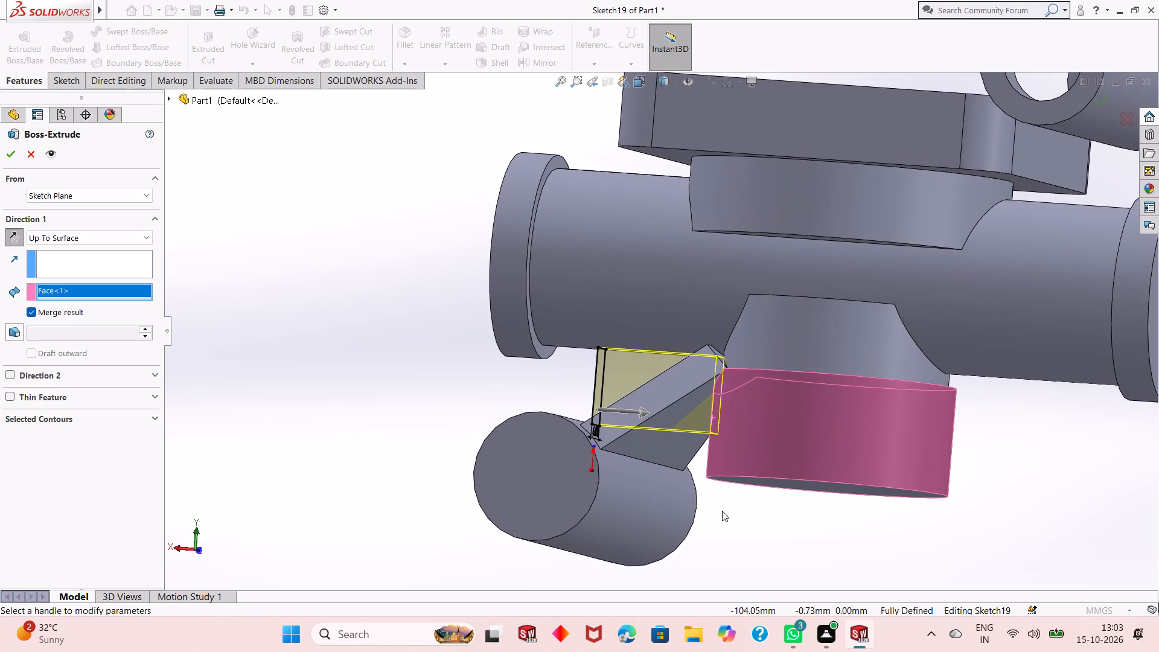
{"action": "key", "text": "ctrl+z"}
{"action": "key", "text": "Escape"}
Undo the rib rectangle and its width dimension, leaving the sketch open for redrawing.
{"action": "key", "text": "ctrl+z"}
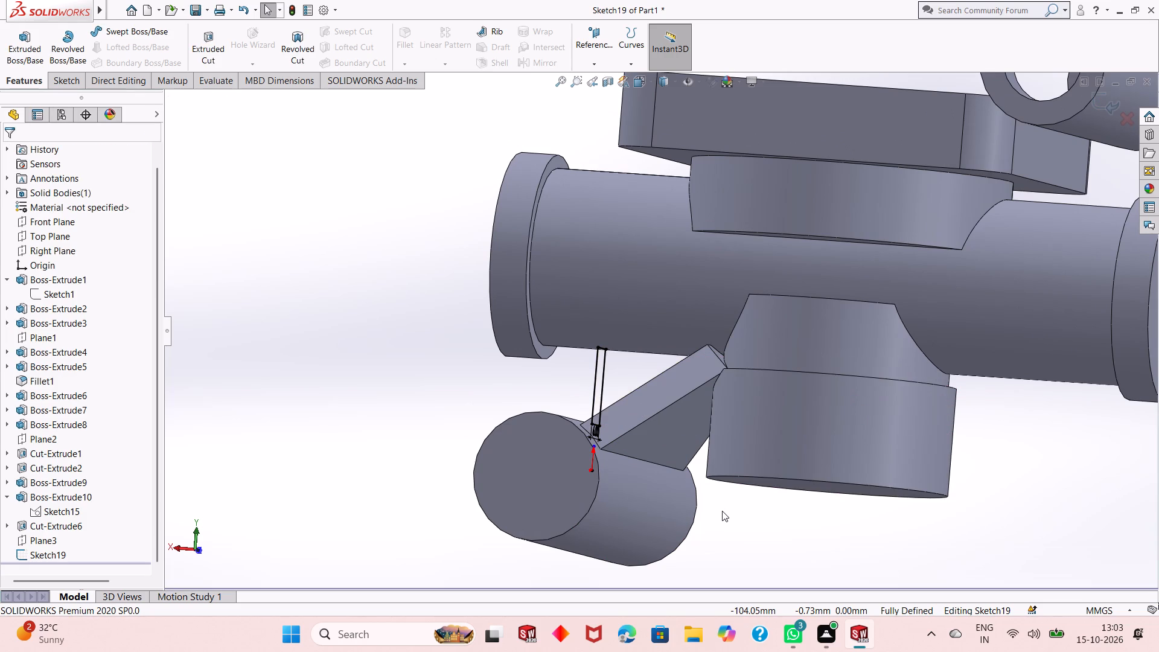
{"action": "key", "text": "ctrl+8"}
{"action": "key", "text": "ctrl+z"}
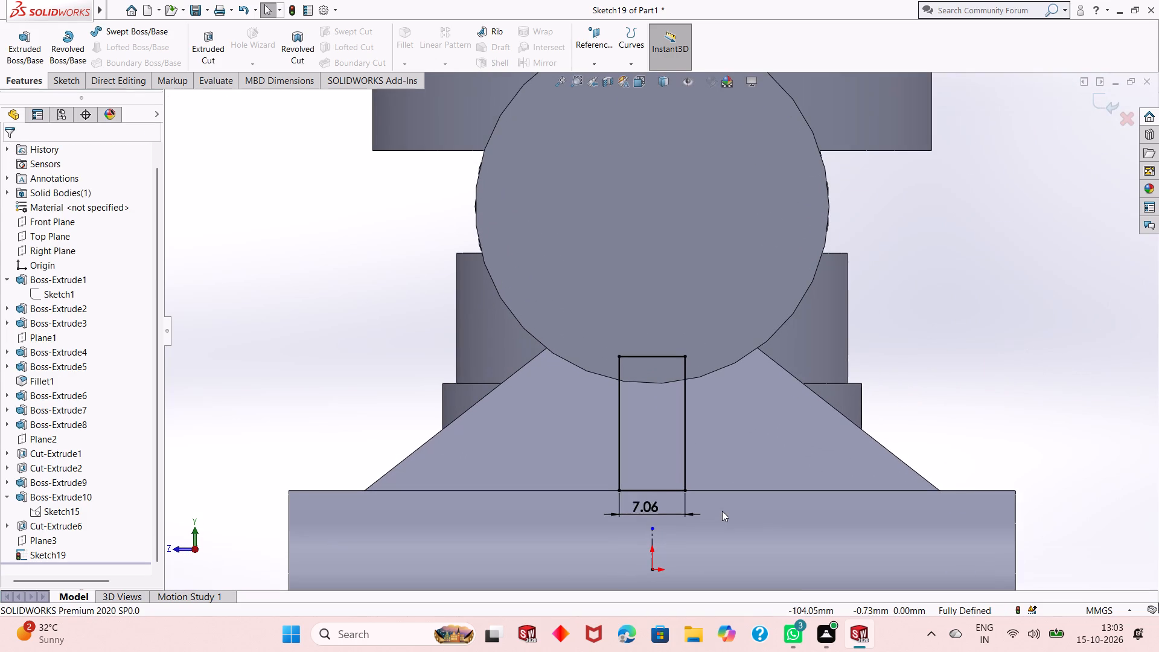
{"action": "key", "text": "ctrl+z"}
{"action": "key", "text": "ctrl+z"}
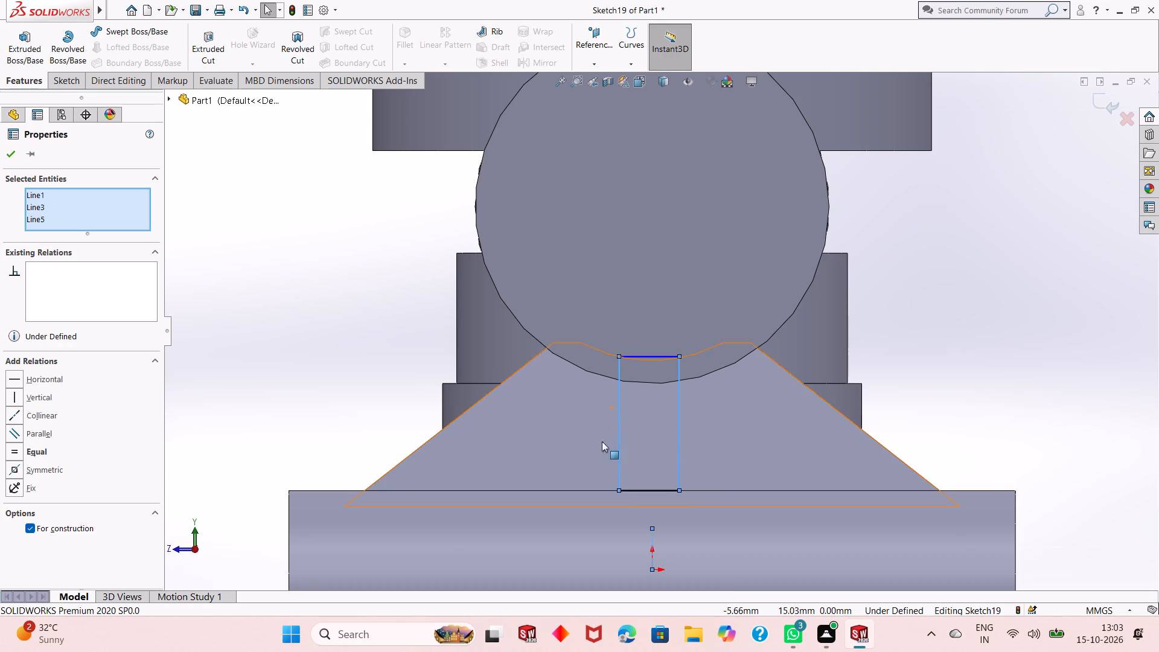
{"action": "key", "text": "ctrl+z"}
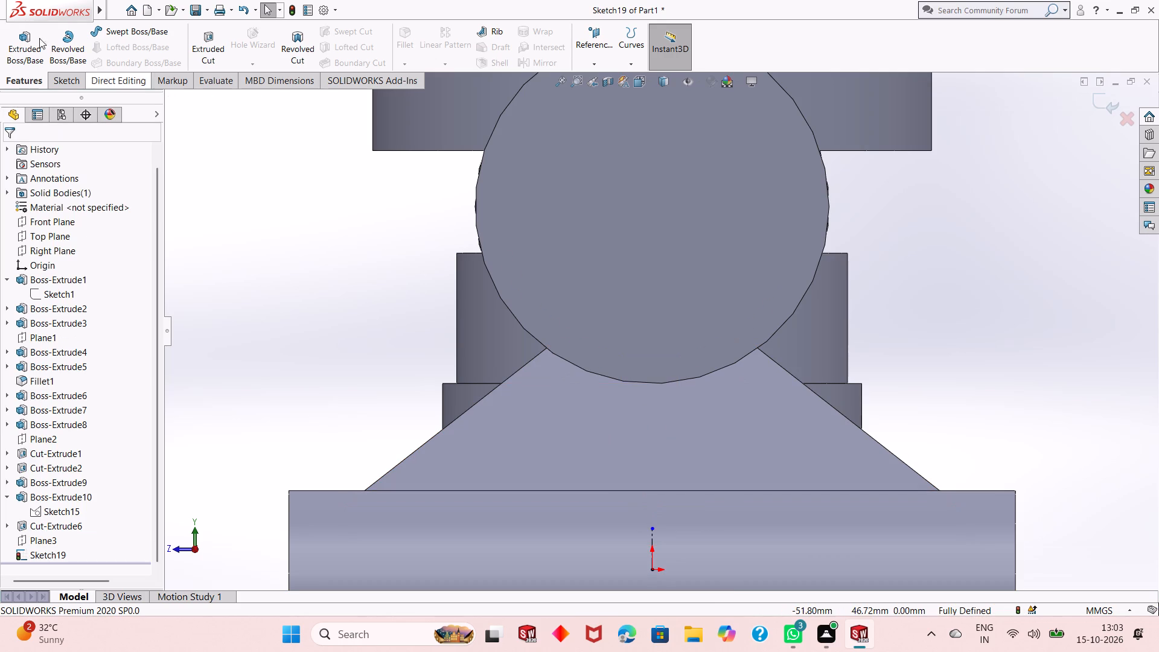
With hidden lines shown dashed, sketch a corner rectangle about 8.2 by 20.6 mm from the horizontal cylinder down to the sloped web's lowest edge.
{"action": "left_click", "coordinate": [51, 82]}
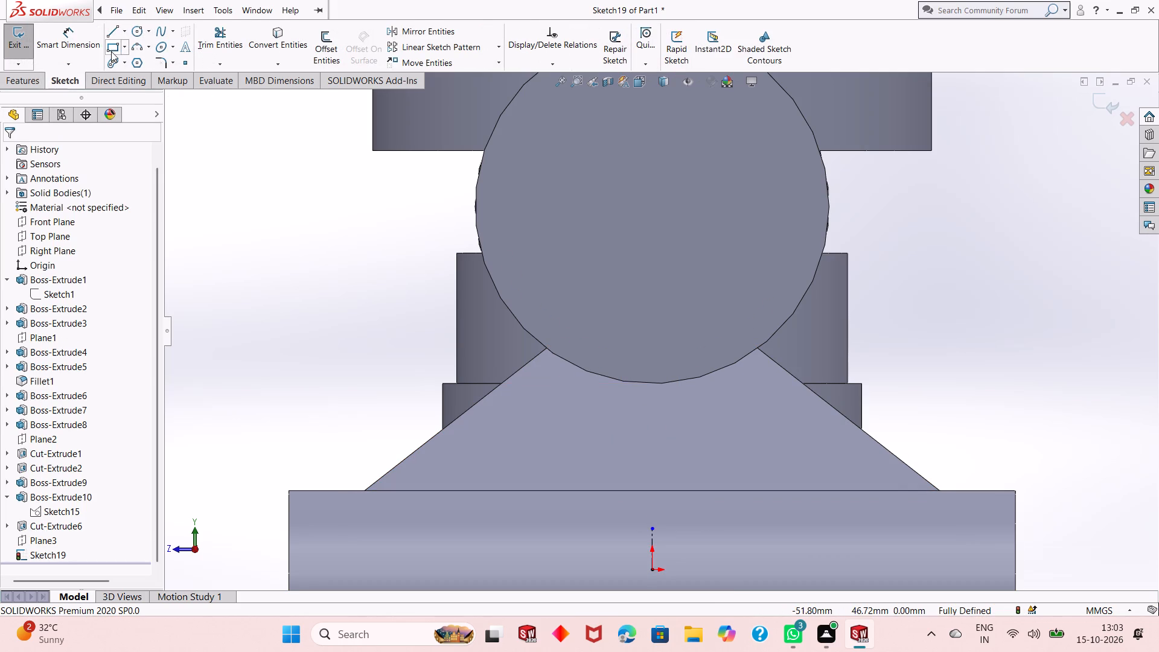
{"action": "left_click", "coordinate": [111, 51]}
{"action": "left_click", "coordinate": [665, 81]}
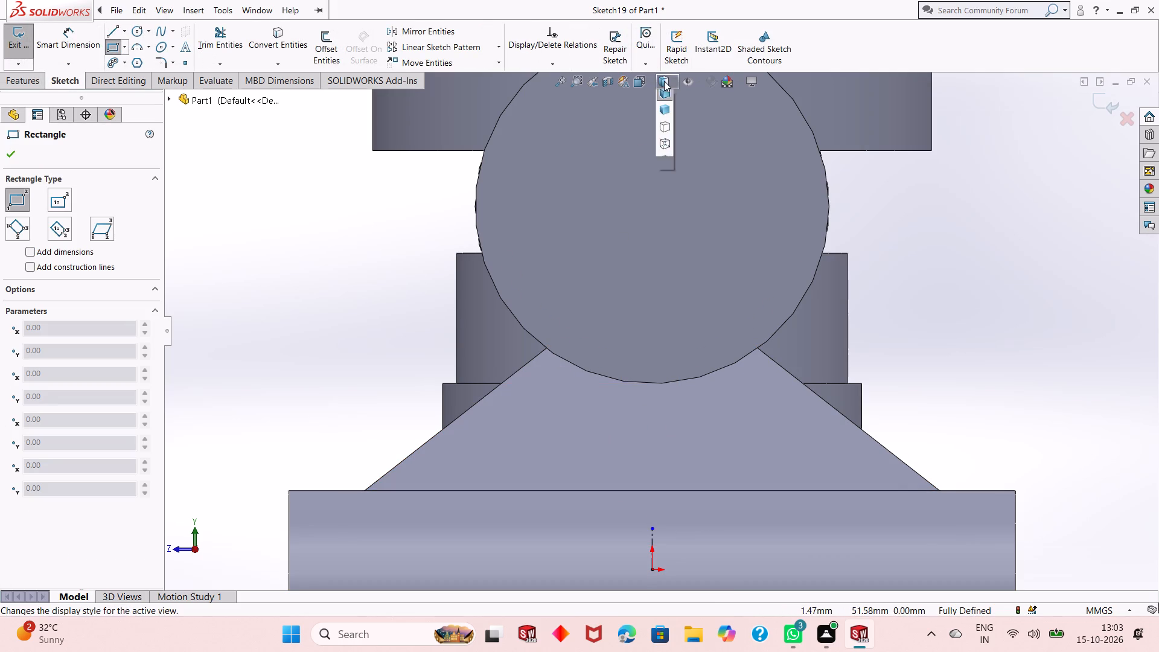
{"action": "left_click", "coordinate": [664, 147]}
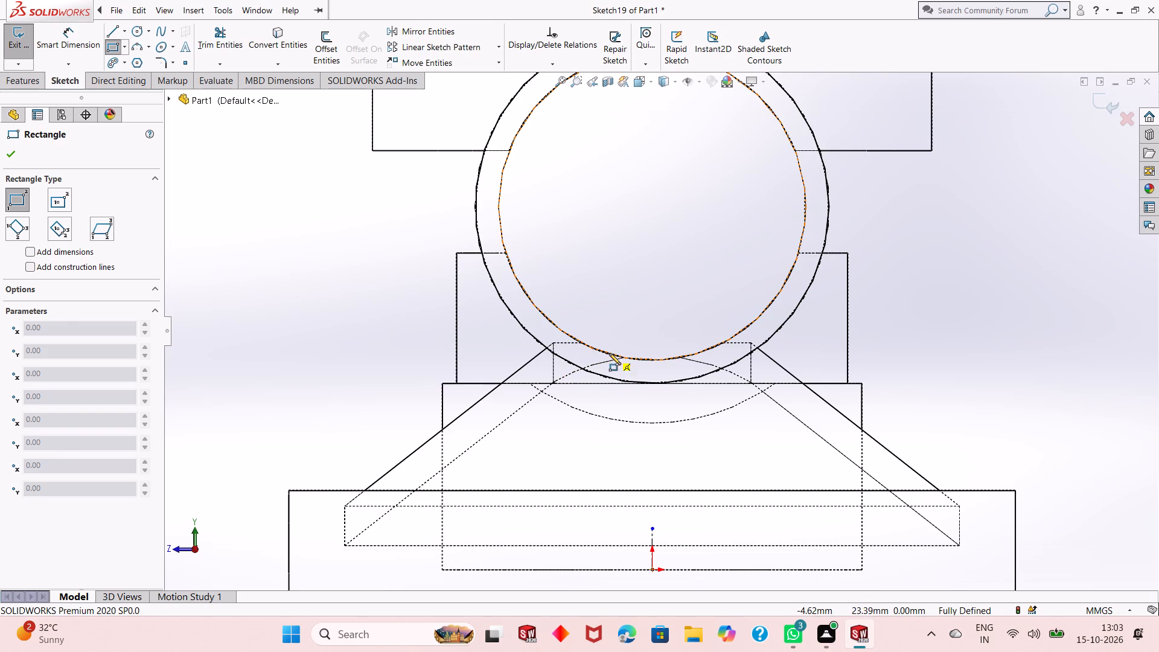
{"action": "left_click", "coordinate": [609, 354]}
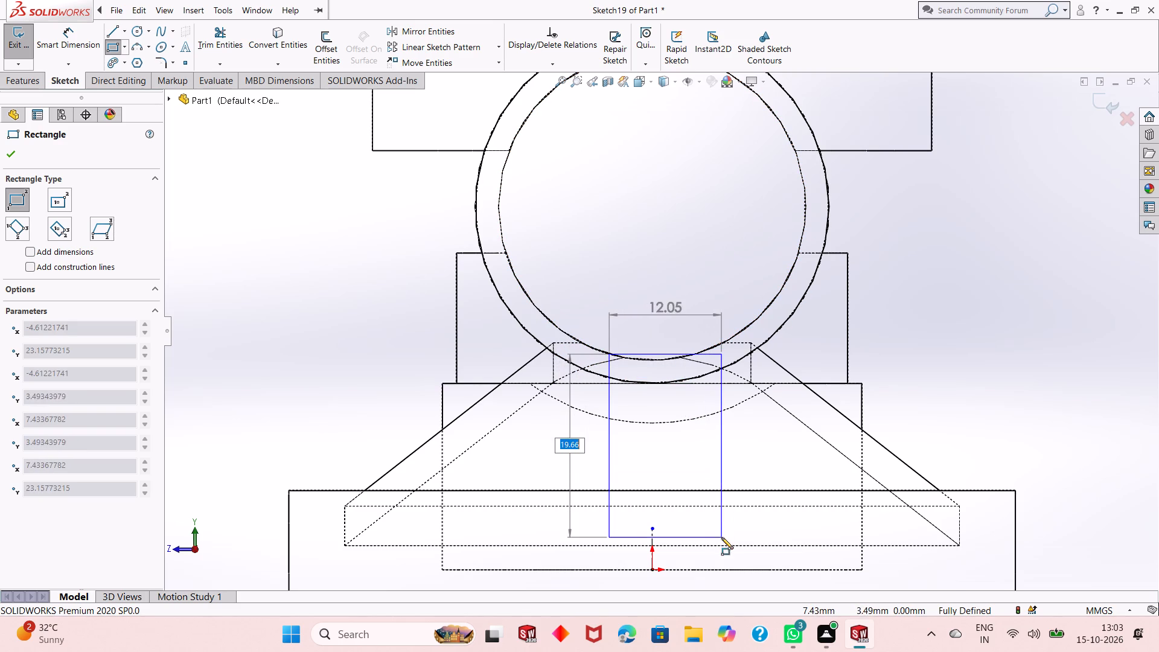
{"action": "left_click", "coordinate": [685, 547]}
{"action": "middle_click_drag", "start_coordinate": [776, 490], "coordinate": [677, 515]}
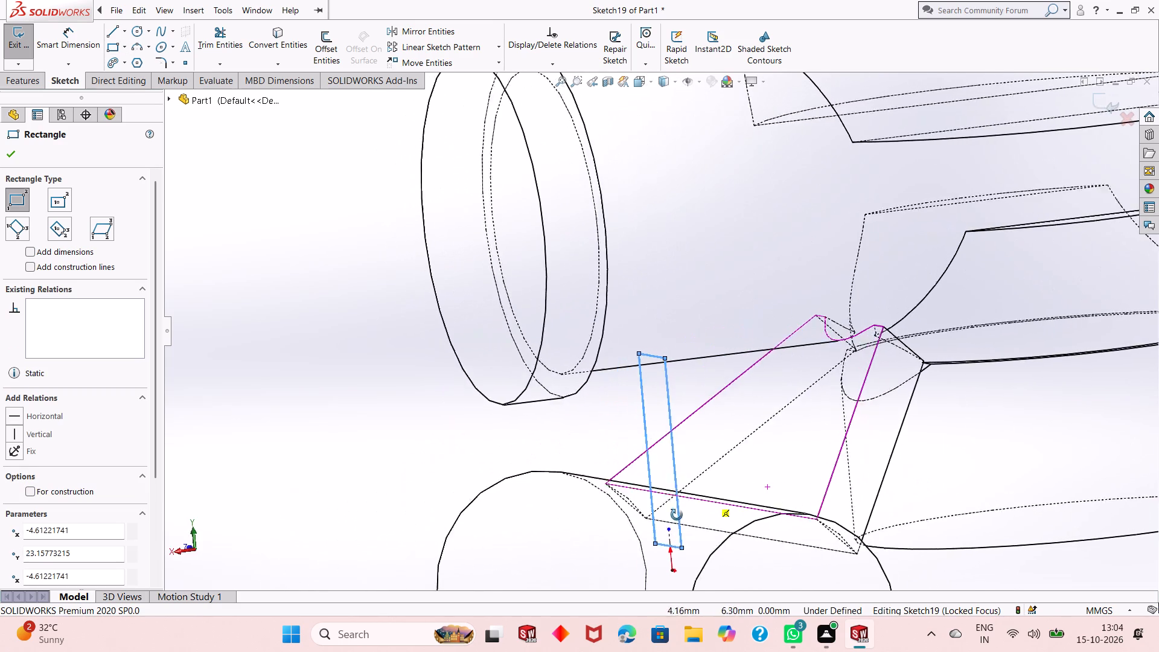
{"action": "middle_click_drag", "start_coordinate": [677, 515], "coordinate": [631, 499]}
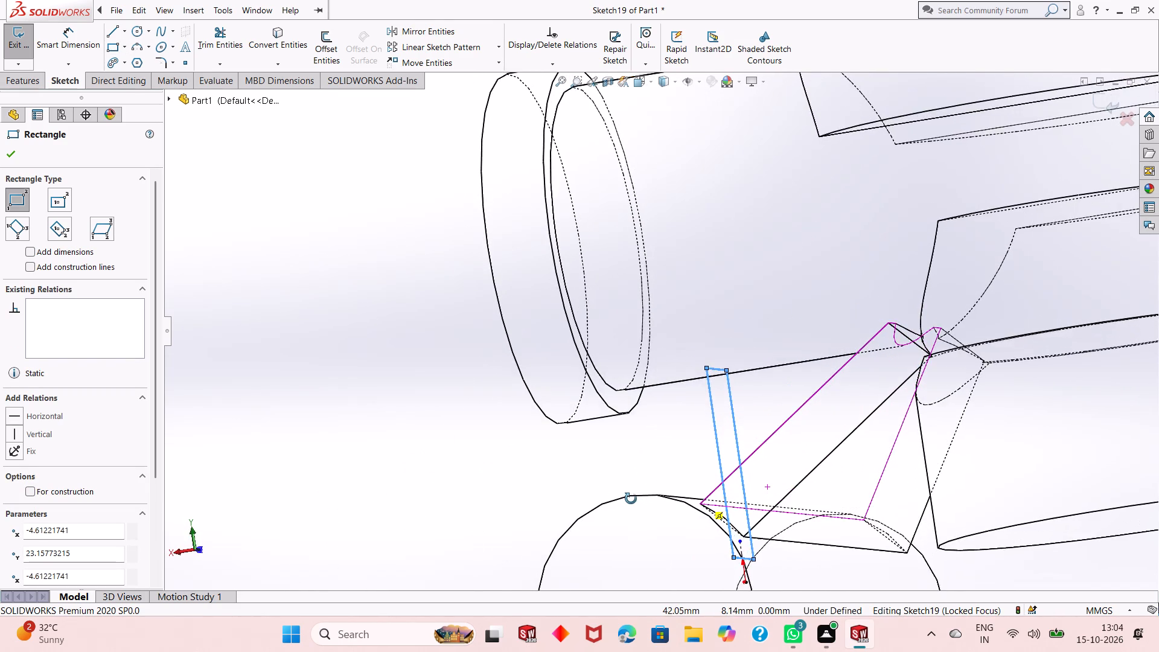
{"action": "middle_click_drag", "start_coordinate": [631, 499], "coordinate": [686, 495]}
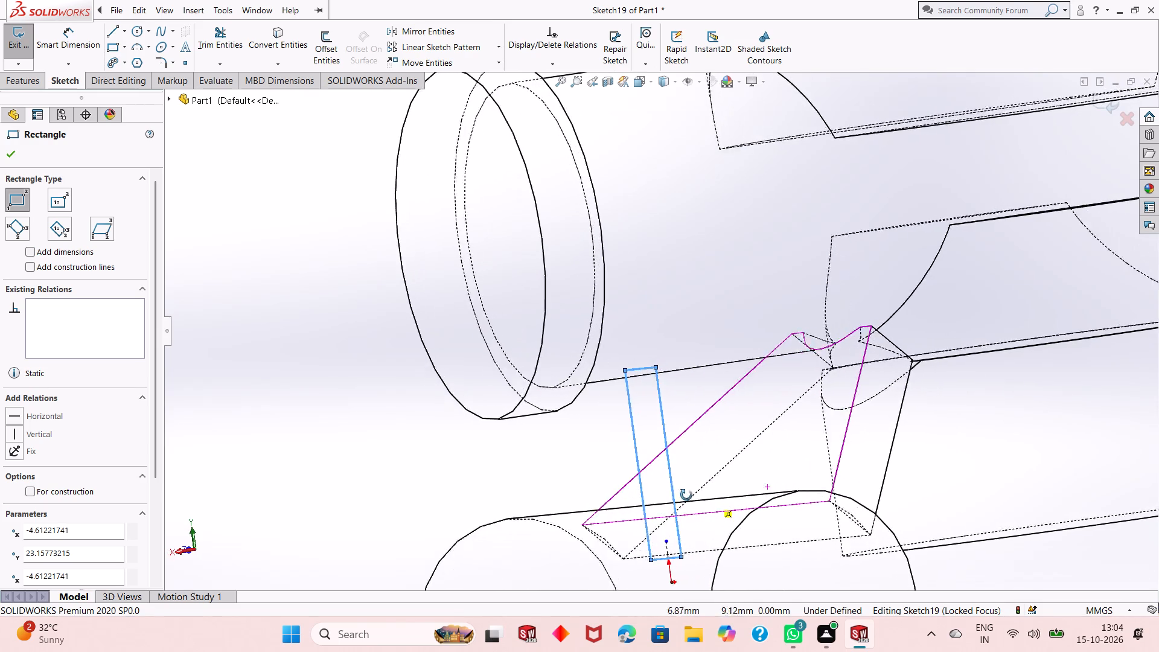
{"action": "middle_click_drag", "start_coordinate": [686, 495], "coordinate": [749, 496]}
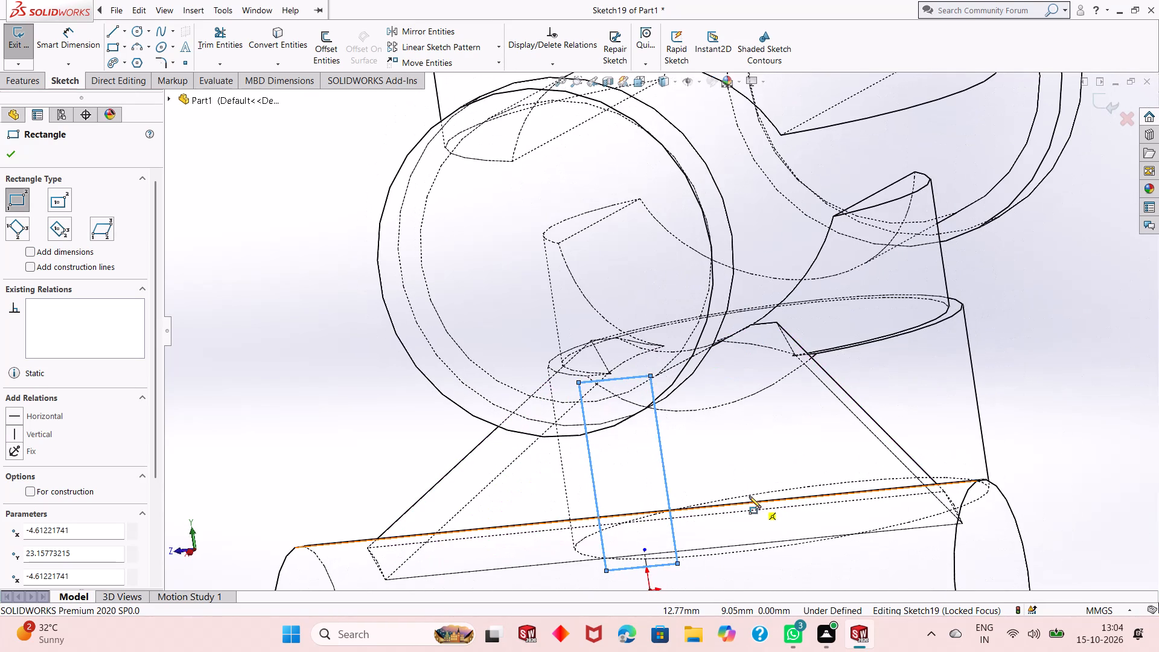
{"action": "key", "text": "ctrl+8"}
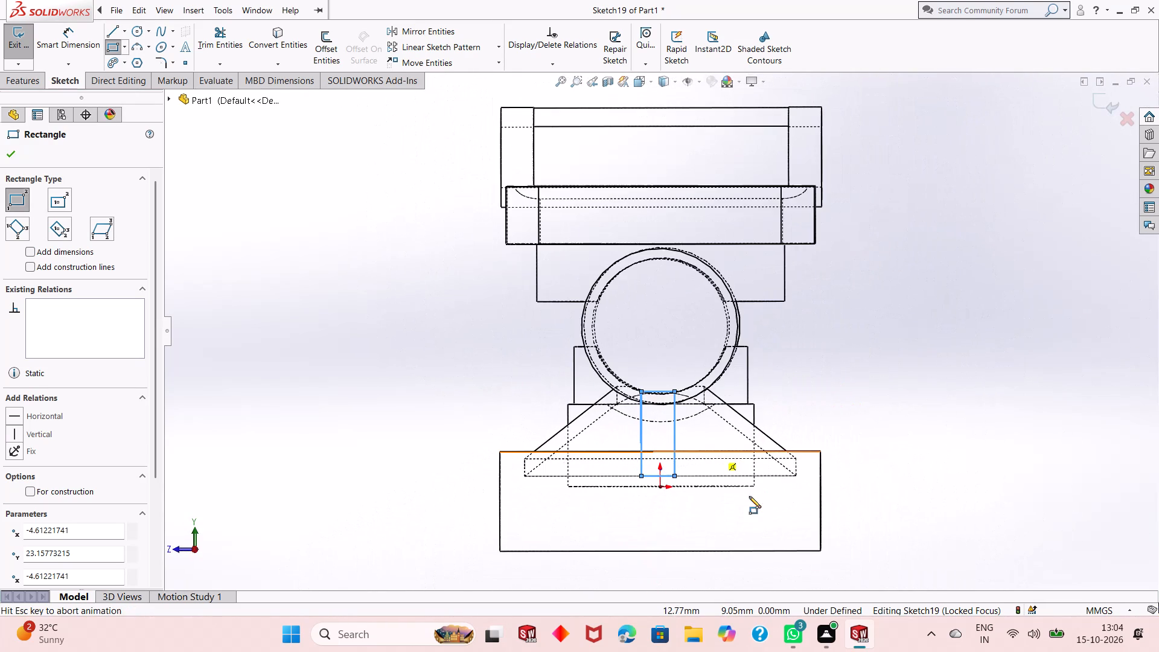
{"action": "scroll", "coordinate": [631, 446], "scroll_direction": "down", "scroll_amount": 4}
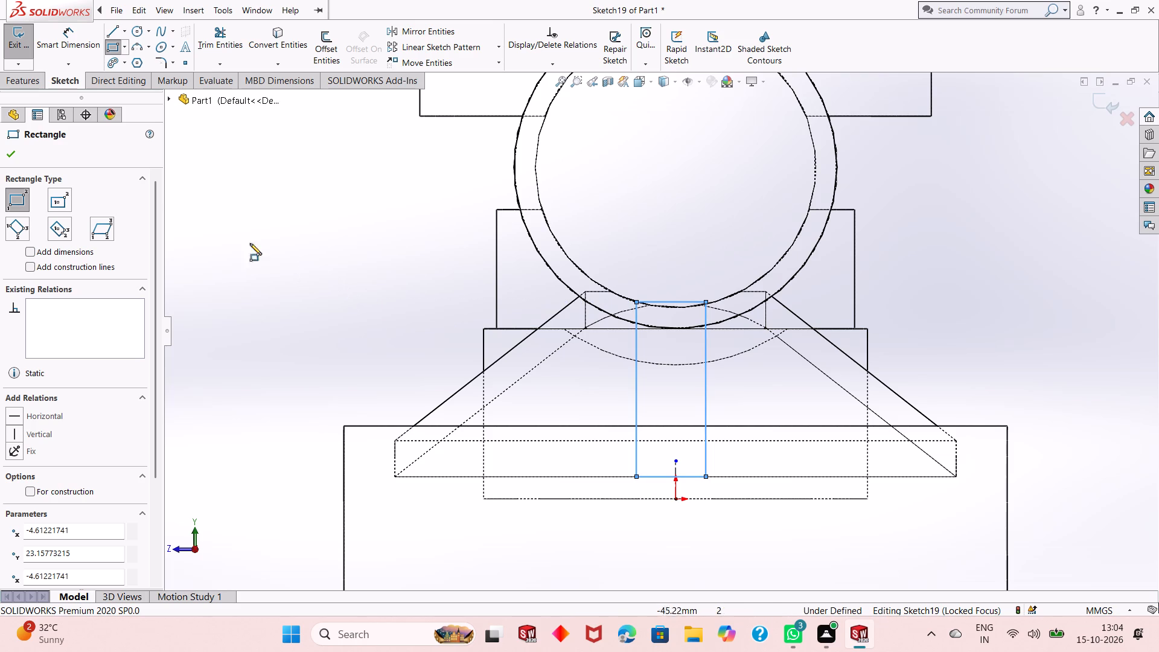
{"action": "left_click", "coordinate": [5, 153]}
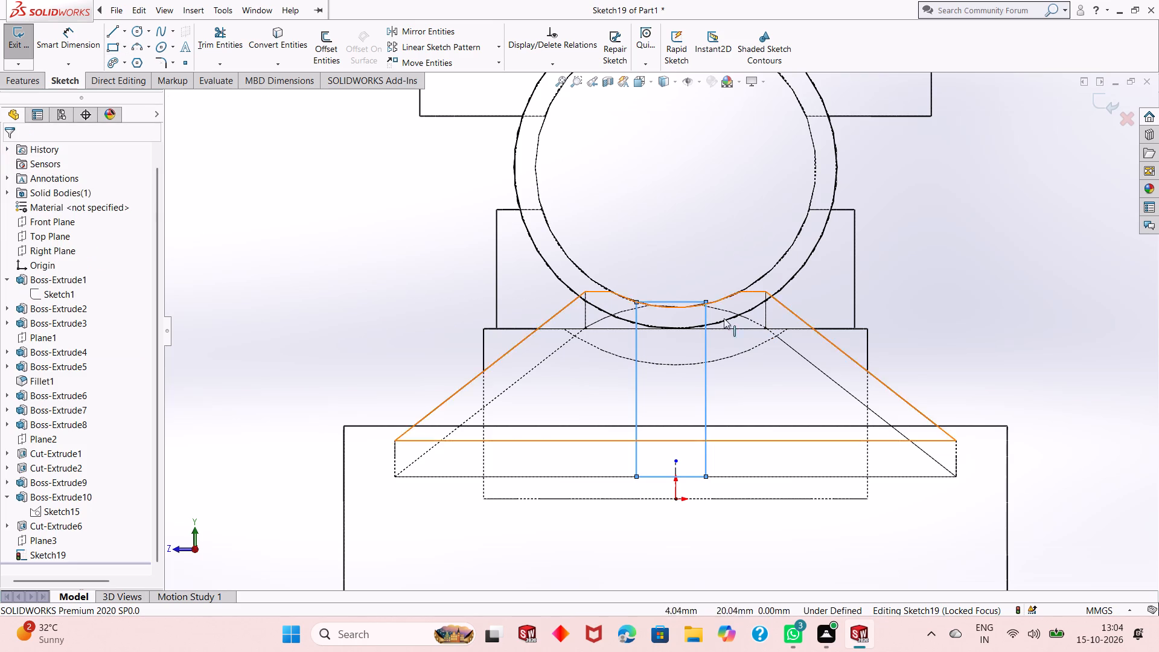
Make the rib rectangle's upper corner coincident with the smaller circular edge of the upper horizontal cylinder.
{"action": "key", "text": "Escape"}
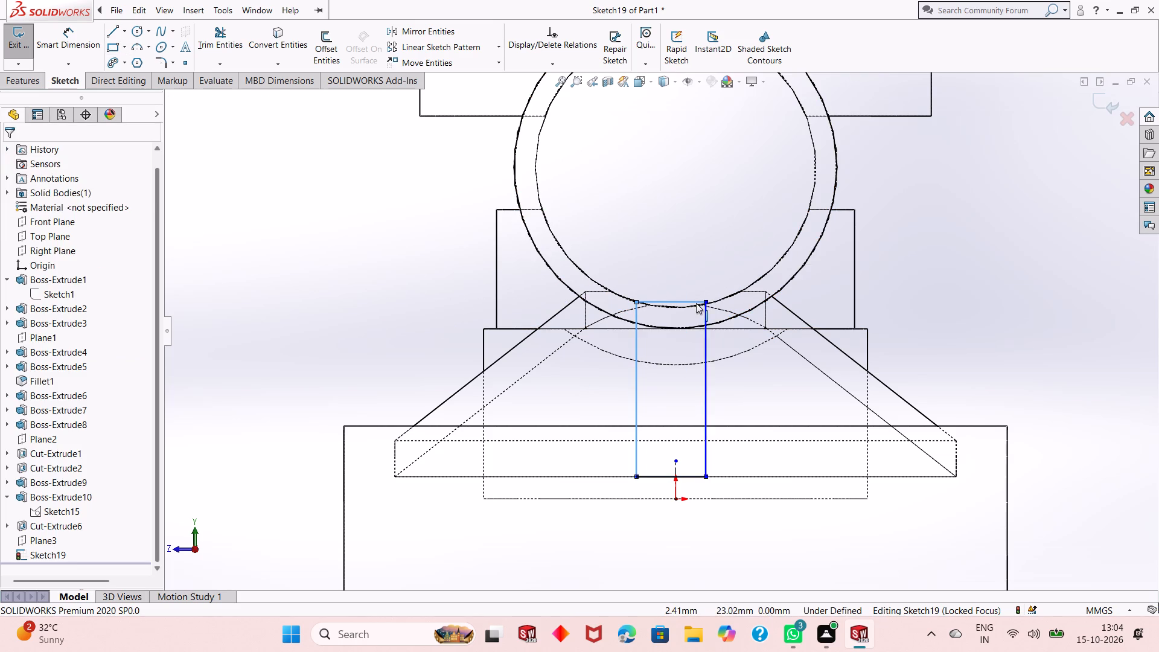
{"action": "key", "text": "Escape"}
{"action": "scroll", "coordinate": [692, 302], "scroll_direction": "down", "scroll_amount": 5}
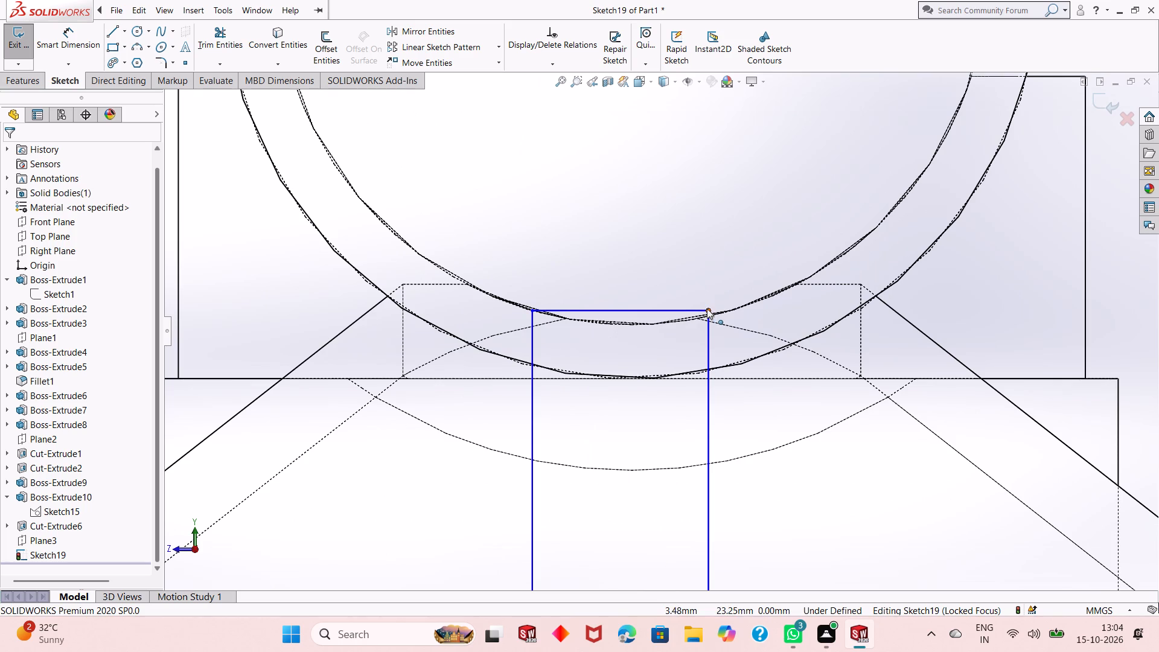
{"action": "left_click", "coordinate": [707, 308]}
{"action": "left_click", "coordinate": [721, 311], "text": "ctrl"}
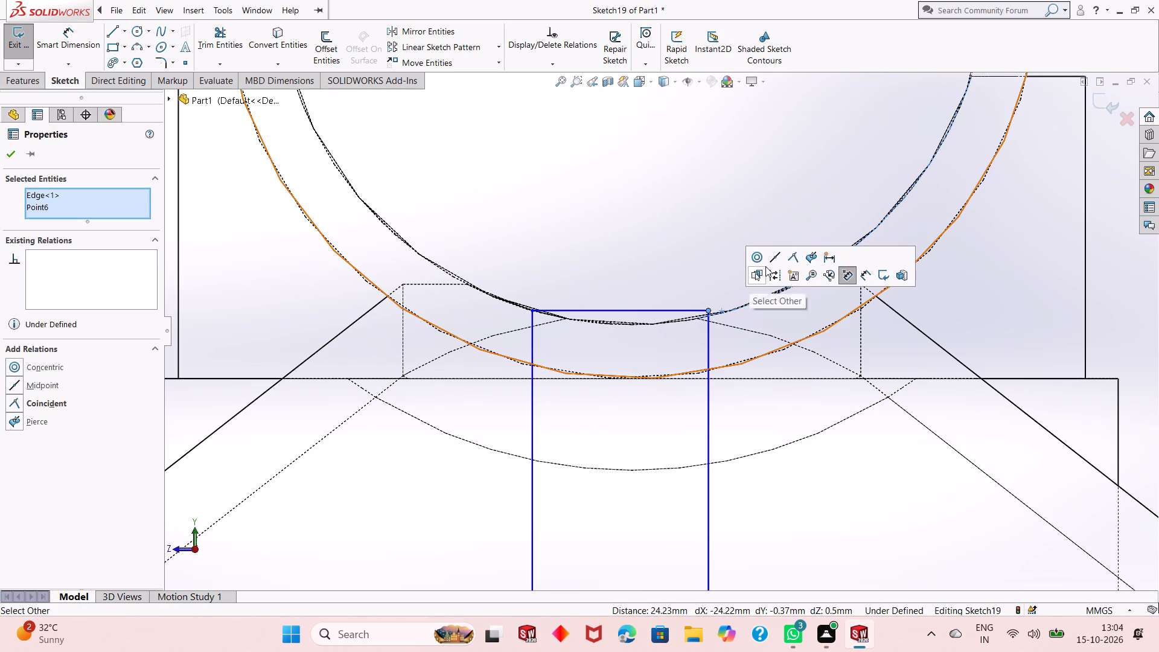
{"action": "left_click", "coordinate": [789, 257]}
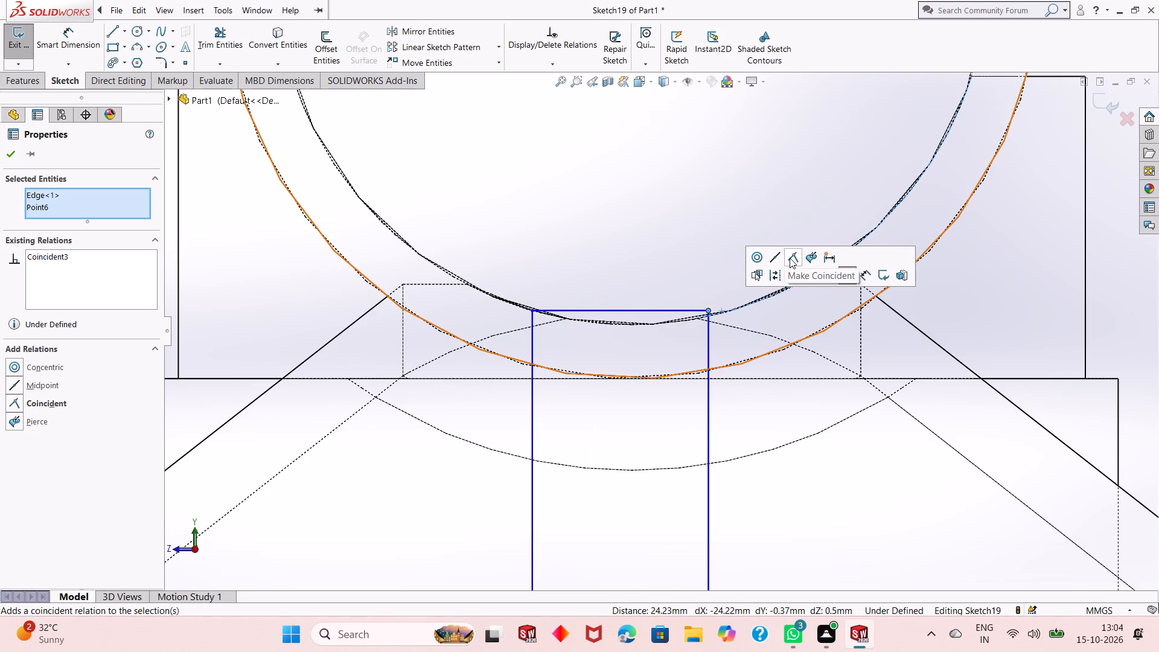
{"action": "scroll", "coordinate": [537, 312], "scroll_direction": "down", "scroll_amount": 4}
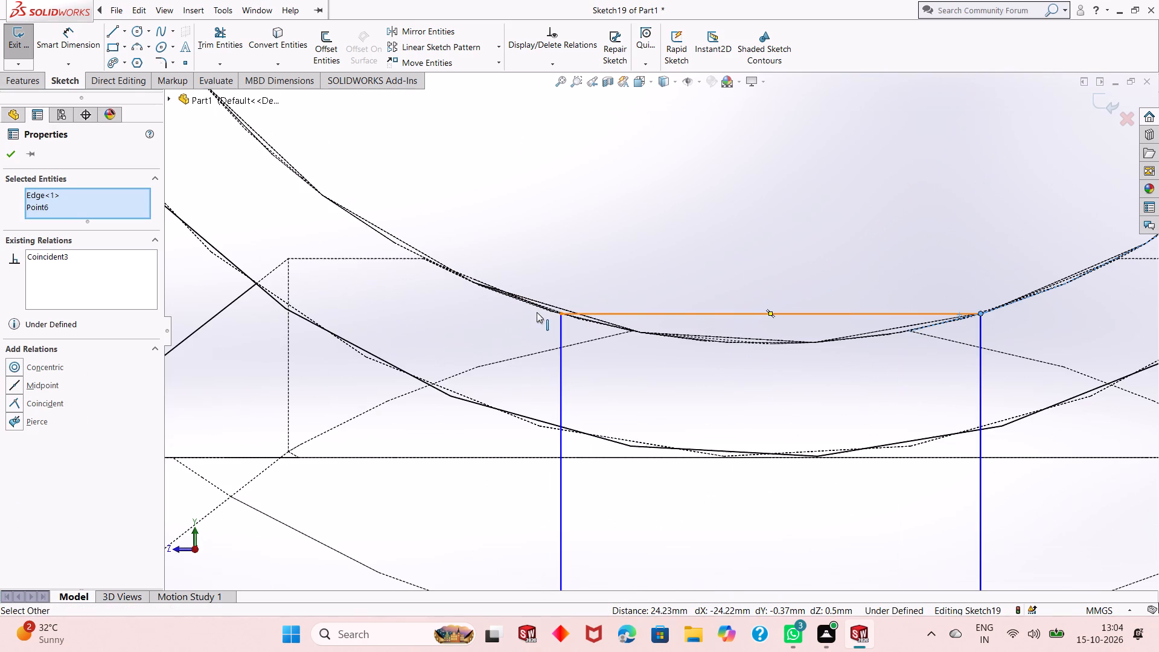
{"action": "key", "text": "Escape"}
{"action": "key", "text": "Escape"}
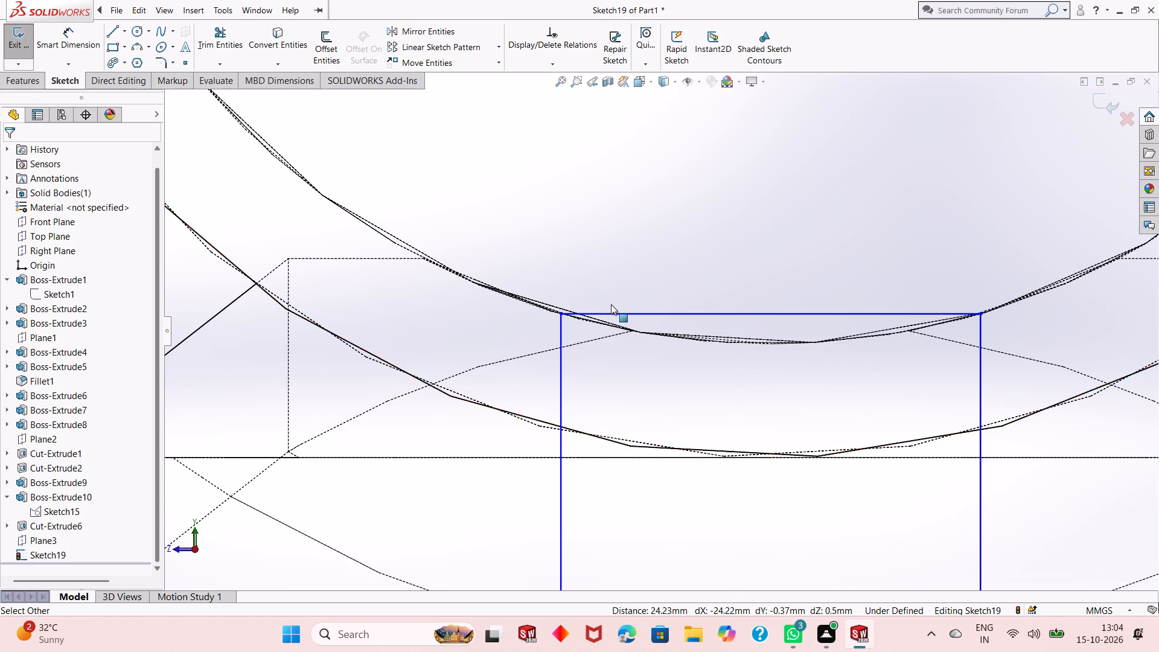
Make the rib rectangle's two vertical sides symmetric about the vertical construction line through the origin.
{"action": "scroll", "coordinate": [608, 331], "scroll_direction": "up", "scroll_amount": 3}
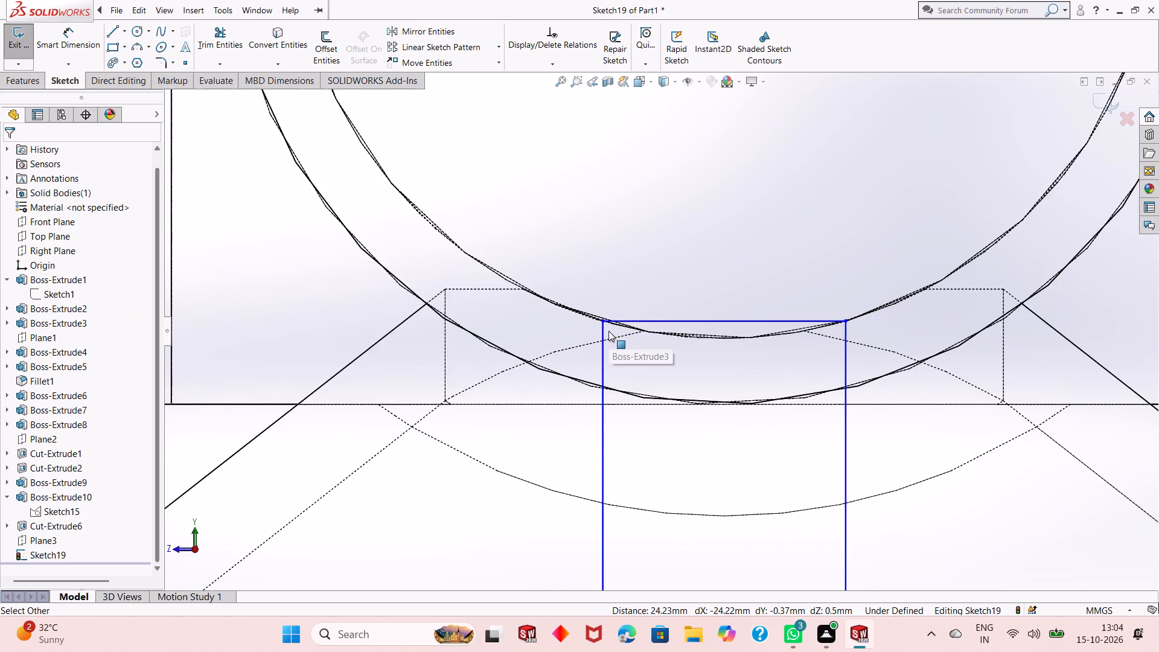
{"action": "scroll", "coordinate": [608, 331], "scroll_direction": "up", "scroll_amount": 8}
{"action": "scroll", "coordinate": [669, 435], "scroll_direction": "down", "scroll_amount": 8}
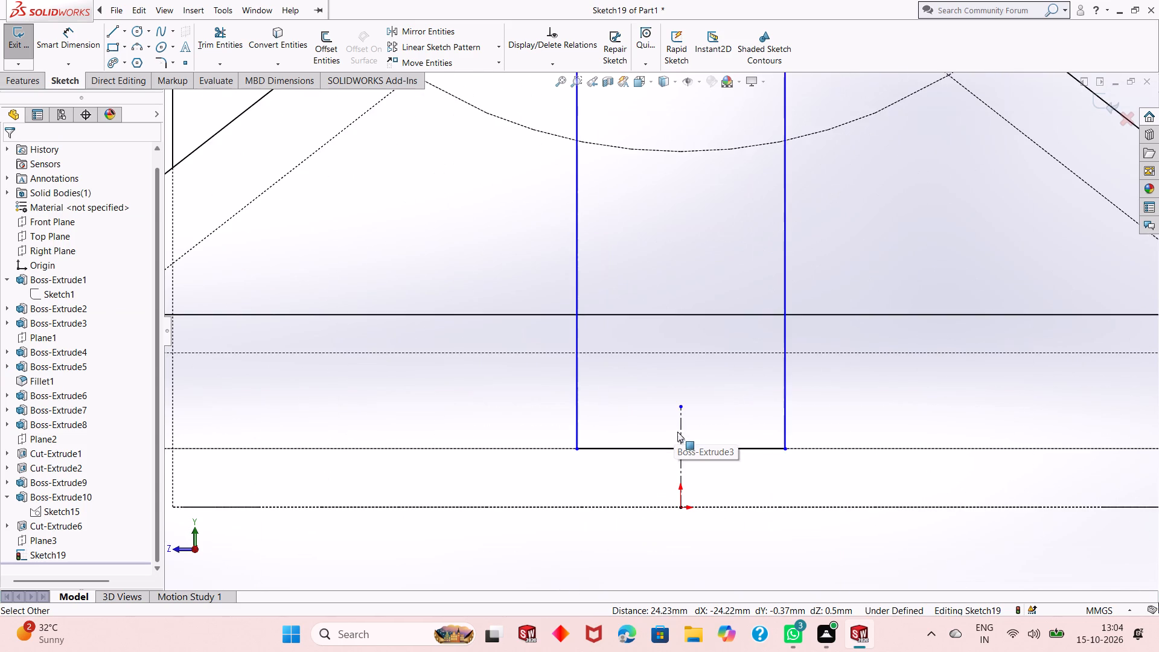
{"action": "left_click", "coordinate": [678, 426]}
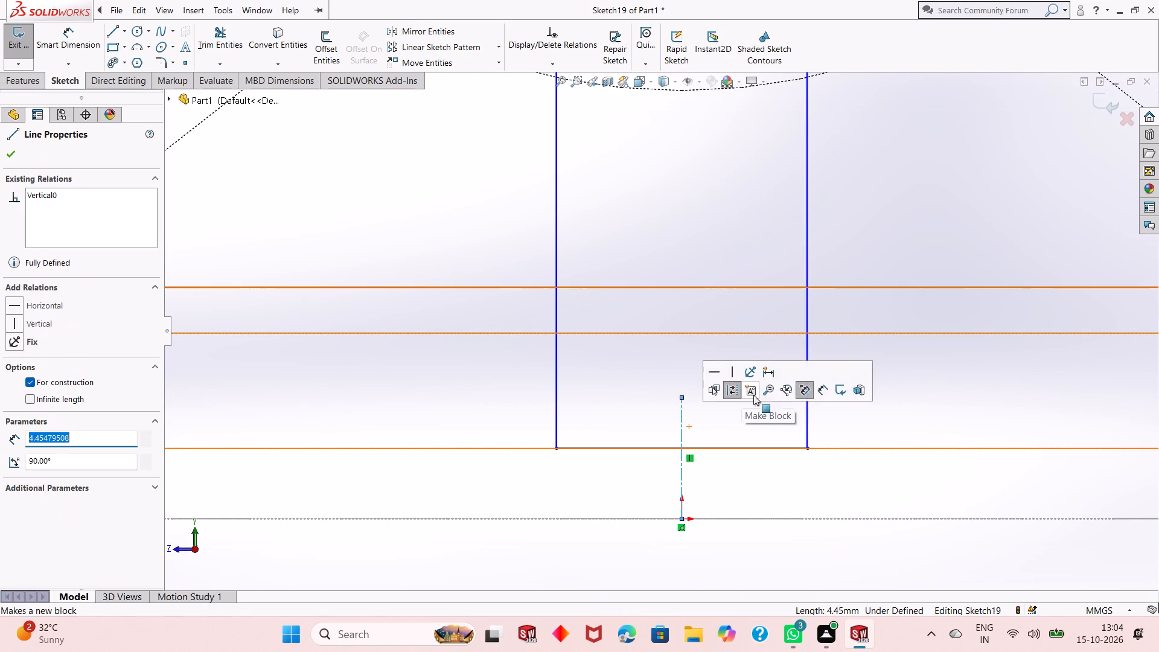
{"action": "left_click", "coordinate": [803, 370], "text": "ctrl"}
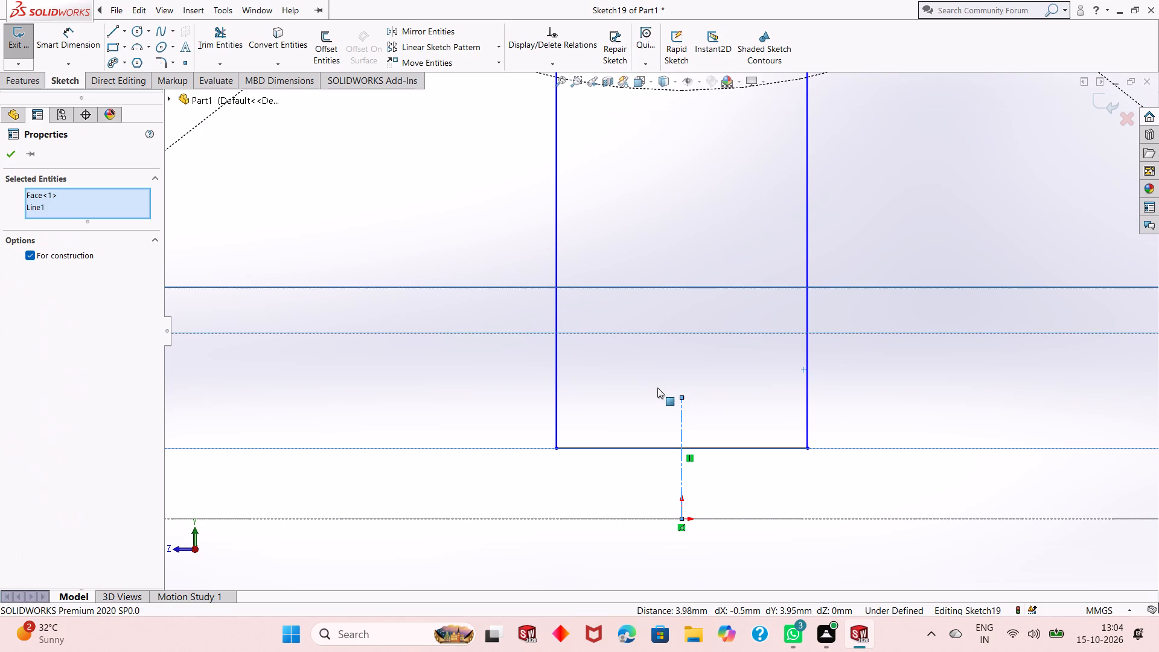
{"action": "right_click", "coordinate": [37, 194]}
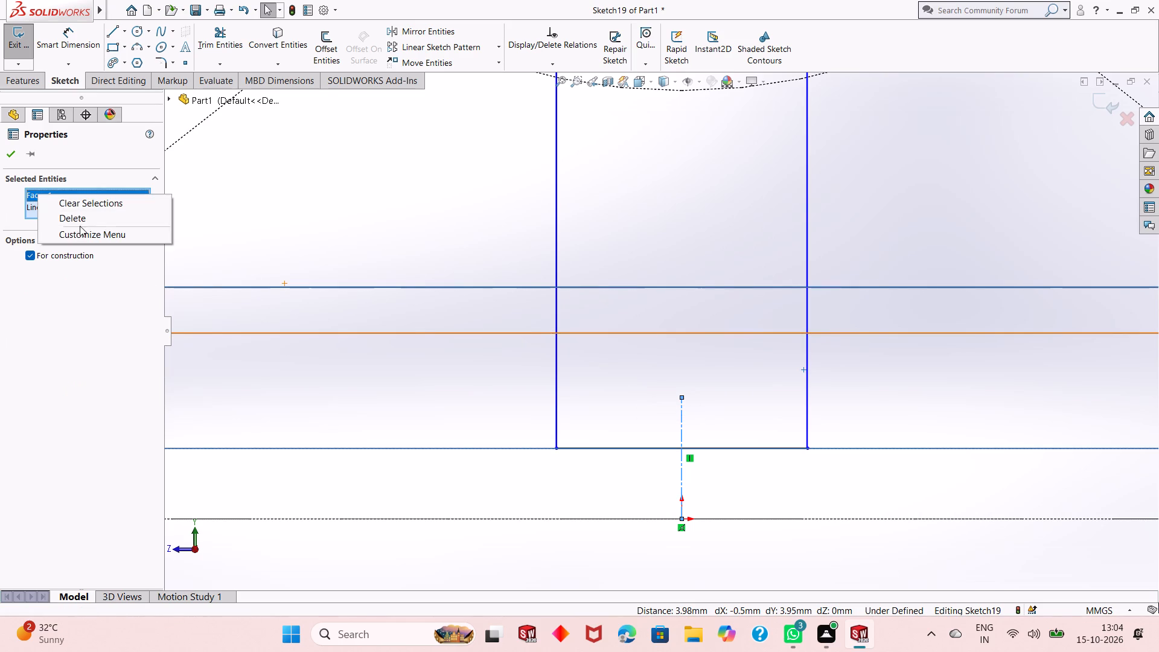
{"action": "left_click", "coordinate": [91, 217]}
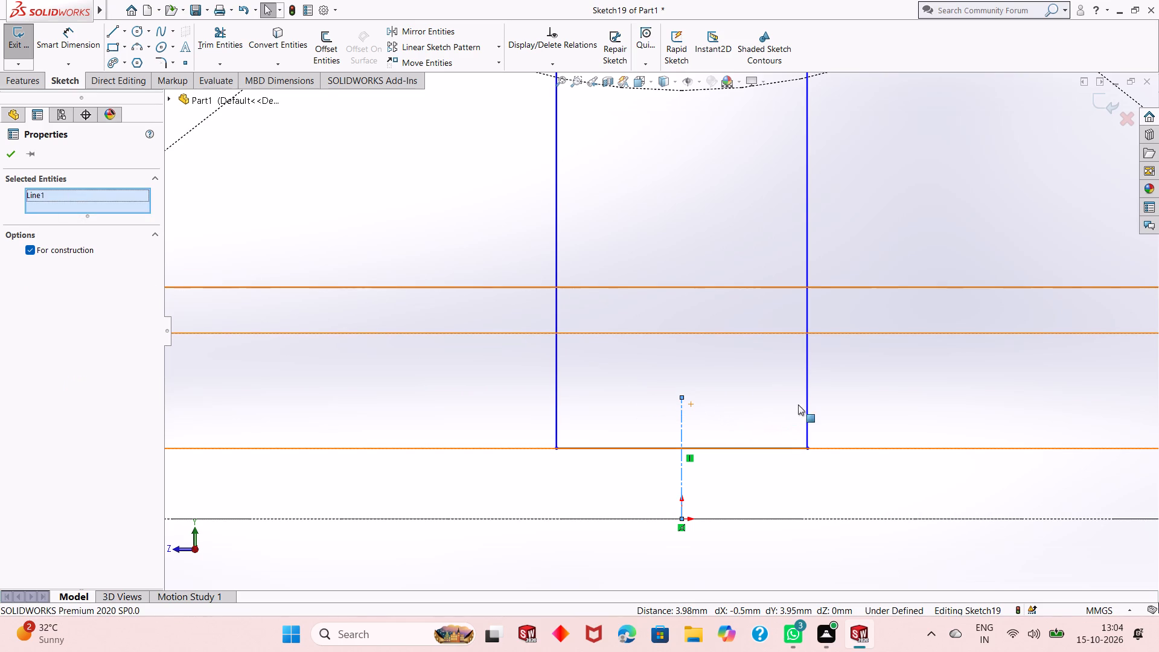
{"action": "left_click", "coordinate": [805, 403], "text": "ctrl"}
{"action": "left_click", "coordinate": [555, 406], "text": "ctrl"}
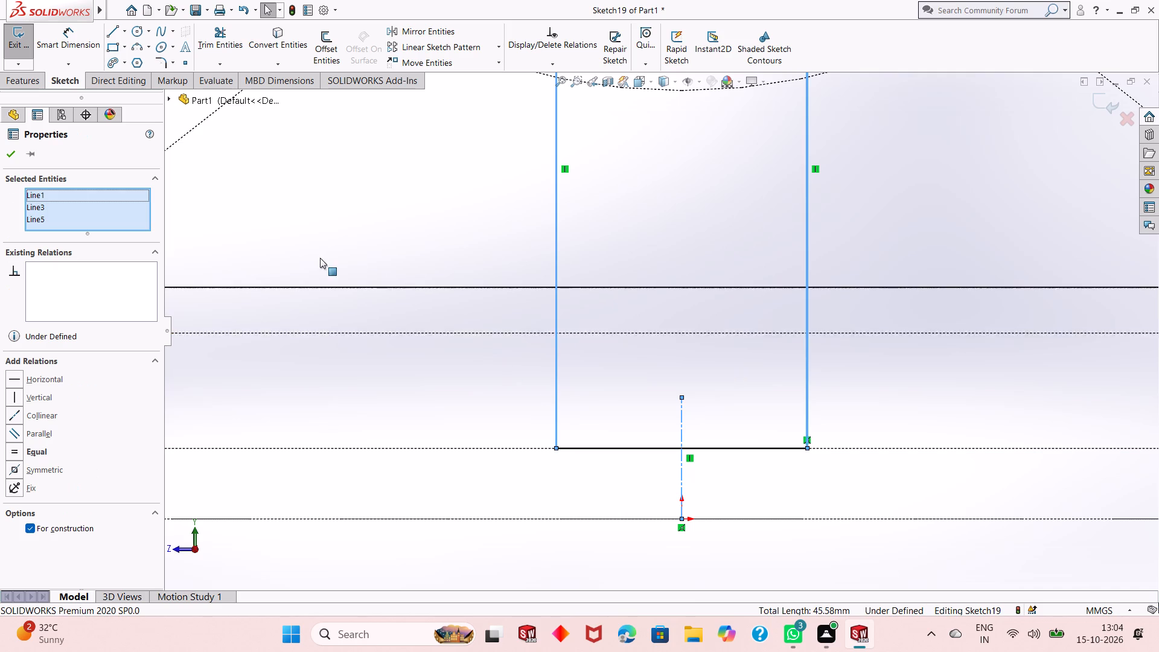
{"action": "left_click", "coordinate": [40, 471]}
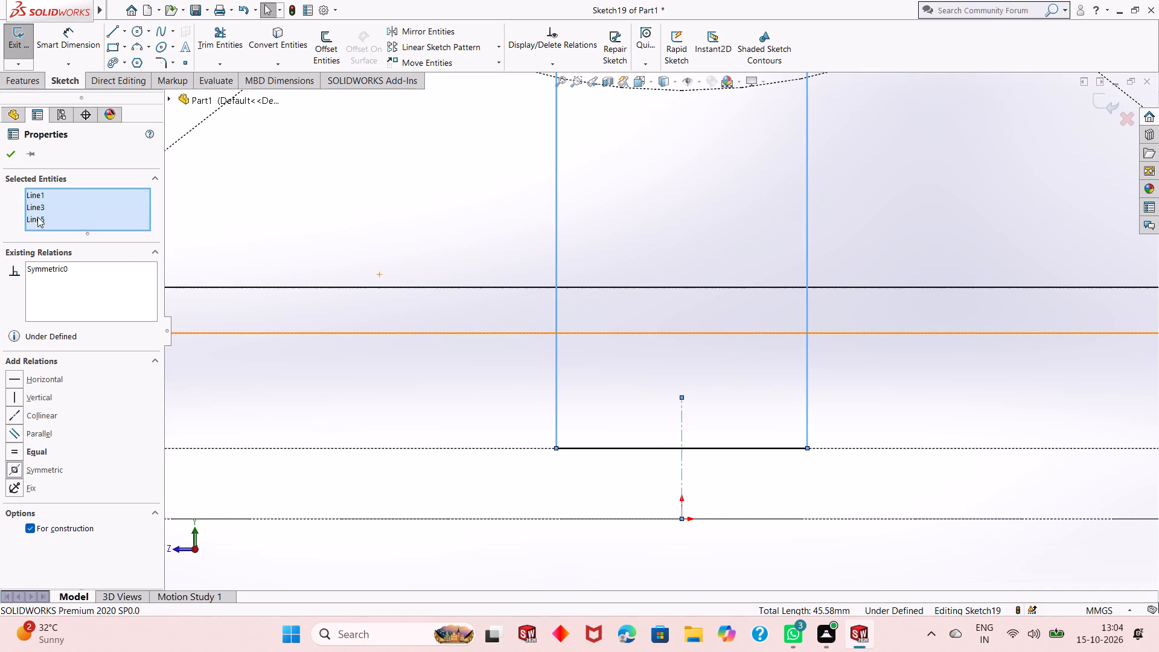
{"action": "left_click", "coordinate": [7, 158]}
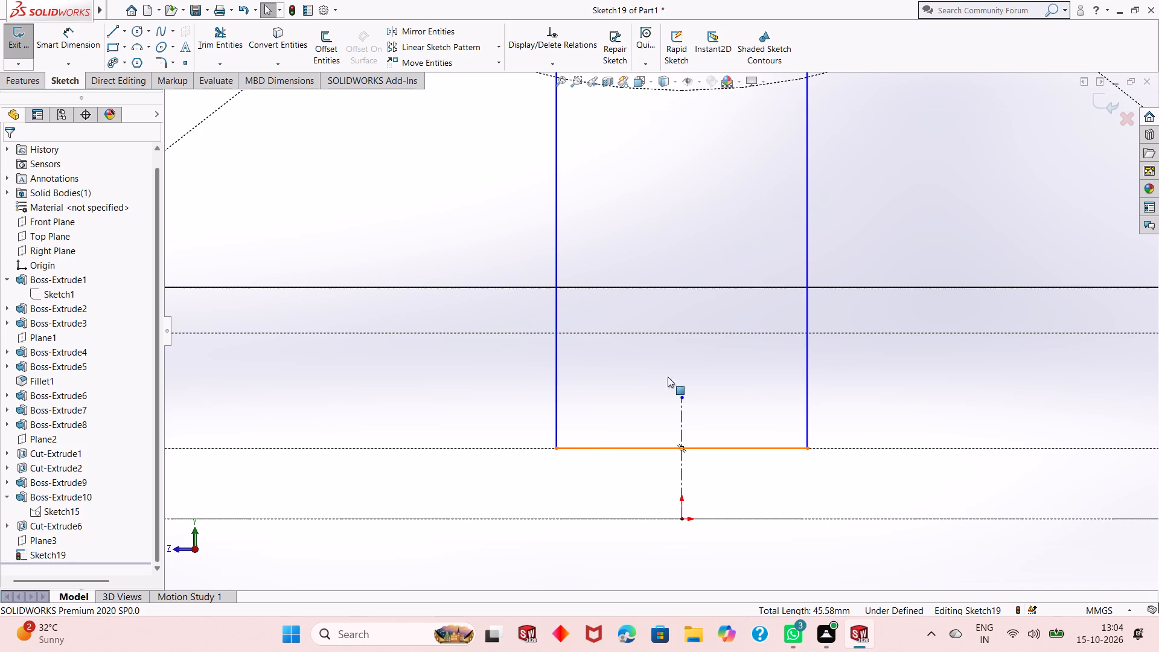
Dimension the rib rectangle's bottom edge to a width of 6 mm.
{"action": "scroll", "coordinate": [633, 390], "scroll_direction": "up", "scroll_amount": 7}
{"action": "scroll", "coordinate": [671, 223], "scroll_direction": "down", "scroll_amount": 1}
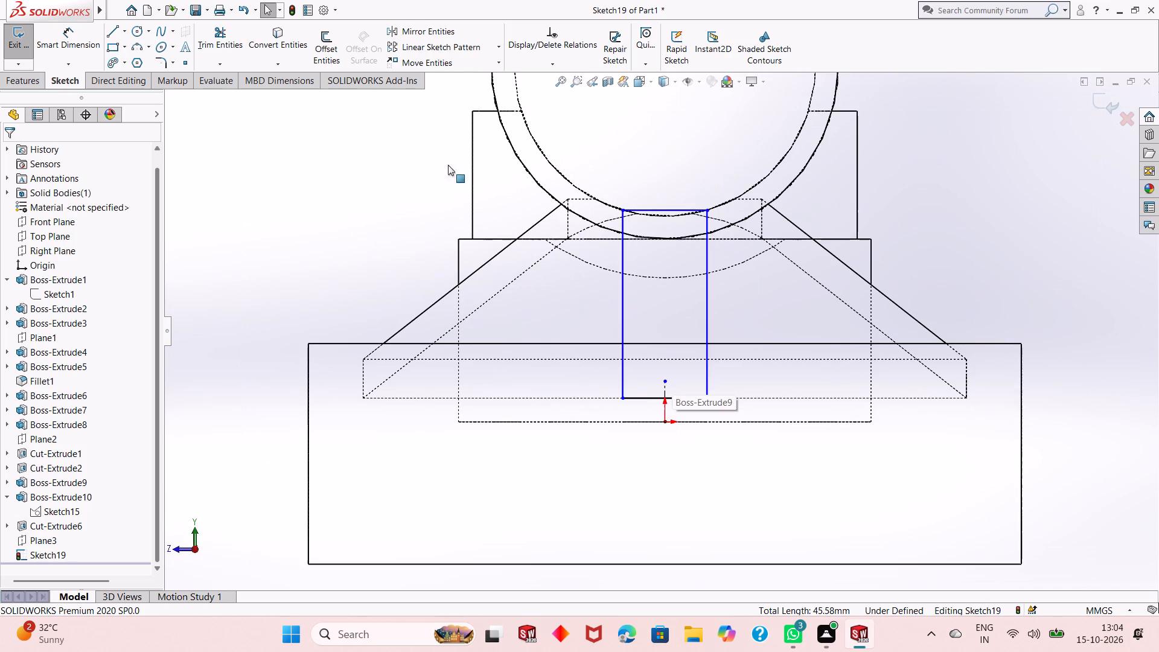
{"action": "left_click", "coordinate": [58, 40]}
{"action": "left_click", "coordinate": [637, 401]}
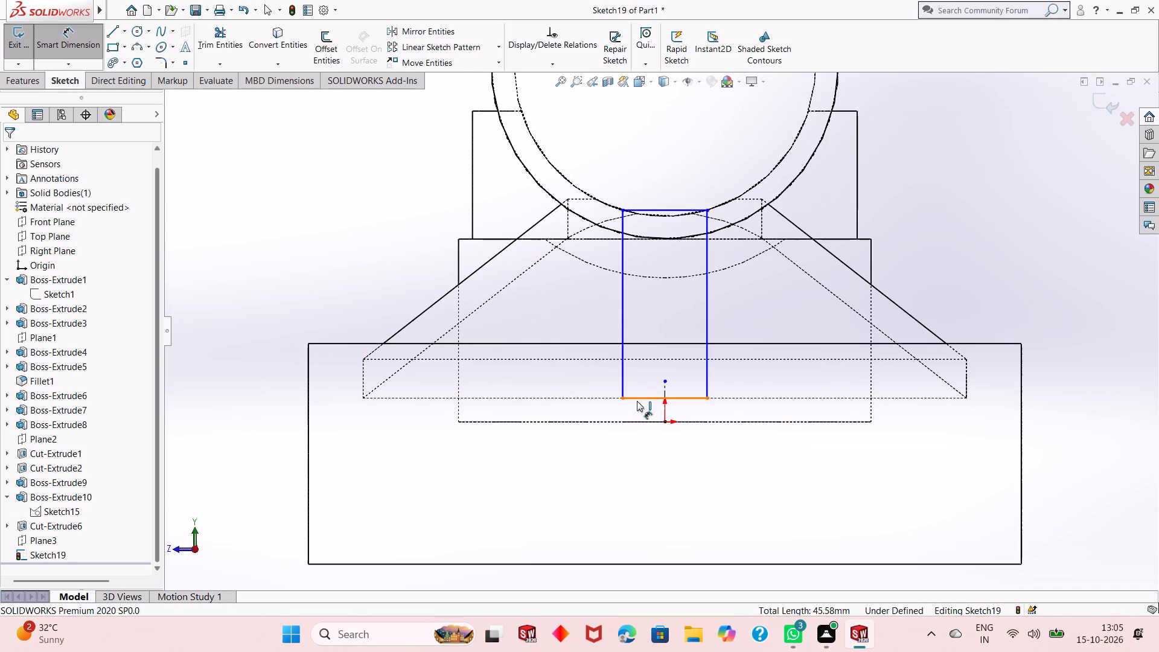
{"action": "left_click", "coordinate": [636, 451]}
{"action": "key", "text": "6"}
{"action": "key", "text": "Return"}
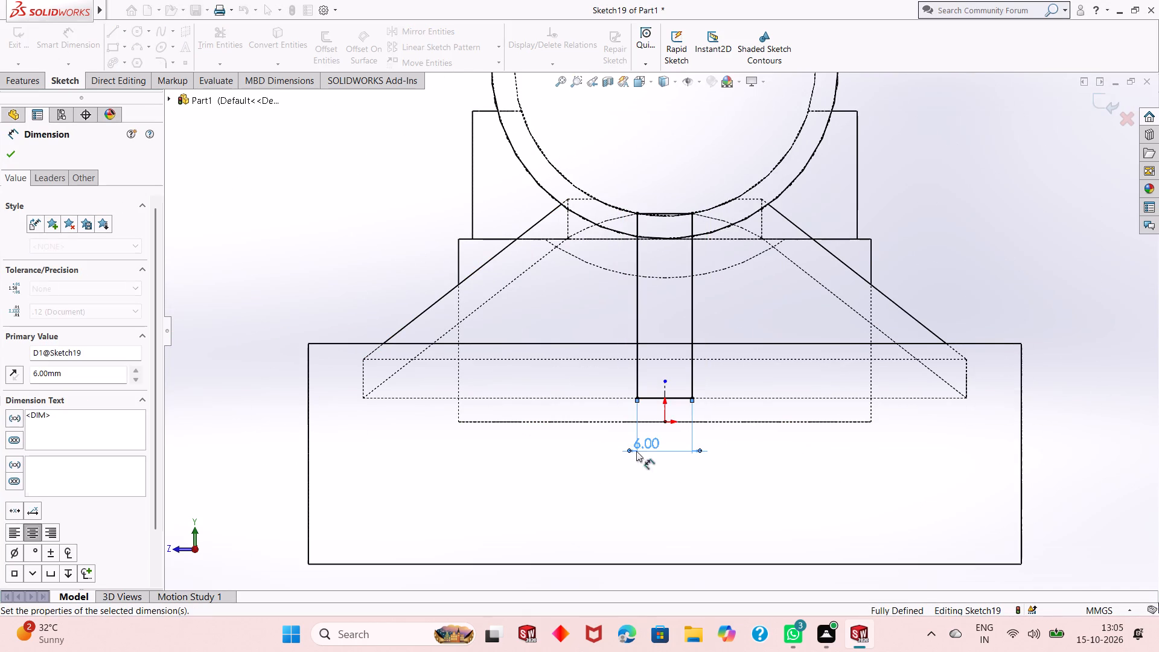
{"action": "left_click", "coordinate": [17, 159]}
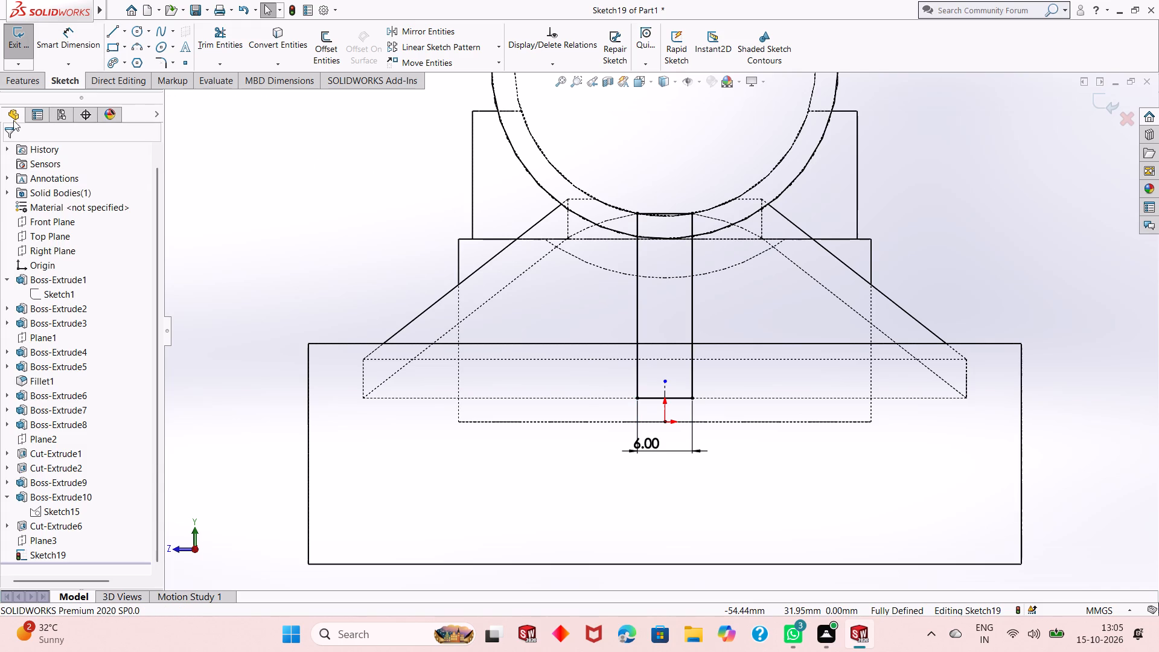
Change the model's display style to shaded with edges.
{"action": "left_click", "coordinate": [20, 78]}
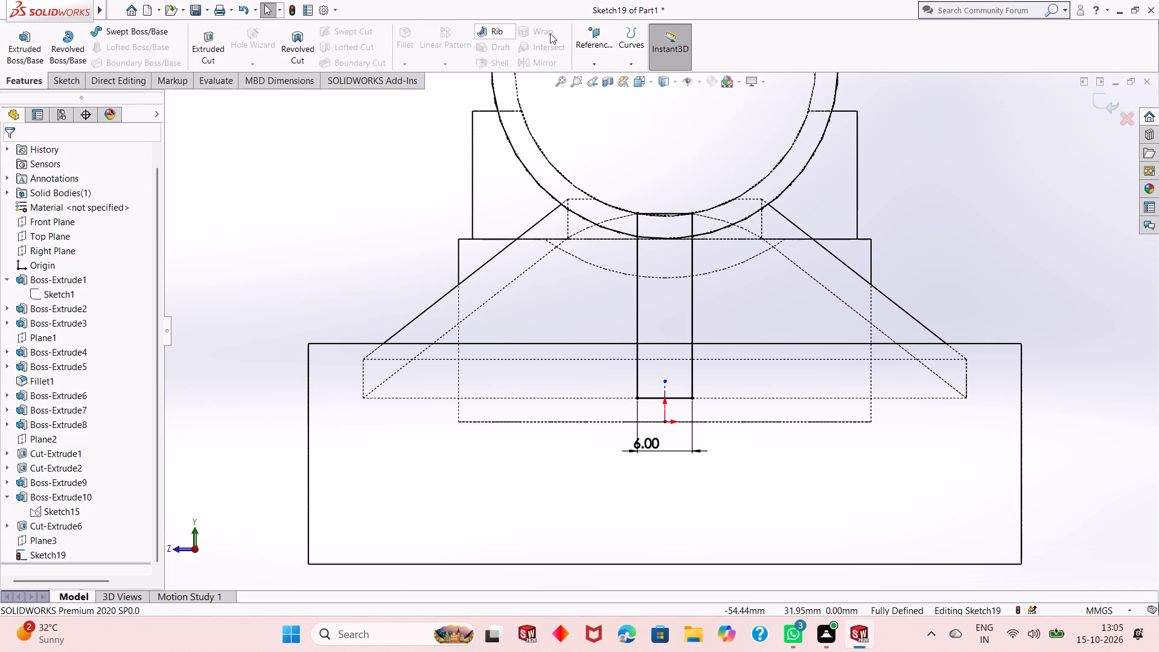
{"action": "left_click", "coordinate": [660, 87]}
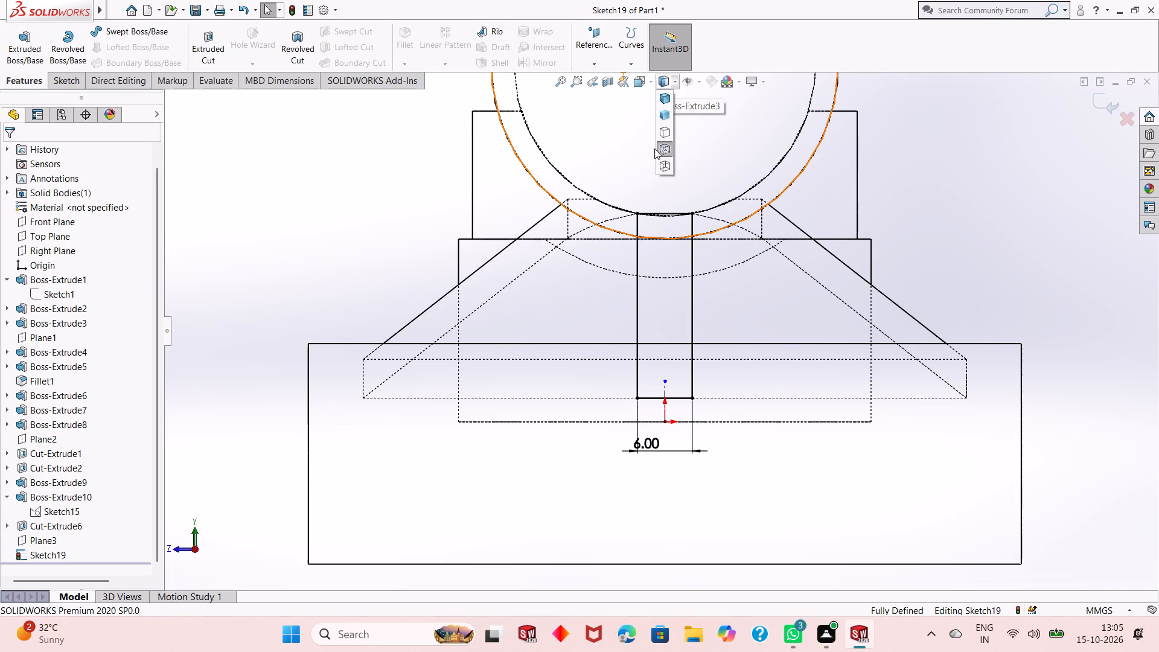
{"action": "left_click", "coordinate": [662, 101]}
Extrude the rib rectangle in the reversed direction, Up To Surface, ending at the lower vertical boss's cylindrical face, with the result merged.
{"action": "scroll", "coordinate": [642, 326], "scroll_direction": "up", "scroll_amount": 1}
{"action": "middle_click_drag", "start_coordinate": [732, 349], "coordinate": [666, 371]}
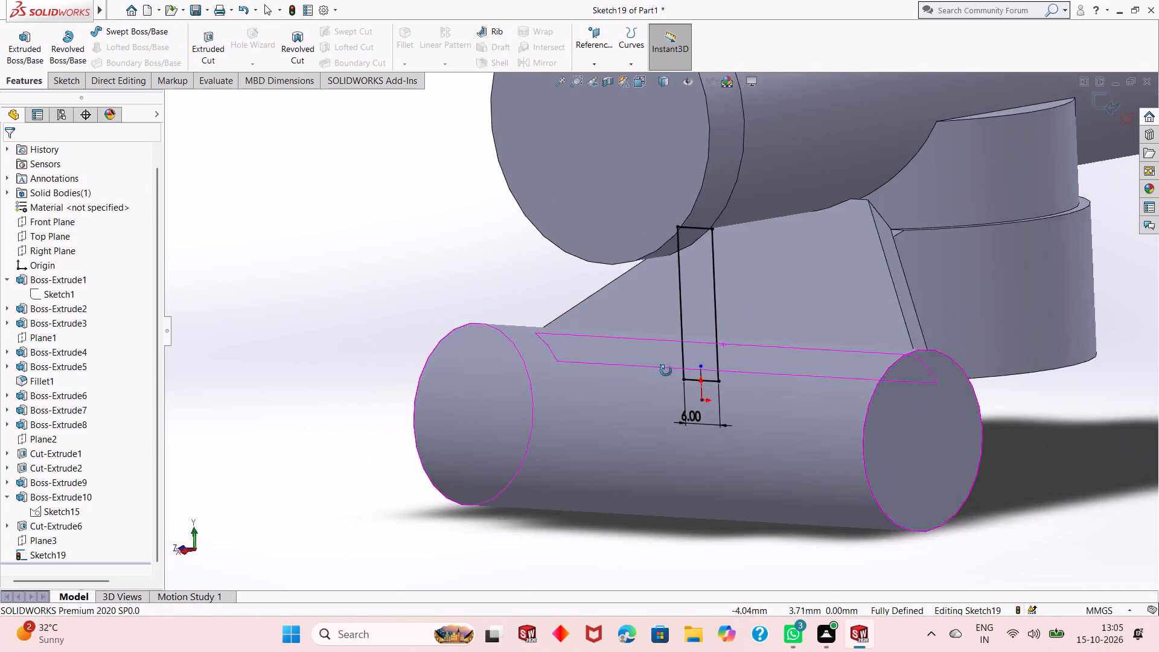
{"action": "middle_click_drag", "start_coordinate": [666, 371], "coordinate": [593, 385]}
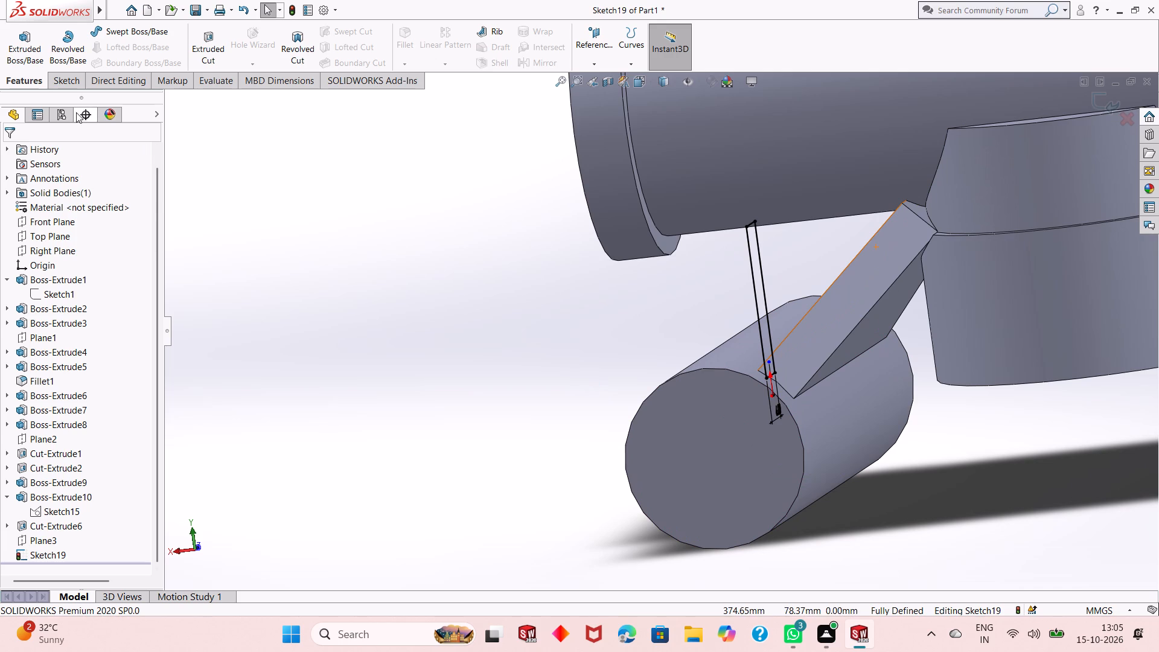
{"action": "left_click", "coordinate": [14, 54]}
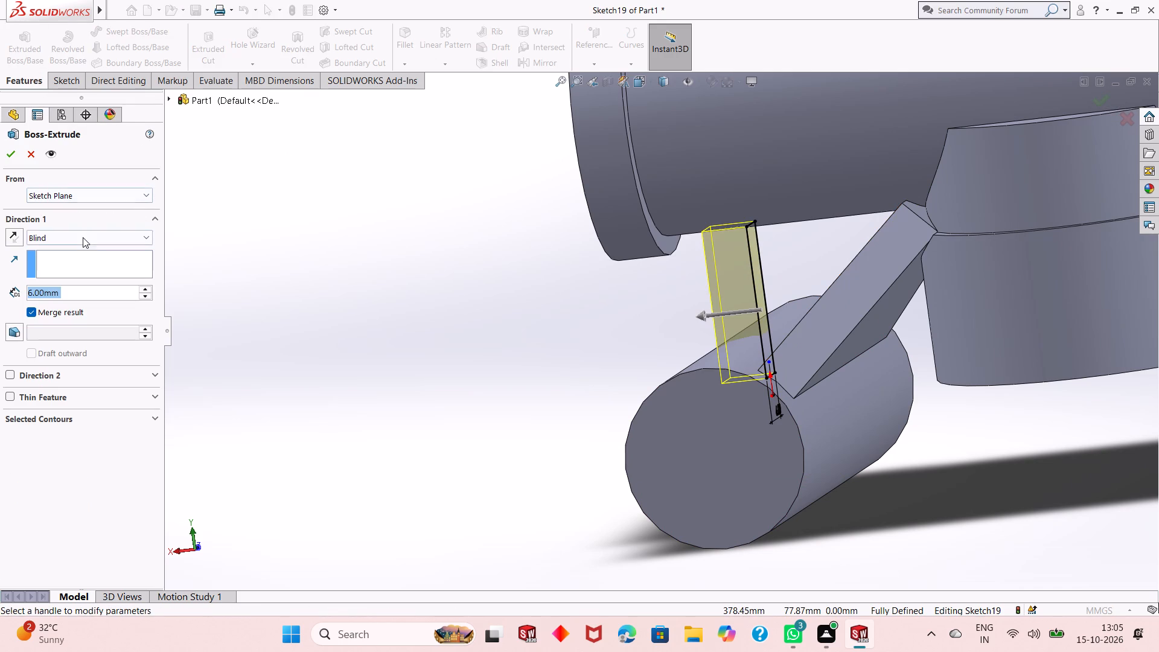
{"action": "left_click", "coordinate": [8, 237]}
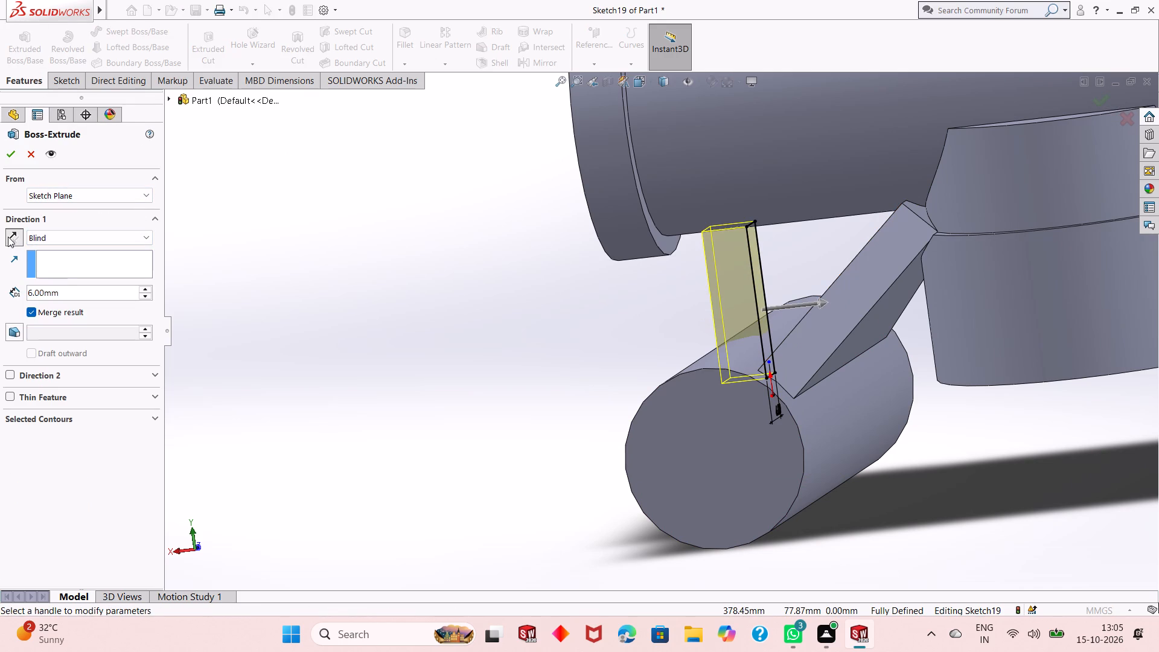
{"action": "middle_click_drag", "start_coordinate": [582, 357], "coordinate": [587, 328]}
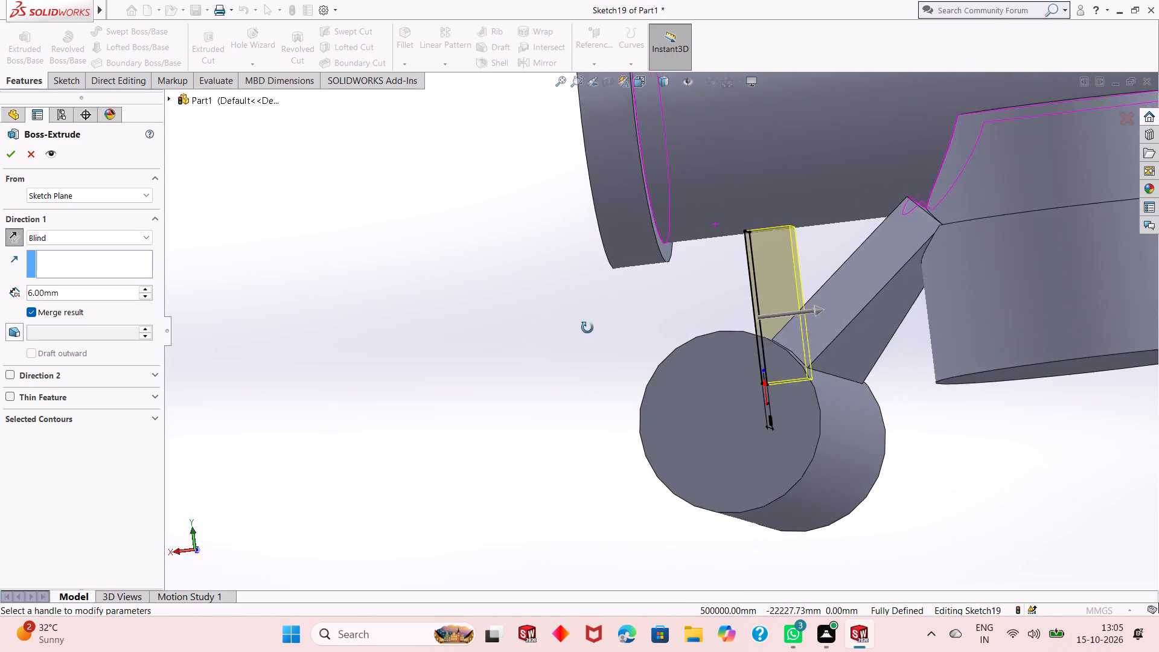
{"action": "middle_click_drag", "start_coordinate": [587, 328], "coordinate": [576, 328]}
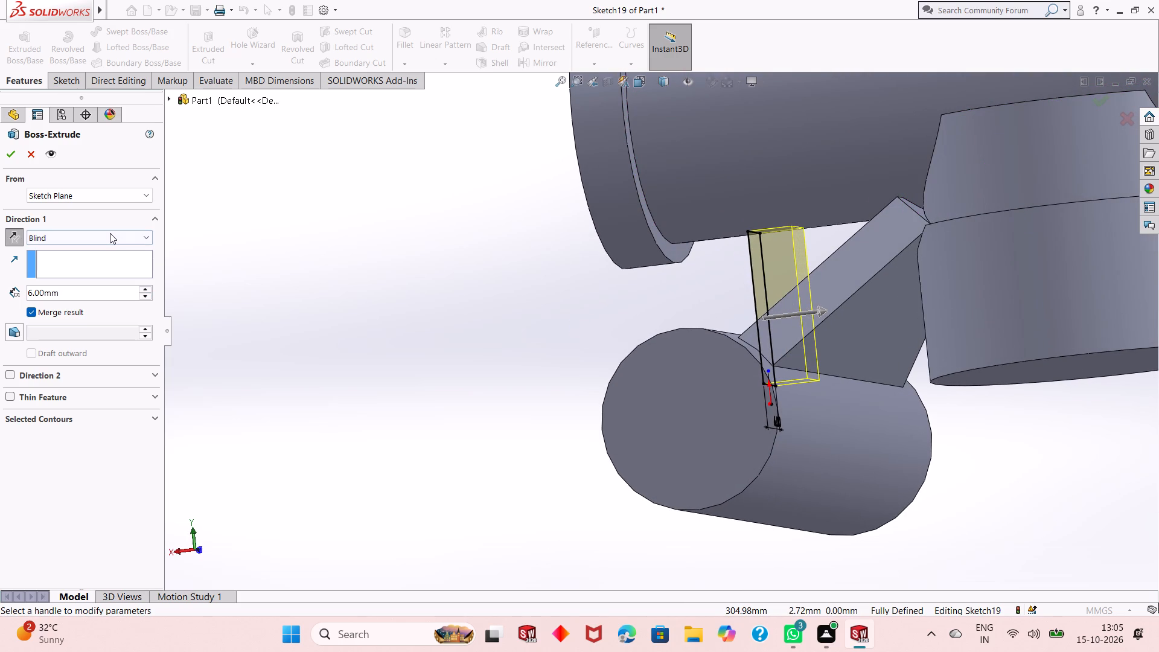
{"action": "left_click", "coordinate": [110, 233]}
{"action": "left_click", "coordinate": [109, 293]}
{"action": "middle_click_drag", "start_coordinate": [432, 290], "coordinate": [469, 329]}
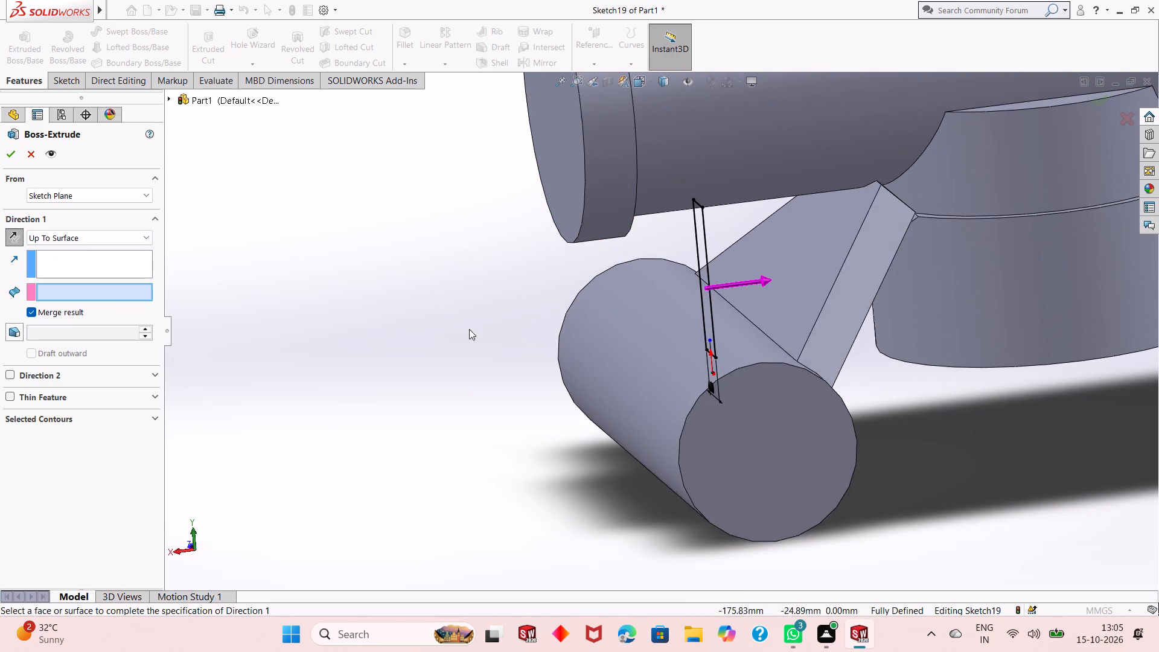
{"action": "left_click", "coordinate": [942, 313]}
{"action": "middle_click_drag", "start_coordinate": [717, 384], "coordinate": [665, 354]}
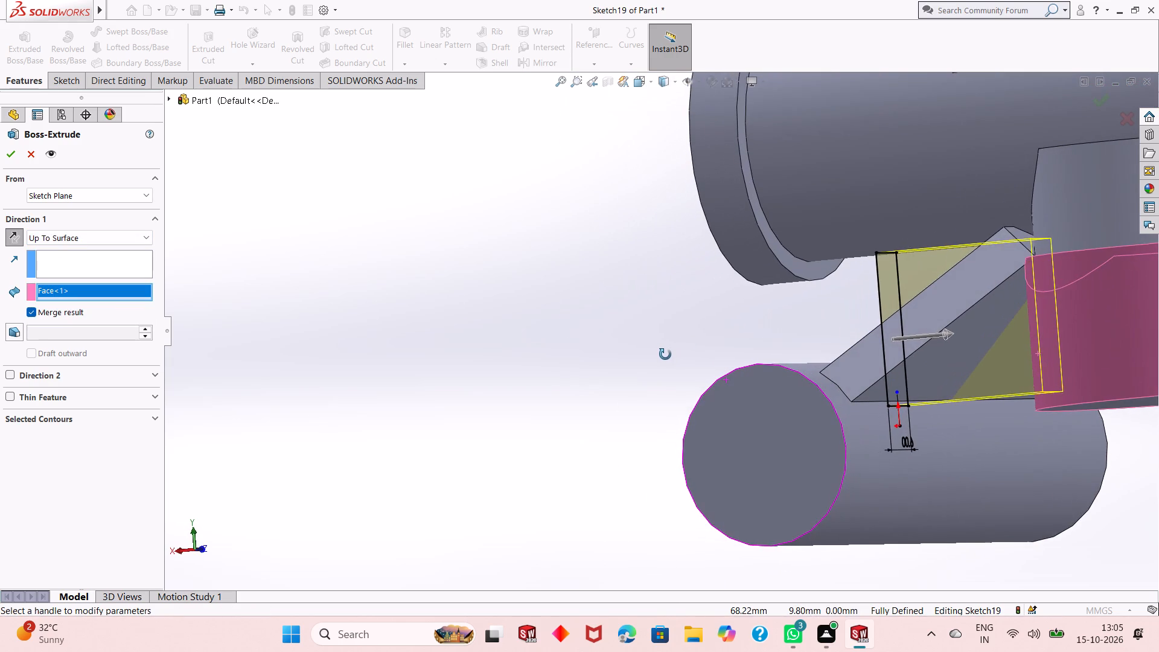
{"action": "middle_click_drag", "start_coordinate": [665, 354], "coordinate": [692, 385]}
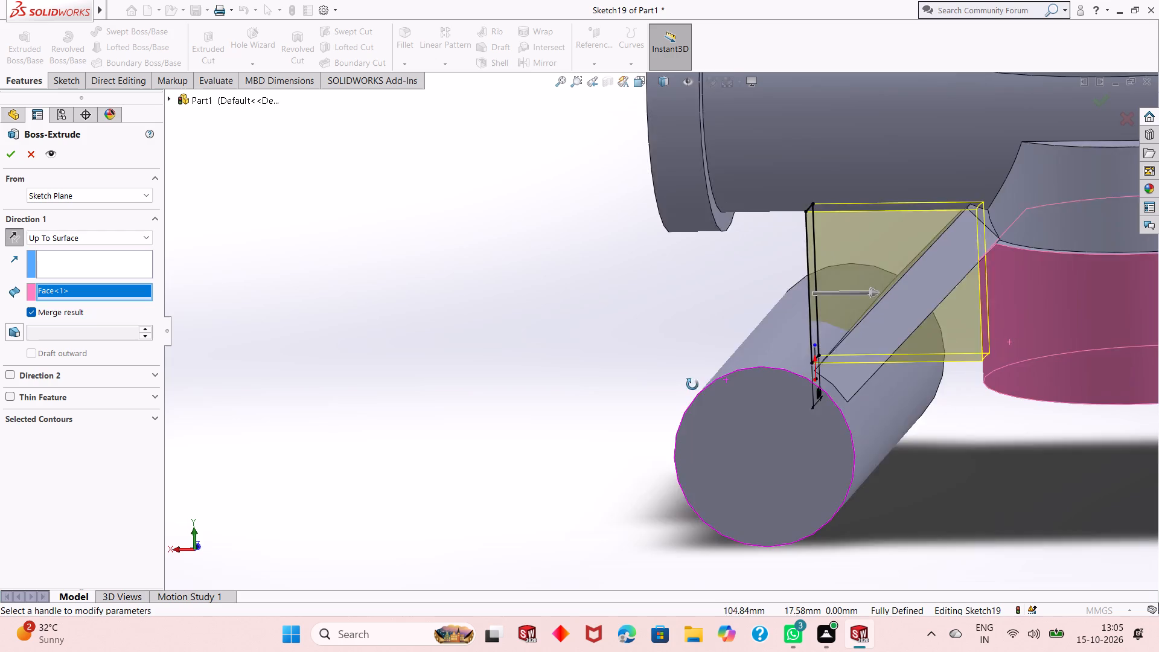
{"action": "middle_click_drag", "start_coordinate": [692, 385], "coordinate": [694, 360]}
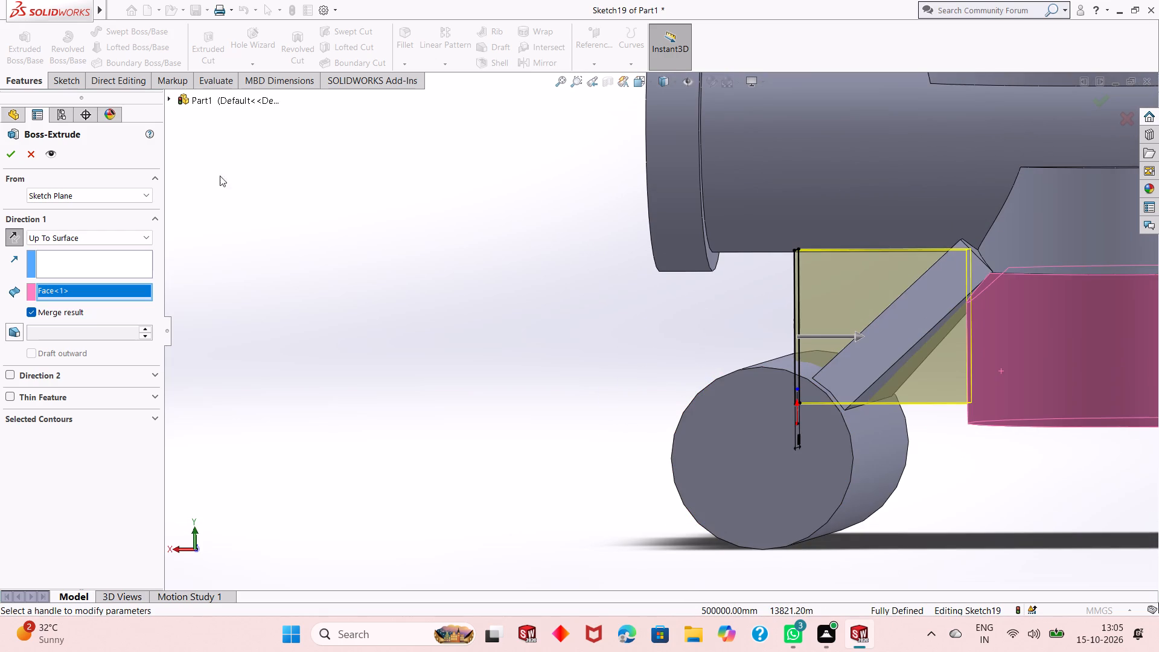
{"action": "left_click", "coordinate": [11, 153]}
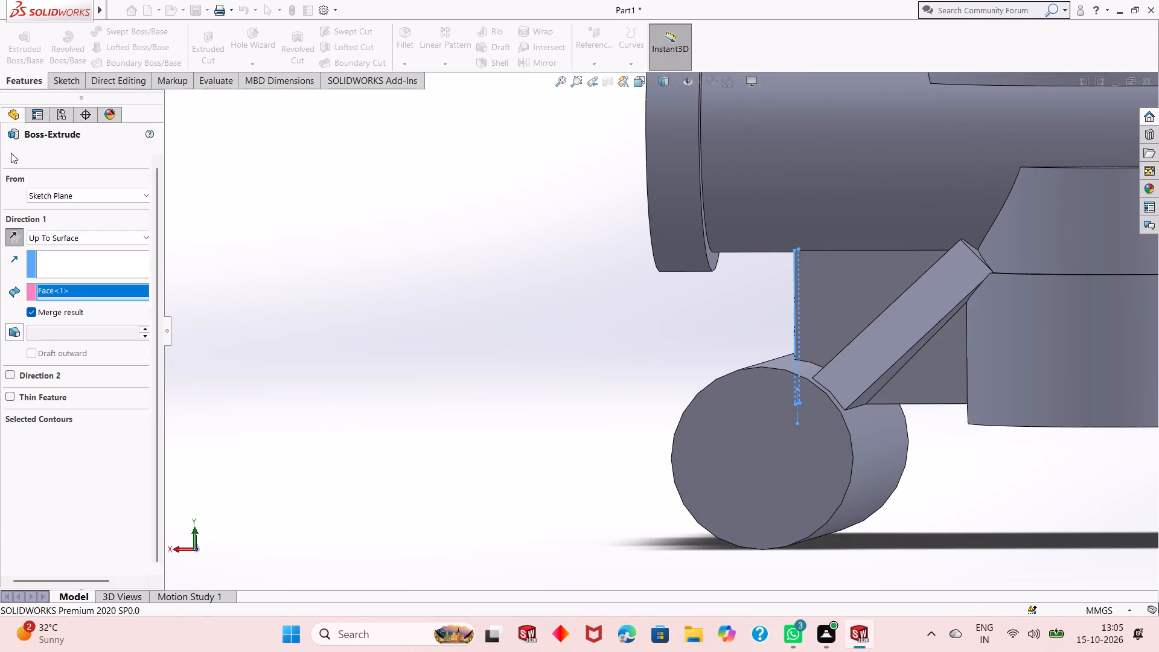
{"action": "key", "text": "Escape"}
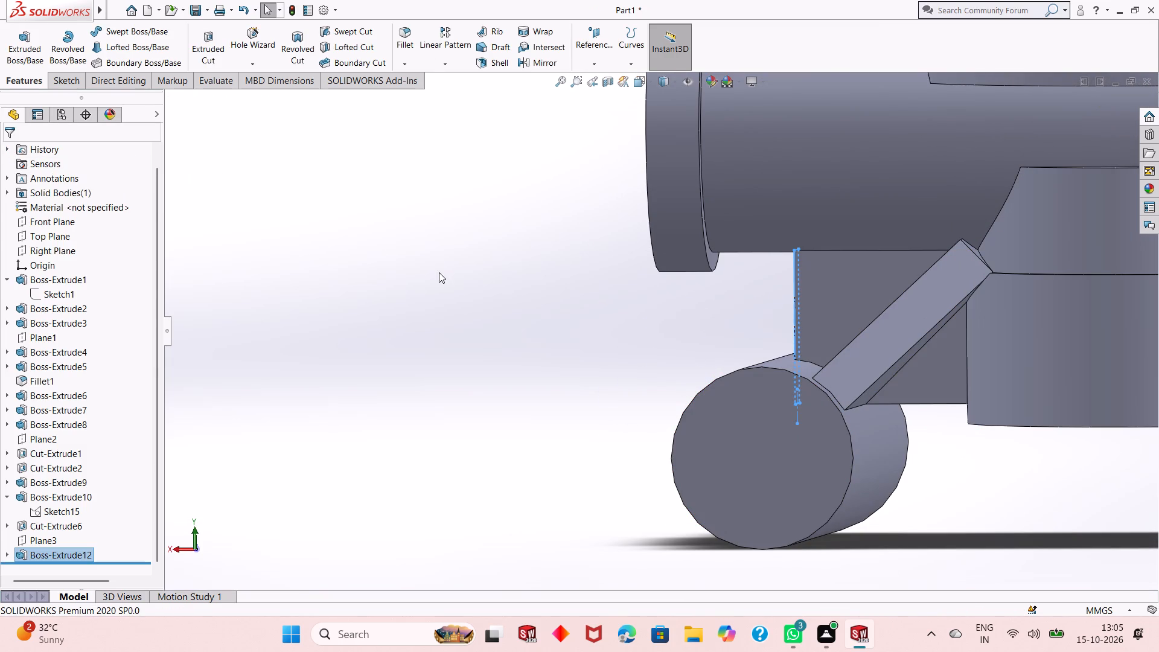
Examine from several angles how the extruded rib meets the cylinders and the sloped web.
{"action": "middle_click_drag", "start_coordinate": [441, 272], "coordinate": [428, 298]}
{"action": "scroll", "coordinate": [441, 298], "scroll_direction": "up", "scroll_amount": 2}
{"action": "scroll", "coordinate": [621, 320], "scroll_direction": "up", "scroll_amount": 1}
{"action": "middle_click_drag", "start_coordinate": [692, 313], "coordinate": [793, 308]}
{"action": "key", "text": "Escape"}
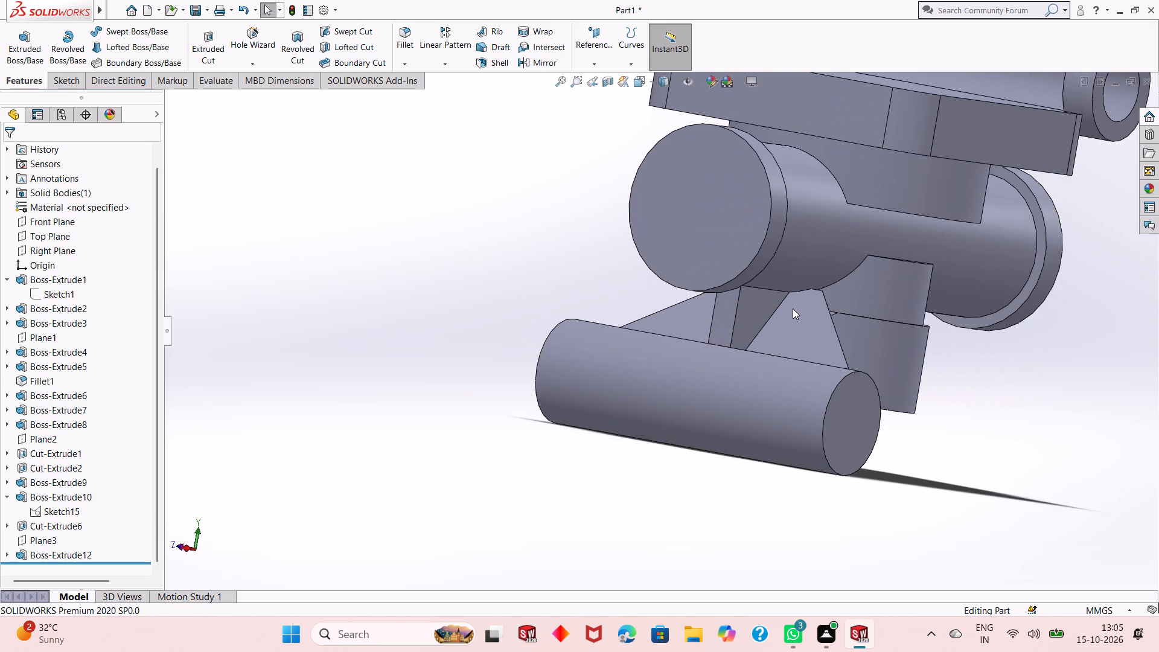
{"action": "middle_click_drag", "start_coordinate": [793, 308], "coordinate": [777, 330]}
{"action": "scroll", "coordinate": [777, 331], "scroll_direction": "up", "scroll_amount": 4}
{"action": "middle_click_drag", "start_coordinate": [895, 286], "coordinate": [852, 303]}
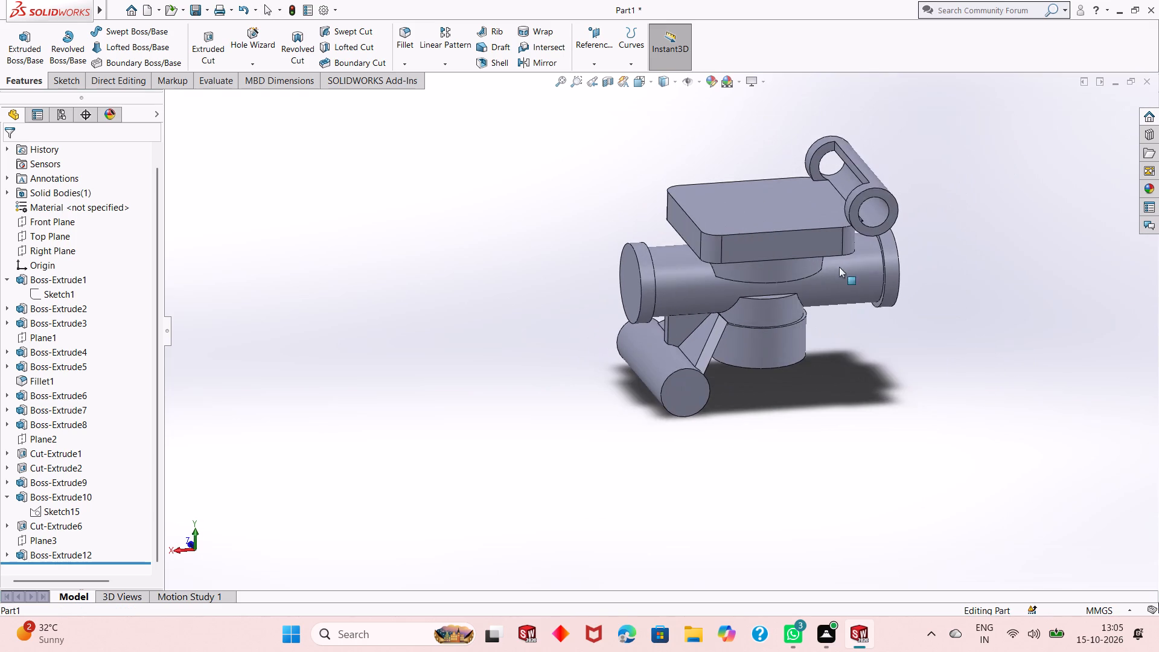
Start a new sketch on the Front Plane.
{"action": "scroll", "coordinate": [839, 267], "scroll_direction": "down", "scroll_amount": 3}
{"action": "scroll", "coordinate": [517, 342], "scroll_direction": "up", "scroll_amount": 2}
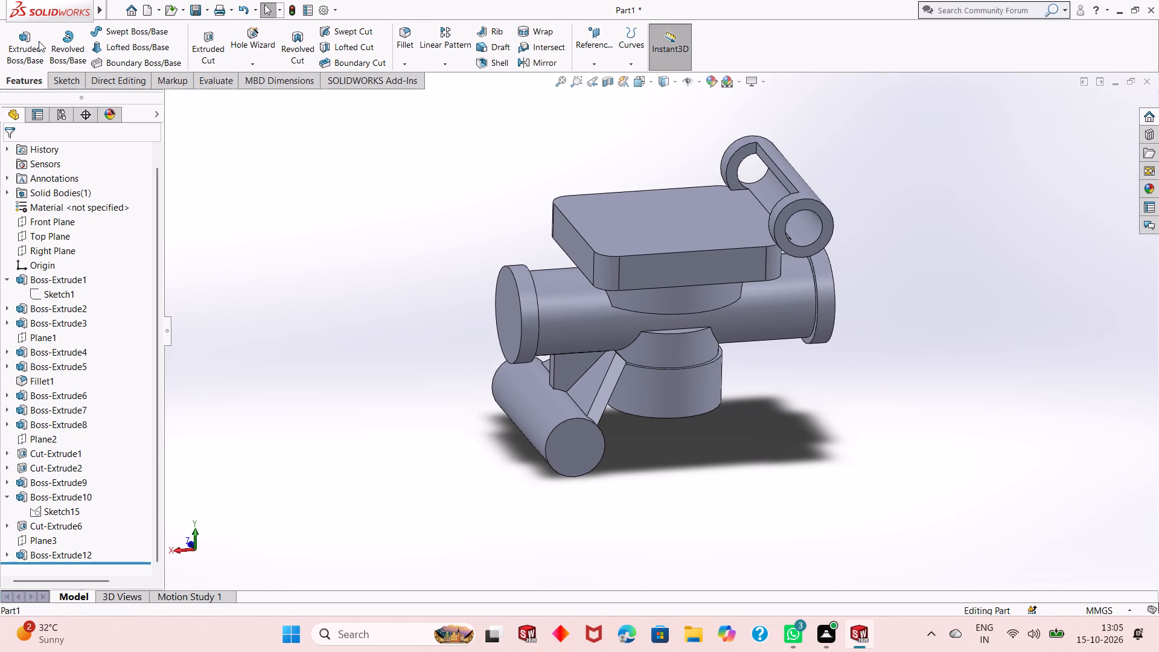
{"action": "left_click", "coordinate": [46, 249]}
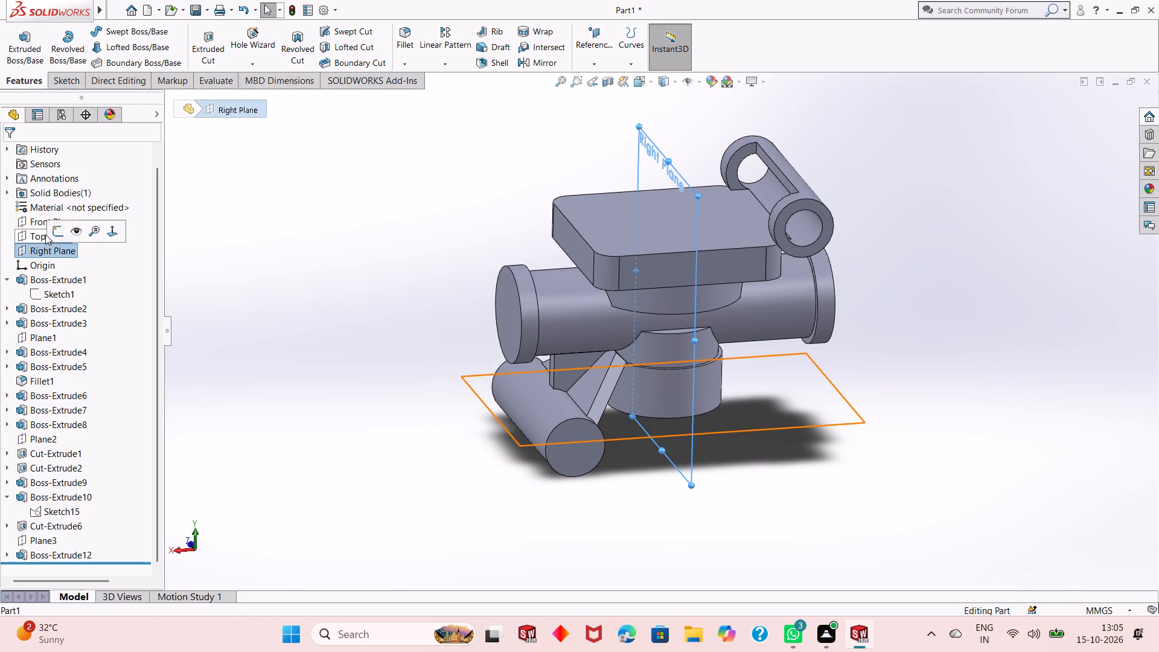
{"action": "key", "text": "Escape"}
{"action": "key", "text": "Escape"}
{"action": "left_click", "coordinate": [50, 225]}
{"action": "left_click", "coordinate": [66, 205]}
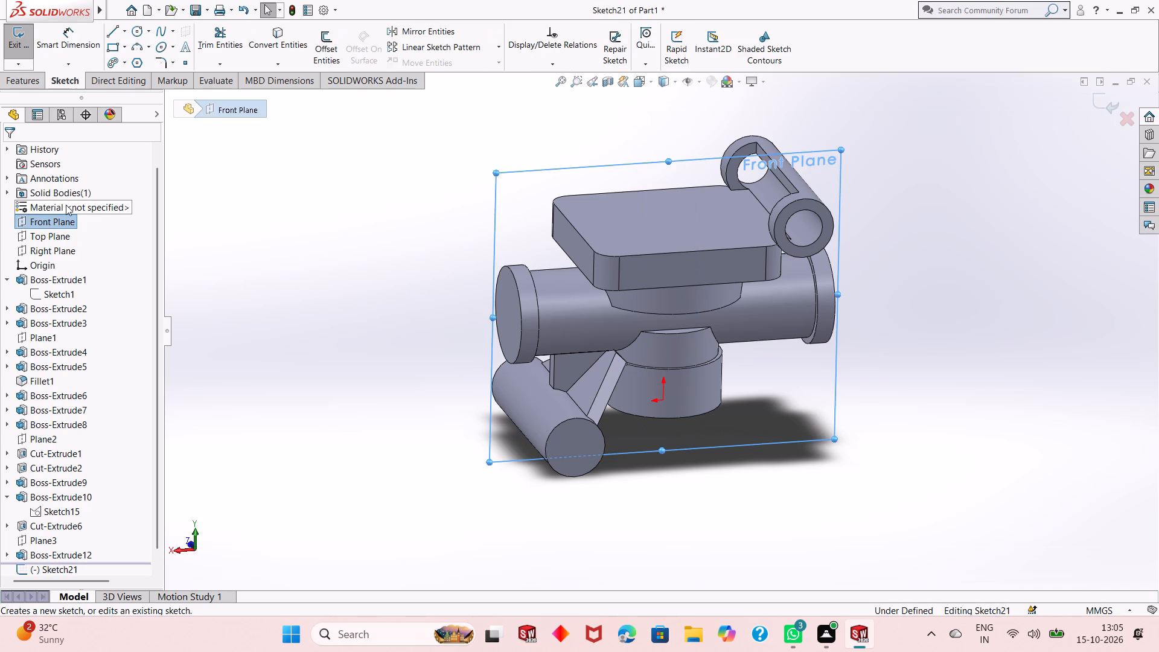
{"action": "key", "text": "ctrl+8"}
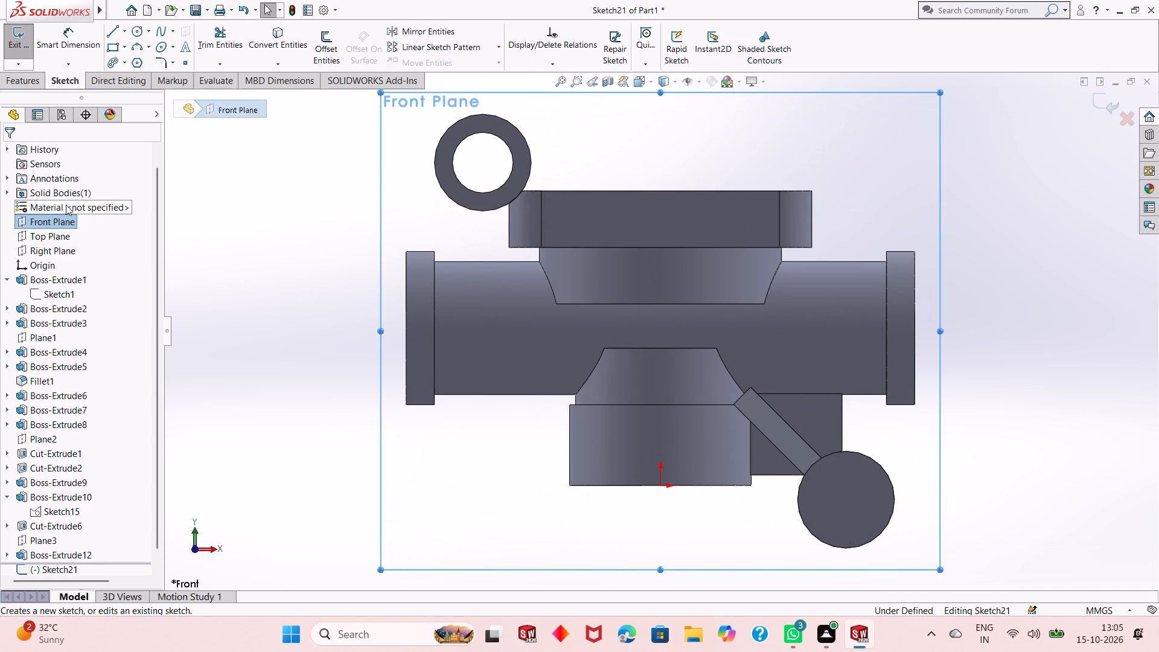
{"action": "key", "text": "ctrl+8"}
{"action": "key", "text": "Escape"}
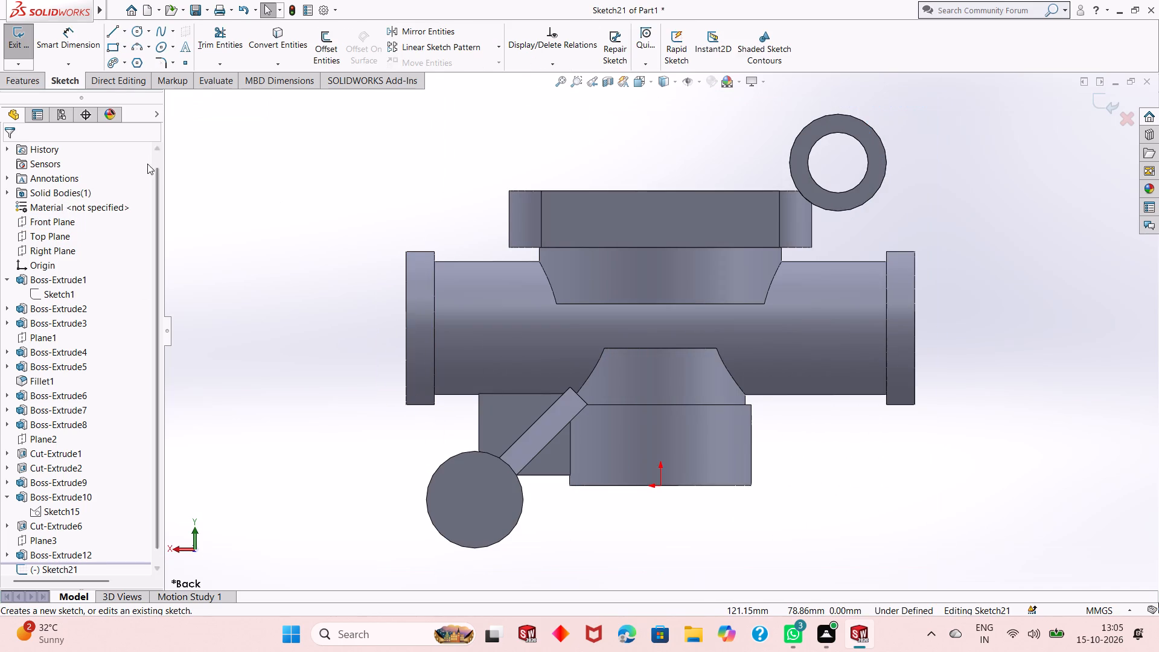
Draw a sloped centerline about 37 mm long from inside the lower vertical boss up to the main horizontal cylinder, opposite the existing rib.
{"action": "left_click", "coordinate": [123, 31]}
{"action": "left_click", "coordinate": [129, 67]}
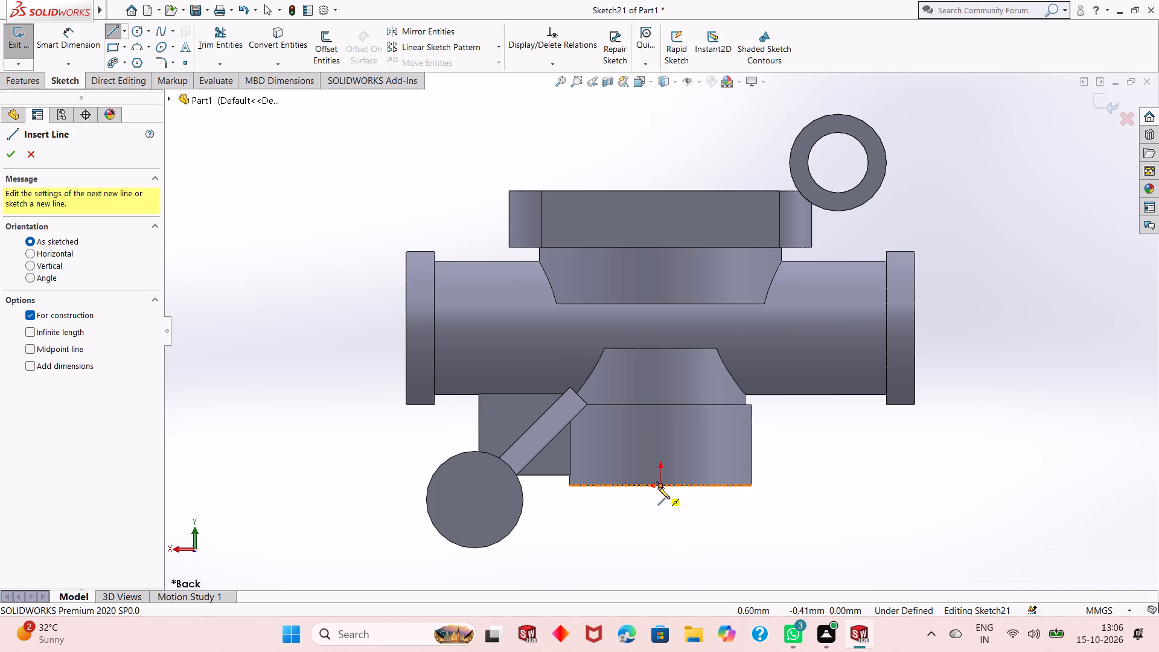
{"action": "left_click", "coordinate": [710, 476]}
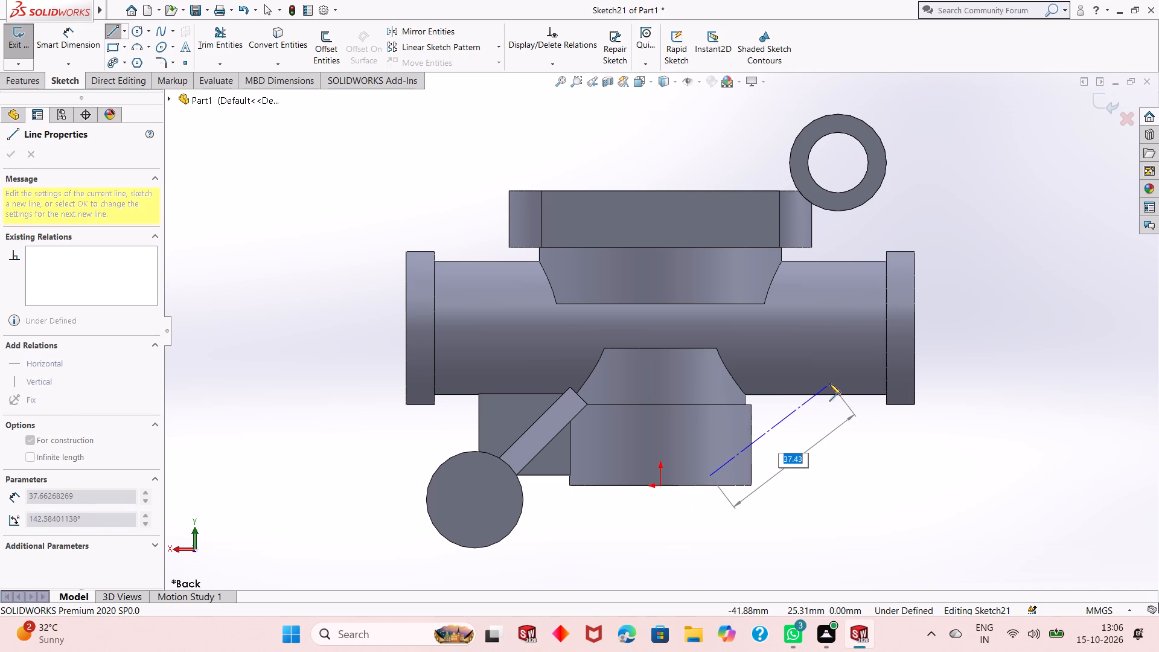
{"action": "left_click", "coordinate": [829, 388]}
{"action": "right_click", "coordinate": [829, 388]}
{"action": "left_click", "coordinate": [846, 400]}
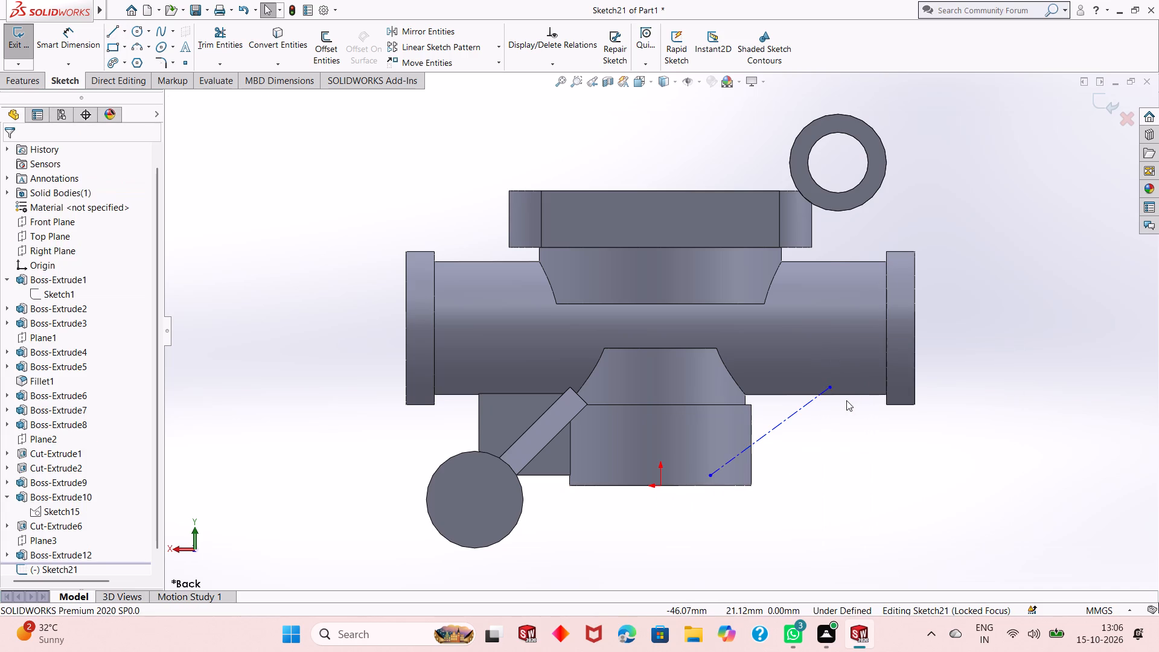
Draw a vertical centerline about 9 mm long upward from the origin.
{"action": "left_click", "coordinate": [124, 37]}
{"action": "left_click", "coordinate": [127, 63]}
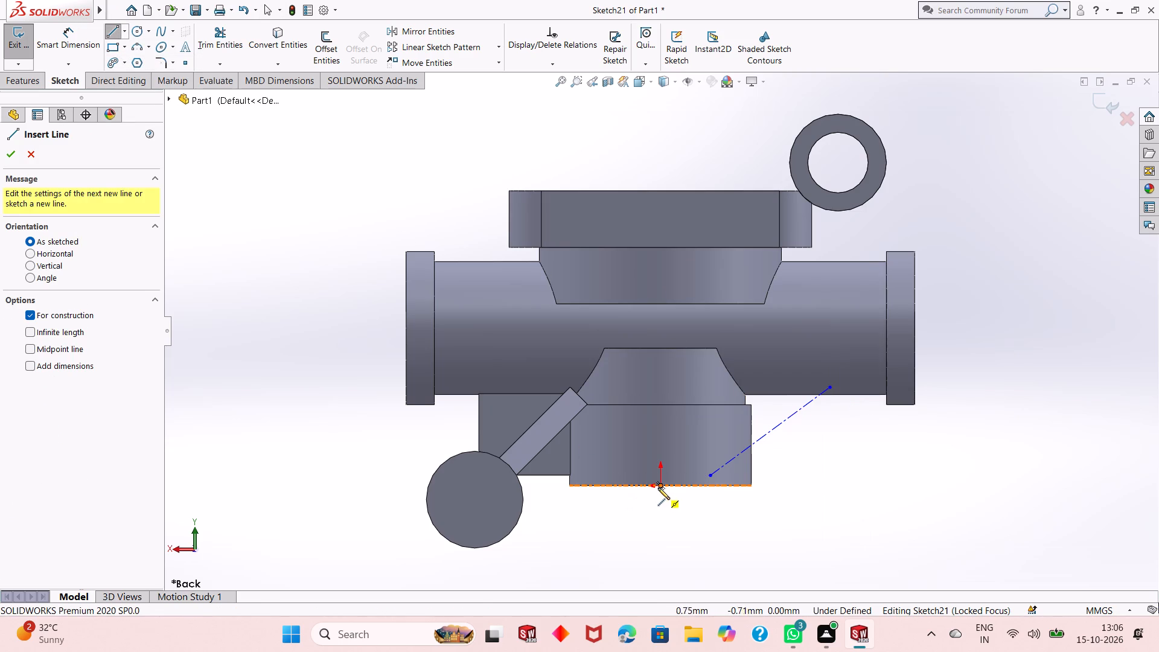
{"action": "left_click", "coordinate": [661, 487]}
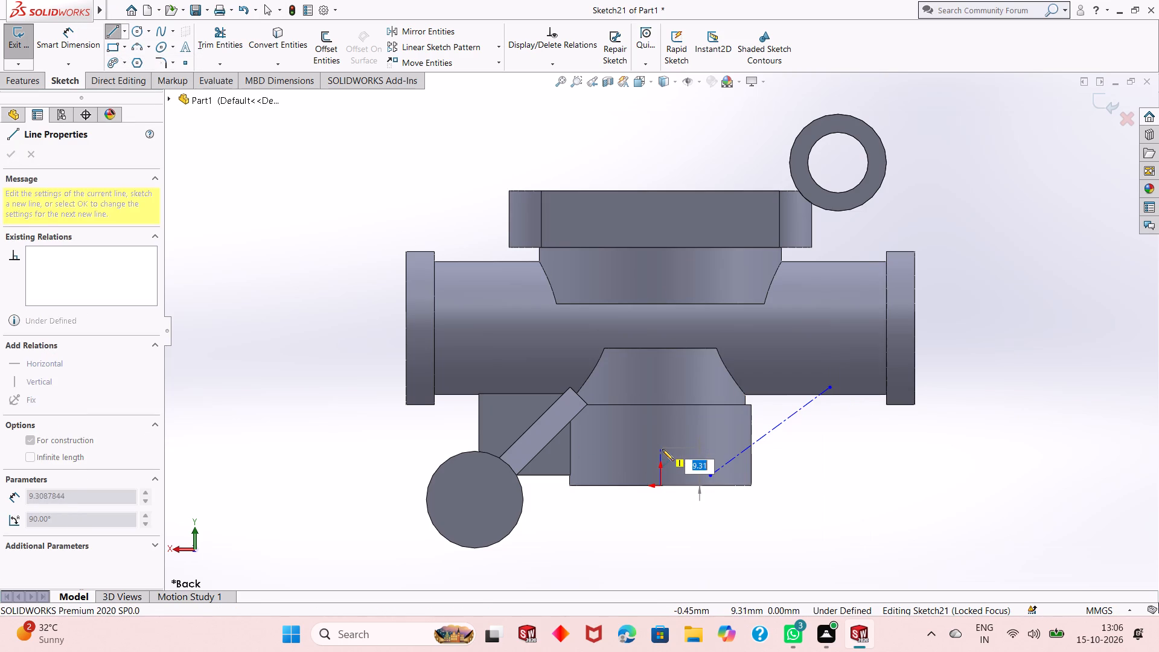
{"action": "left_click", "coordinate": [662, 450]}
{"action": "right_click", "coordinate": [662, 450]}
{"action": "left_click", "coordinate": [671, 452]}
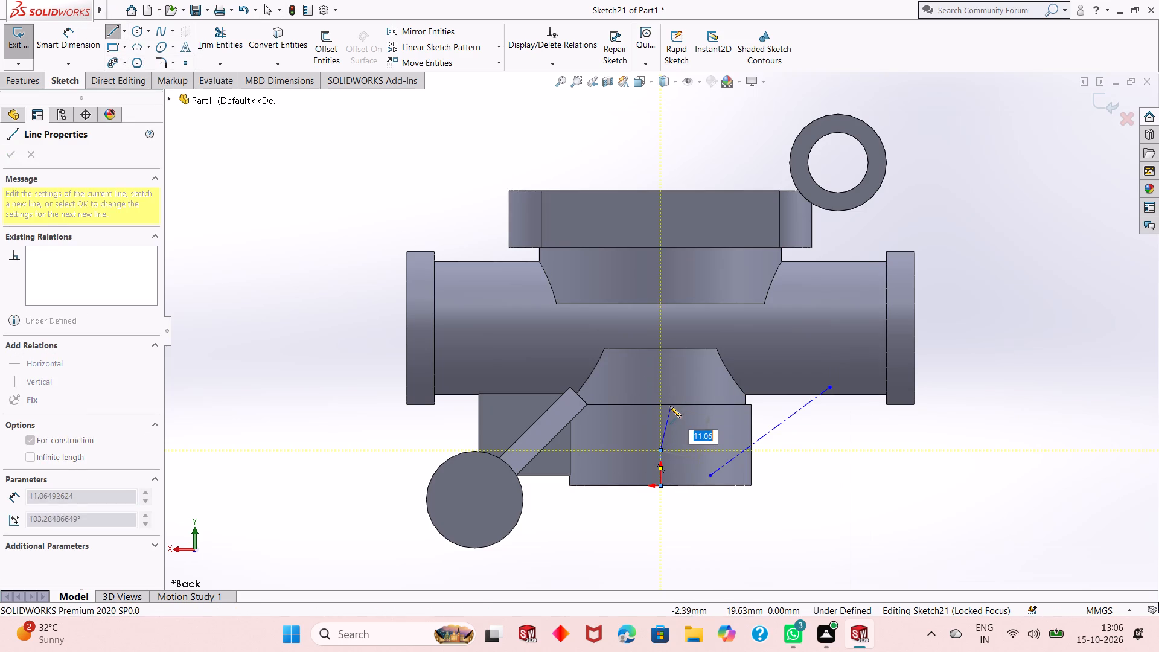
{"action": "key", "text": "Escape"}
{"action": "key", "text": "Escape"}
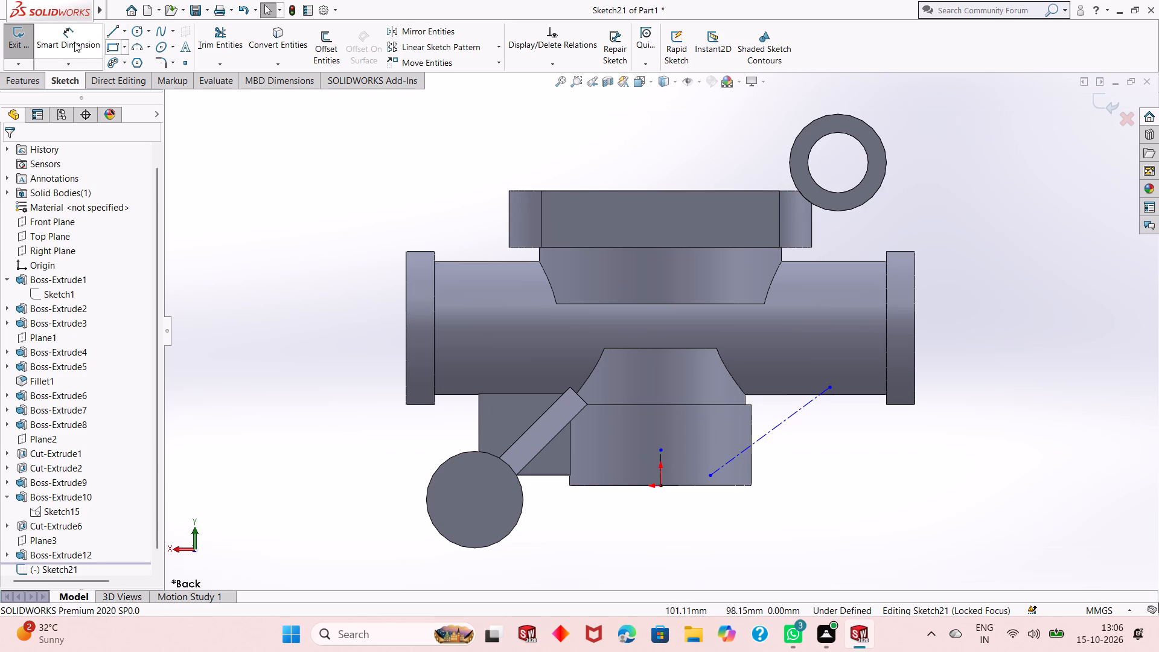
Dimension the angle between the vertical centerline and the sloped centerline to 45°.
{"action": "left_click", "coordinate": [74, 42]}
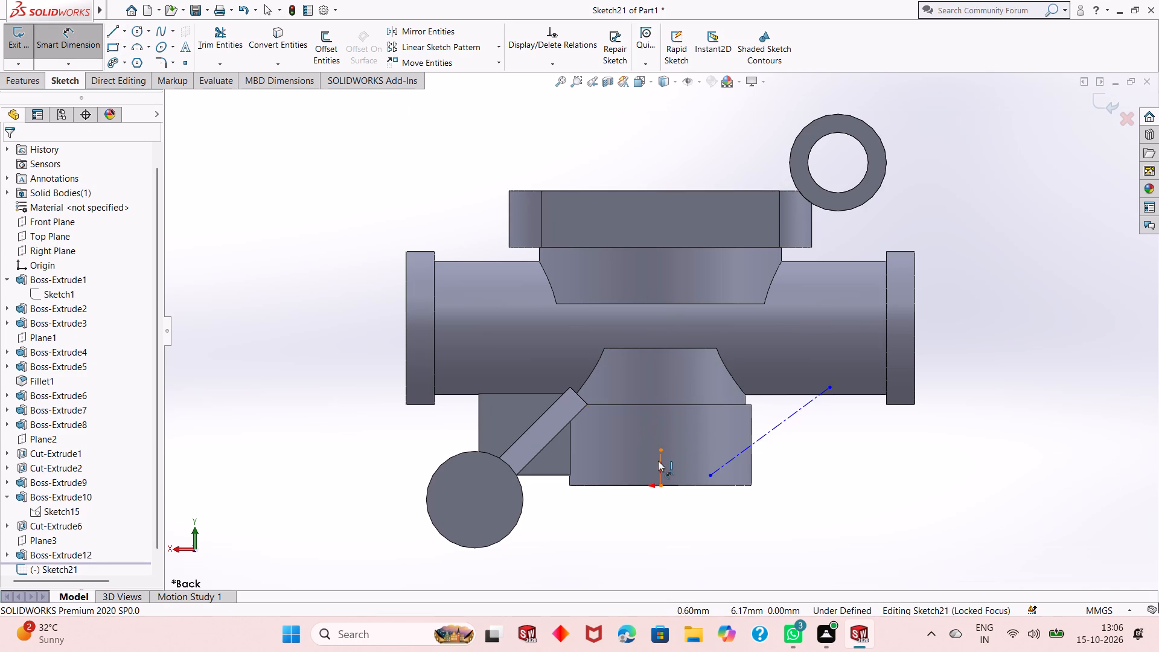
{"action": "left_click", "coordinate": [658, 461]}
{"action": "left_click", "coordinate": [720, 467]}
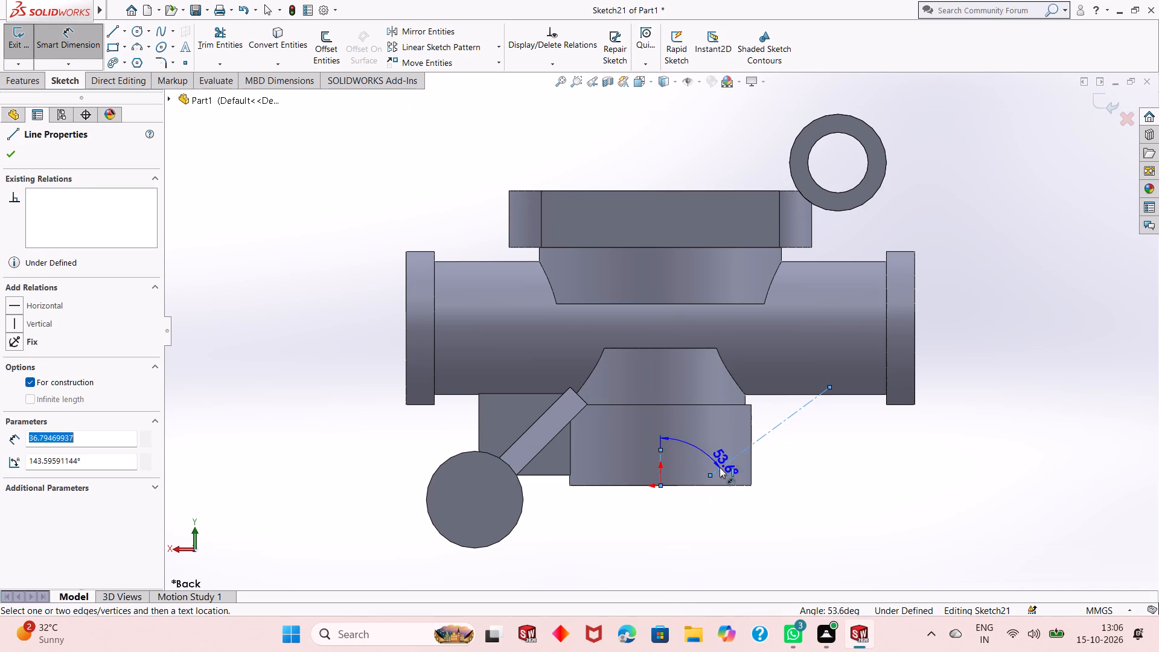
{"action": "left_click", "coordinate": [709, 437]}
{"action": "type", "text": "45"}
{"action": "key", "text": "Return"}
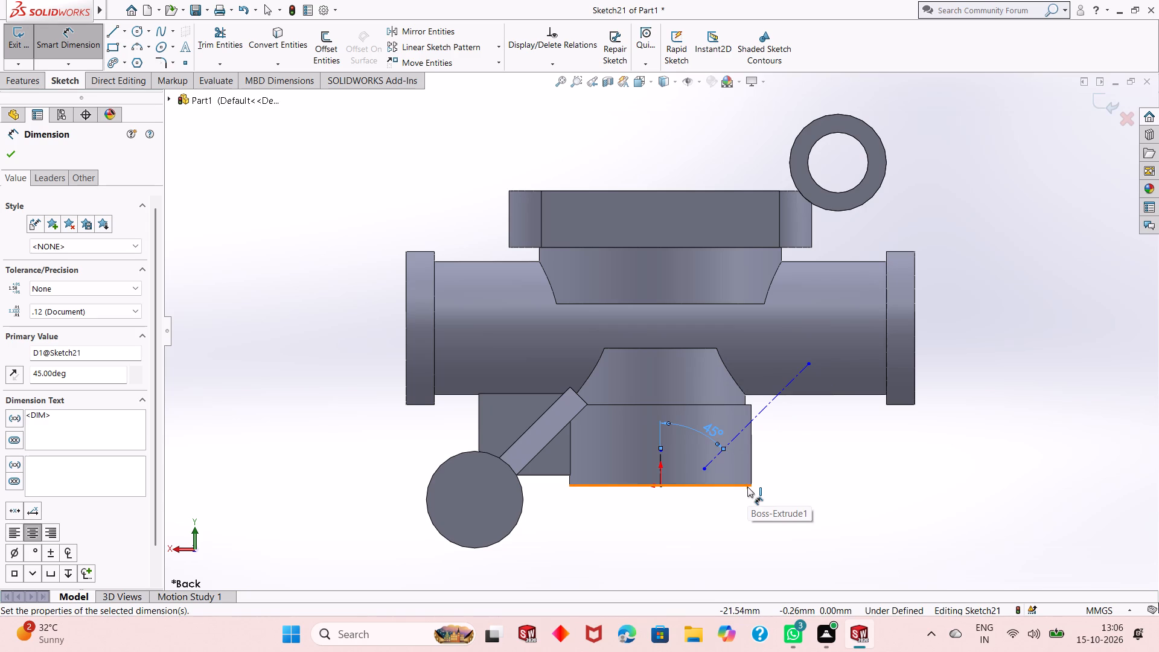
{"action": "key", "text": "Escape"}
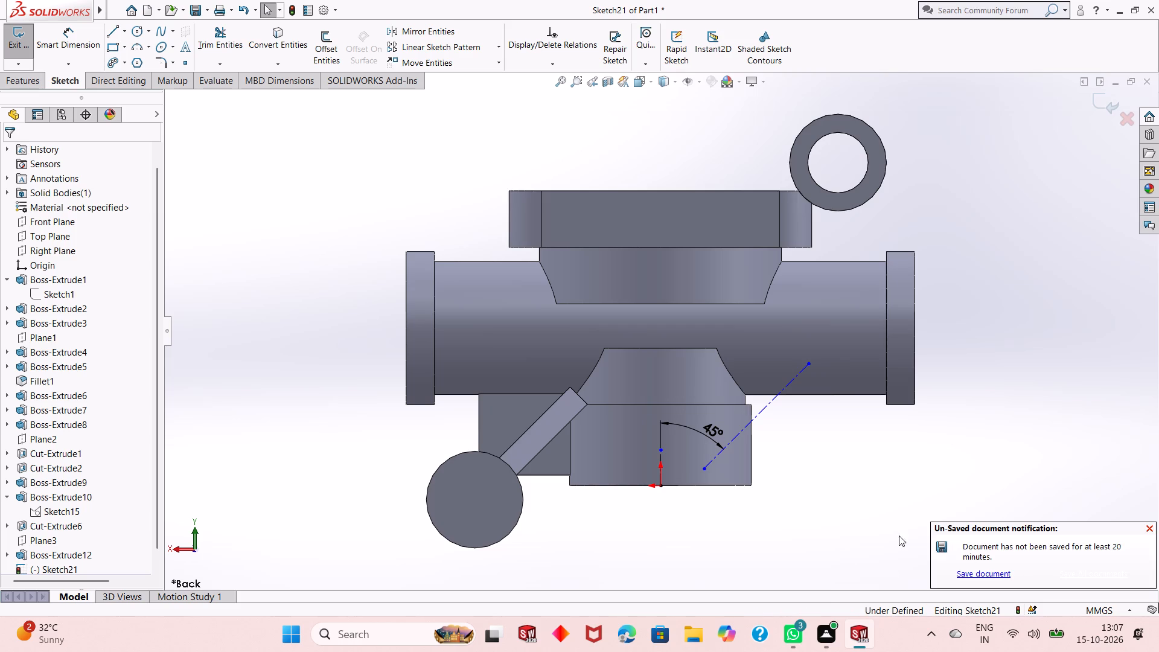
Dimension the sloped centerline 8 mm from the lower vertical boss's adjacent bottom corner and exit the sketch.
{"action": "left_click", "coordinate": [85, 32]}
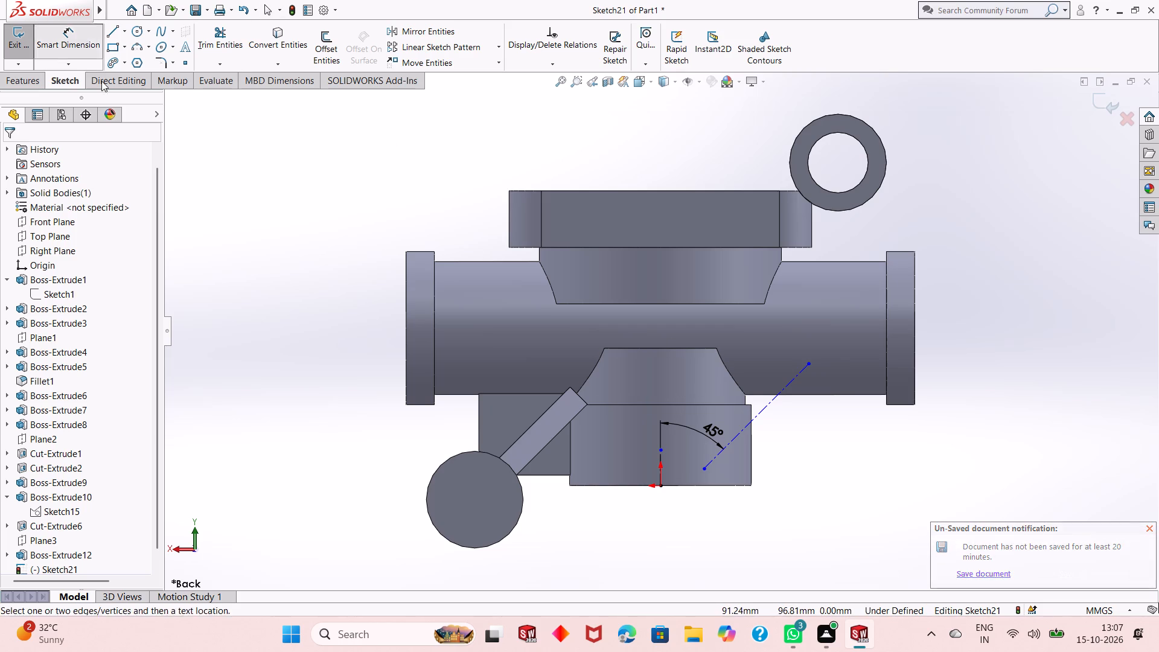
{"action": "left_click", "coordinate": [753, 485]}
{"action": "left_click", "coordinate": [720, 453]}
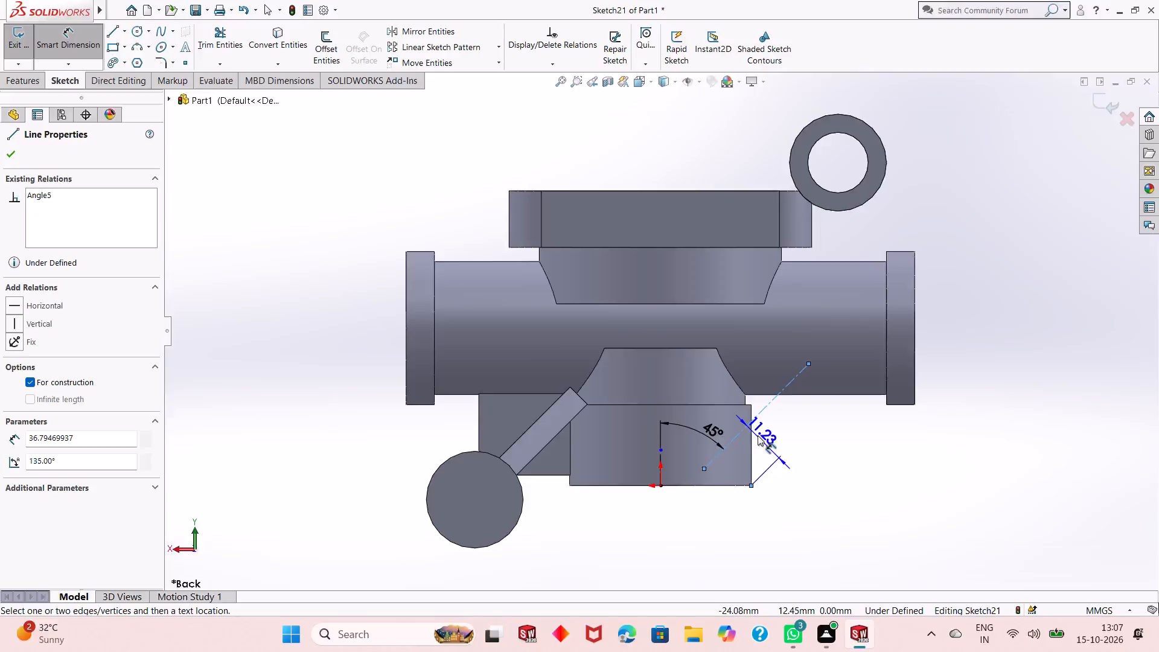
{"action": "left_click", "coordinate": [761, 433]}
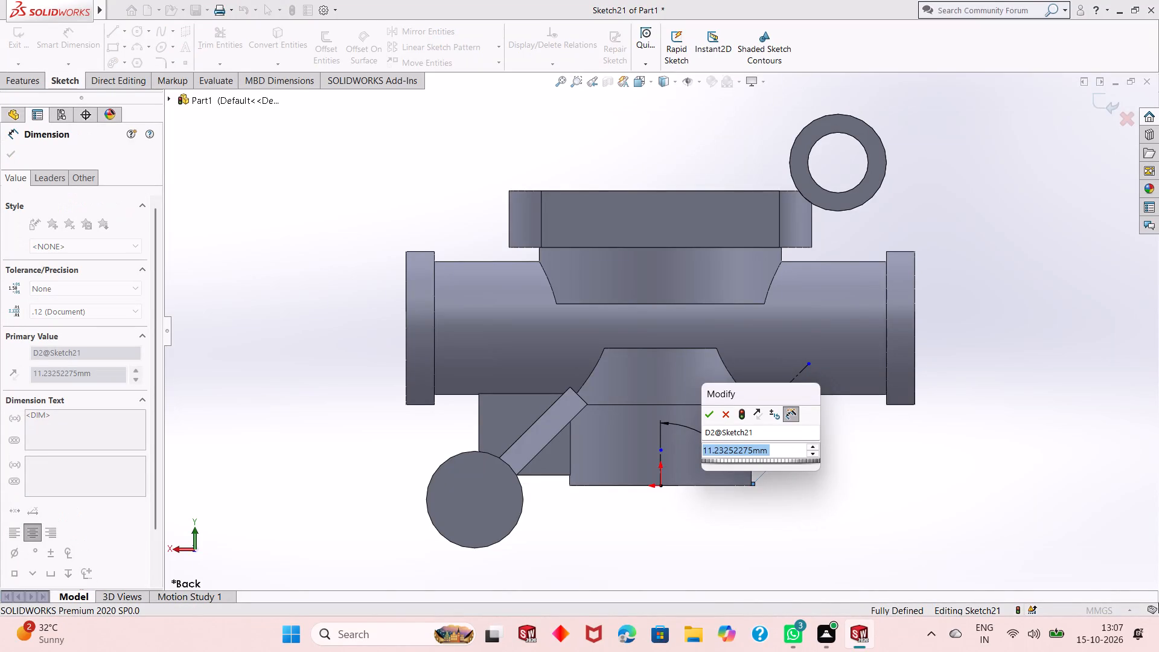
{"action": "key", "text": "8"}
{"action": "key", "text": "Return"}
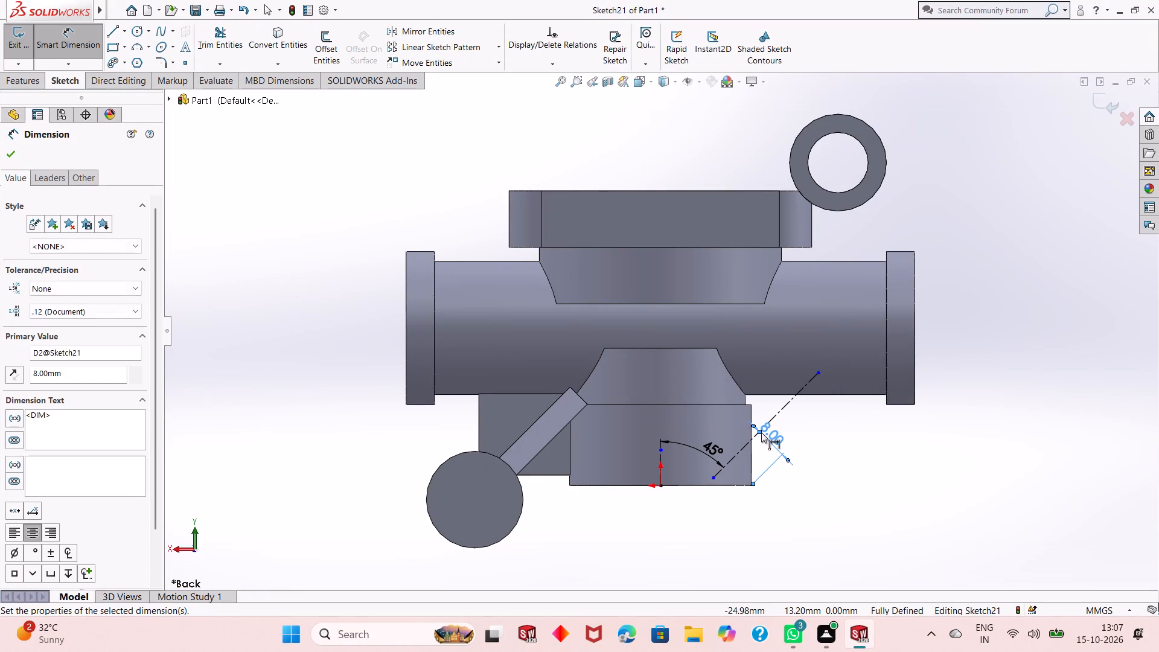
{"action": "key", "text": "Escape"}
{"action": "key", "text": "Escape"}
{"action": "key", "text": "Escape"}
{"action": "key", "text": "Escape"}
{"action": "key", "text": "Escape"}
{"action": "key", "text": "Escape"}
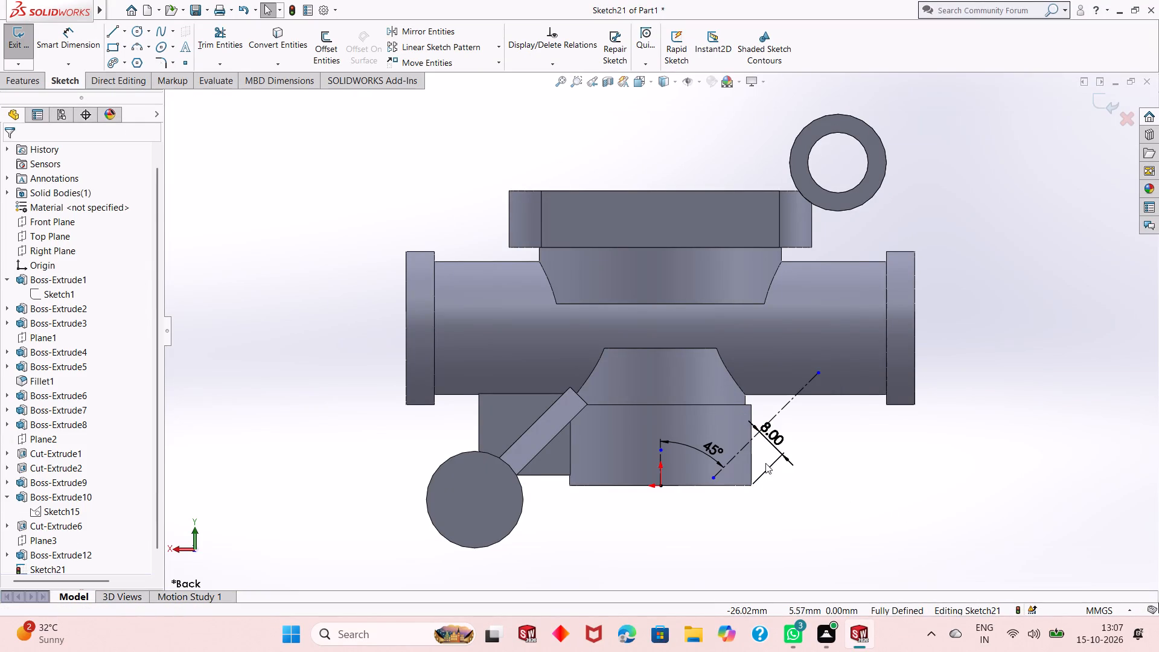
{"action": "scroll", "coordinate": [765, 461], "scroll_direction": "up", "scroll_amount": 1}
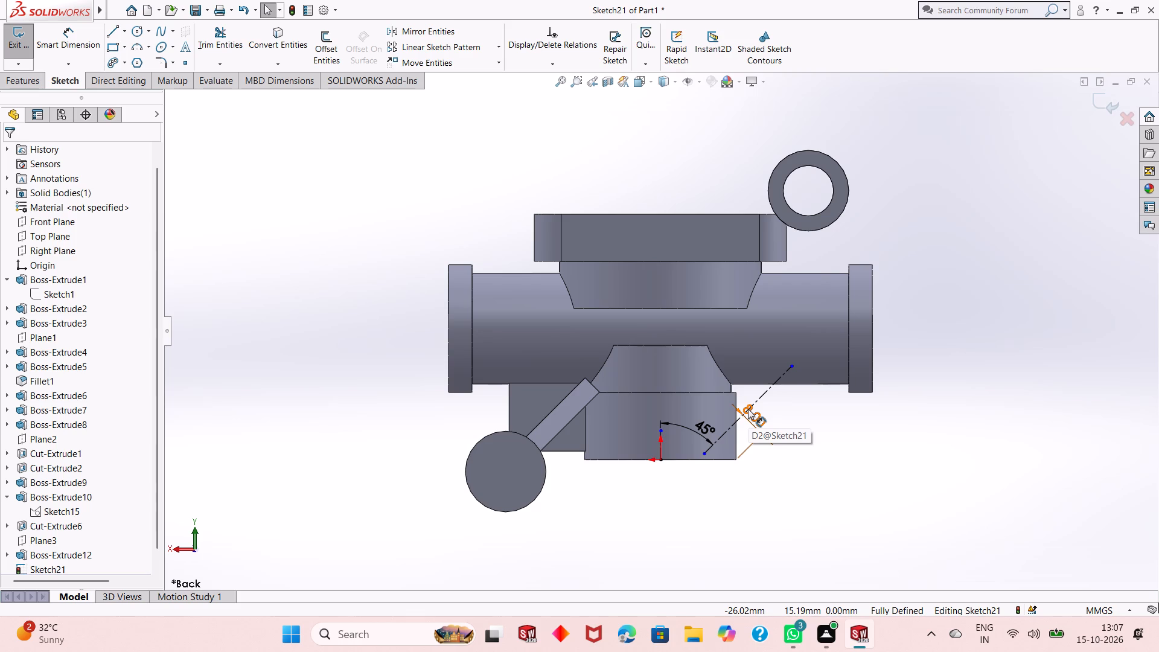
{"action": "key", "text": "Escape"}
{"action": "key", "text": "Escape"}
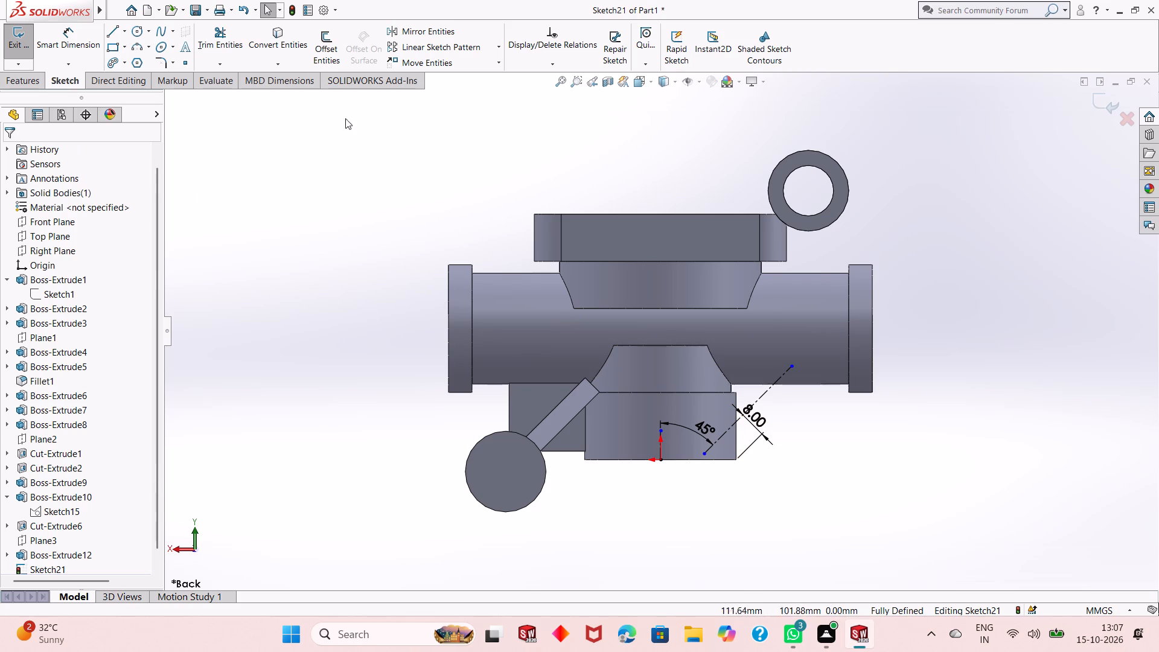
{"action": "left_click", "coordinate": [1100, 107]}
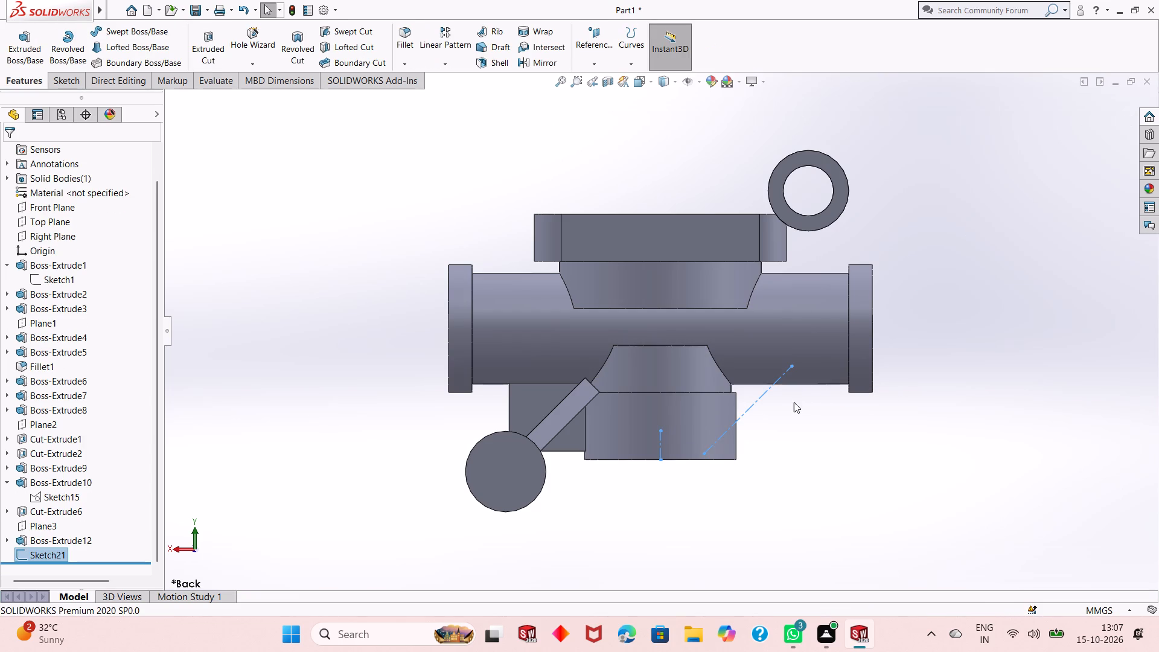
Create a reference plane through the sloped centerline's upper endpoint and perpendicular to that centerline.
{"action": "middle_click_drag", "start_coordinate": [790, 421], "coordinate": [767, 421]}
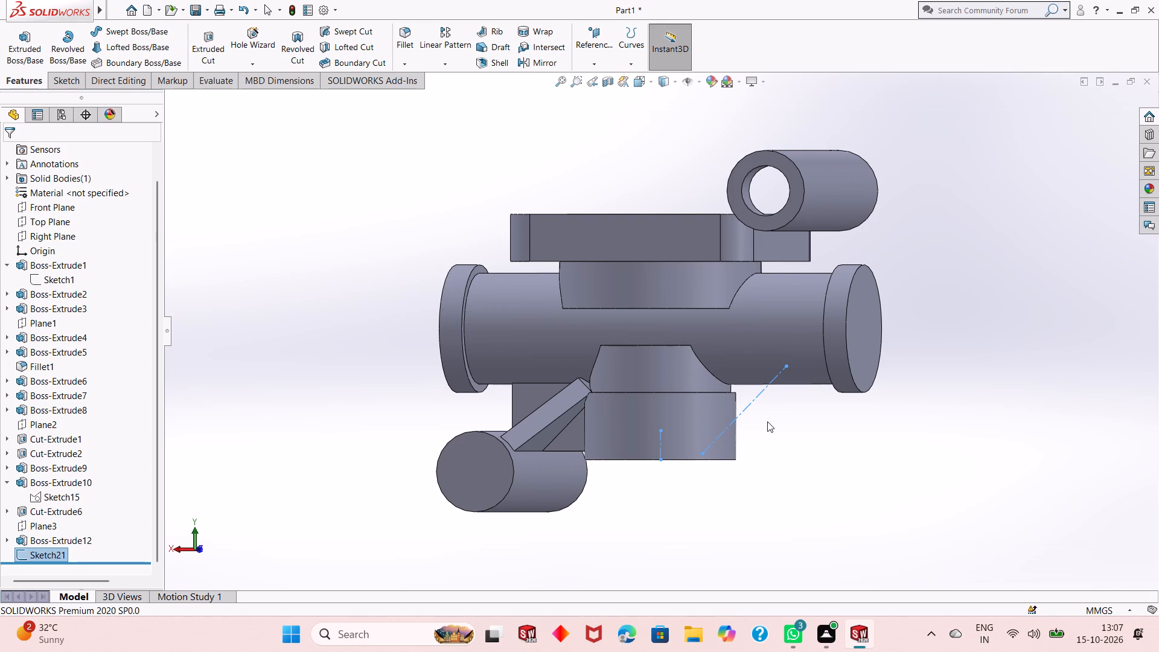
{"action": "middle_click_drag", "start_coordinate": [772, 448], "coordinate": [738, 455]}
{"action": "middle_click_drag", "start_coordinate": [738, 455], "coordinate": [738, 464]}
{"action": "left_click", "coordinate": [600, 53]}
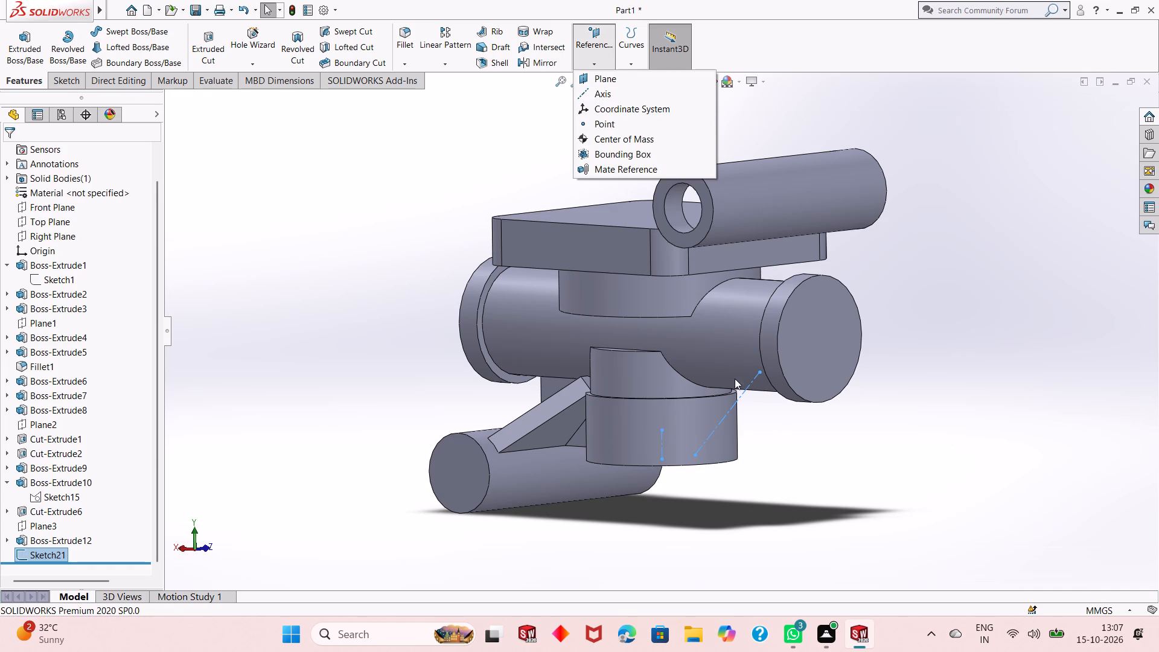
{"action": "middle_click_drag", "start_coordinate": [741, 401], "coordinate": [762, 432]}
{"action": "middle_click_drag", "start_coordinate": [776, 388], "coordinate": [794, 437]}
{"action": "left_click", "coordinate": [609, 80]}
{"action": "middle_click_drag", "start_coordinate": [809, 406], "coordinate": [822, 430]}
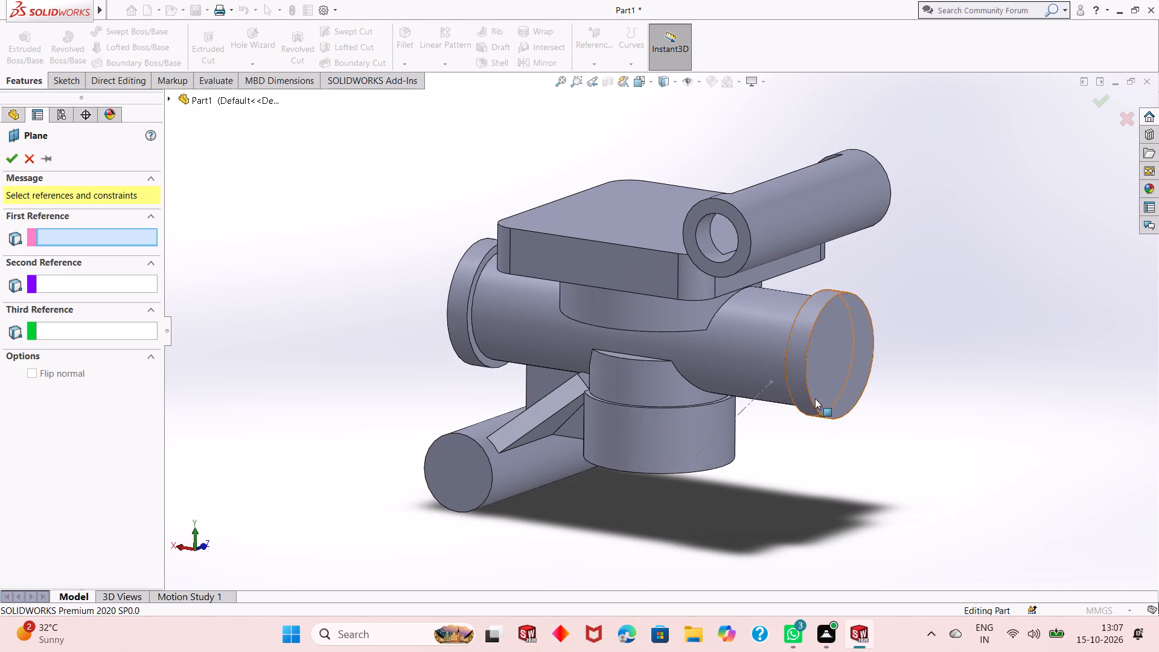
{"action": "left_click", "coordinate": [771, 383]}
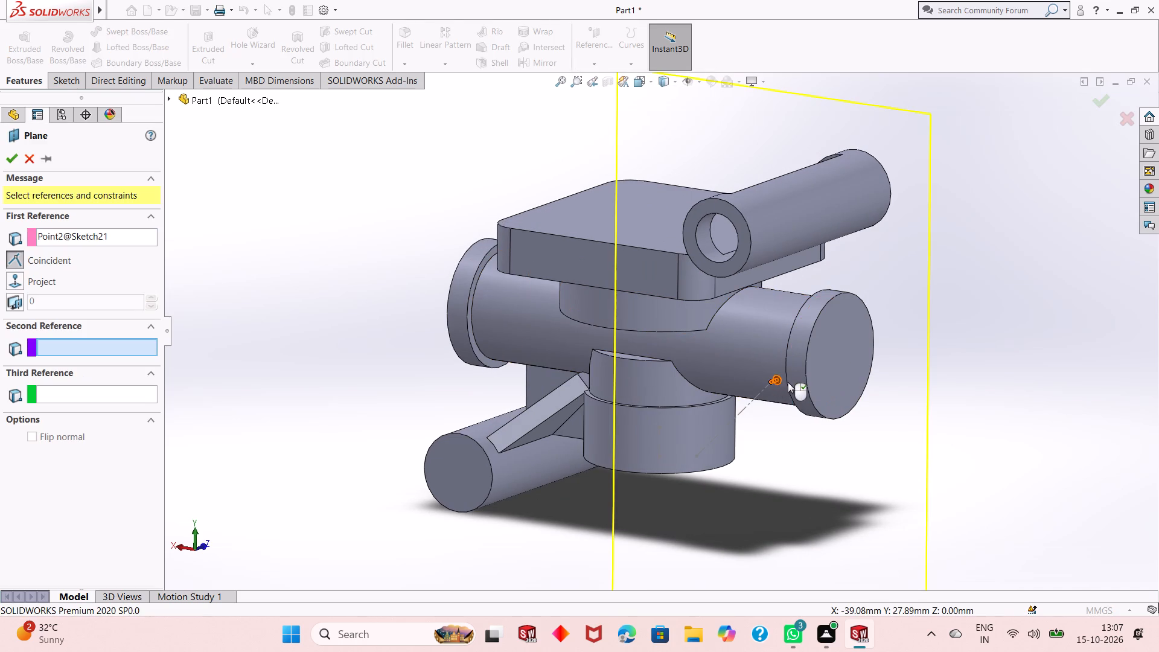
{"action": "left_click", "coordinate": [744, 406]}
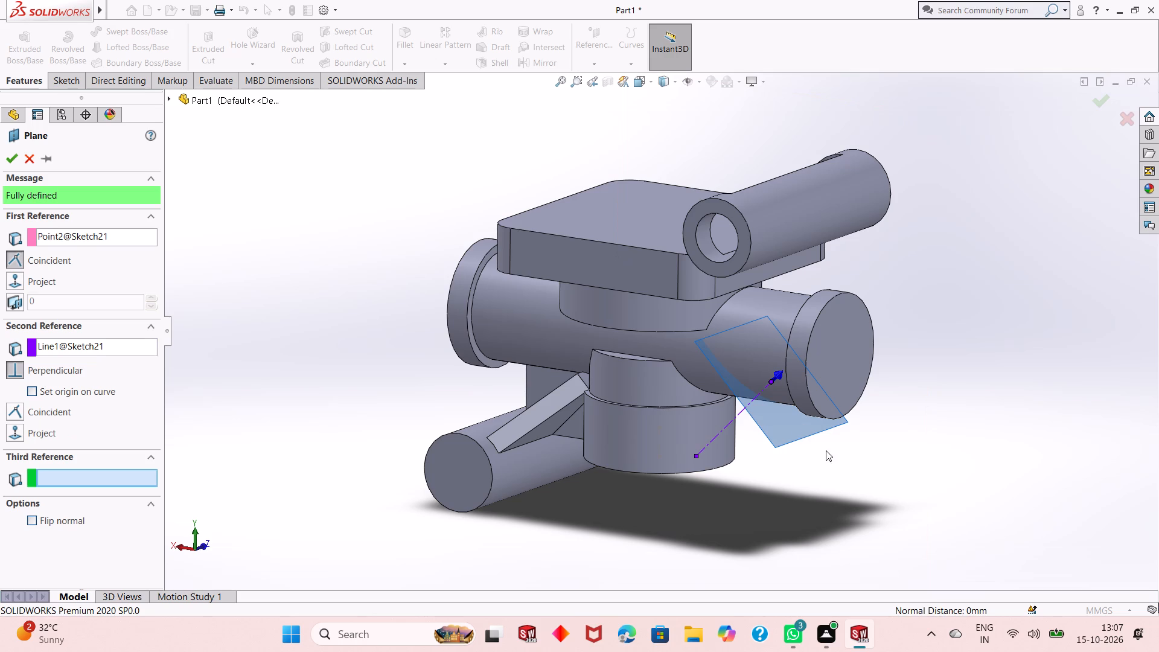
{"action": "middle_click_drag", "start_coordinate": [849, 441], "coordinate": [840, 427]}
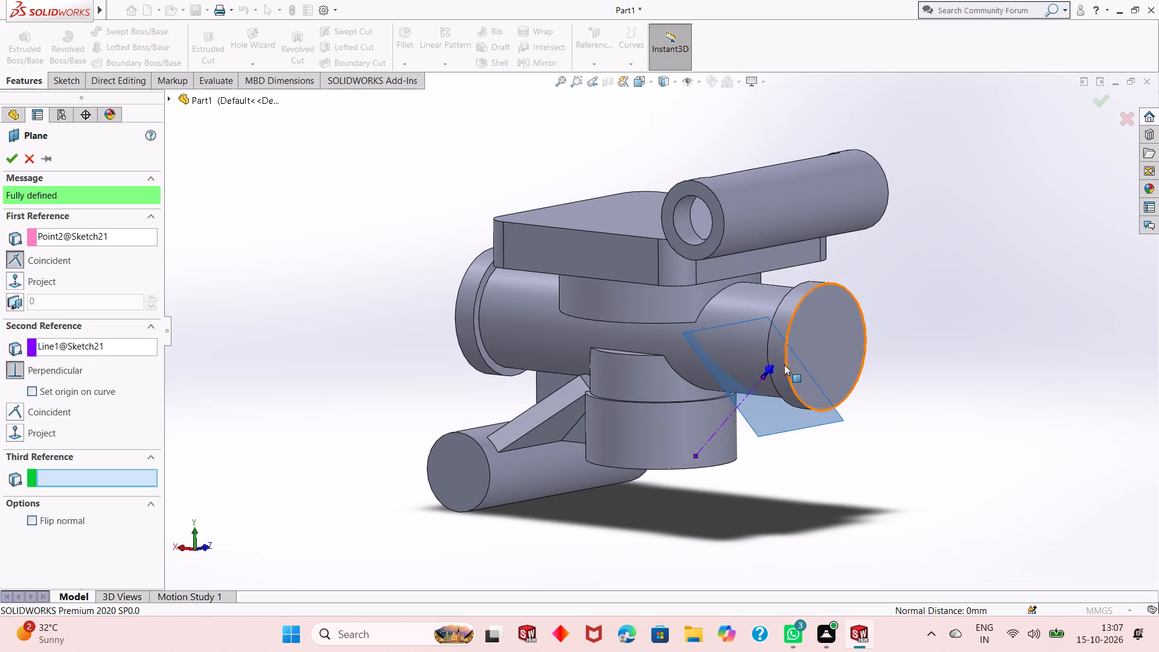
{"action": "left_click", "coordinate": [9, 157]}
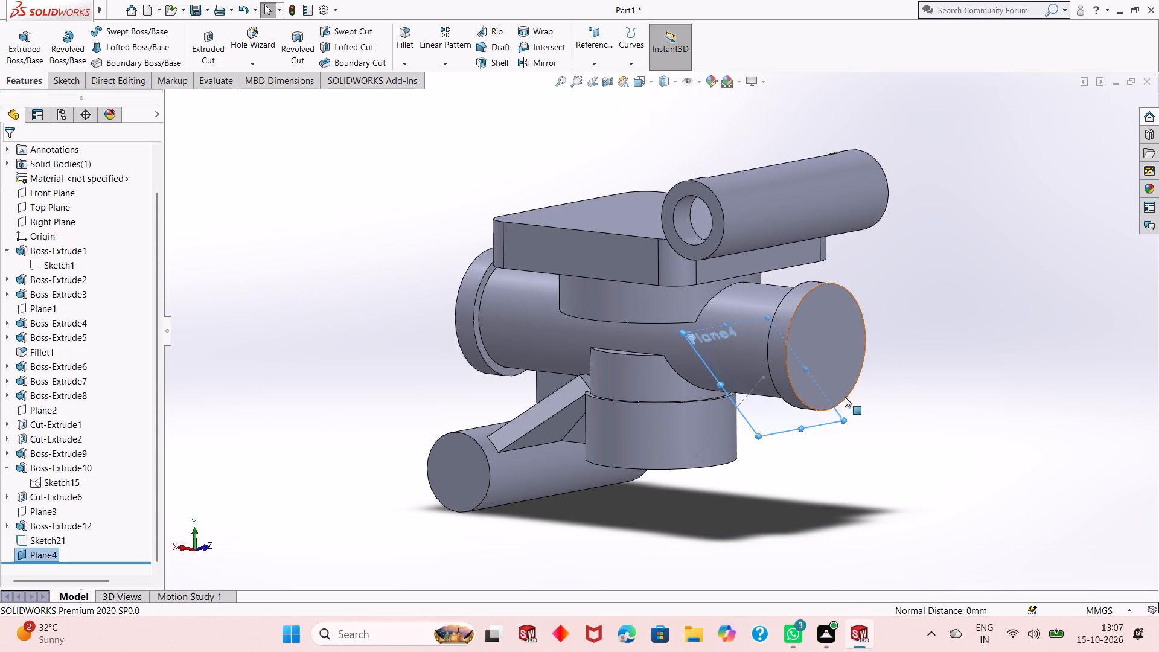
Start a new sketch on the reference plane perpendicular to the sloped centerline.
{"action": "middle_click_drag", "start_coordinate": [907, 368], "coordinate": [871, 395]}
{"action": "left_click", "coordinate": [691, 441]}
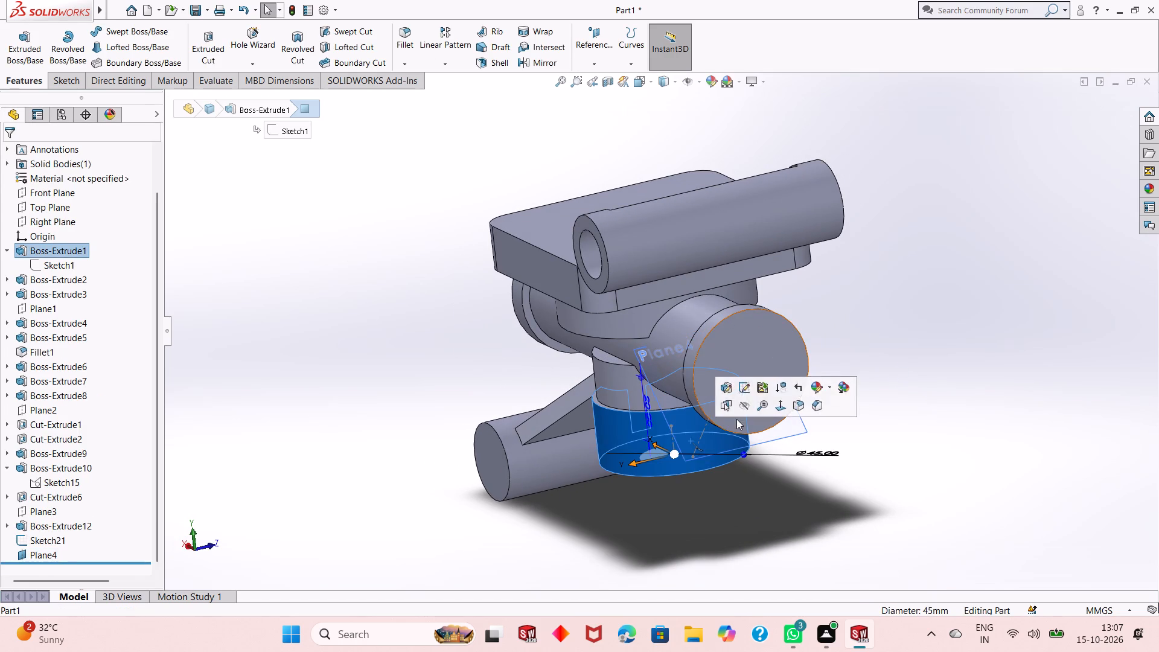
{"action": "key", "text": "Escape"}
{"action": "key", "text": "Escape"}
{"action": "middle_click_drag", "start_coordinate": [712, 448], "coordinate": [716, 491]}
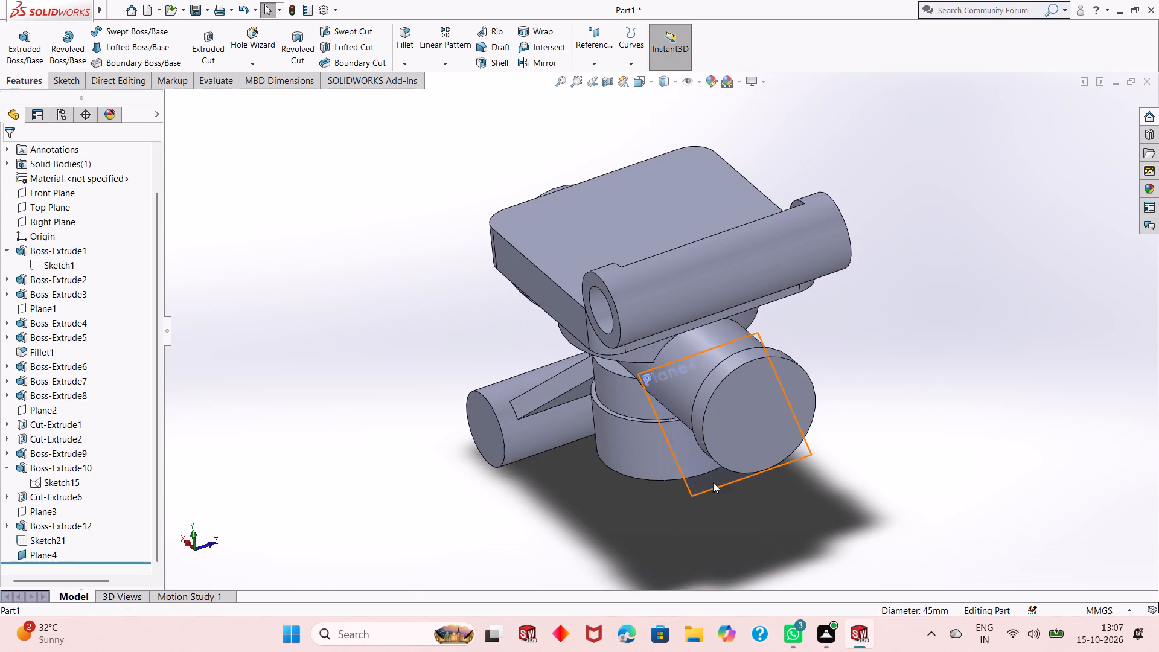
{"action": "left_click", "coordinate": [713, 482]}
{"action": "left_click", "coordinate": [770, 450]}
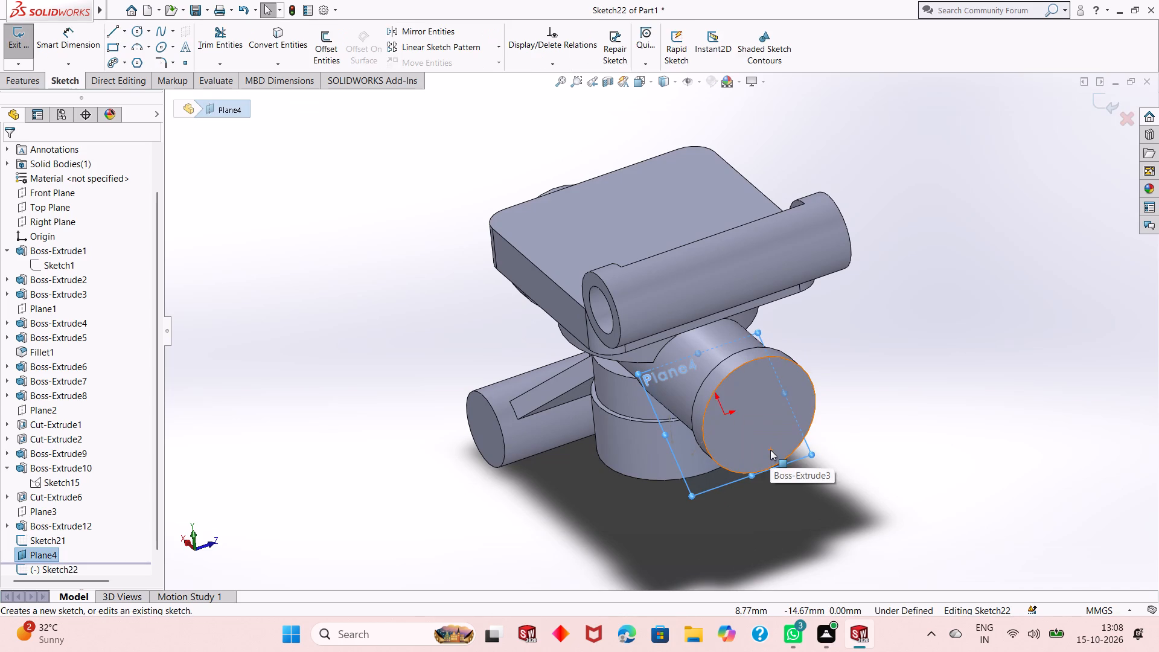
{"action": "key", "text": "ctrl+8"}
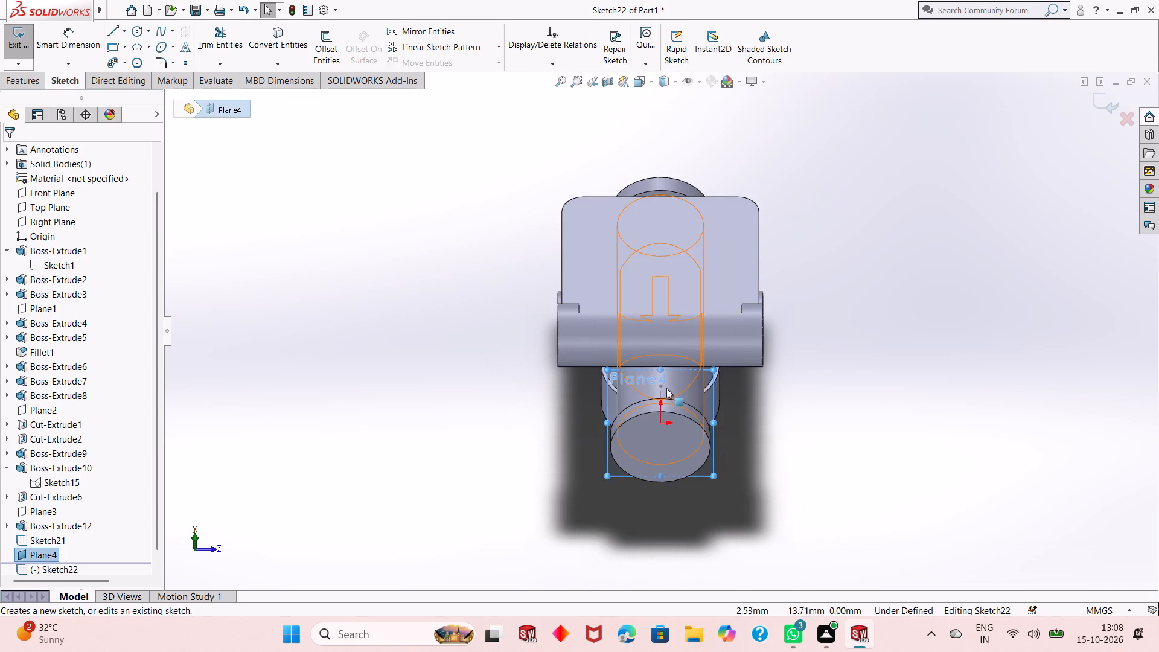
Sketch a circle of about 6.4 mm radius centred on the sloped centerline's upper endpoint.
{"action": "scroll", "coordinate": [666, 389], "scroll_direction": "down", "scroll_amount": 3}
{"action": "key", "text": "Escape"}
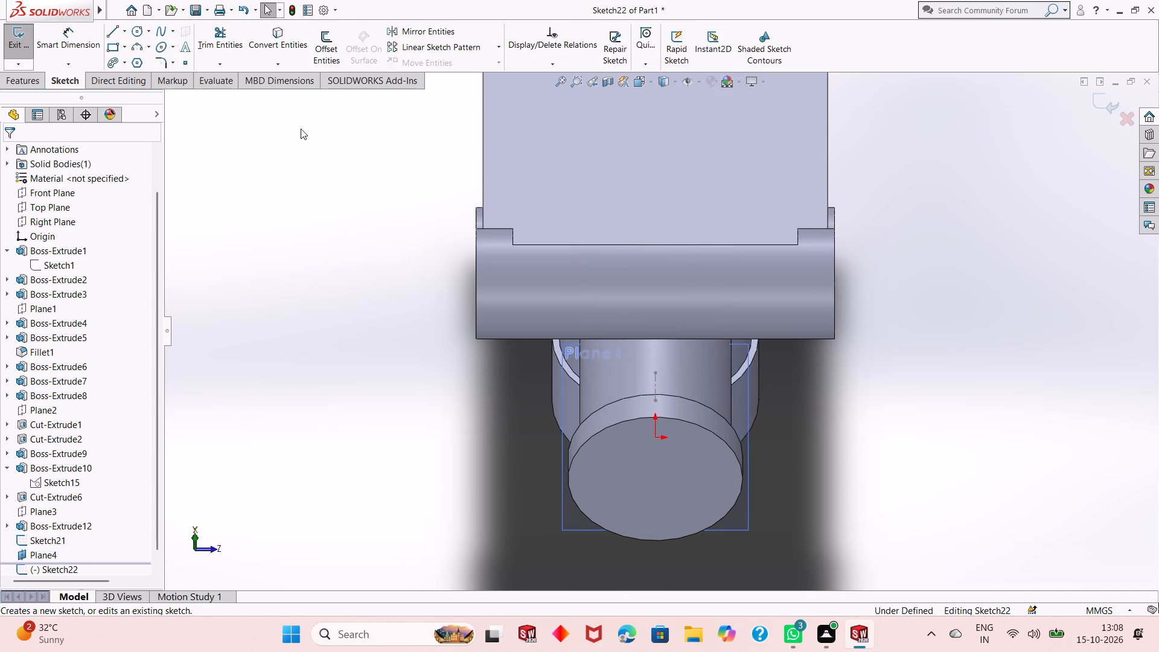
{"action": "left_click", "coordinate": [132, 34]}
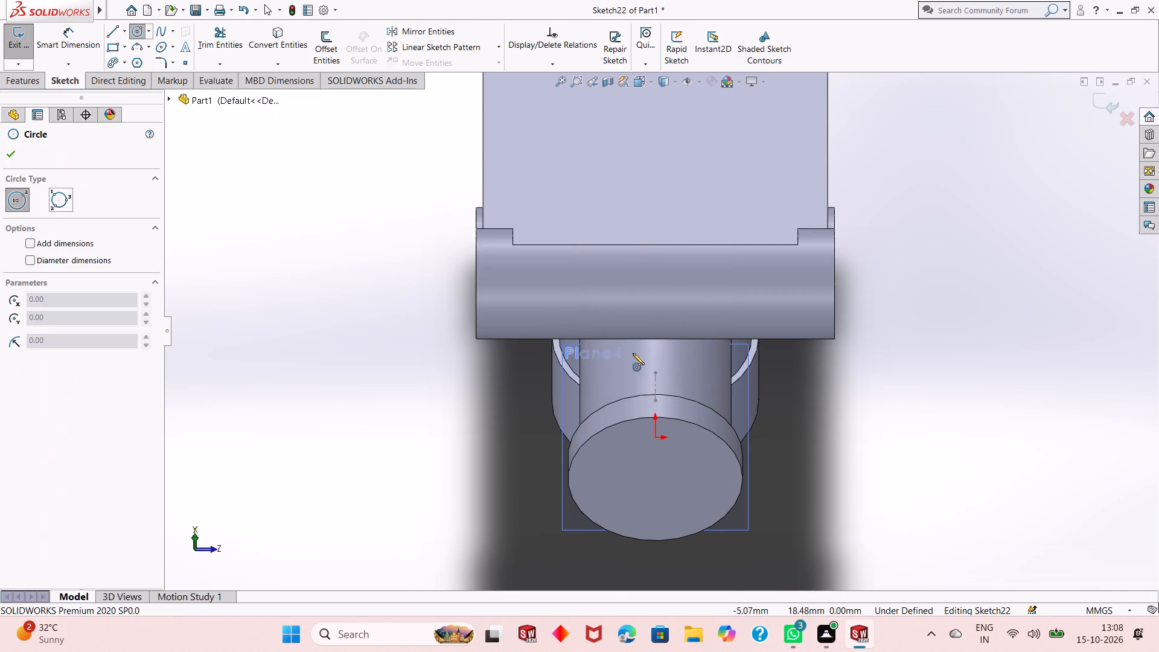
{"action": "middle_click_drag", "start_coordinate": [689, 397], "coordinate": [691, 397]}
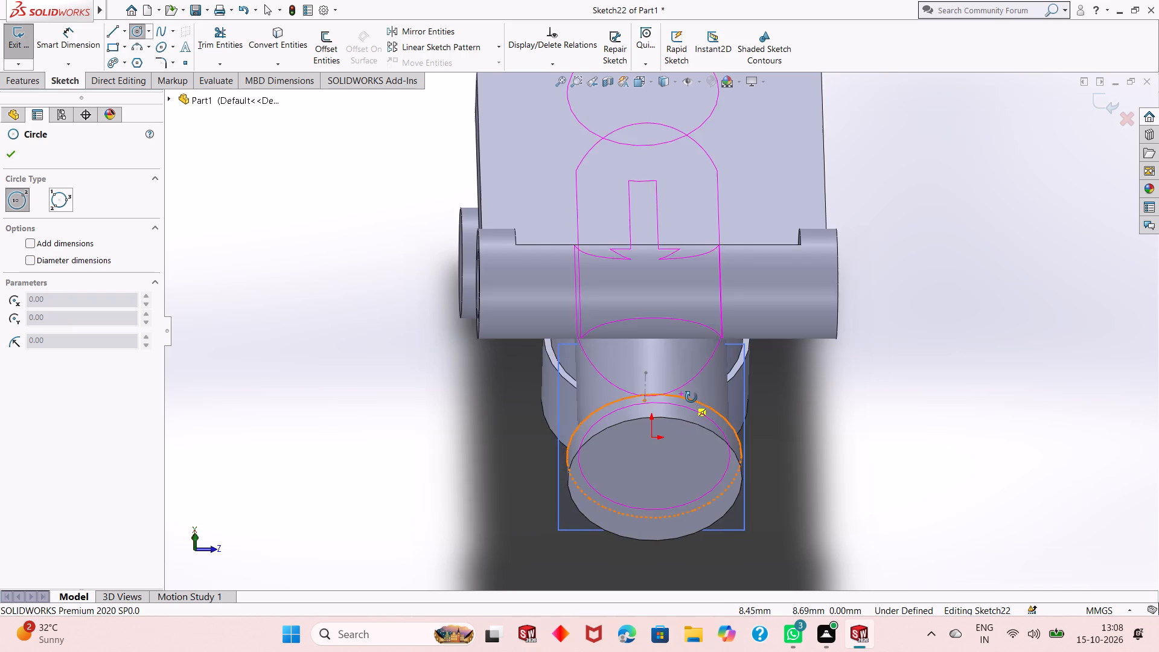
{"action": "middle_click_drag", "start_coordinate": [691, 397], "coordinate": [741, 372]}
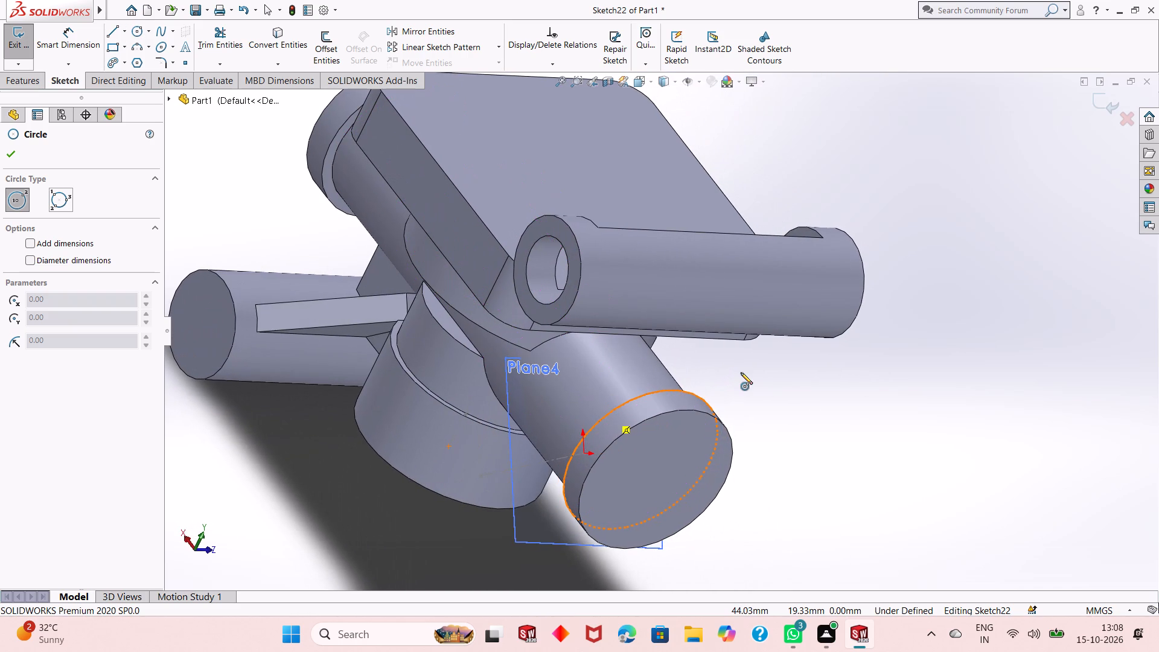
{"action": "key", "text": "ctrl+8"}
{"action": "scroll", "coordinate": [672, 412], "scroll_direction": "down", "scroll_amount": 3}
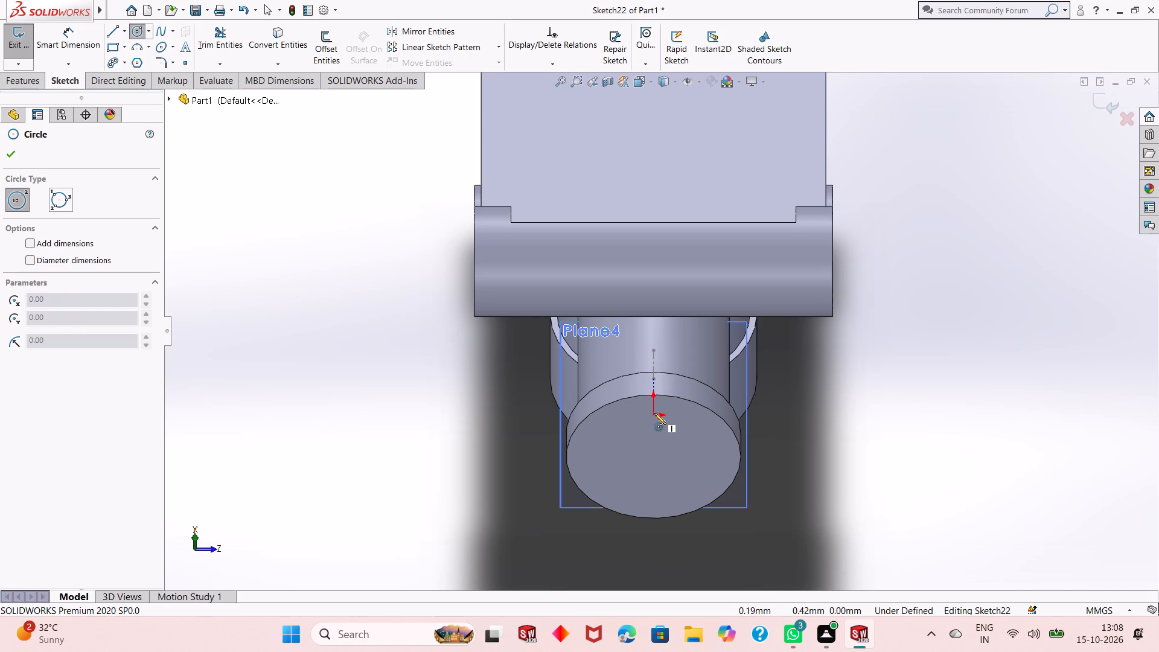
{"action": "middle_click_drag", "start_coordinate": [654, 413], "coordinate": [665, 406]}
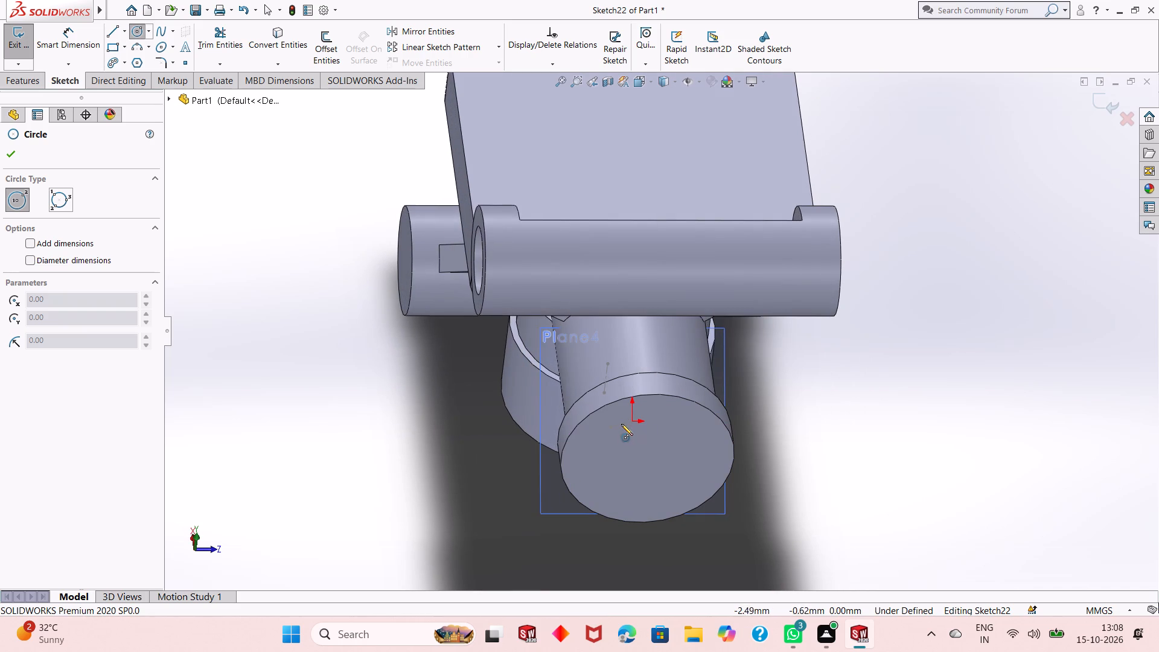
{"action": "middle_click_drag", "start_coordinate": [656, 421], "coordinate": [747, 409]}
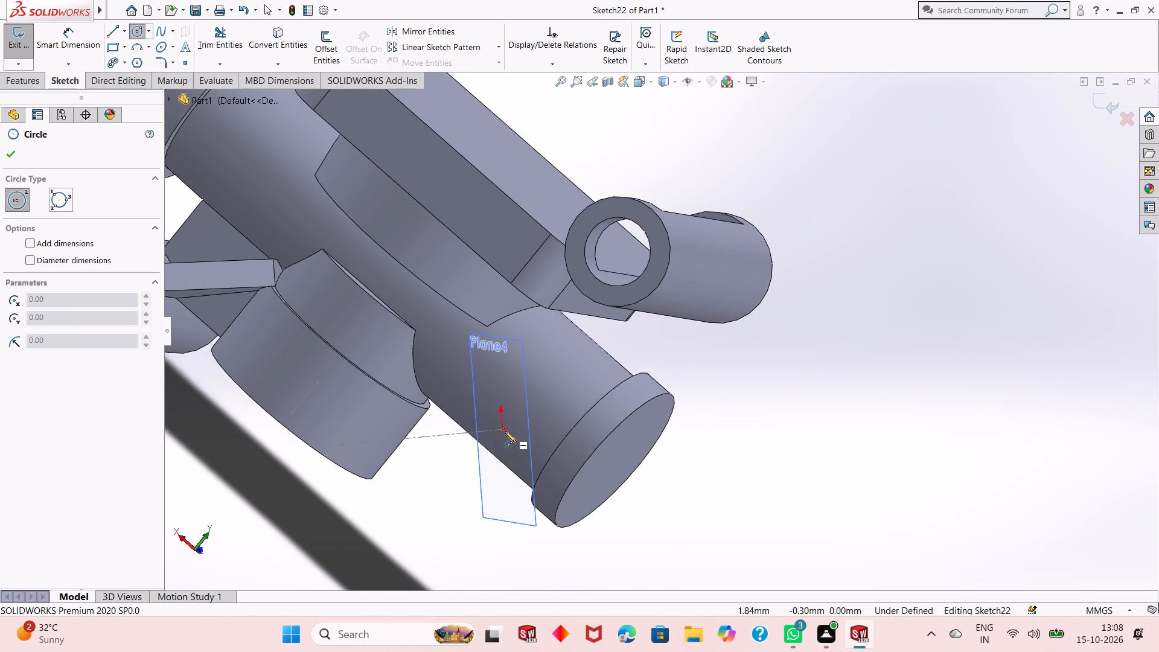
{"action": "scroll", "coordinate": [505, 431], "scroll_direction": "down", "scroll_amount": 8}
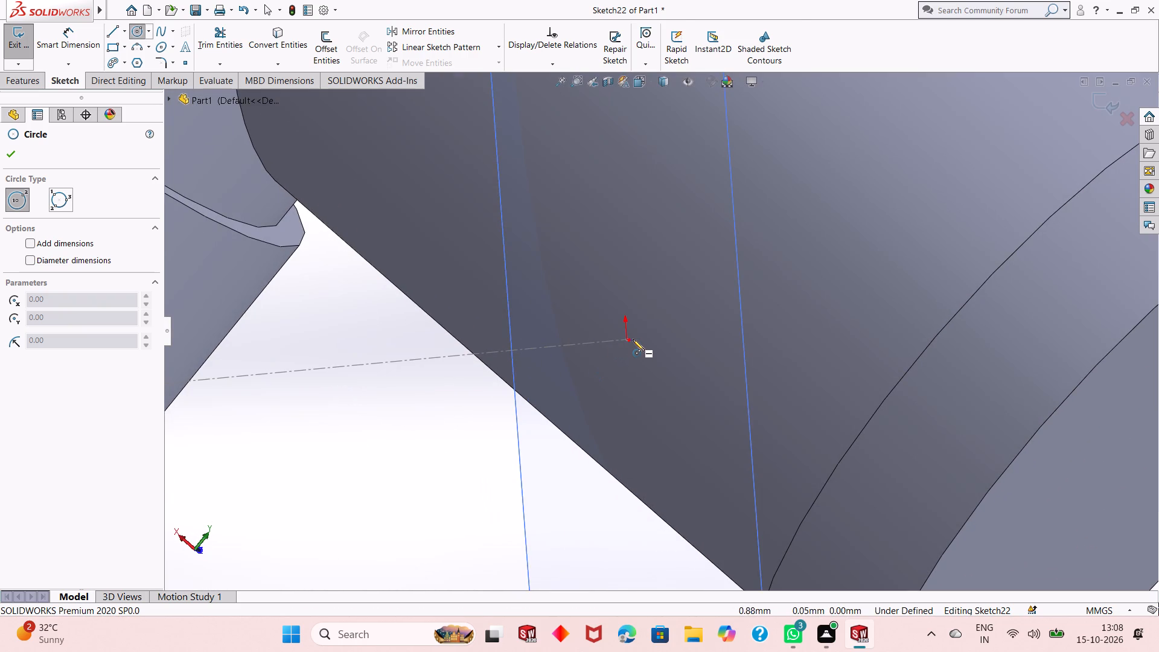
{"action": "left_click", "coordinate": [627, 339]}
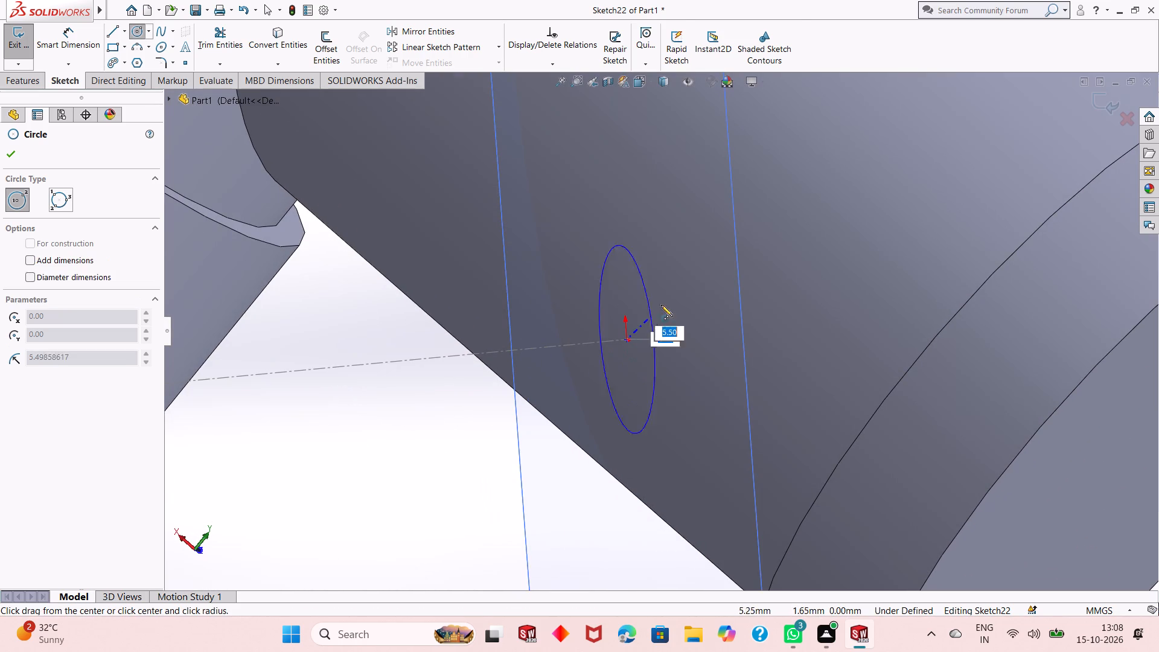
{"action": "middle_click_drag", "start_coordinate": [666, 292], "coordinate": [623, 302]}
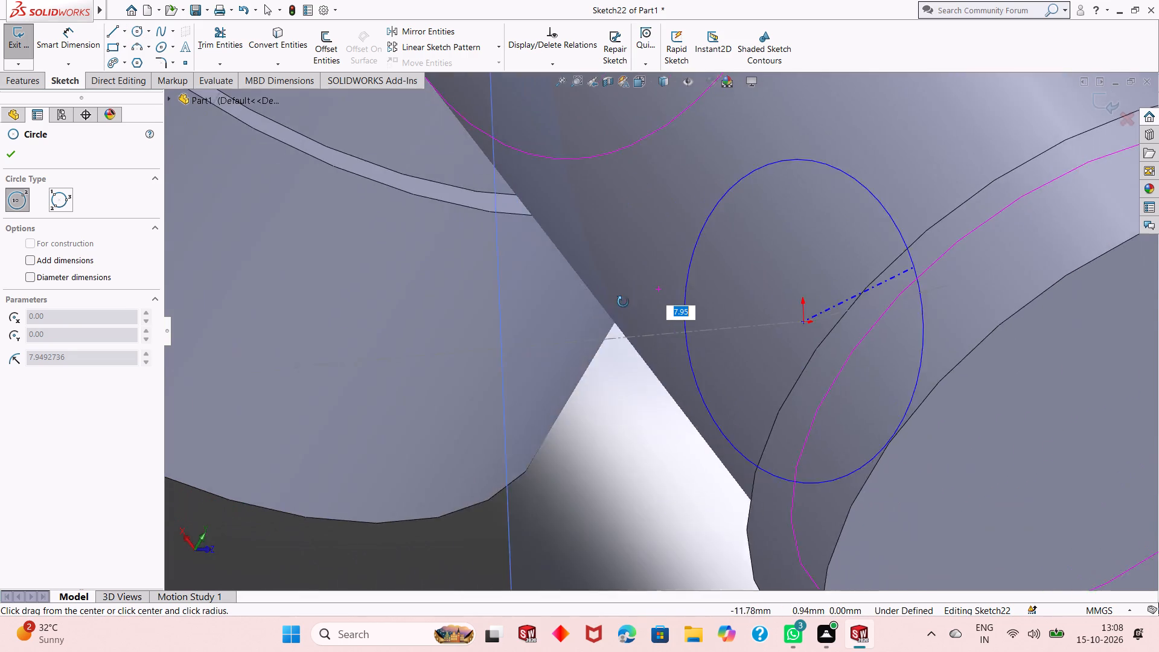
{"action": "middle_click_drag", "start_coordinate": [623, 302], "coordinate": [570, 311]}
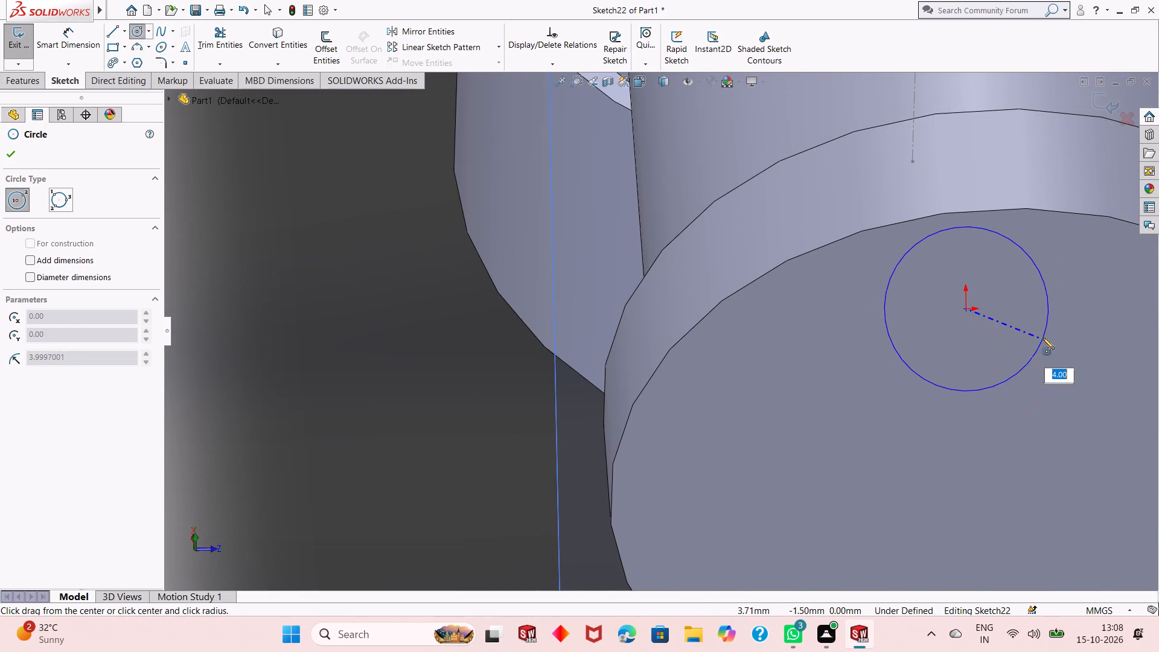
{"action": "left_click", "coordinate": [1055, 406]}
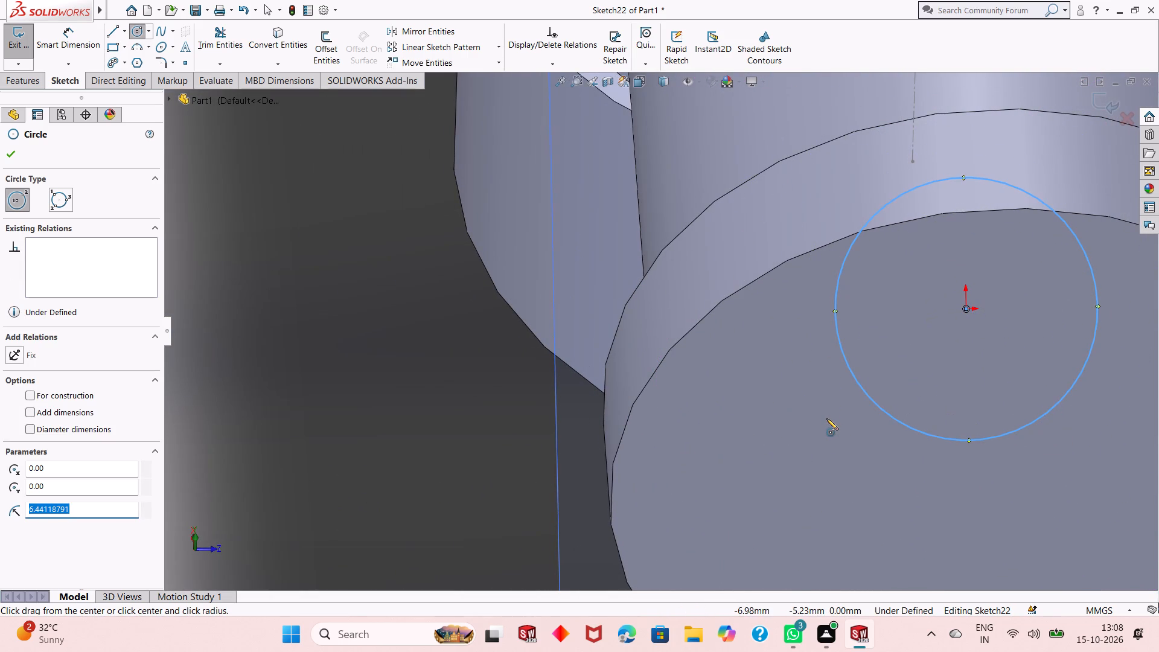
{"action": "key", "text": "ctrl+8"}
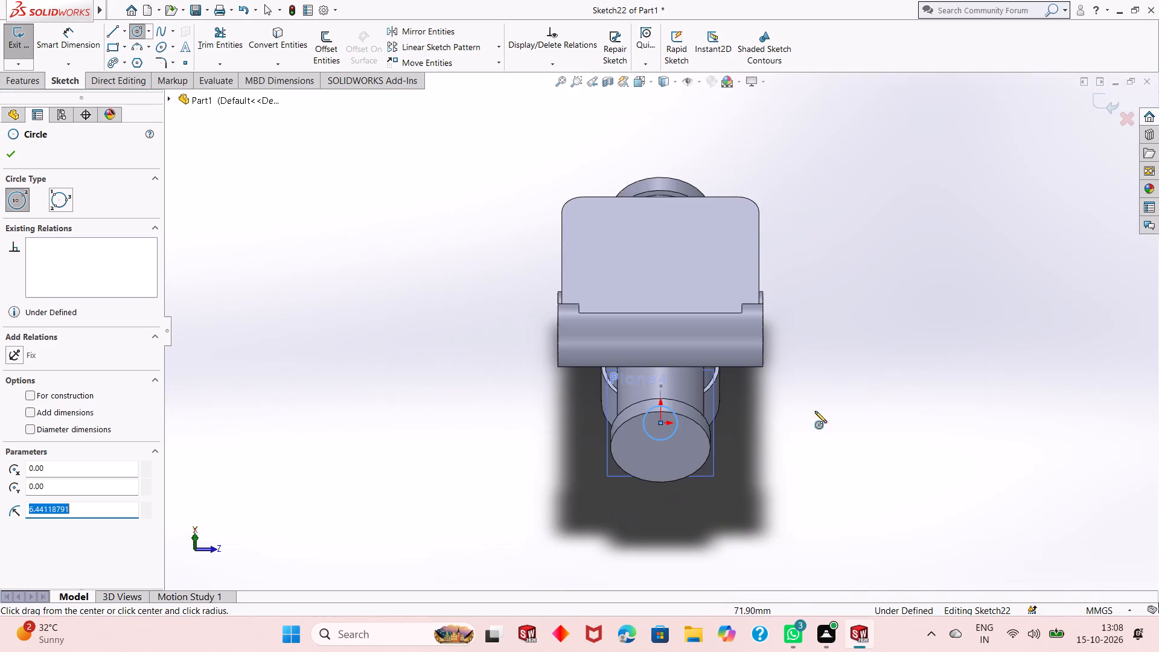
{"action": "scroll", "coordinate": [623, 424], "scroll_direction": "down", "scroll_amount": 2}
{"action": "scroll", "coordinate": [713, 411], "scroll_direction": "down", "scroll_amount": 3}
{"action": "key", "text": "Escape"}
{"action": "scroll", "coordinate": [637, 407], "scroll_direction": "down", "scroll_amount": 1}
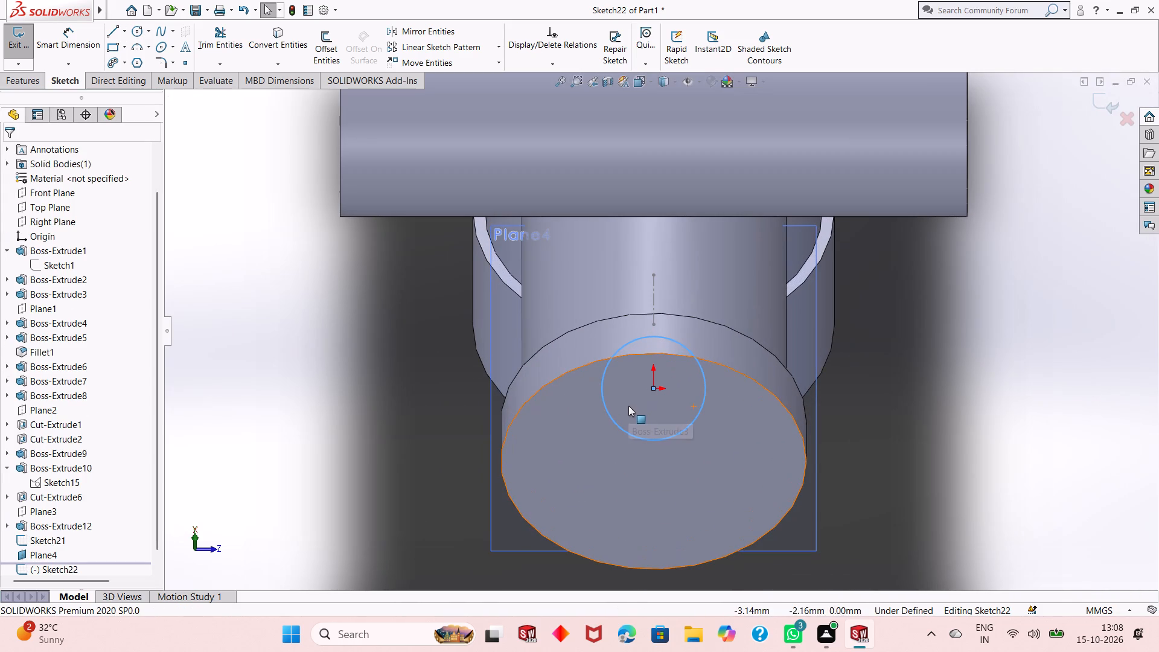
{"action": "key", "text": "Escape"}
{"action": "key", "text": "Escape"}
{"action": "key", "text": "Escape"}
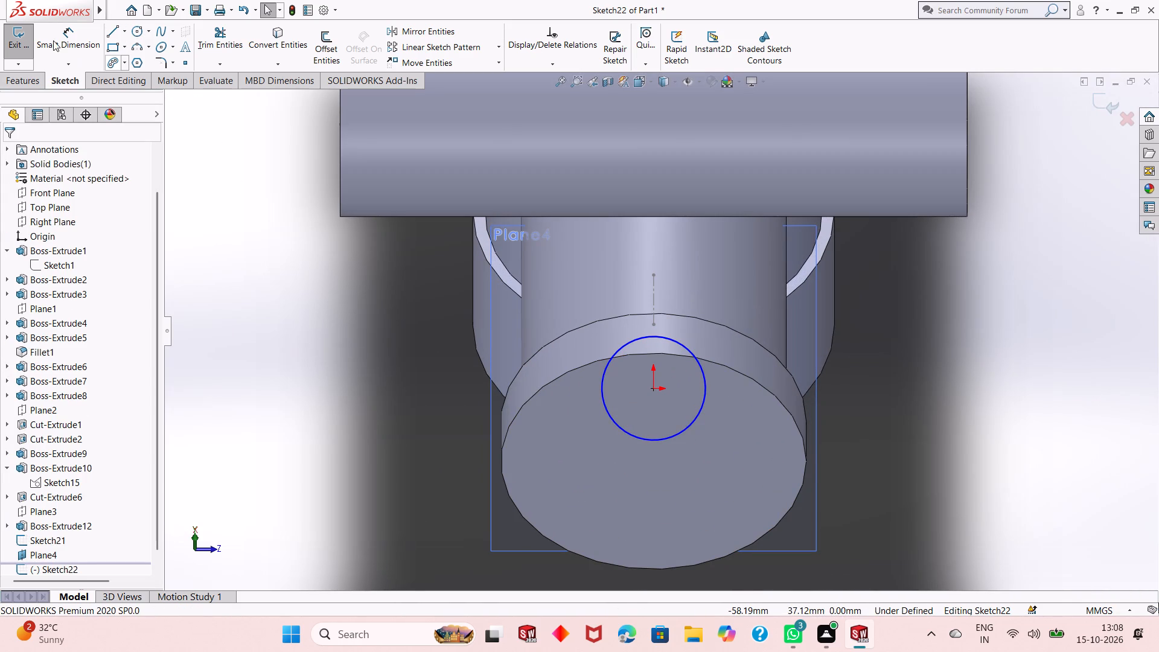
Dimension the circle's diameter to 16 mm.
{"action": "left_click", "coordinate": [53, 40]}
{"action": "left_click", "coordinate": [617, 423]}
{"action": "left_click", "coordinate": [421, 490]}
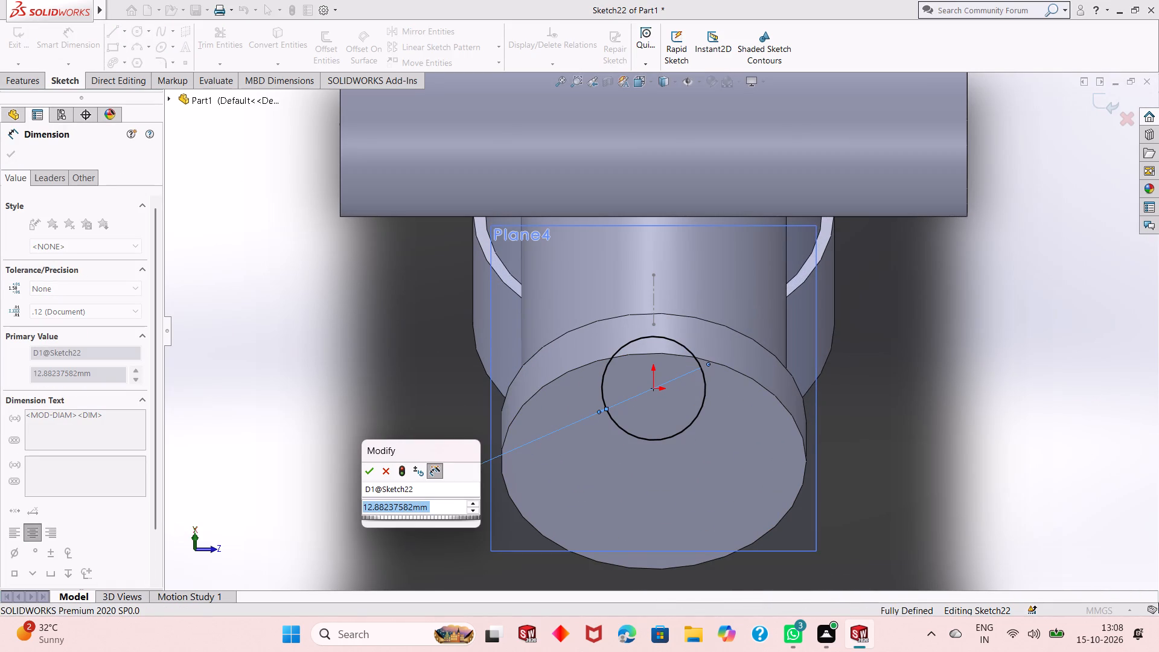
{"action": "type", "text": "16"}
{"action": "key", "text": "Return"}
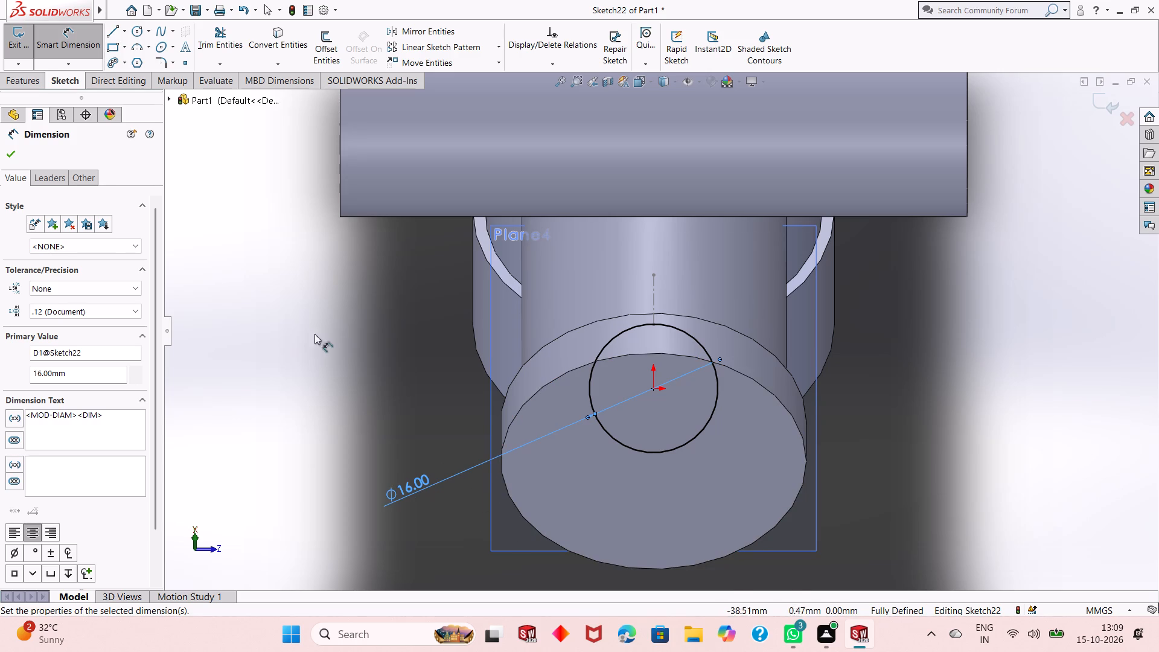
{"action": "left_click", "coordinate": [14, 158]}
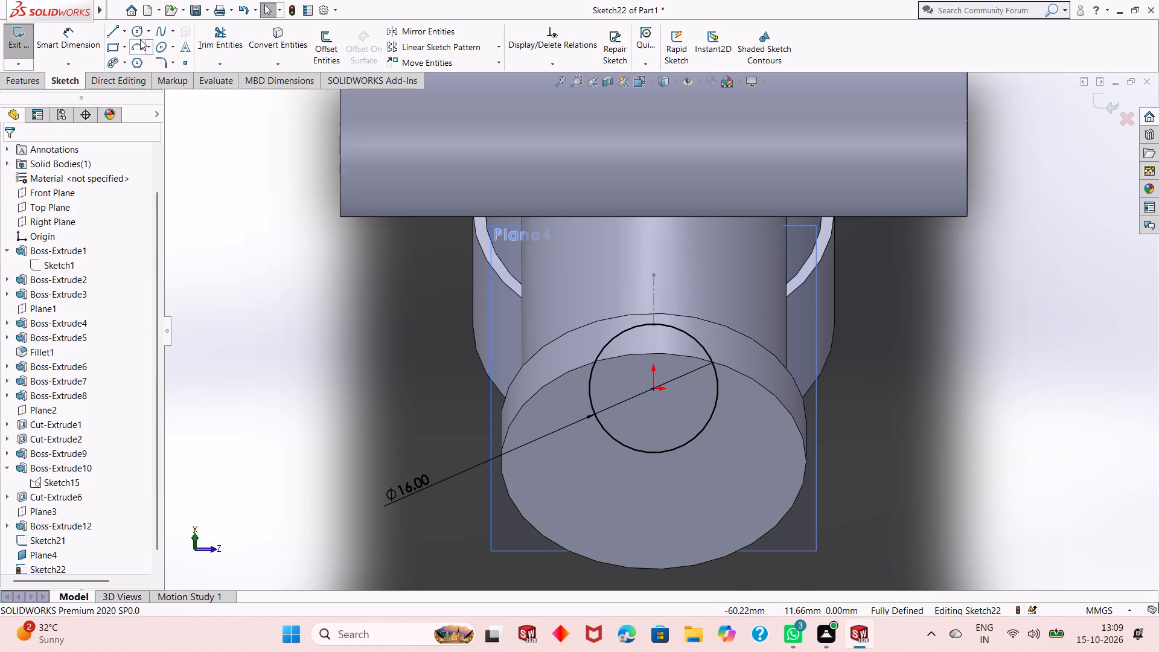
Sketch a smaller circle of about 4.9 mm radius concentric with the 16 mm circle.
{"action": "left_click", "coordinate": [143, 30]}
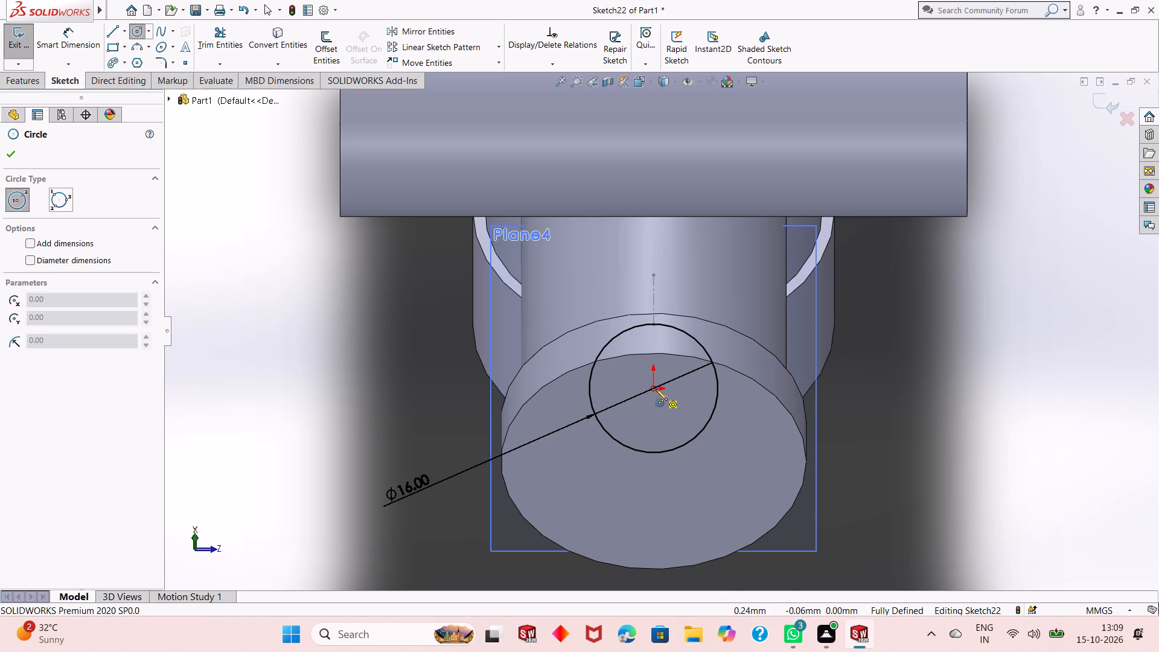
{"action": "left_click", "coordinate": [656, 389]}
{"action": "left_click", "coordinate": [669, 424]}
{"action": "right_click", "coordinate": [325, 331]}
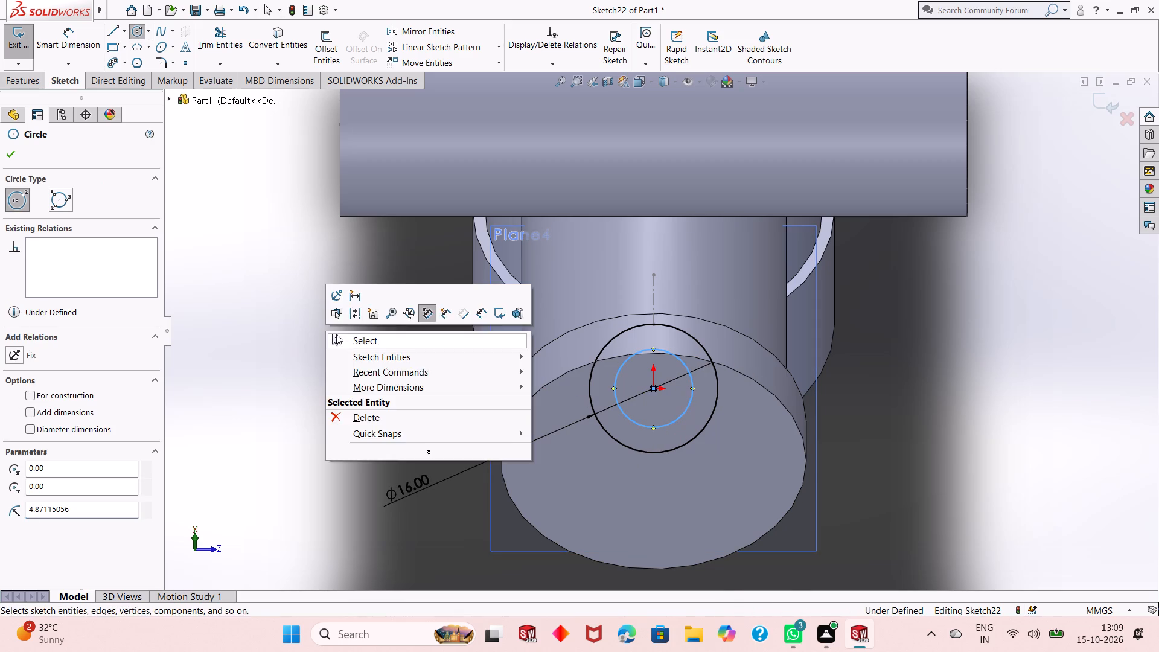
{"action": "left_click", "coordinate": [350, 344]}
Dimension the inner circle's diameter to 11 mm.
{"action": "left_click", "coordinate": [68, 51]}
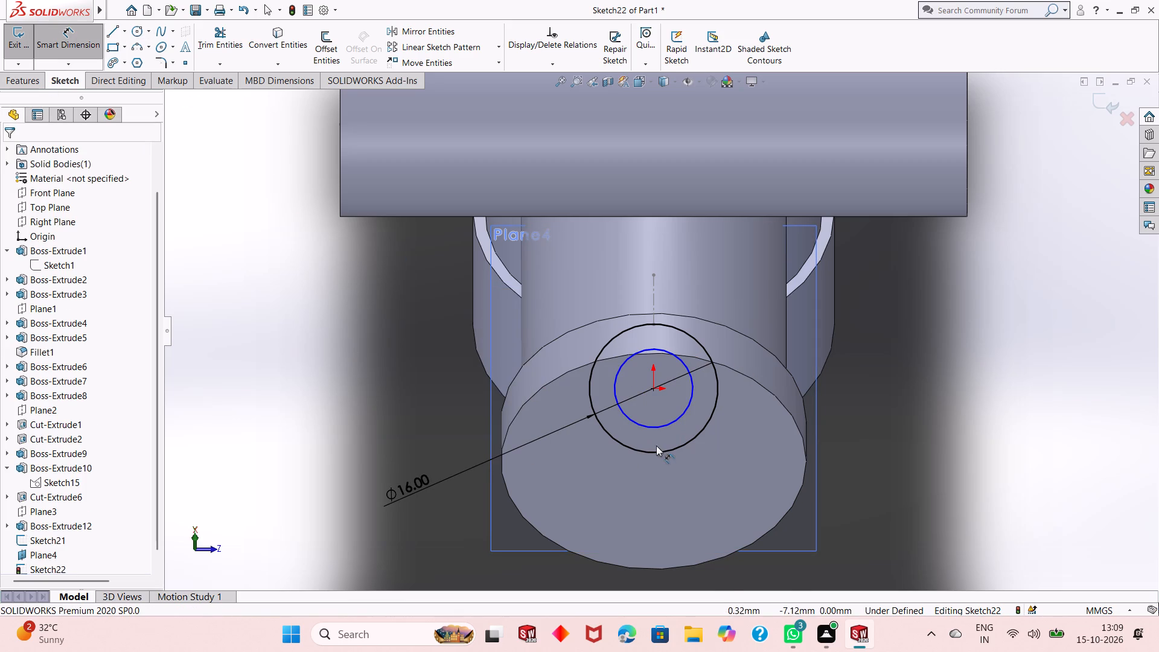
{"action": "left_click", "coordinate": [640, 426]}
{"action": "left_click", "coordinate": [393, 537]}
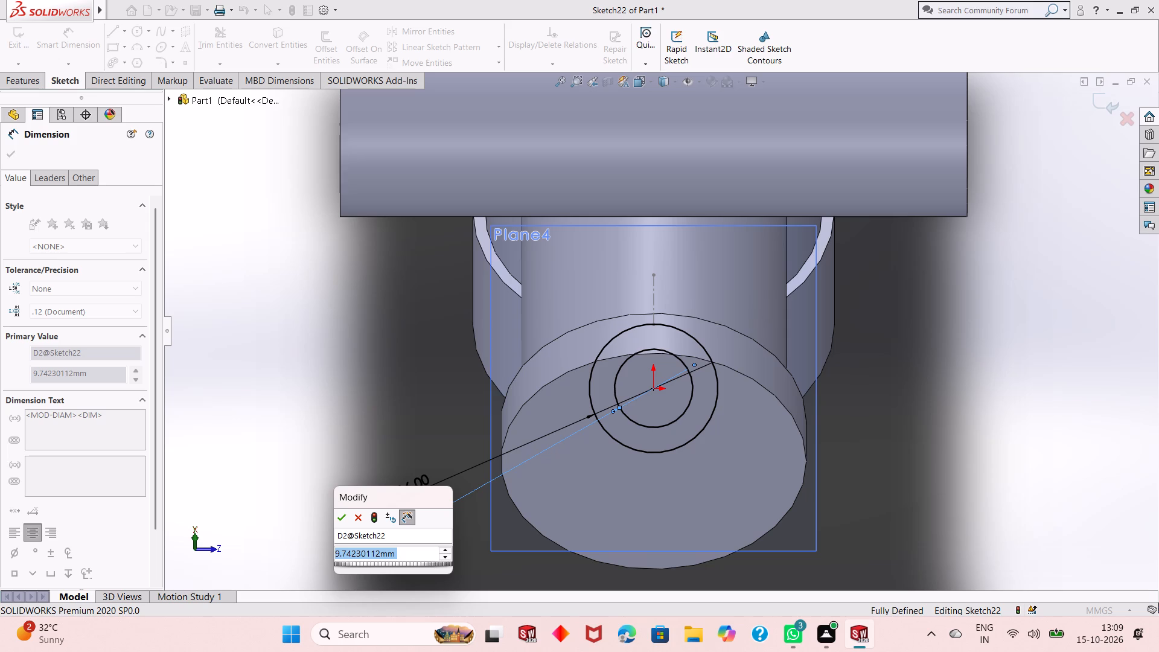
{"action": "type", "text": "11"}
{"action": "key", "text": "Return"}
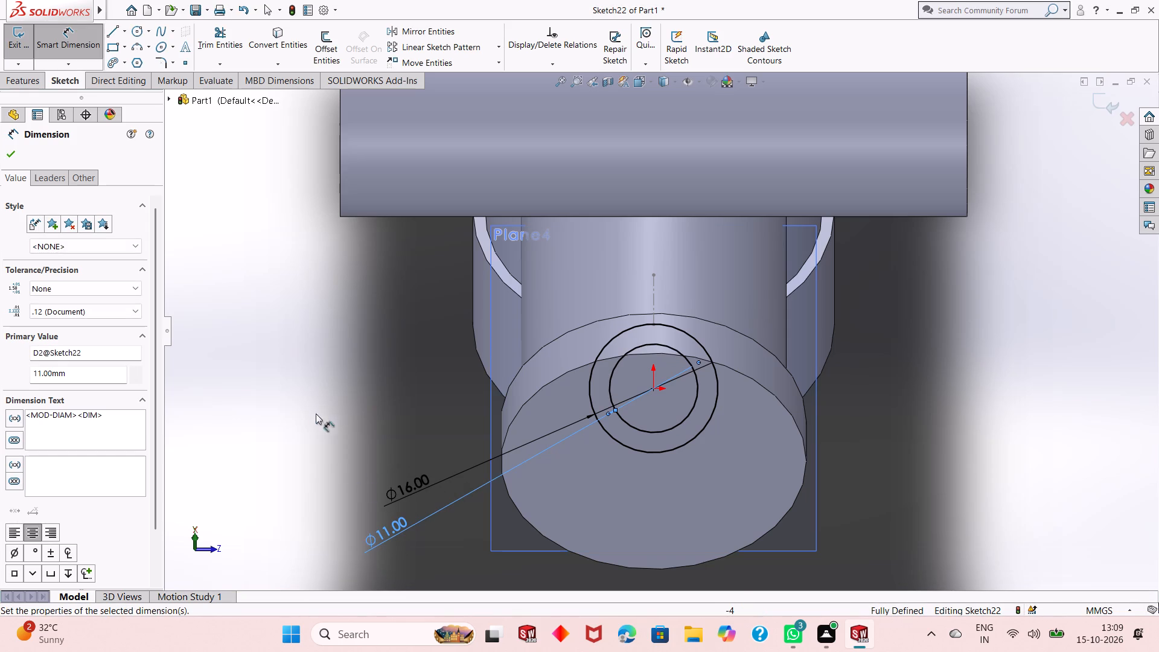
{"action": "right_click", "coordinate": [269, 390]}
{"action": "left_click", "coordinate": [287, 429]}
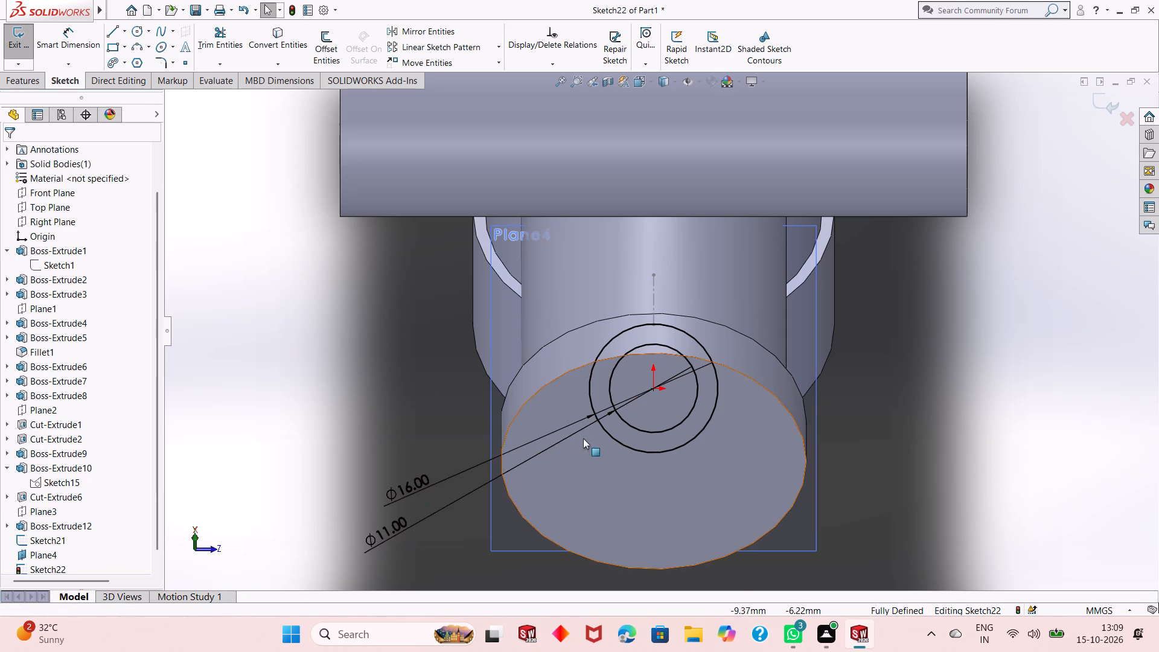
Extrude the two-circle ring profile in the reversed direction, Up To Next, onto the lower vertical boss with the result merged.
{"action": "middle_click_drag", "start_coordinate": [584, 438], "coordinate": [578, 396]}
{"action": "scroll", "coordinate": [582, 401], "scroll_direction": "up", "scroll_amount": 1}
{"action": "middle_click_drag", "start_coordinate": [615, 414], "coordinate": [669, 389]}
{"action": "scroll", "coordinate": [586, 494], "scroll_direction": "up", "scroll_amount": 1}
{"action": "middle_click_drag", "start_coordinate": [590, 491], "coordinate": [646, 464]}
{"action": "scroll", "coordinate": [608, 475], "scroll_direction": "up", "scroll_amount": 3}
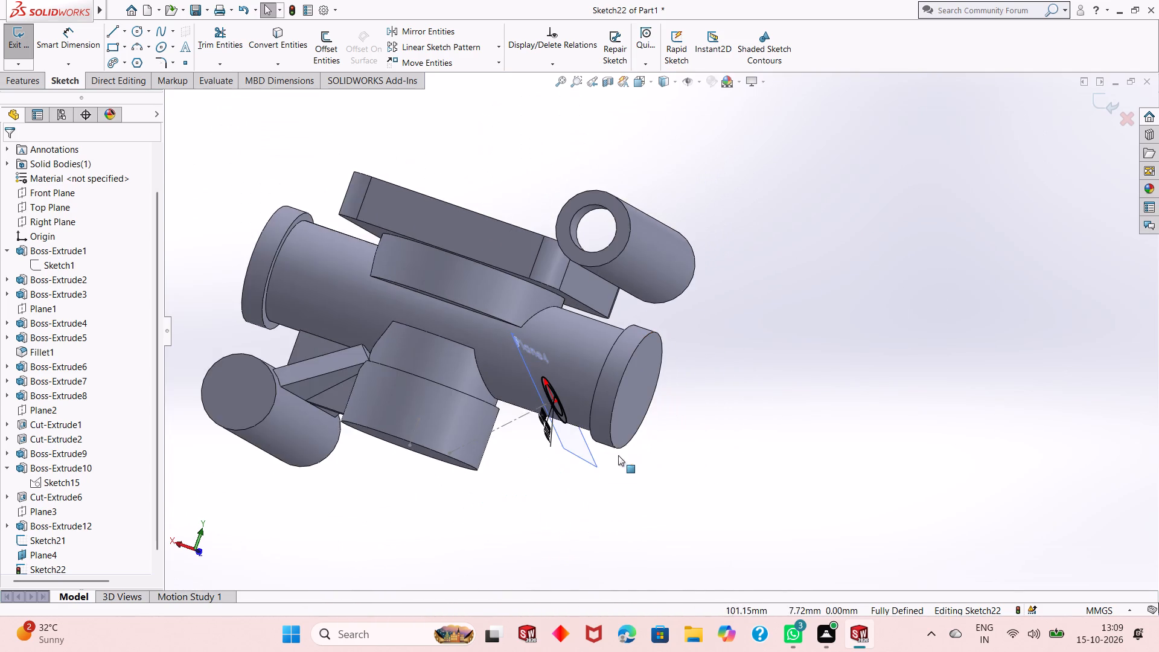
{"action": "middle_click_drag", "start_coordinate": [494, 441], "coordinate": [508, 496]}
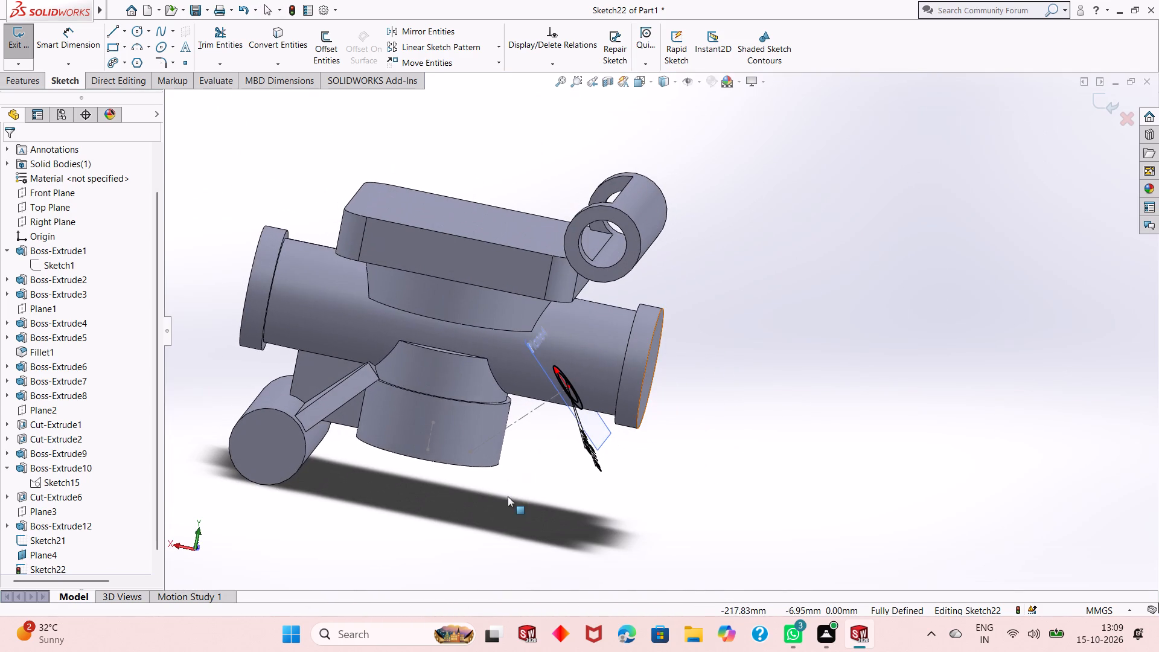
{"action": "left_click", "coordinate": [13, 78]}
{"action": "left_click", "coordinate": [21, 40]}
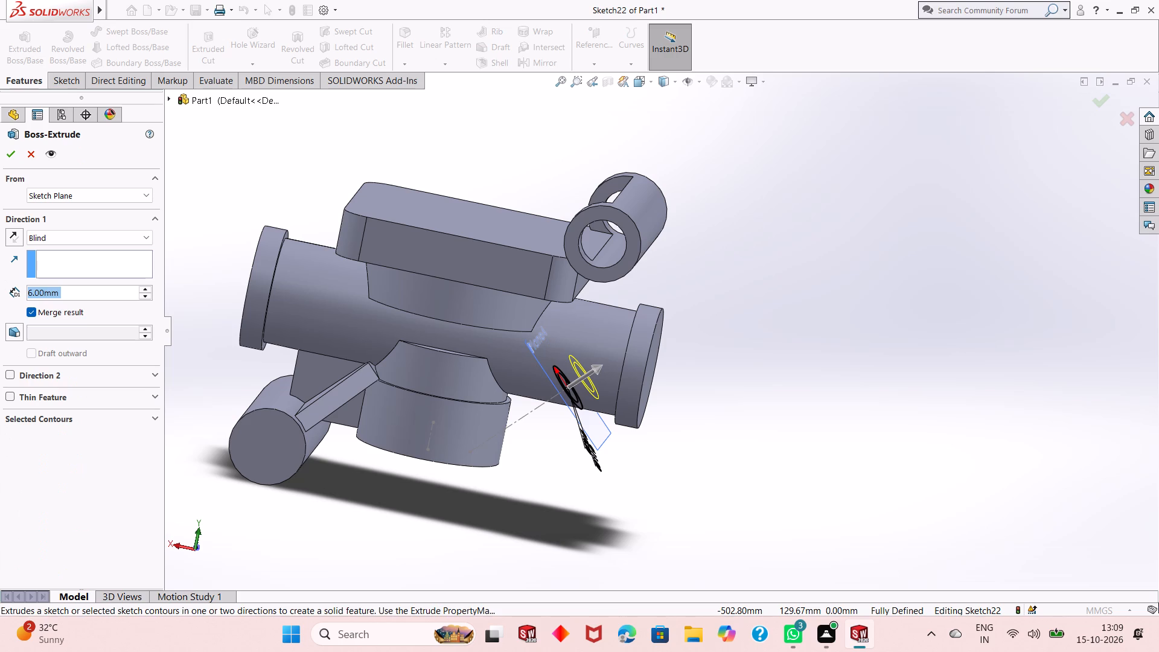
{"action": "left_click", "coordinate": [12, 236]}
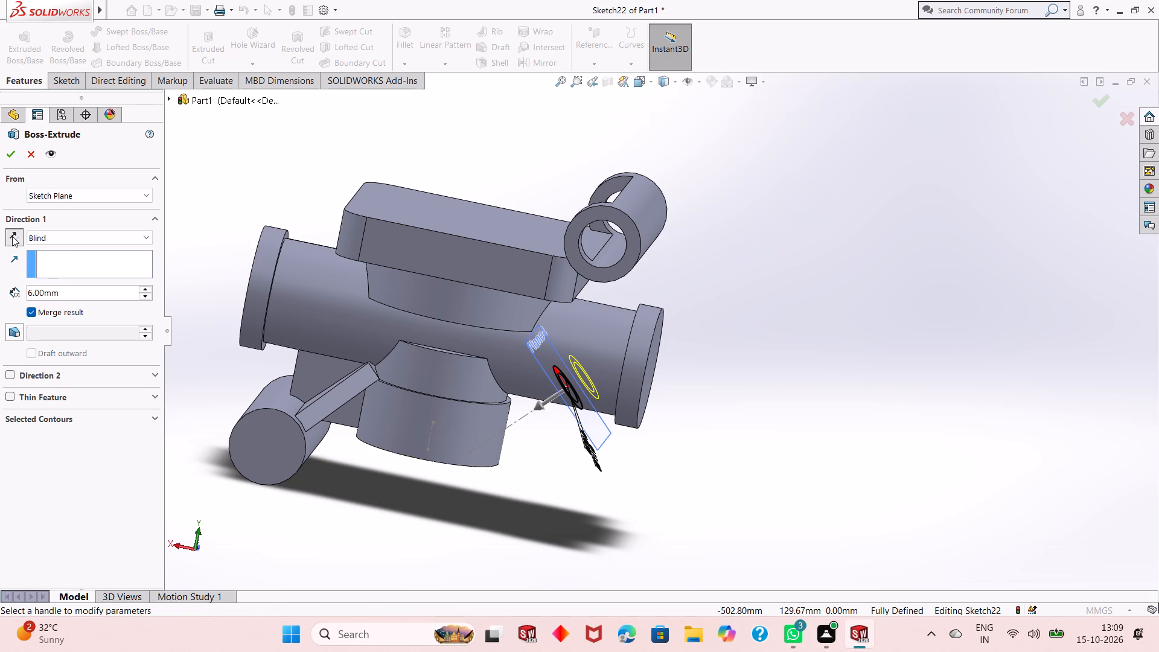
{"action": "left_click", "coordinate": [81, 238]}
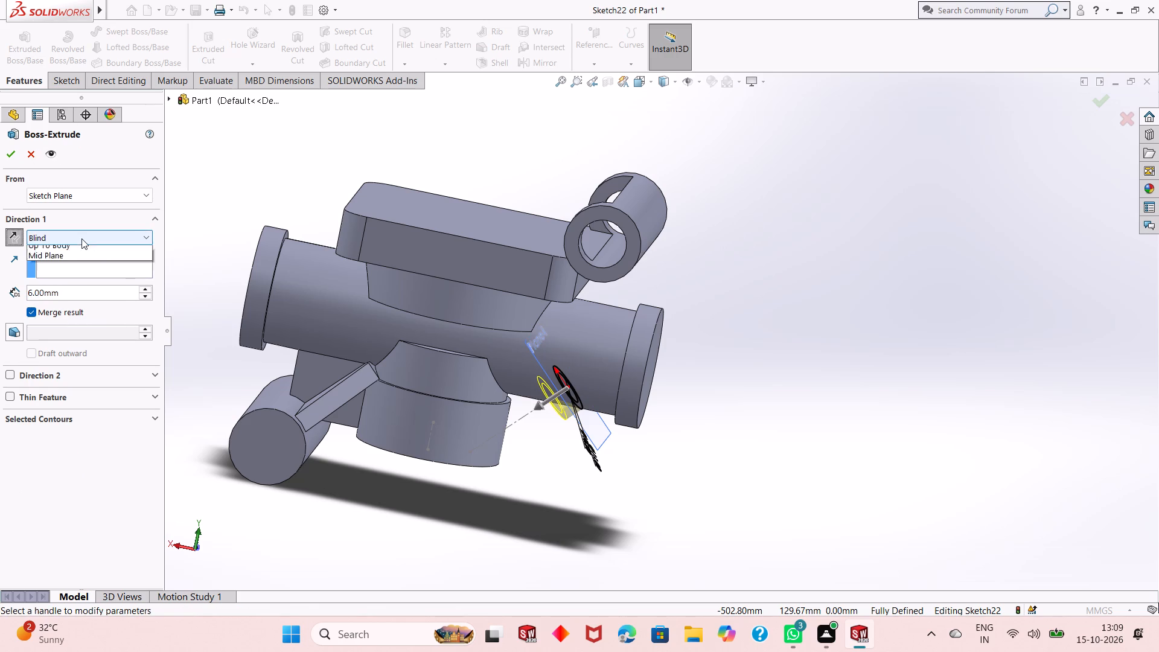
{"action": "left_click", "coordinate": [84, 269]}
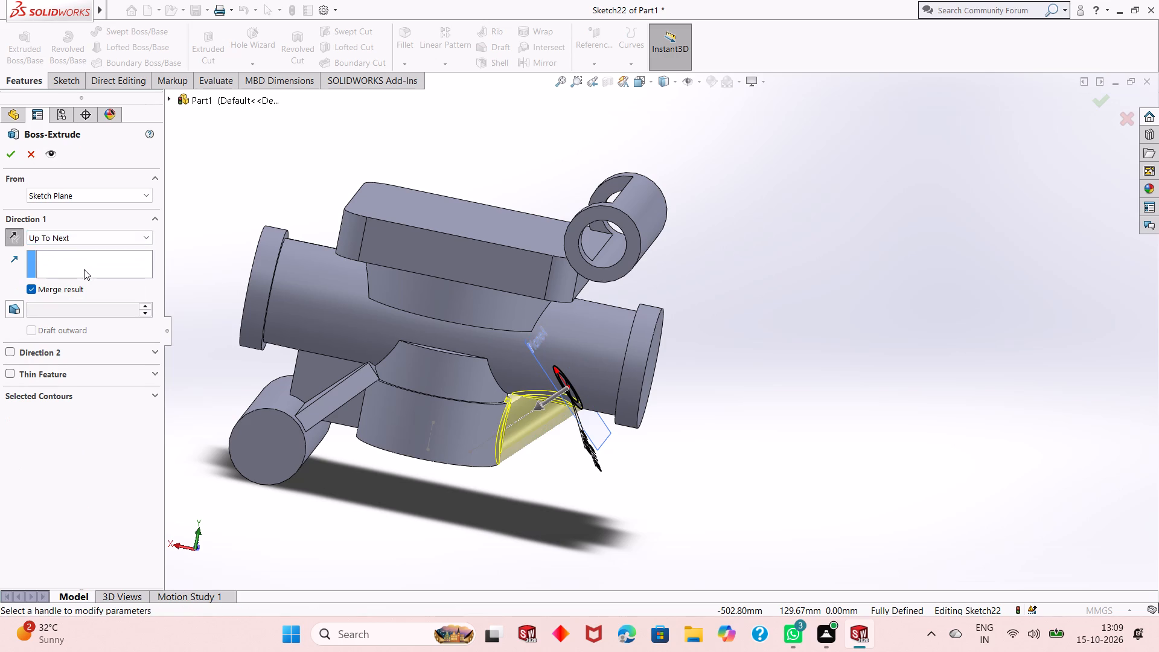
{"action": "middle_click_drag", "start_coordinate": [508, 423], "coordinate": [531, 369]}
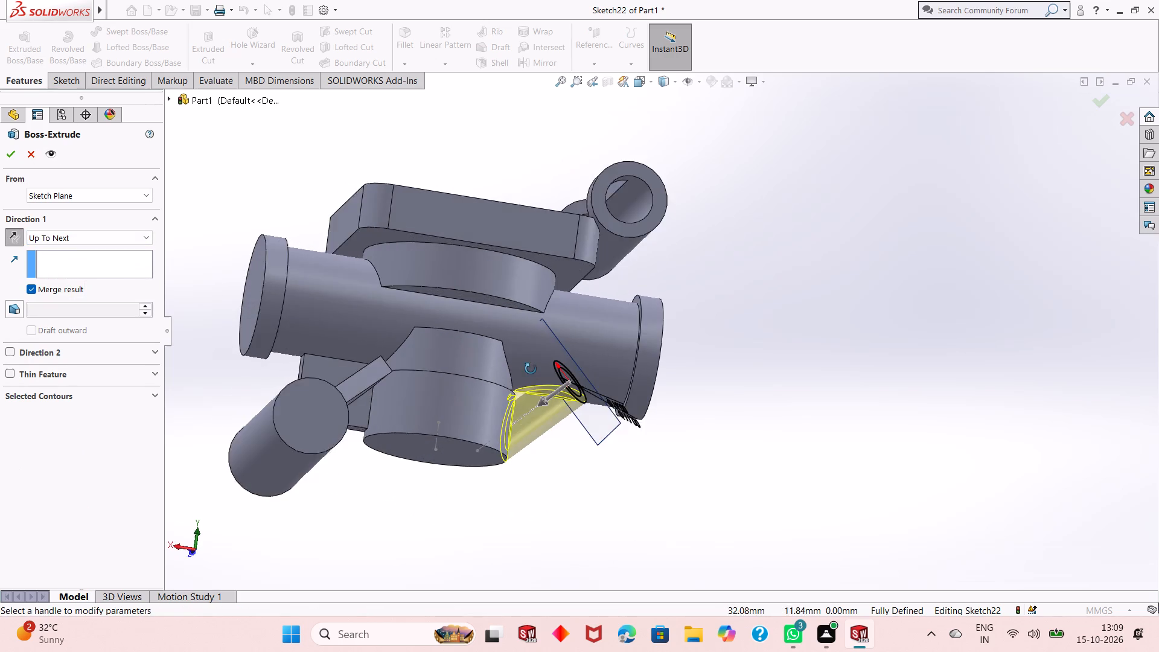
{"action": "middle_click_drag", "start_coordinate": [531, 369], "coordinate": [514, 411]}
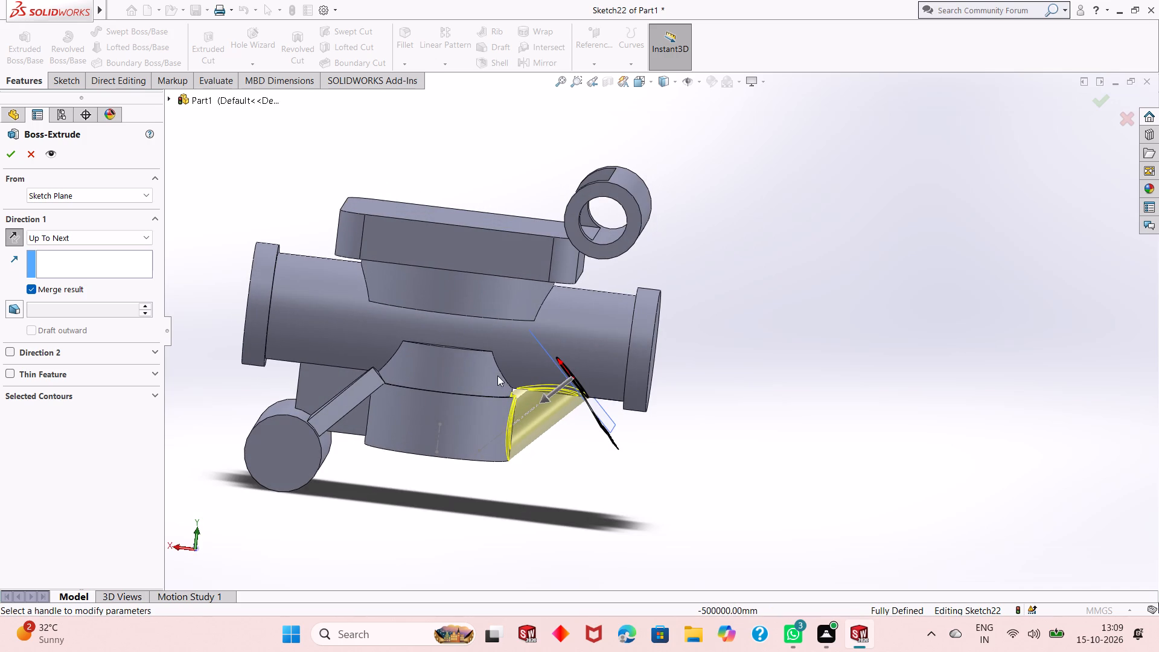
{"action": "scroll", "coordinate": [495, 371], "scroll_direction": "down", "scroll_amount": 5}
{"action": "scroll", "coordinate": [573, 377], "scroll_direction": "down", "scroll_amount": 4}
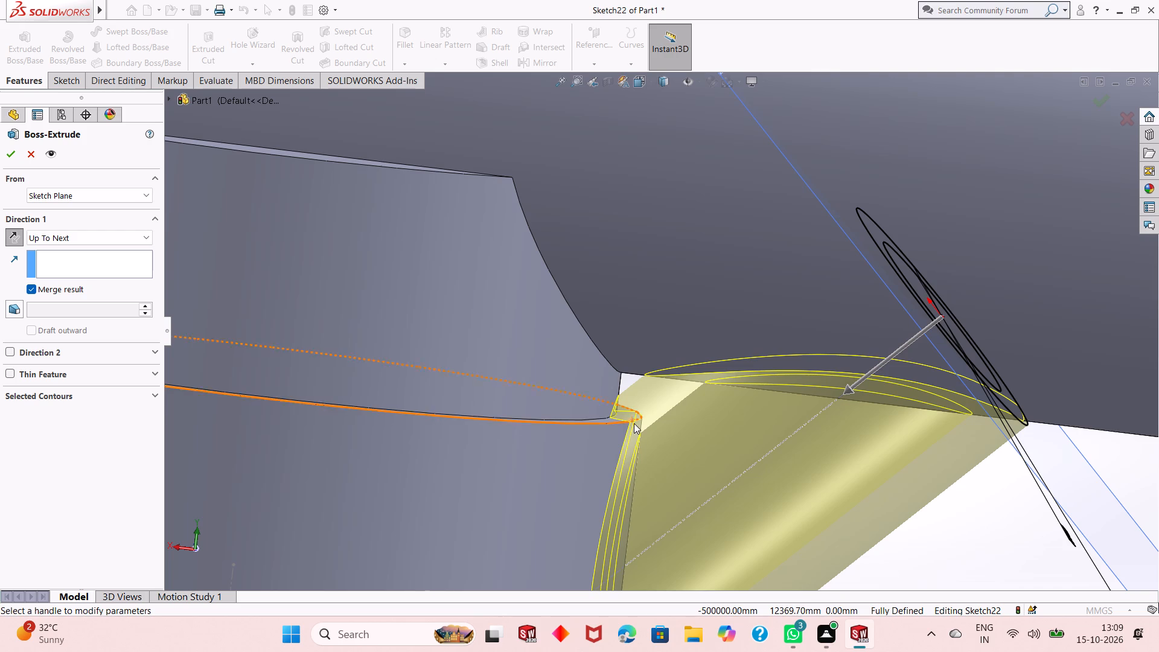
{"action": "scroll", "coordinate": [581, 423], "scroll_direction": "up", "scroll_amount": 4}
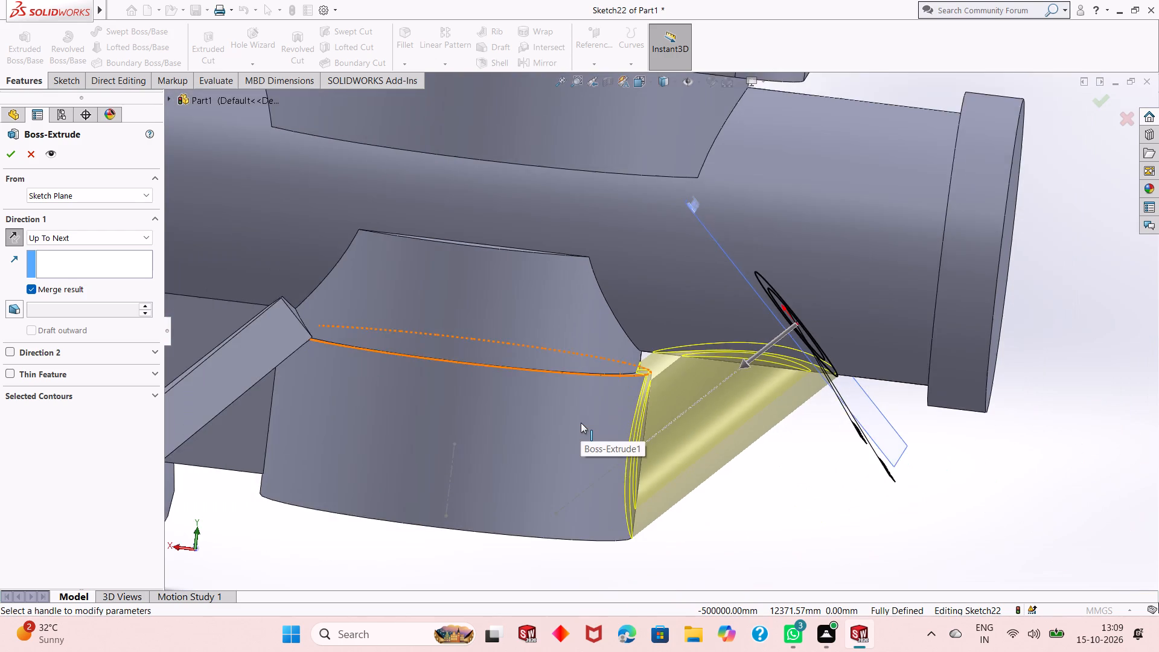
{"action": "scroll", "coordinate": [581, 423], "scroll_direction": "up", "scroll_amount": 2}
{"action": "left_click", "coordinate": [7, 158]}
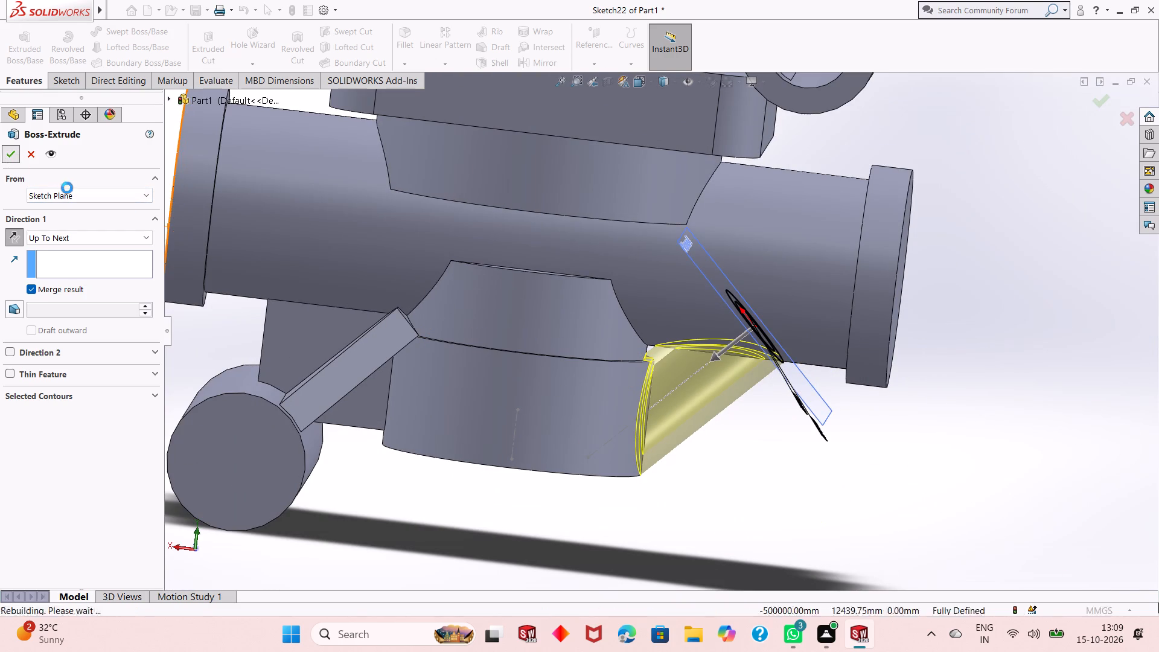
Hide the angled reference plane used for the 45° tube's profile.
{"action": "middle_click_drag", "start_coordinate": [767, 464], "coordinate": [685, 456]}
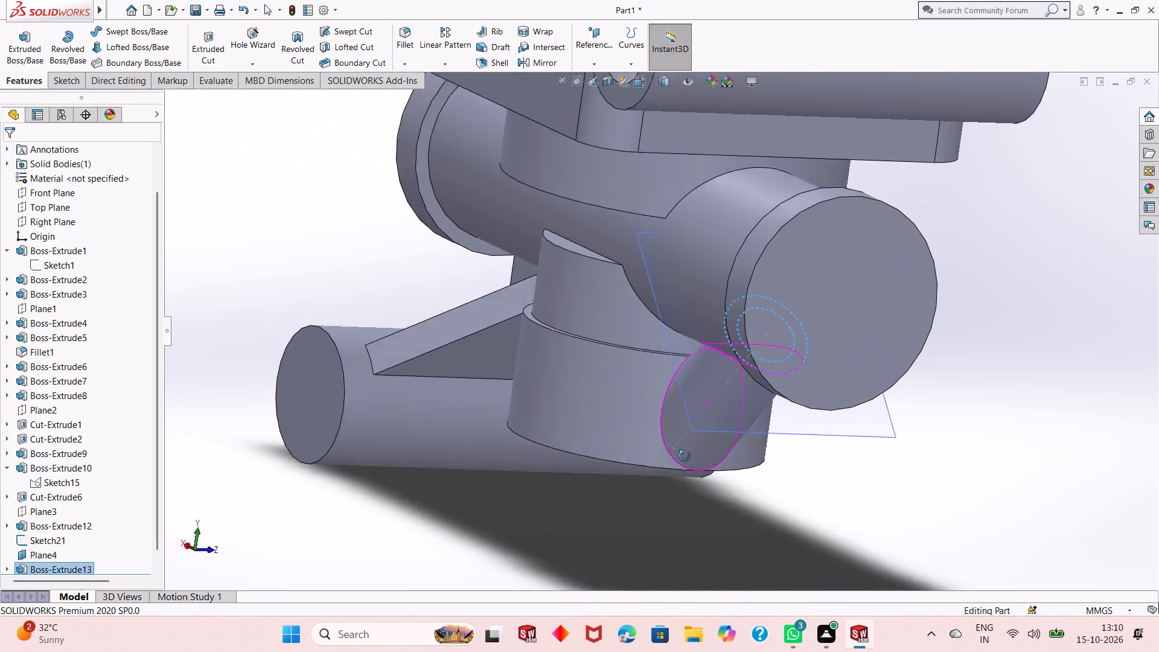
{"action": "middle_click_drag", "start_coordinate": [685, 456], "coordinate": [744, 421]}
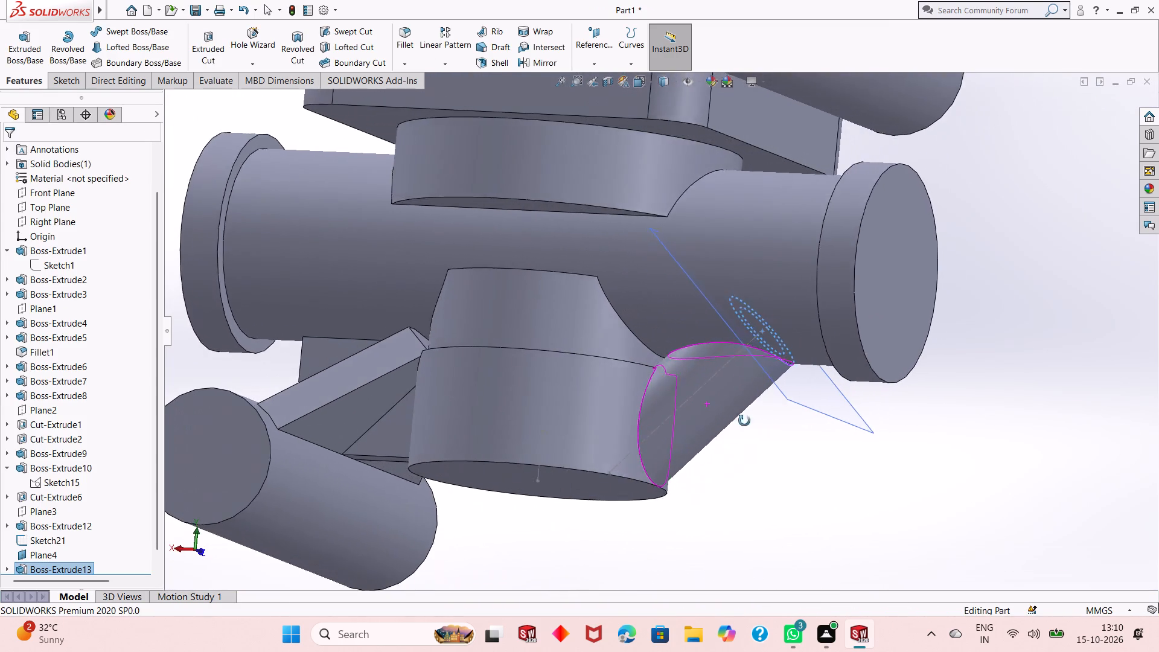
{"action": "middle_click_drag", "start_coordinate": [744, 421], "coordinate": [758, 456]}
{"action": "right_click", "coordinate": [807, 397]}
{"action": "left_click", "coordinate": [853, 379]}
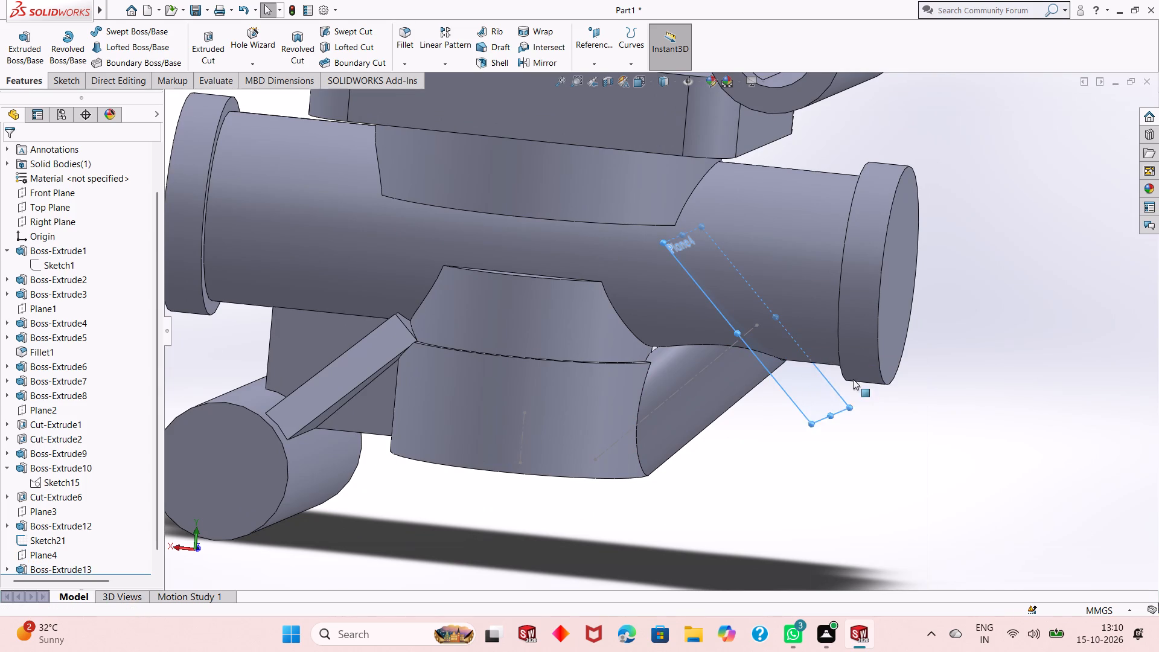
Section the model along the Front Plane and examine the inside of the angled tube where it meets the boss and main cylinder.
{"action": "scroll", "coordinate": [781, 404], "scroll_direction": "up", "scroll_amount": 1}
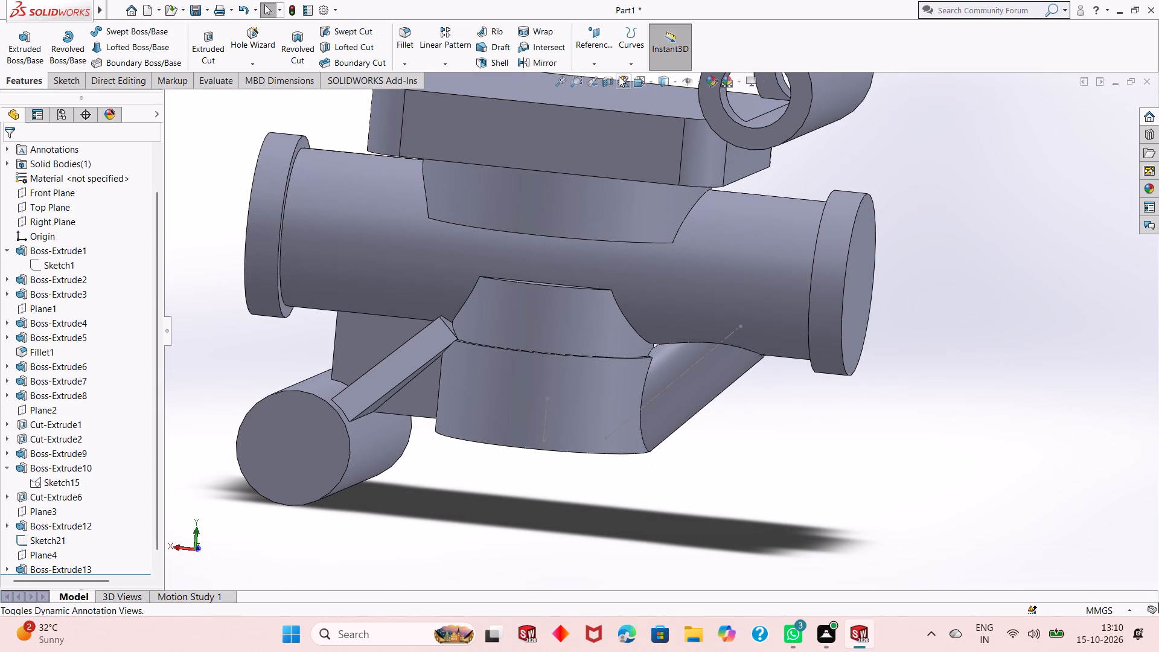
{"action": "left_click", "coordinate": [606, 81]}
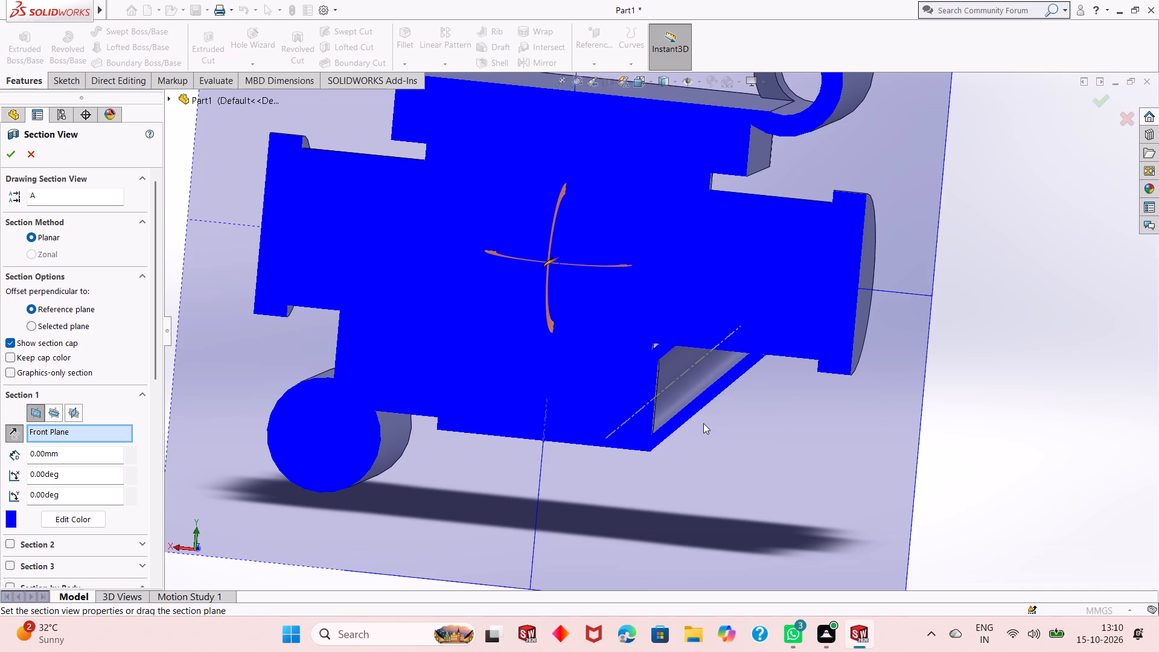
{"action": "scroll", "coordinate": [672, 368], "scroll_direction": "down", "scroll_amount": 7}
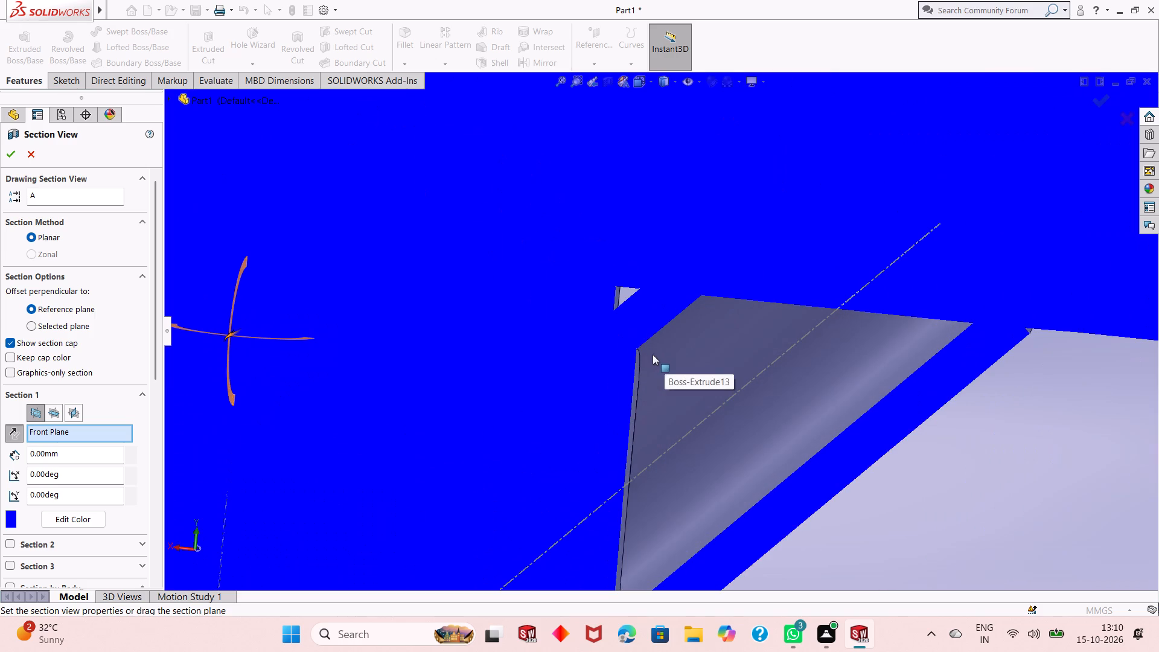
{"action": "scroll", "coordinate": [640, 331], "scroll_direction": "down", "scroll_amount": 4}
{"action": "scroll", "coordinate": [649, 343], "scroll_direction": "up", "scroll_amount": 11}
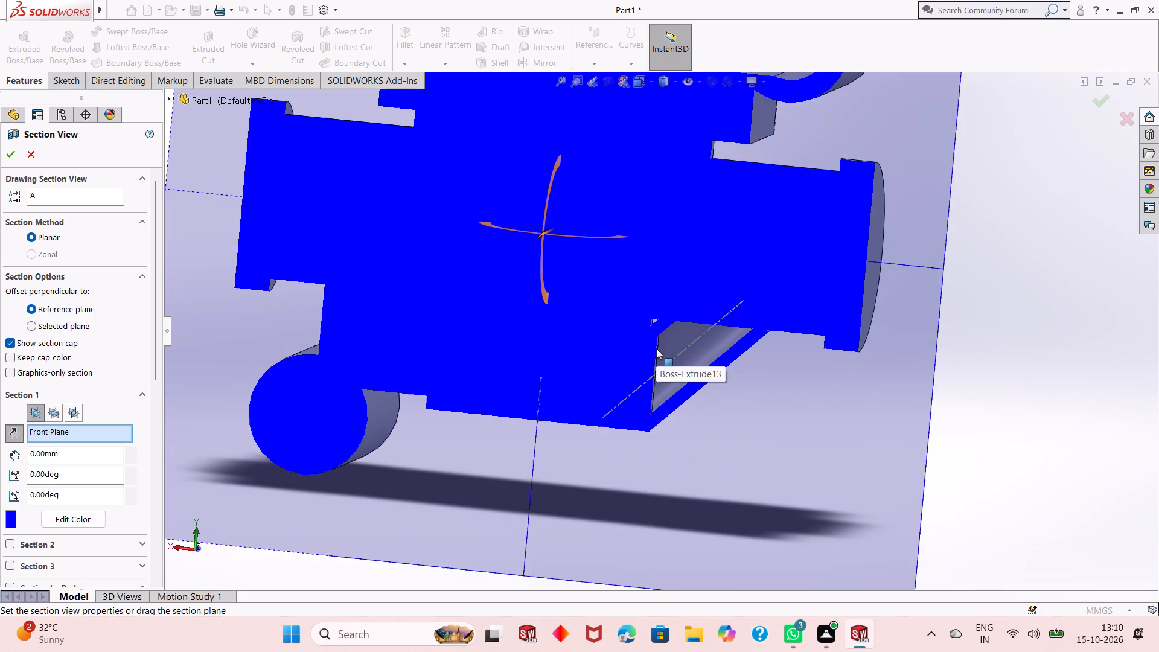
{"action": "scroll", "coordinate": [656, 331], "scroll_direction": "down", "scroll_amount": 11}
{"action": "middle_click_drag", "start_coordinate": [656, 331], "coordinate": [671, 355]}
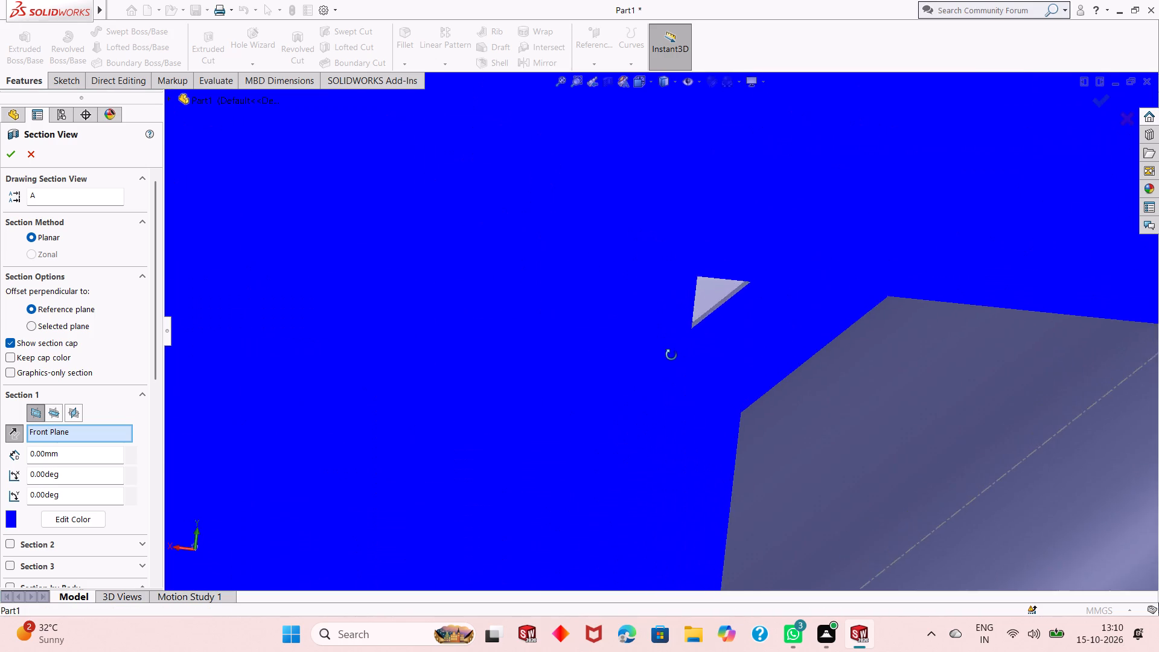
{"action": "middle_click_drag", "start_coordinate": [671, 355], "coordinate": [608, 329]}
{"action": "scroll", "coordinate": [610, 328], "scroll_direction": "down", "scroll_amount": 1}
{"action": "scroll", "coordinate": [610, 328], "scroll_direction": "up", "scroll_amount": 5}
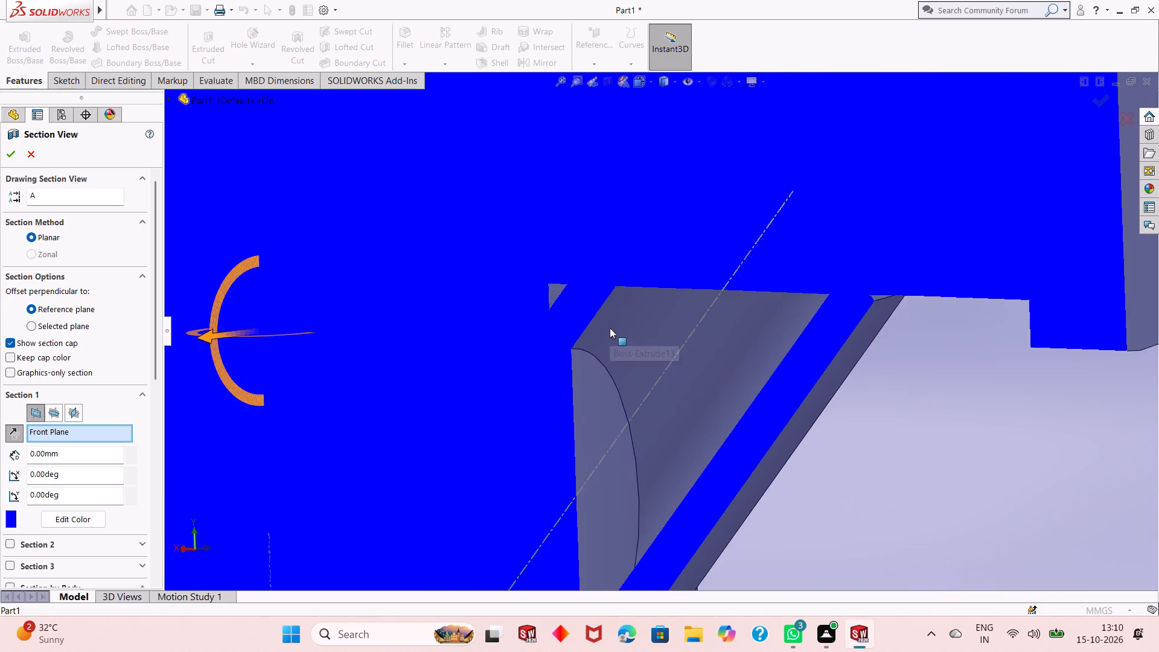
{"action": "scroll", "coordinate": [610, 328], "scroll_direction": "up", "scroll_amount": 4}
{"action": "scroll", "coordinate": [650, 363], "scroll_direction": "up", "scroll_amount": 2}
{"action": "middle_click_drag", "start_coordinate": [654, 368], "coordinate": [667, 383]}
{"action": "scroll", "coordinate": [662, 384], "scroll_direction": "up", "scroll_amount": 2}
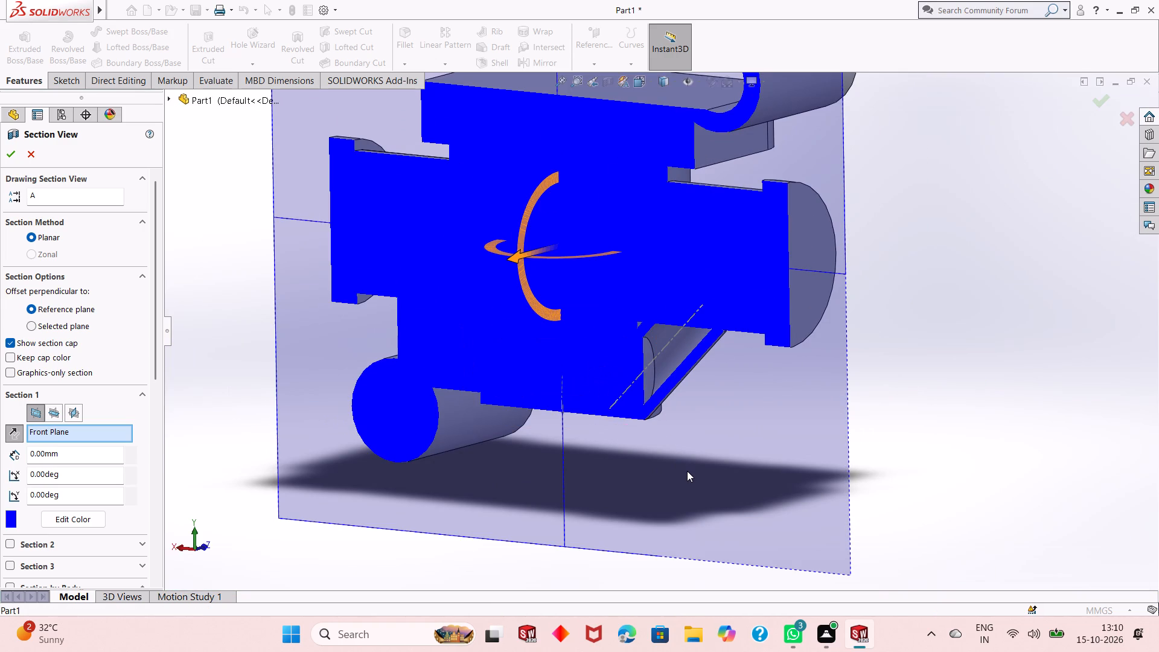
{"action": "middle_click_drag", "start_coordinate": [691, 457], "coordinate": [714, 422]}
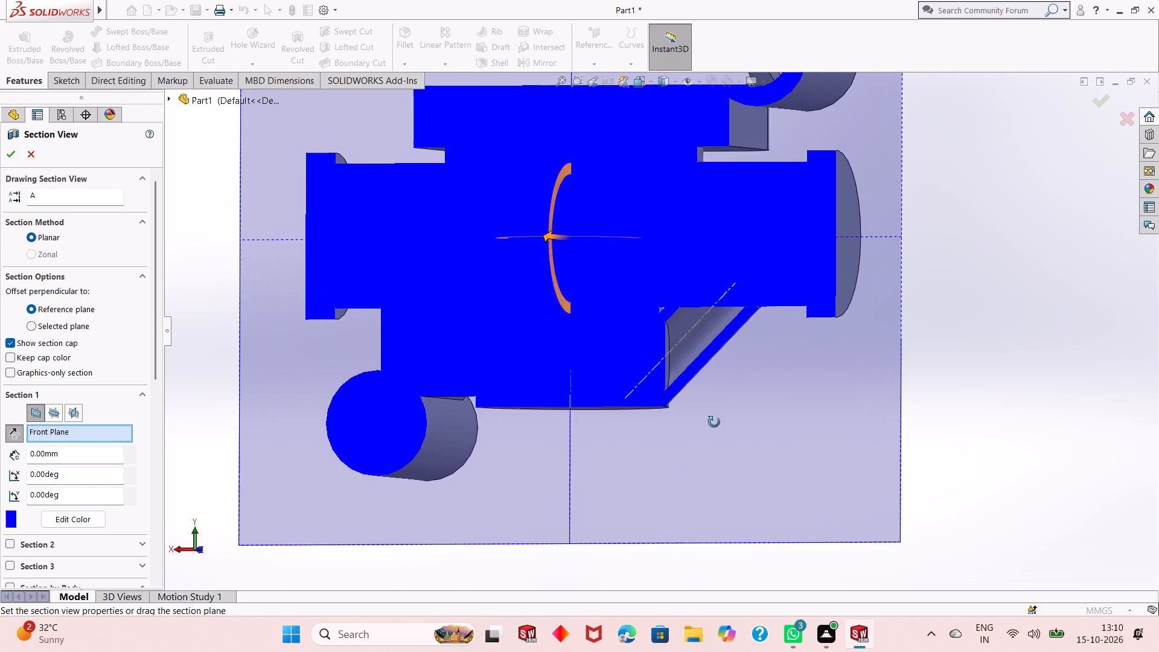
{"action": "middle_click_drag", "start_coordinate": [714, 422], "coordinate": [734, 428]}
{"action": "scroll", "coordinate": [648, 367], "scroll_direction": "down", "scroll_amount": 4}
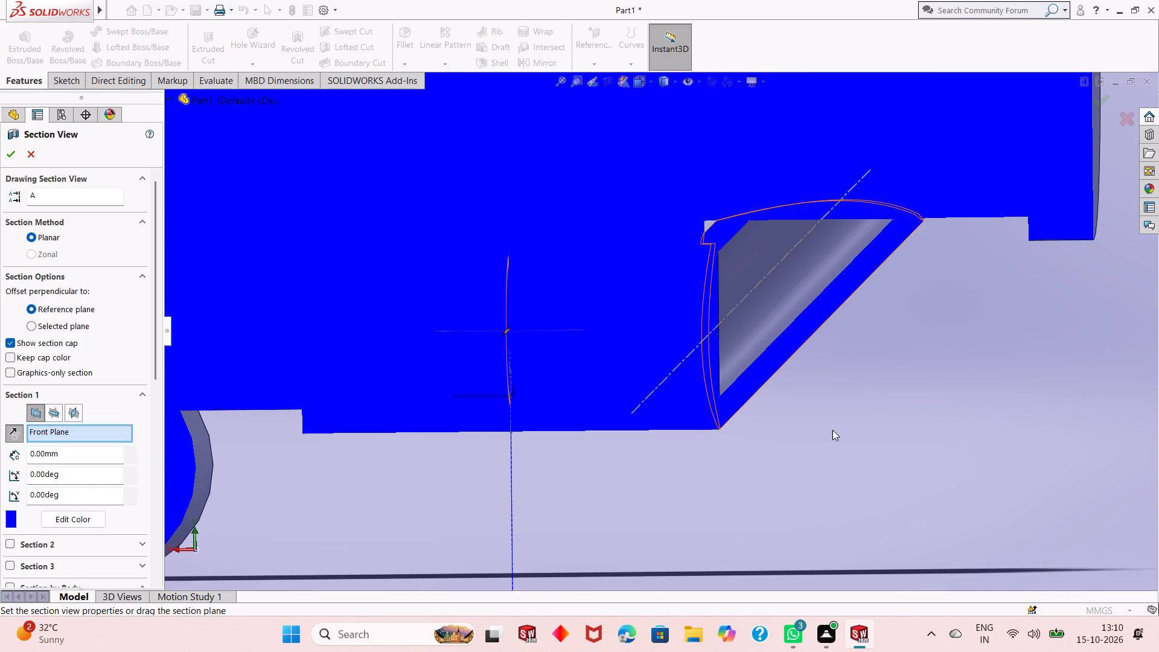
{"action": "key", "text": "ctrl+z"}
{"action": "key", "text": "Escape"}
Undo the extrusion of the angled tube's ring profile.
{"action": "key", "text": "ctrl+z"}
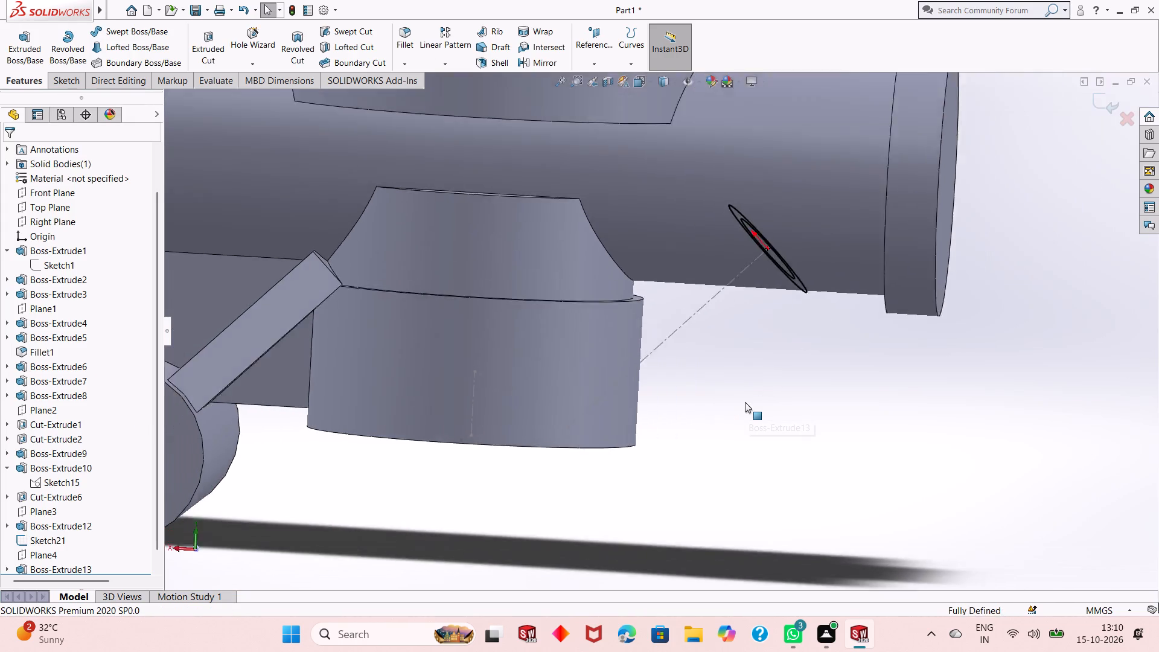
Delete the 11 mm diameter dimension and the inner circle from the angled tube's profile sketch.
{"action": "scroll", "coordinate": [406, 425], "scroll_direction": "up", "scroll_amount": 2}
{"action": "scroll", "coordinate": [459, 386], "scroll_direction": "down", "scroll_amount": 3}
{"action": "scroll", "coordinate": [547, 430], "scroll_direction": "up", "scroll_amount": 2}
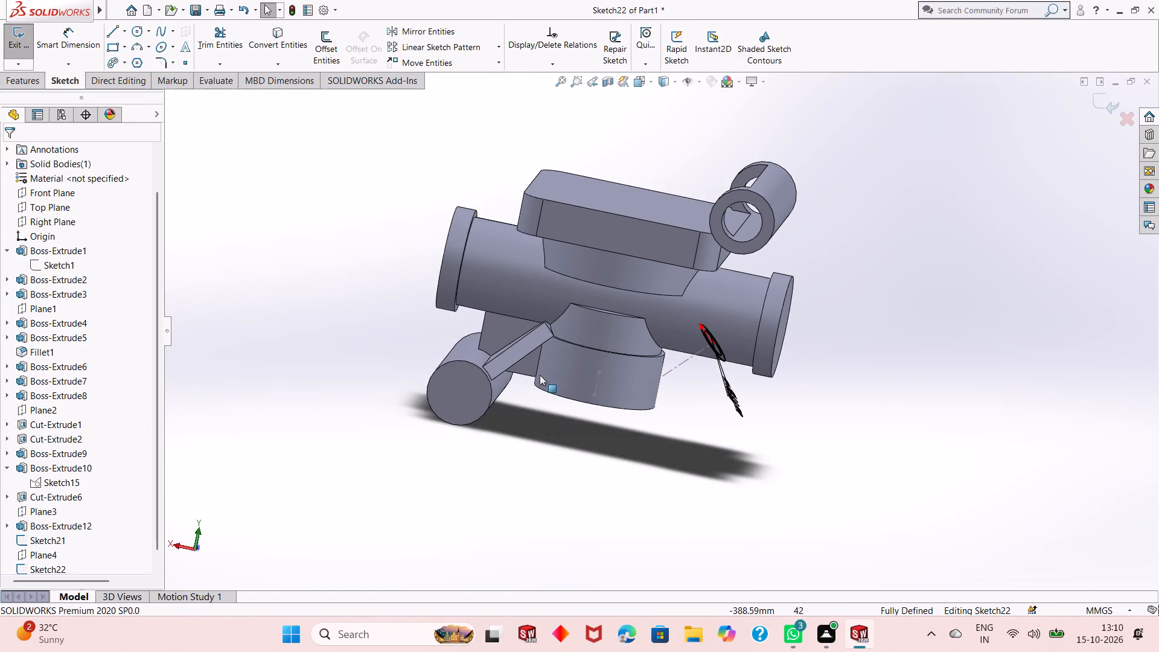
{"action": "scroll", "coordinate": [541, 371], "scroll_direction": "down", "scroll_amount": 3}
{"action": "middle_click_drag", "start_coordinate": [748, 378], "coordinate": [698, 397]}
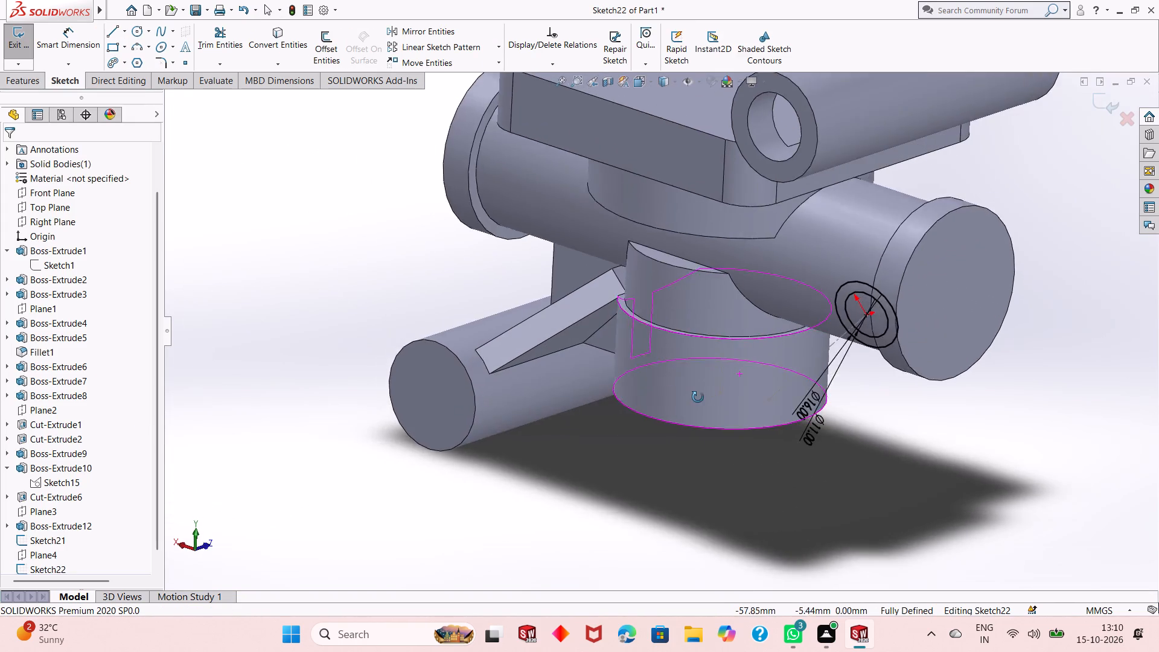
{"action": "middle_click_drag", "start_coordinate": [698, 397], "coordinate": [756, 350]}
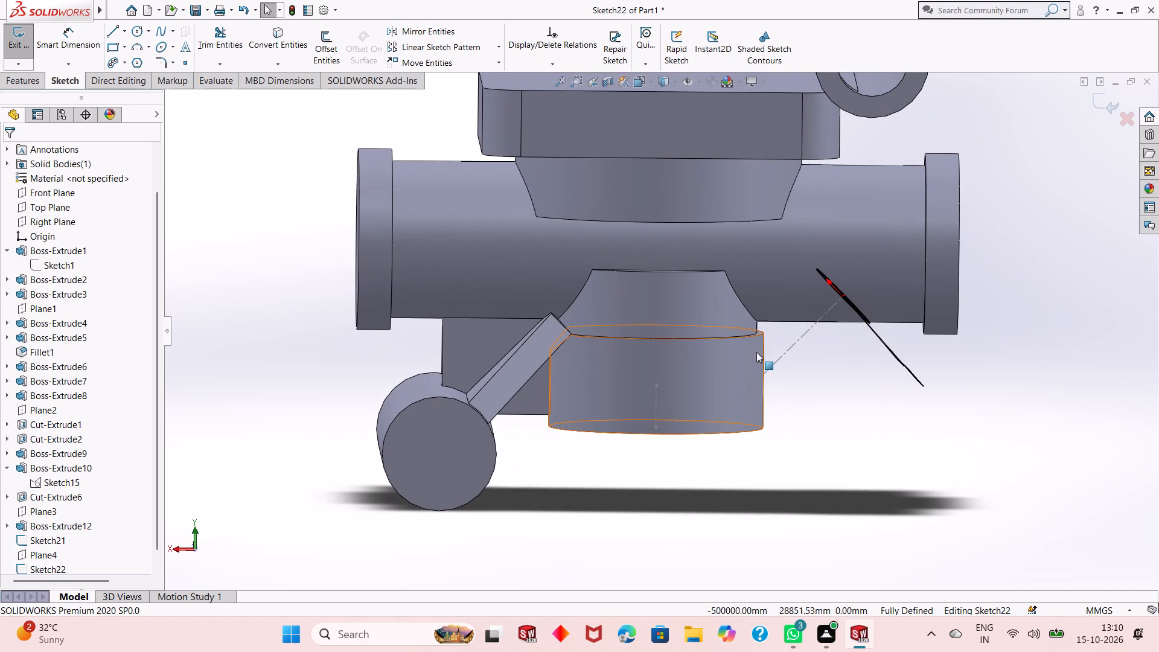
{"action": "middle_click_drag", "start_coordinate": [856, 315], "coordinate": [830, 340]}
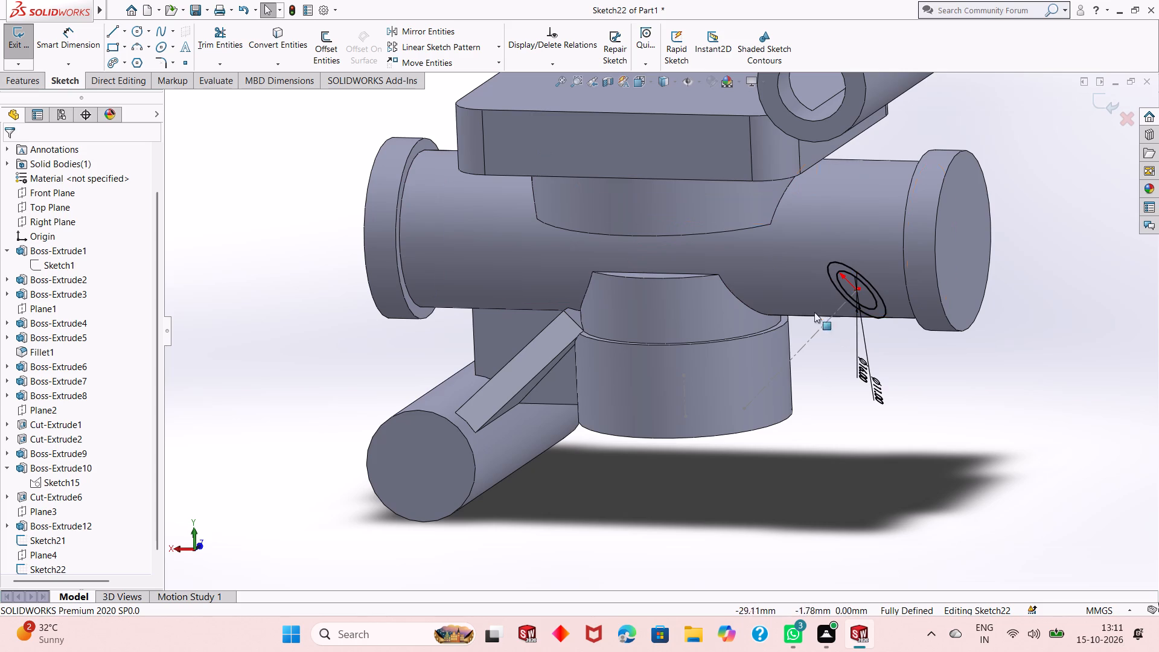
{"action": "scroll", "coordinate": [808, 289], "scroll_direction": "down", "scroll_amount": 3}
{"action": "scroll", "coordinate": [845, 348], "scroll_direction": "up", "scroll_amount": 2}
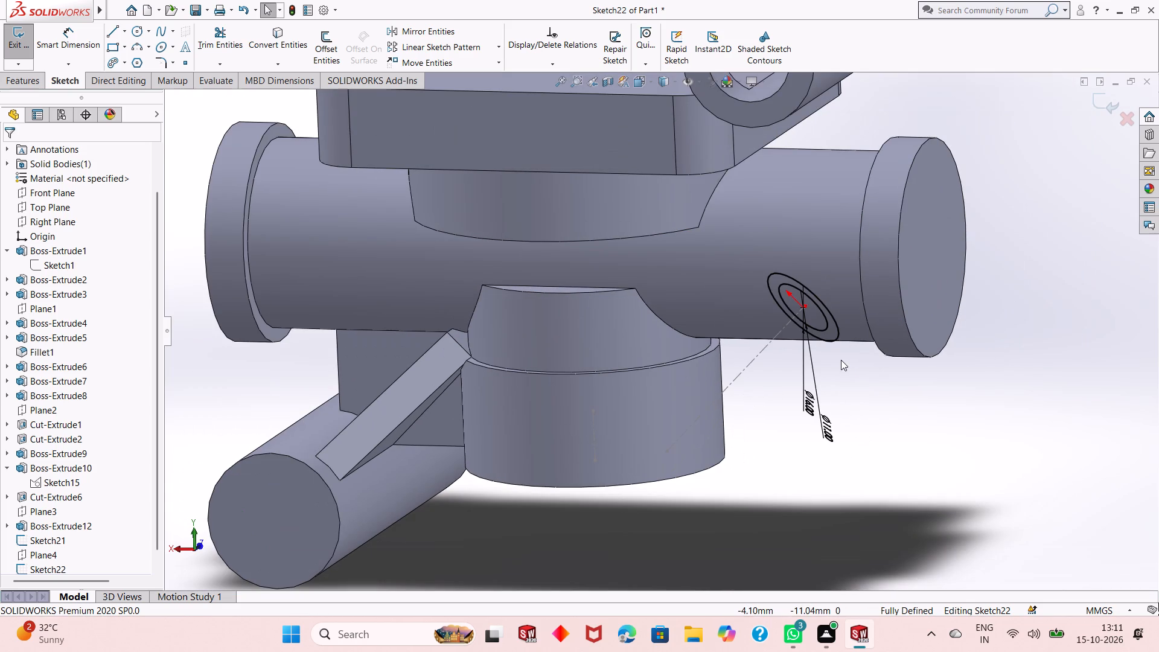
{"action": "right_click", "coordinate": [829, 434]}
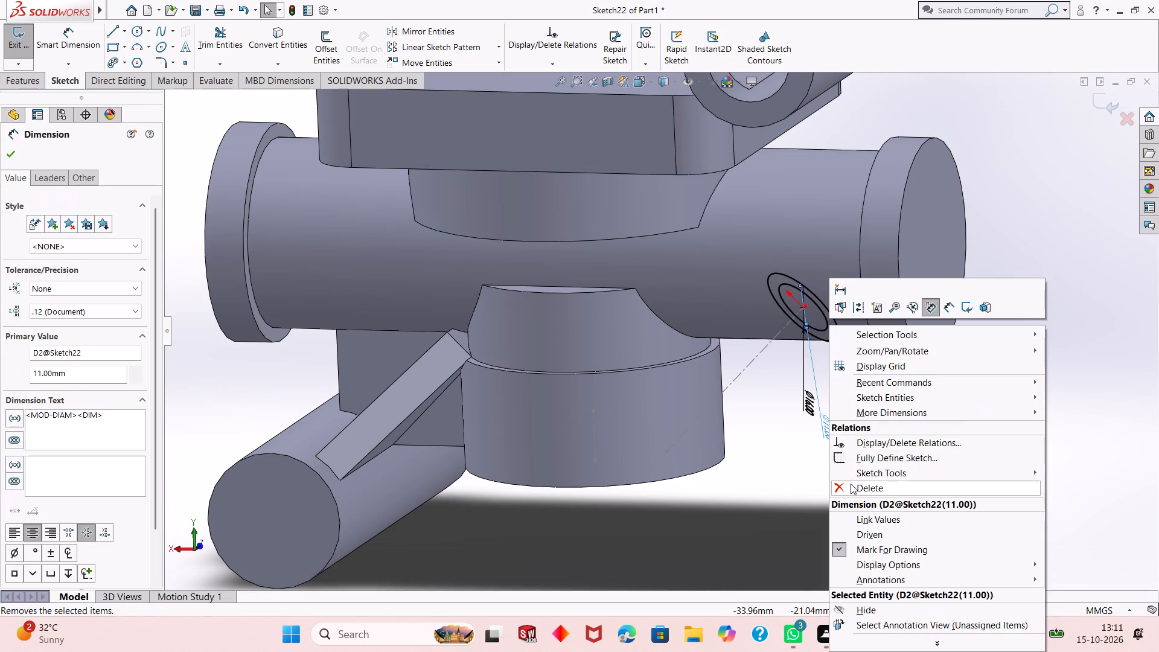
{"action": "left_click", "coordinate": [852, 485]}
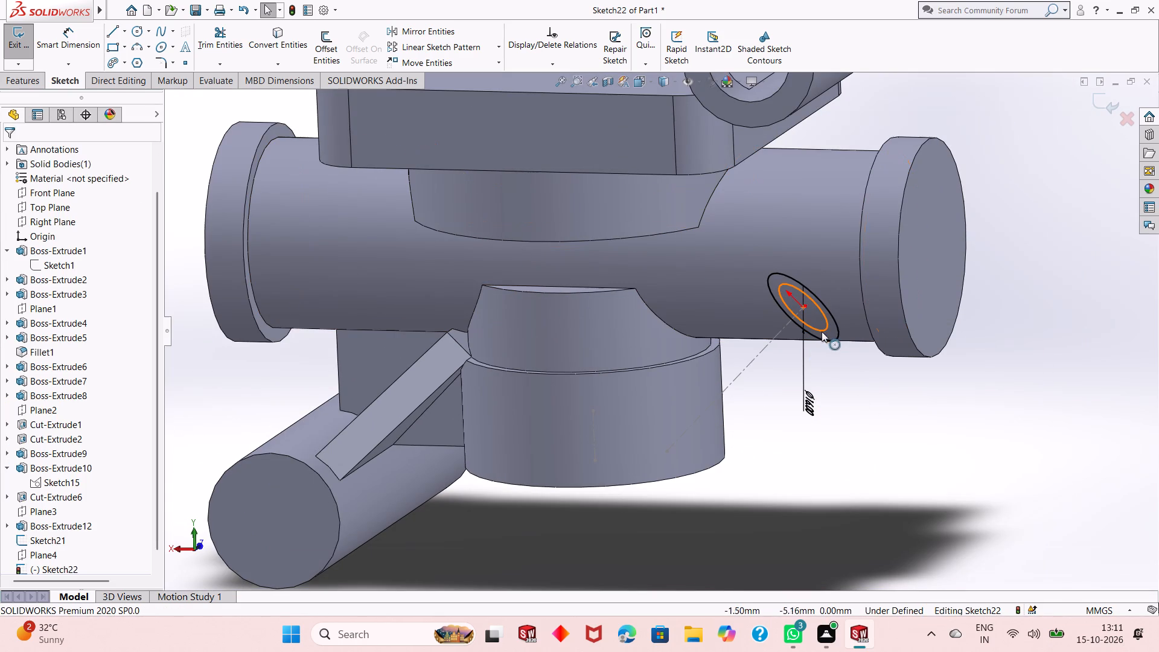
{"action": "left_click", "coordinate": [822, 328]}
{"action": "right_click", "coordinate": [820, 391]}
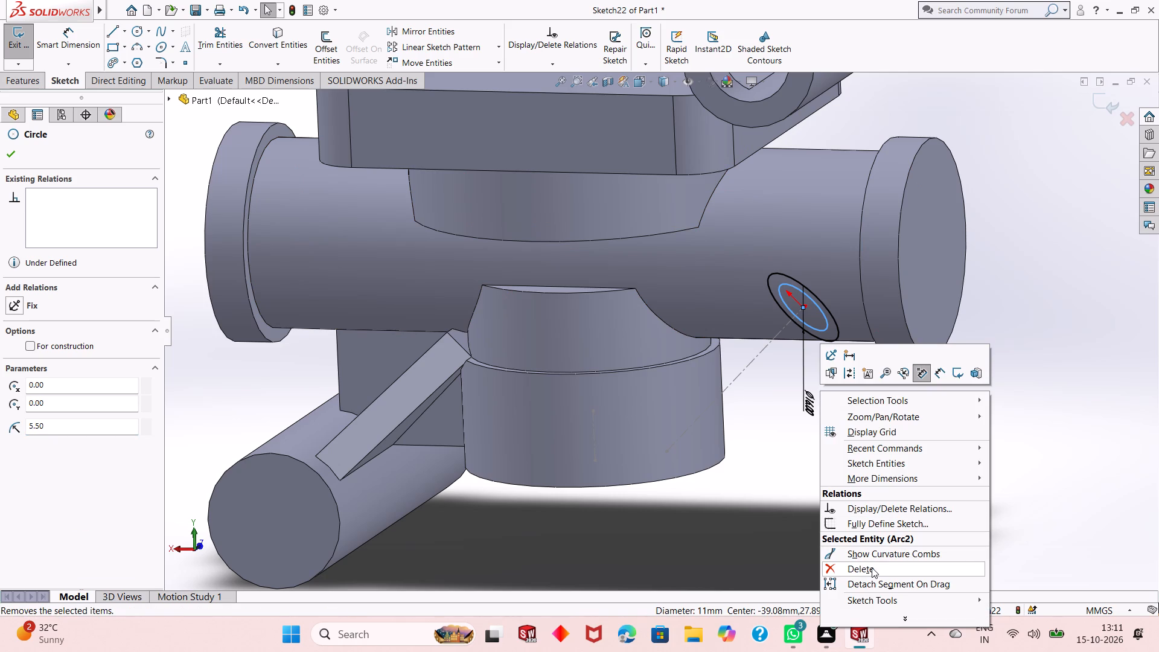
{"action": "left_click", "coordinate": [872, 567]}
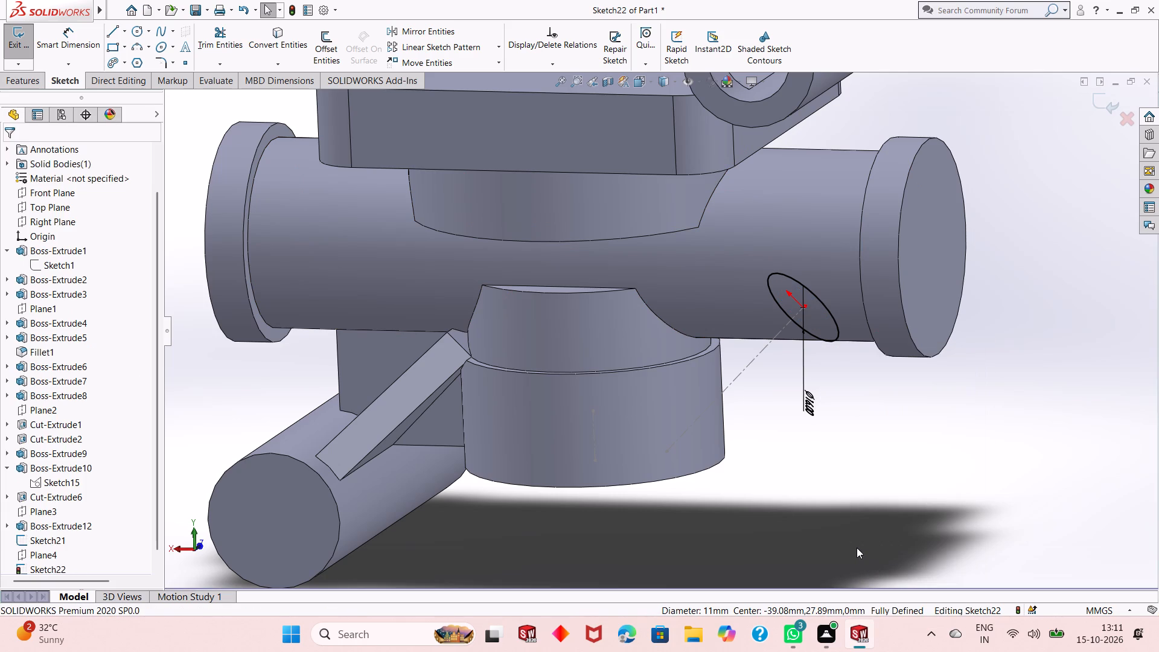
Extrude the 16 mm circle in the reversed direction, Up To Next, toward the lower vertical boss with the result merged.
{"action": "left_click", "coordinate": [10, 81]}
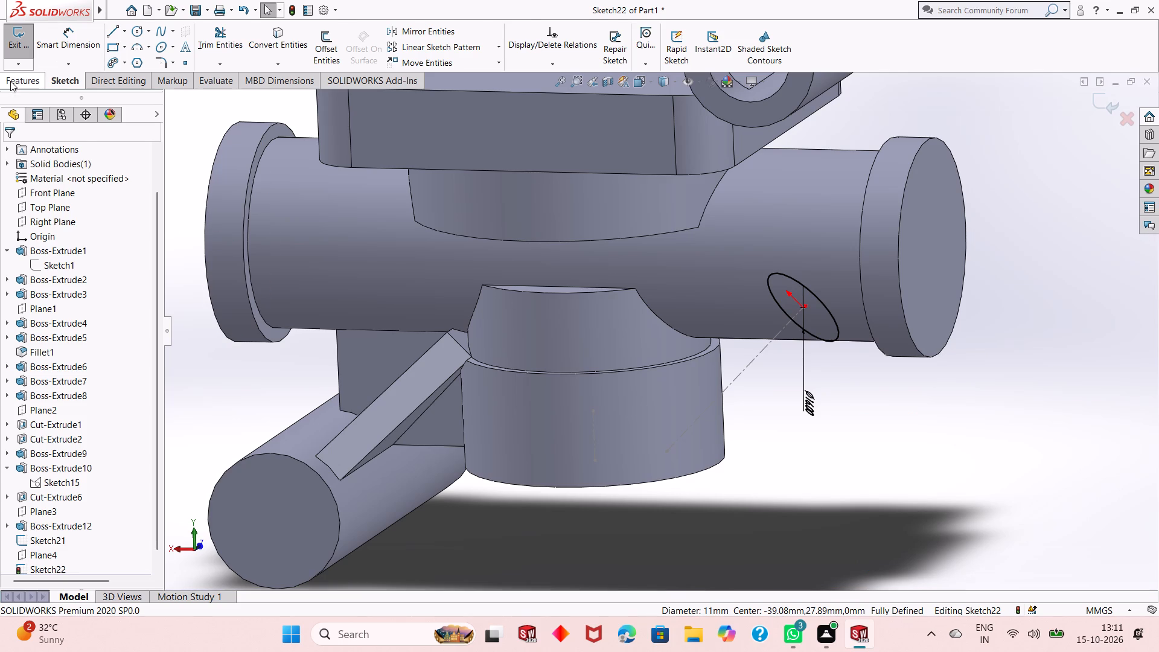
{"action": "left_click", "coordinate": [19, 51]}
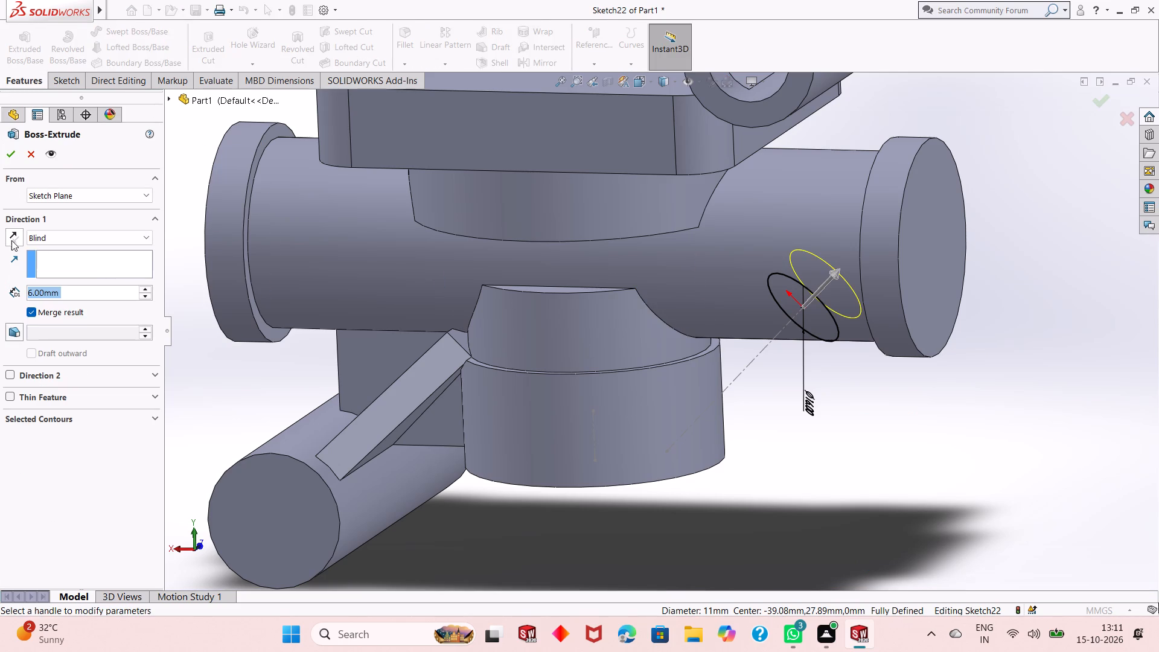
{"action": "left_click", "coordinate": [13, 232]}
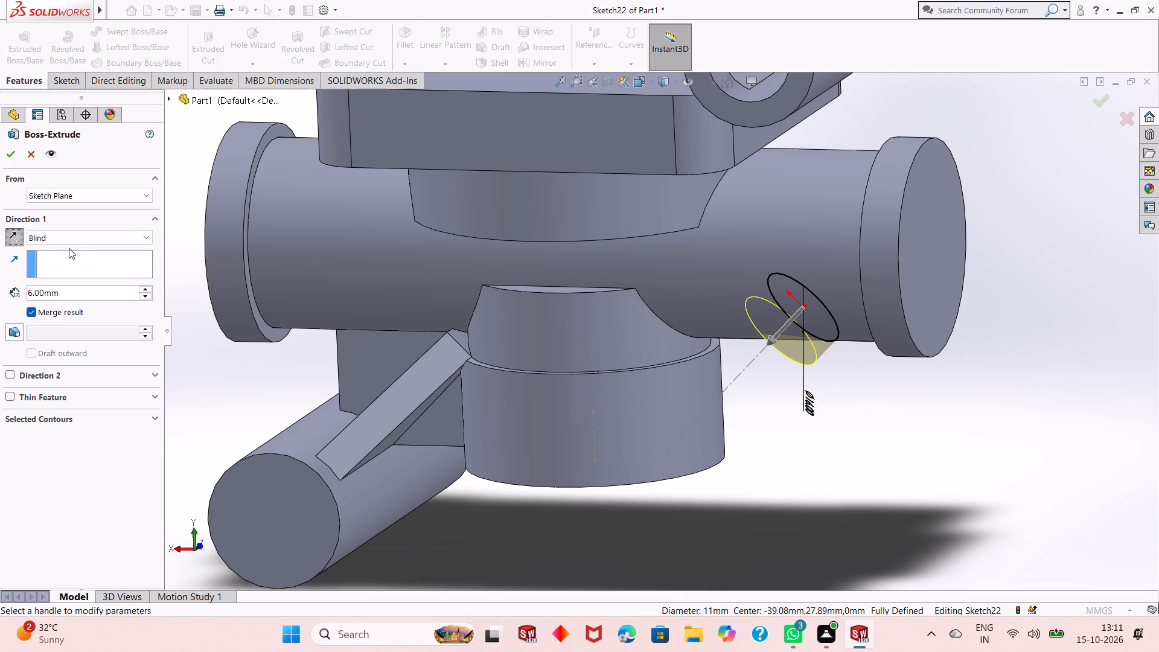
{"action": "left_click", "coordinate": [74, 238]}
{"action": "left_click", "coordinate": [73, 265]}
{"action": "left_click", "coordinate": [81, 233]}
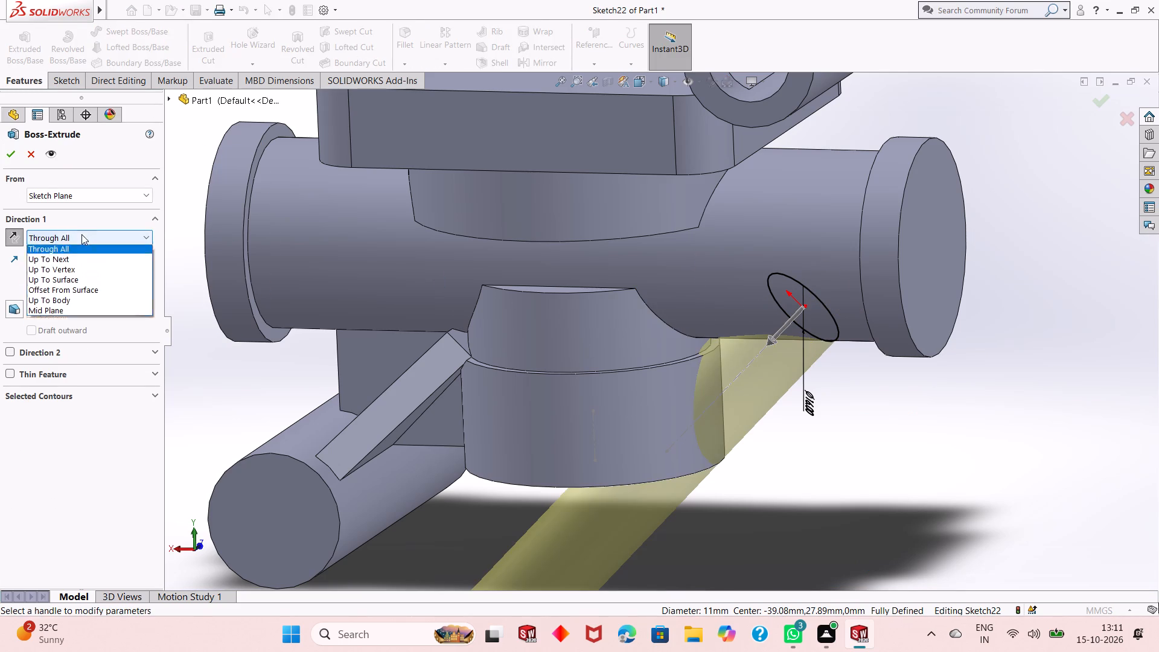
{"action": "left_click", "coordinate": [81, 269]}
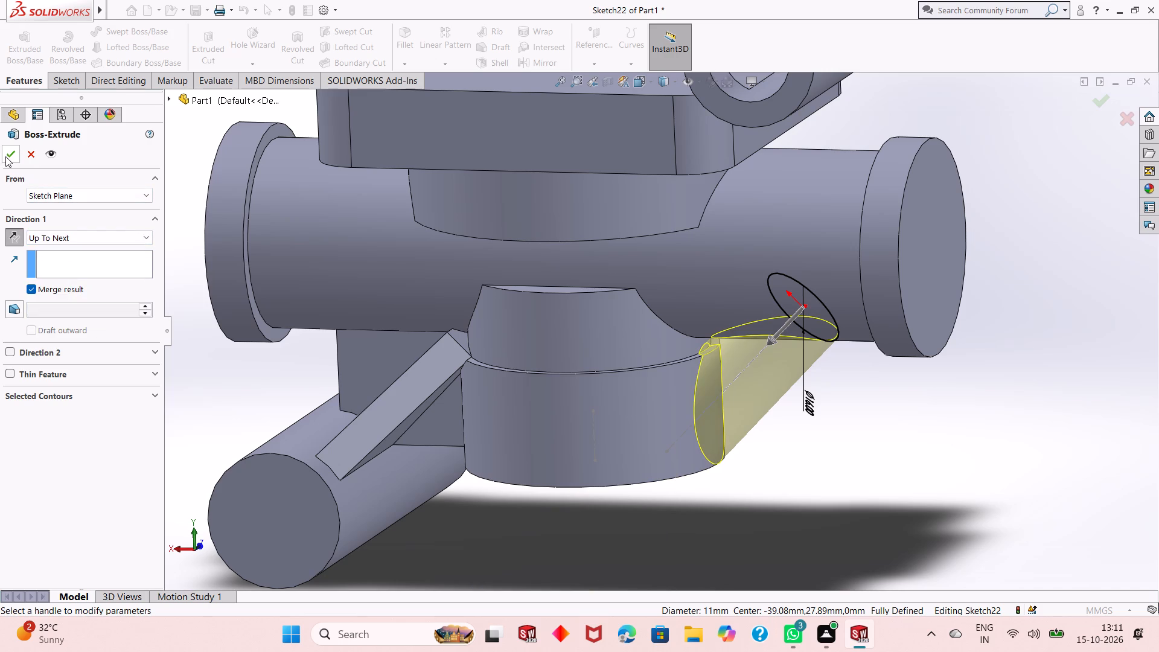
{"action": "left_click", "coordinate": [9, 156]}
Hide the sketch containing the 45° construction line that runs through the new angled boss.
{"action": "scroll", "coordinate": [685, 450], "scroll_direction": "up", "scroll_amount": 1}
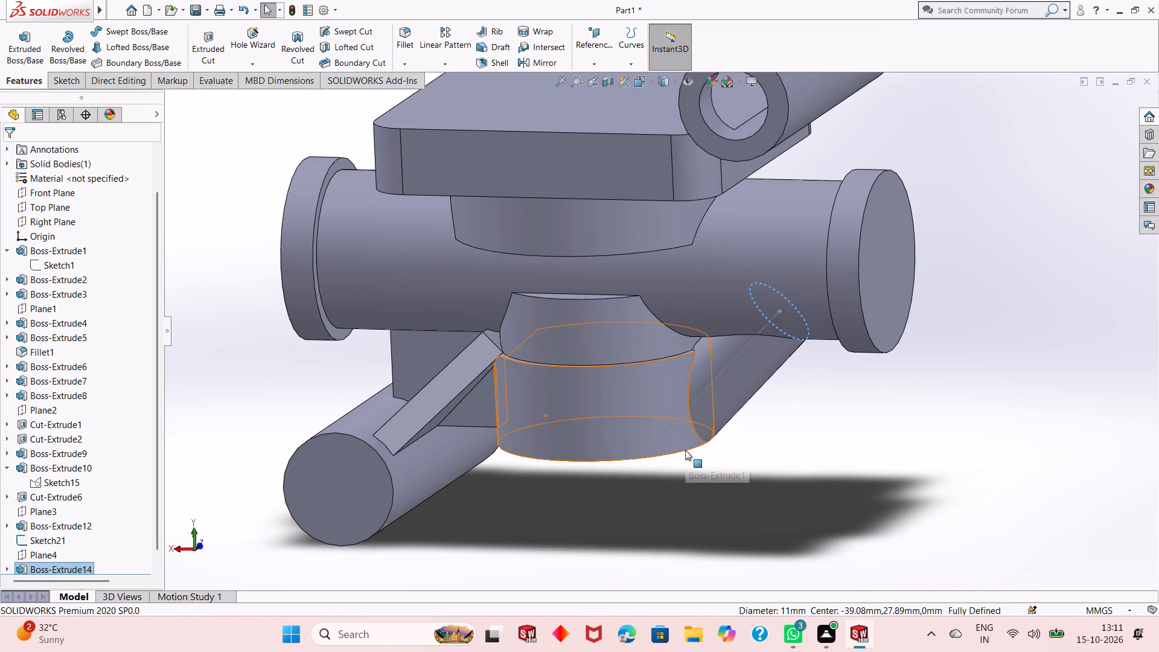
{"action": "middle_click_drag", "start_coordinate": [686, 449], "coordinate": [701, 425]}
{"action": "left_click", "coordinate": [753, 421]}
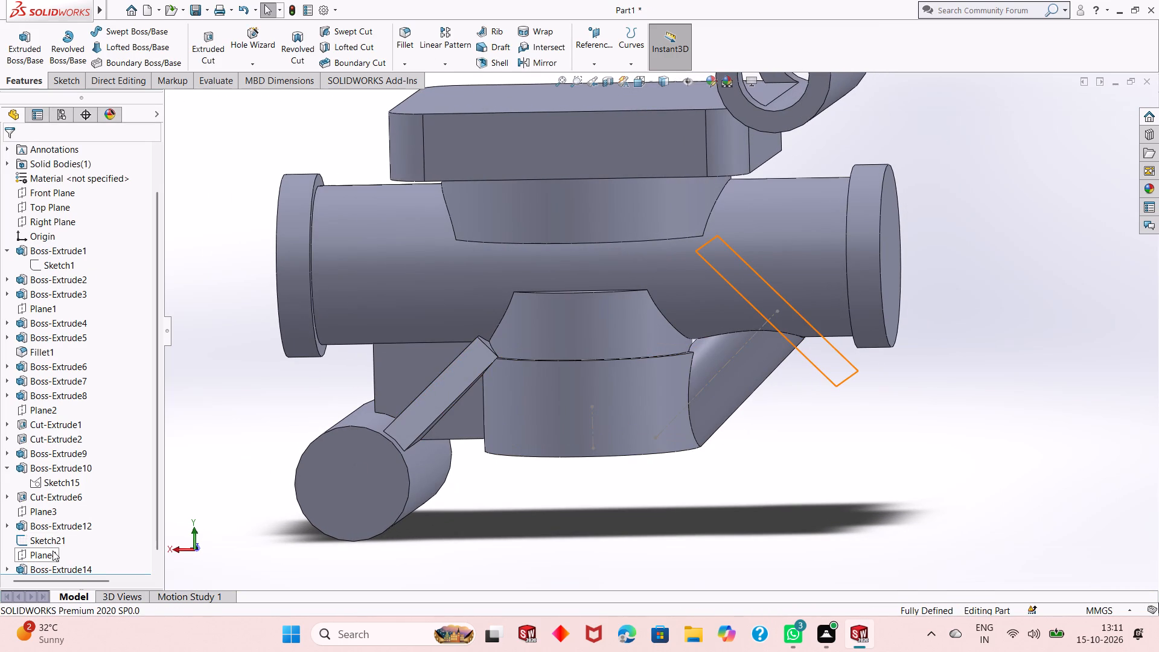
{"action": "scroll", "coordinate": [53, 551], "scroll_direction": "down", "scroll_amount": 2}
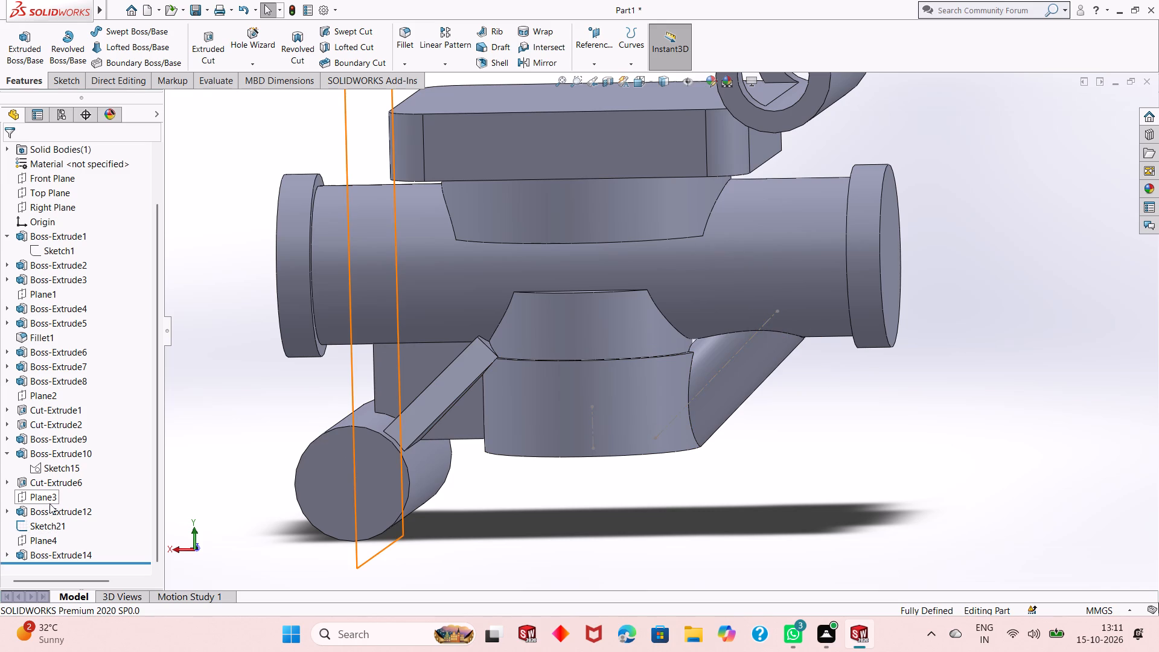
{"action": "right_click", "coordinate": [49, 526]}
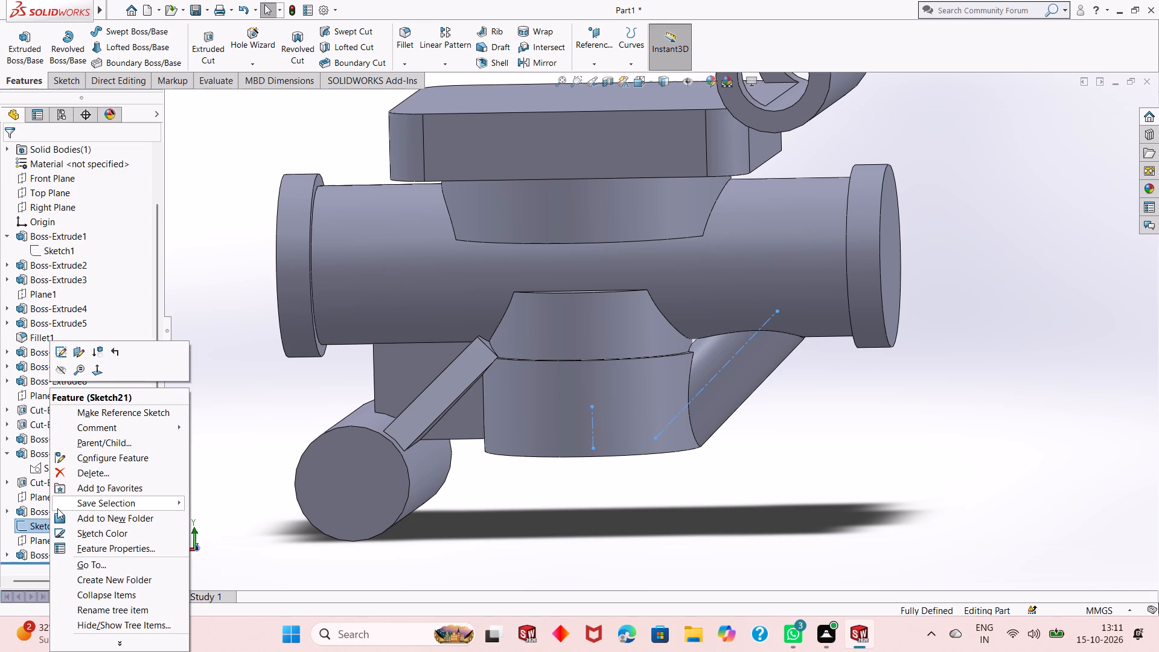
{"action": "left_click", "coordinate": [61, 375]}
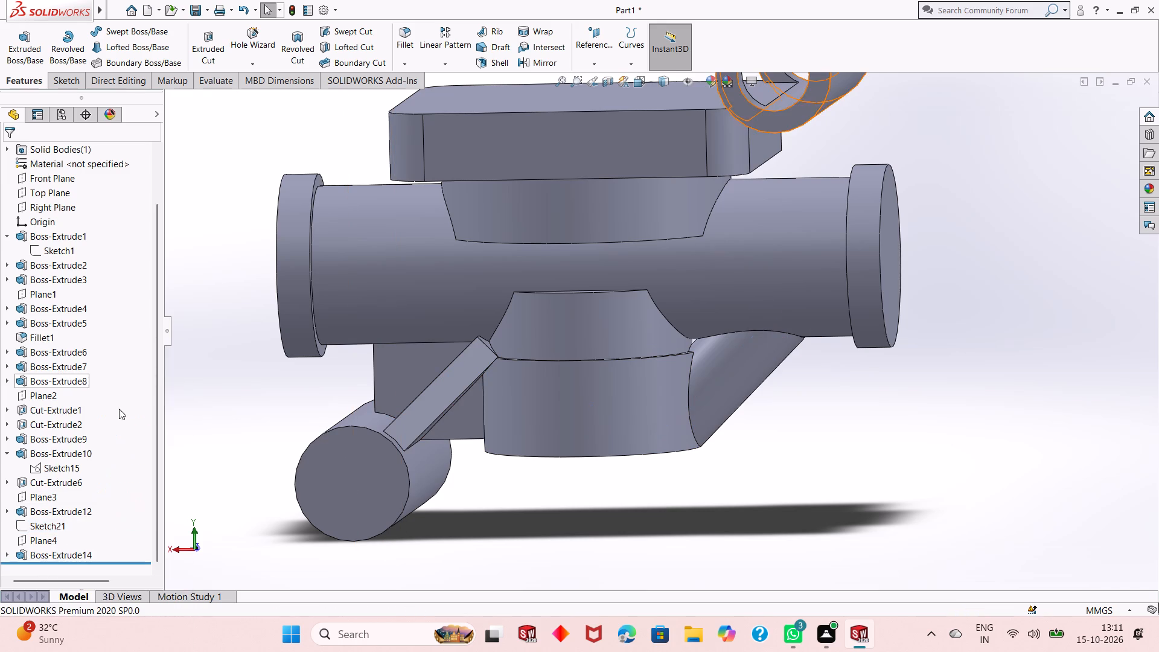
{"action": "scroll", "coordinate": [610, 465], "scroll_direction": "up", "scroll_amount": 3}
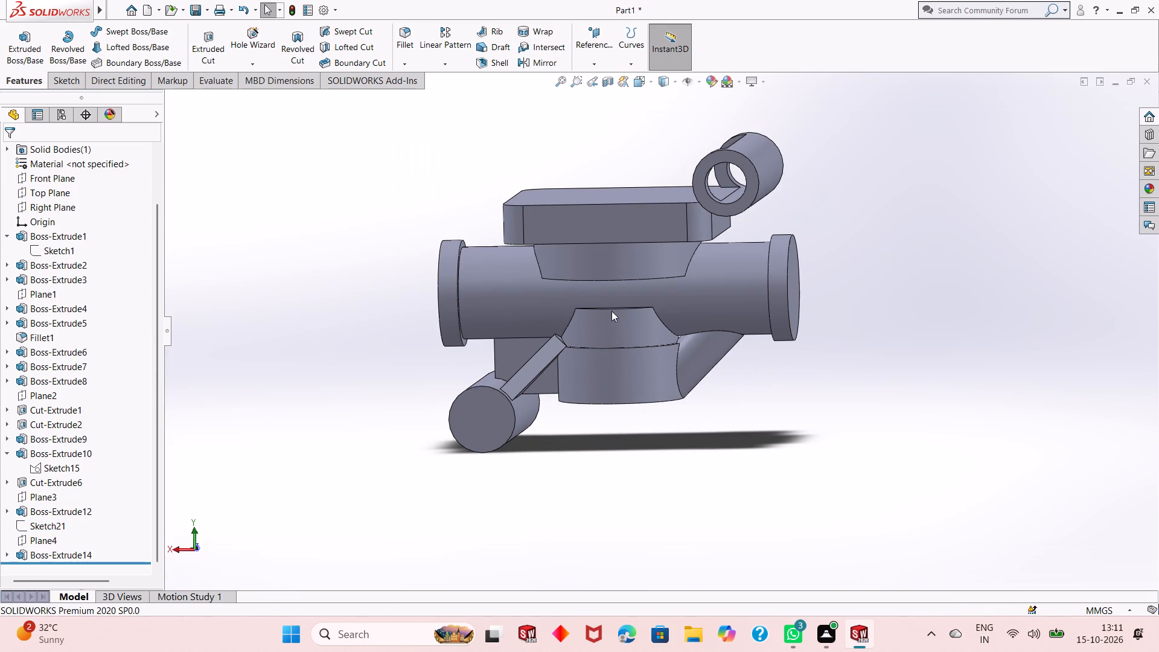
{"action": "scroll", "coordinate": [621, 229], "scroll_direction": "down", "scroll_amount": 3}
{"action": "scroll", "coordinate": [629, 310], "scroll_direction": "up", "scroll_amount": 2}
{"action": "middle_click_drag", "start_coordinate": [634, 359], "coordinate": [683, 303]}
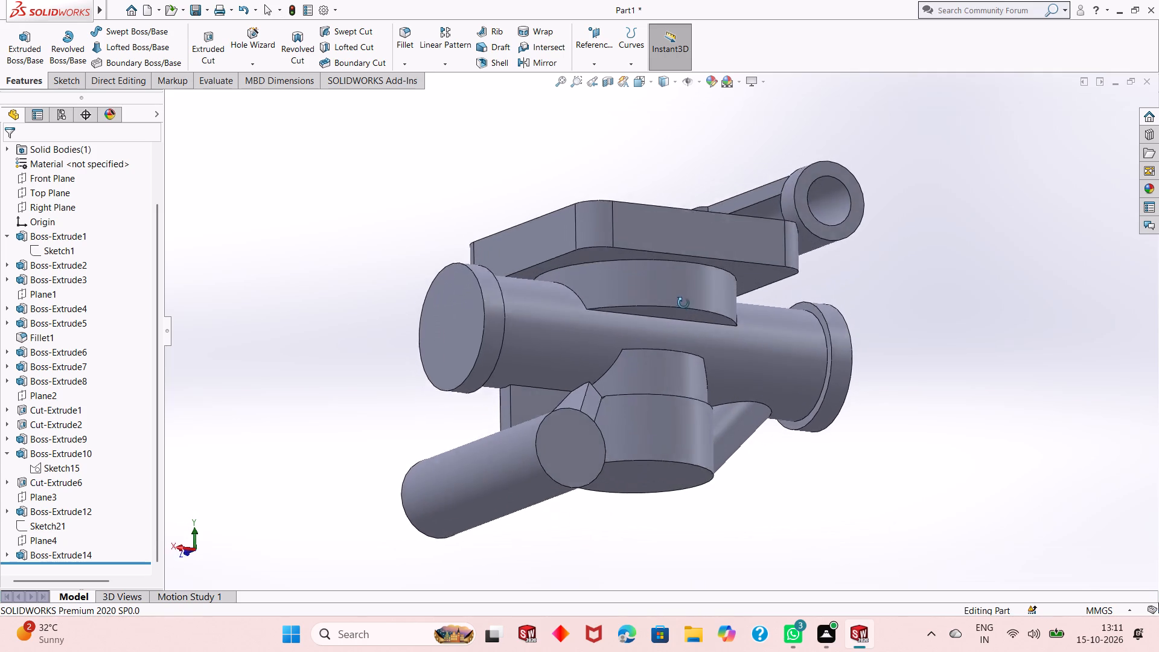
Examine the lower vertical boss and its angled connections from several sides.
{"action": "middle_click_drag", "start_coordinate": [683, 303], "coordinate": [665, 387]}
{"action": "scroll", "coordinate": [665, 387], "scroll_direction": "down", "scroll_amount": 1}
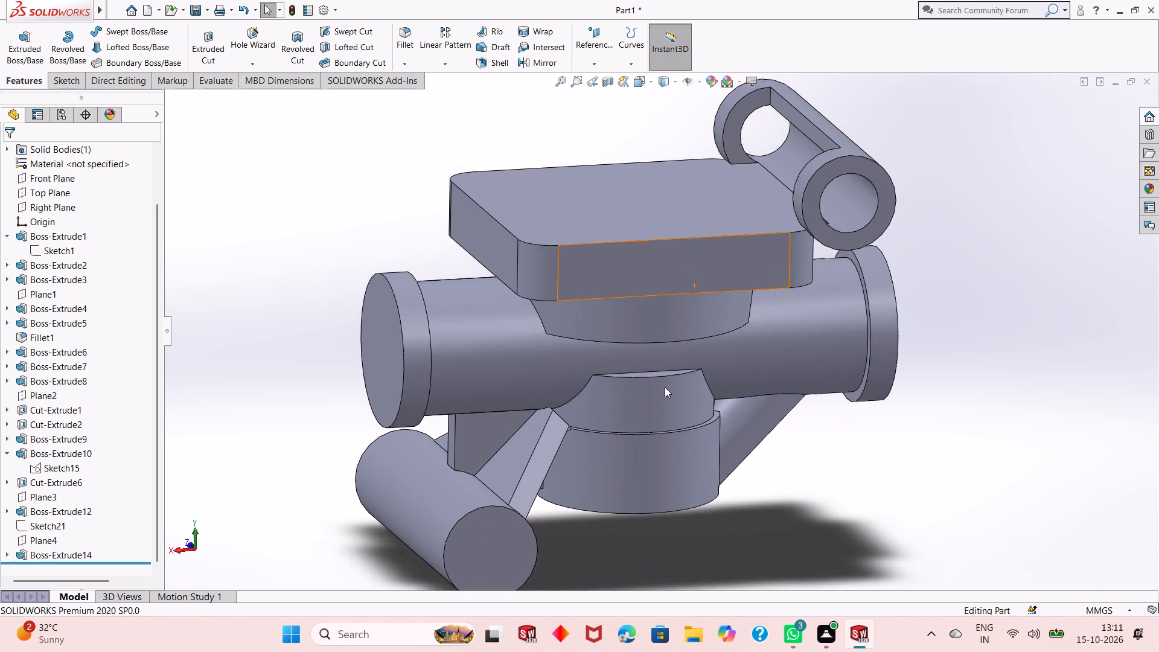
{"action": "scroll", "coordinate": [665, 387], "scroll_direction": "up", "scroll_amount": 1}
{"action": "middle_click_drag", "start_coordinate": [692, 499], "coordinate": [694, 481]}
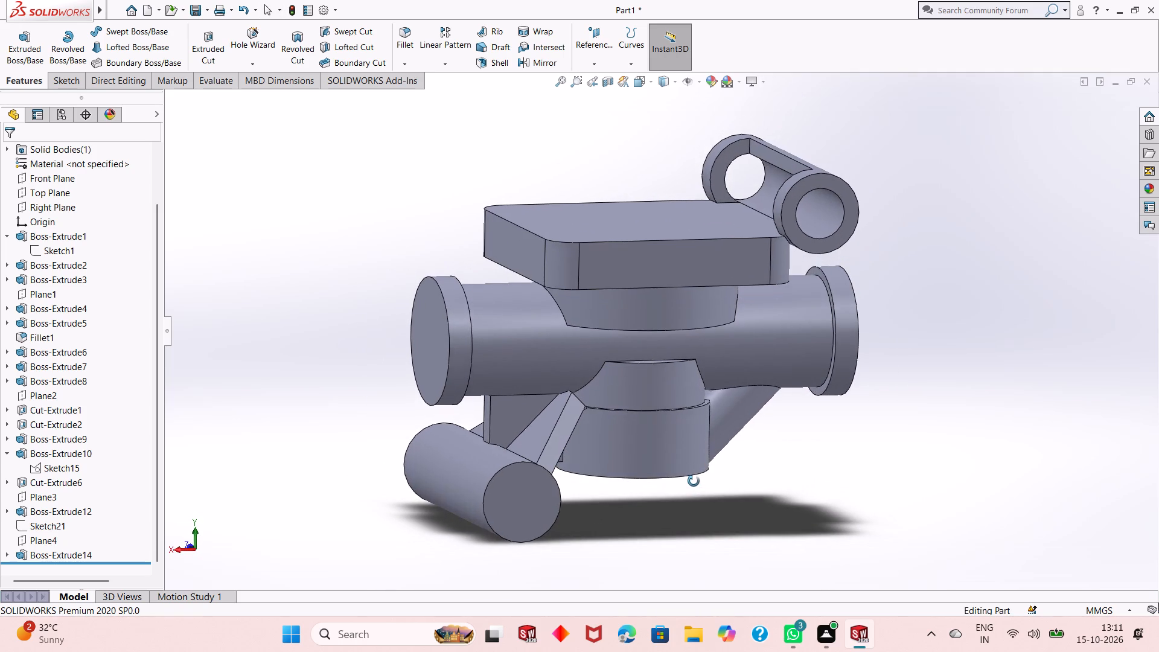
{"action": "middle_click_drag", "start_coordinate": [694, 481], "coordinate": [672, 476]}
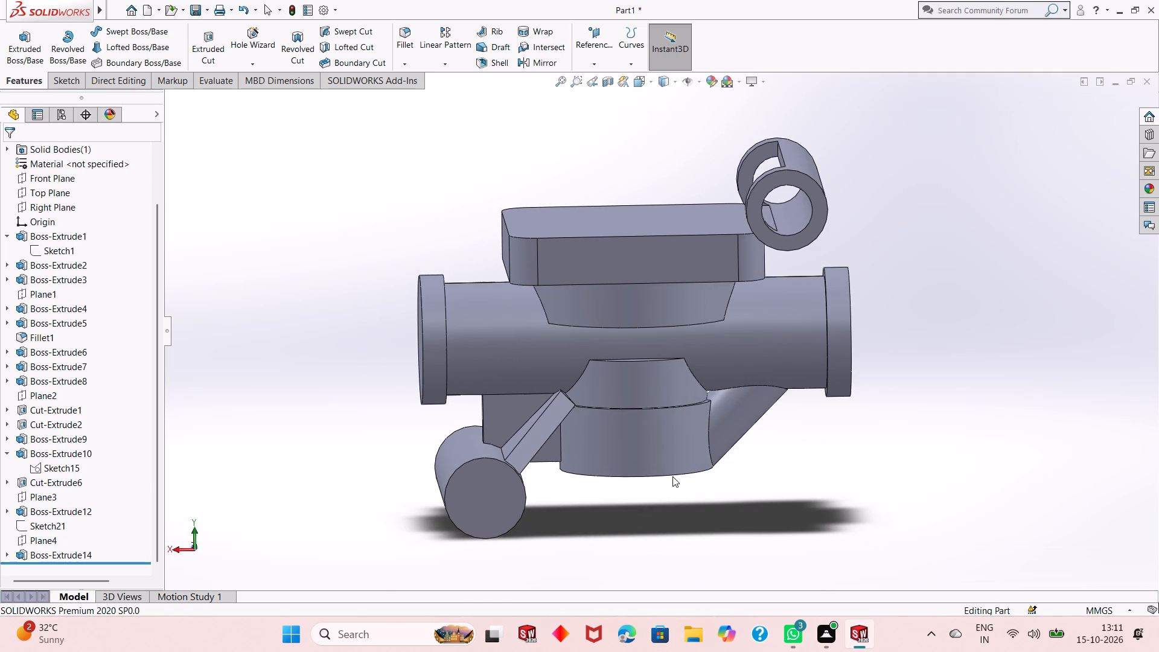
{"action": "middle_click_drag", "start_coordinate": [622, 473], "coordinate": [619, 467]}
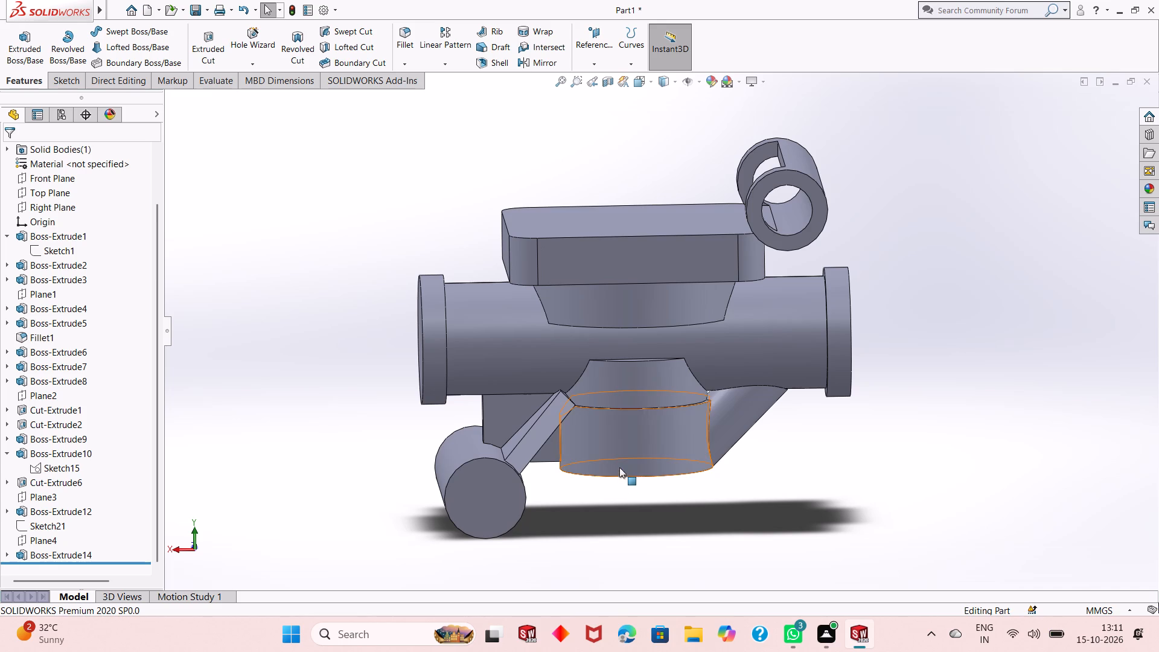
{"action": "middle_click_drag", "start_coordinate": [619, 467], "coordinate": [631, 501]}
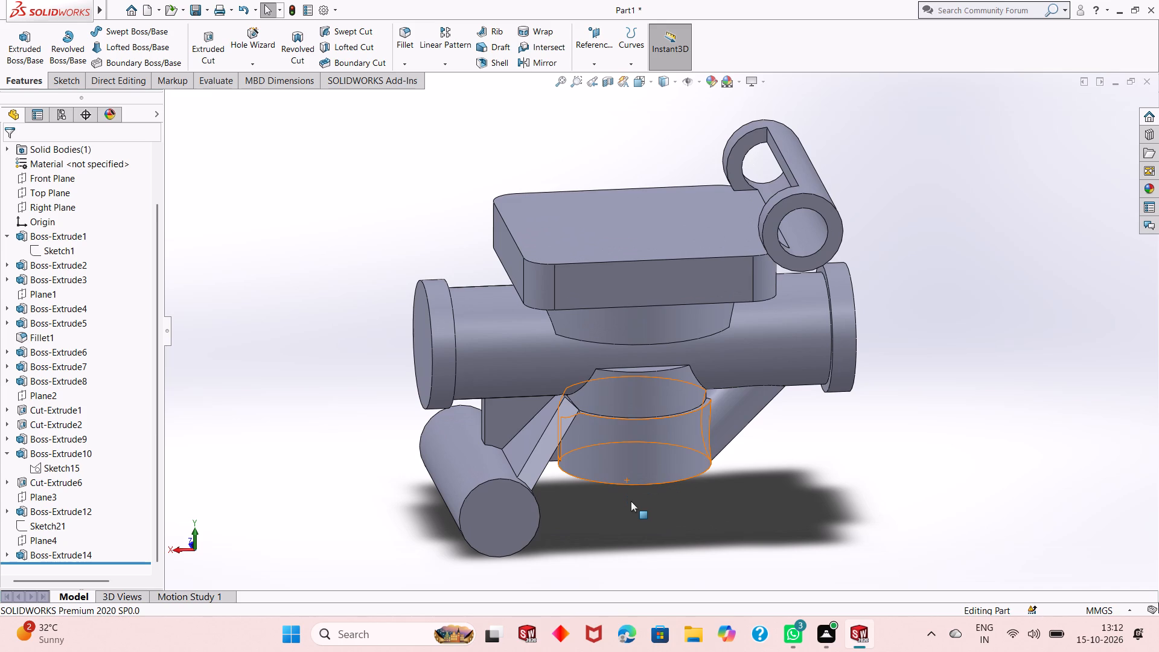
{"action": "middle_click", "coordinate": [630, 503]}
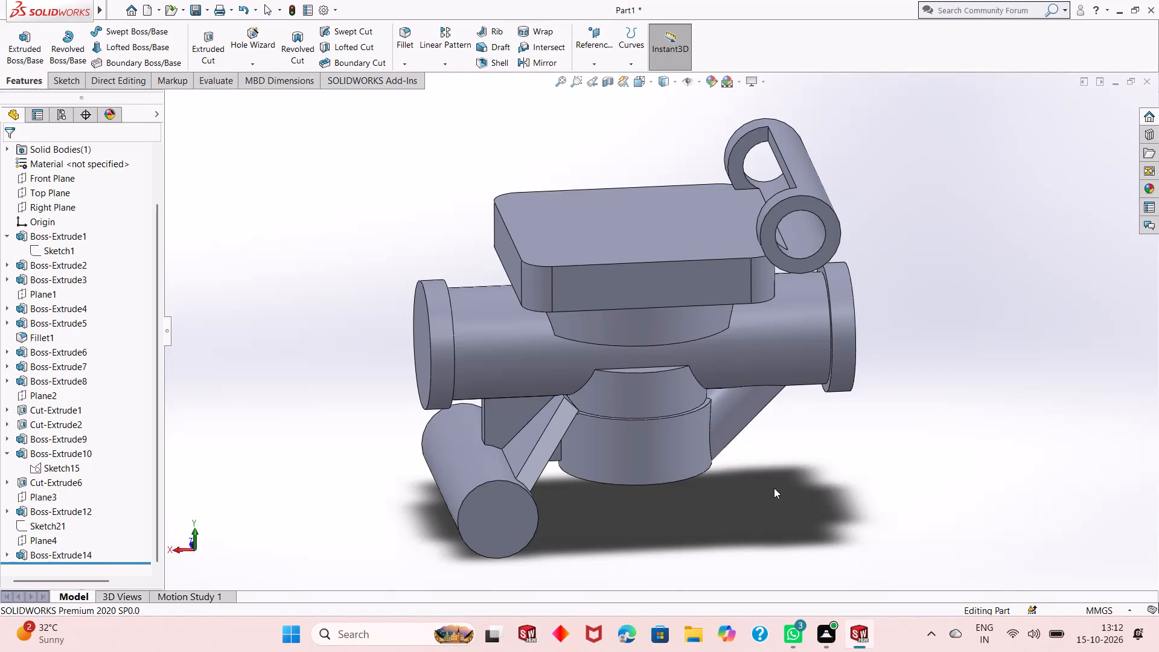
{"action": "scroll", "coordinate": [764, 519], "scroll_direction": "down", "scroll_amount": 1}
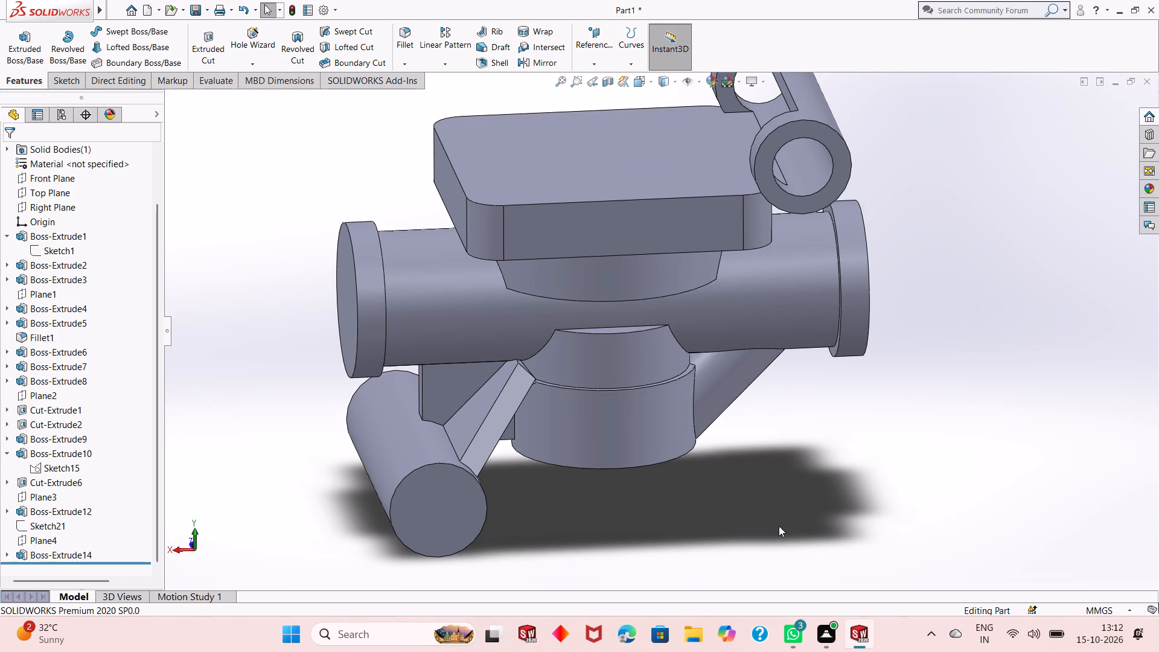
{"action": "scroll", "coordinate": [779, 526], "scroll_direction": "up", "scroll_amount": 1}
Sketch a circle about 30 mm in diameter, centred on the origin, on the bottom face of the lower vertical boss.
{"action": "middle_click_drag", "start_coordinate": [675, 458], "coordinate": [656, 300]}
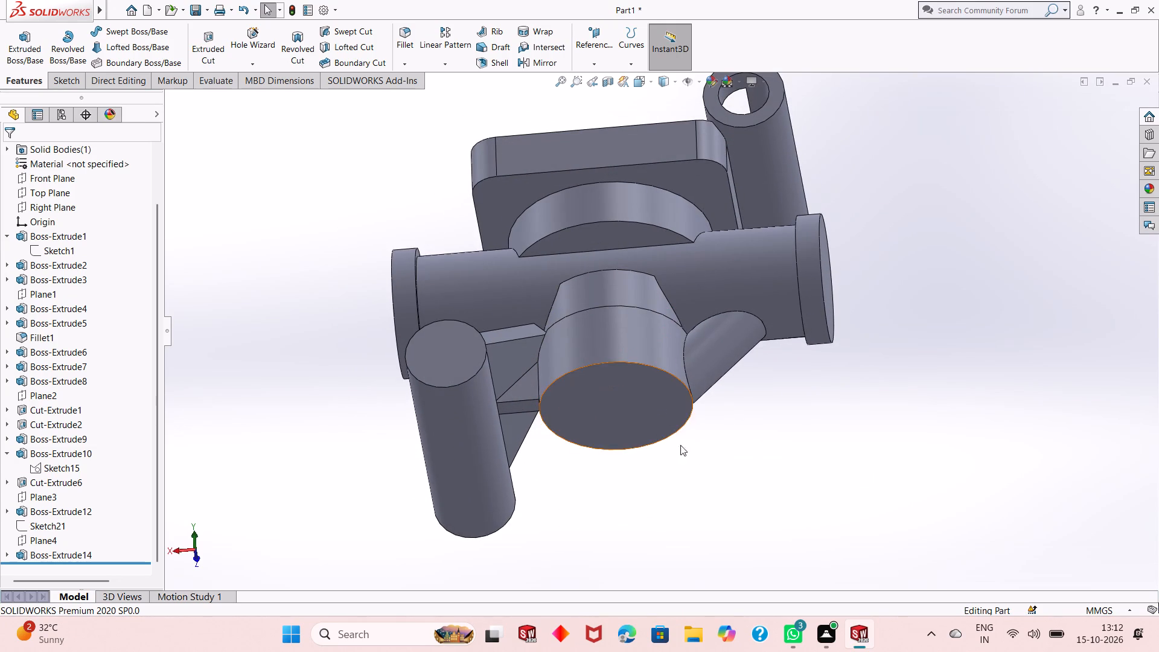
{"action": "left_click", "coordinate": [647, 404]}
{"action": "left_click", "coordinate": [703, 369]}
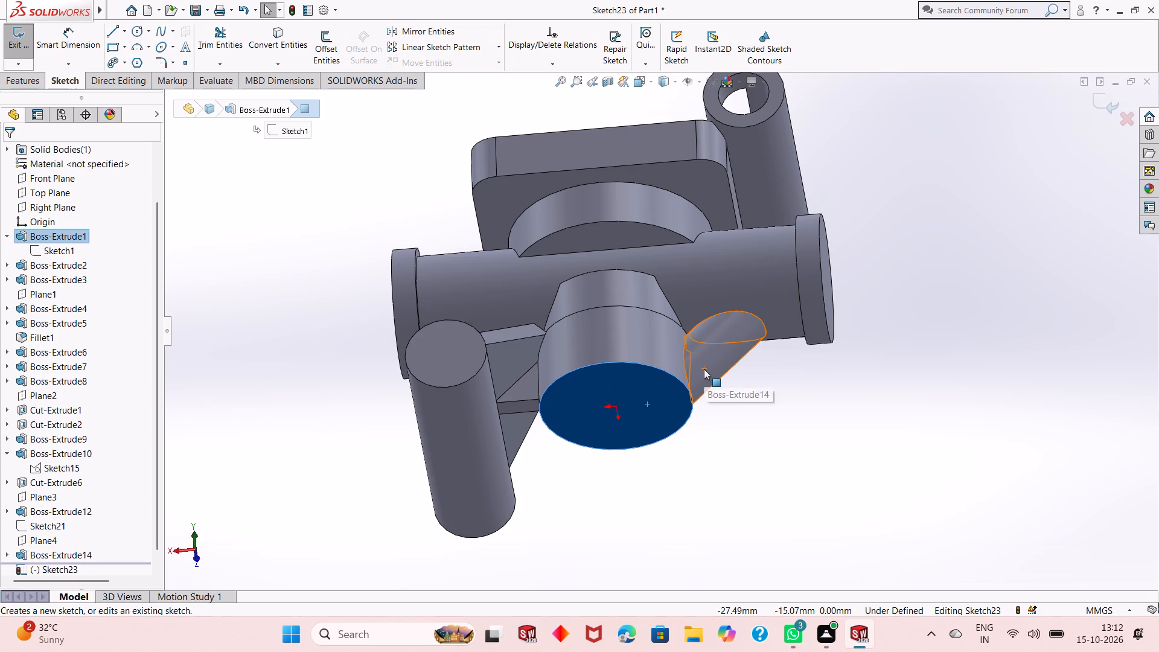
{"action": "key", "text": "ctrl+8"}
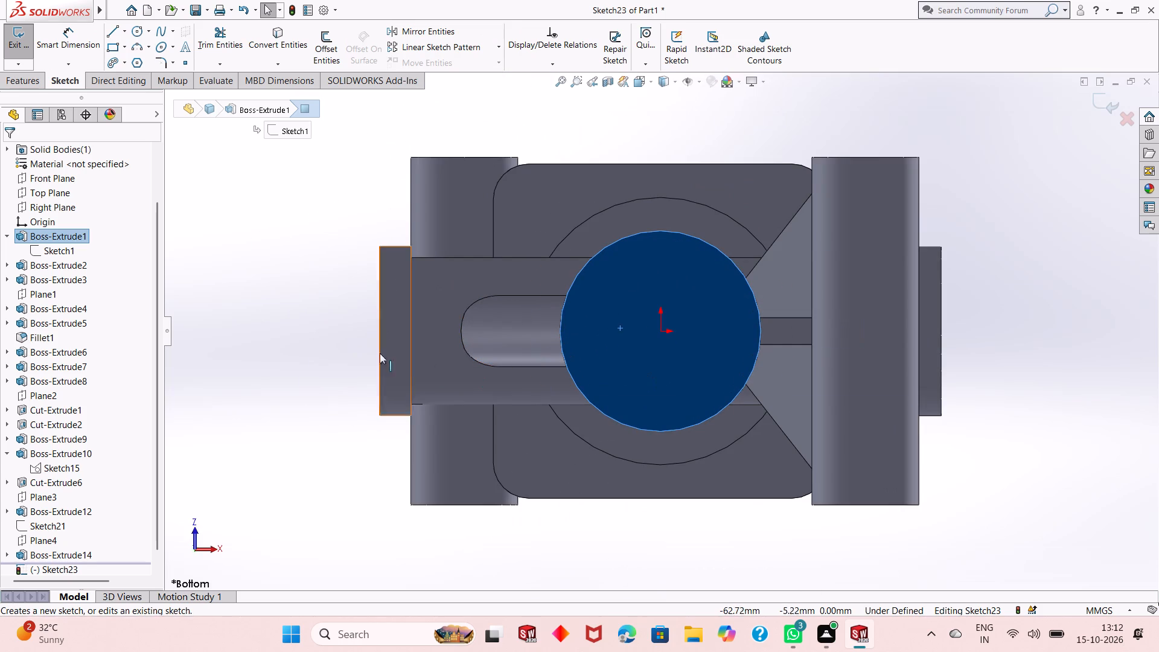
{"action": "left_click", "coordinate": [284, 304]}
{"action": "left_click", "coordinate": [135, 27]}
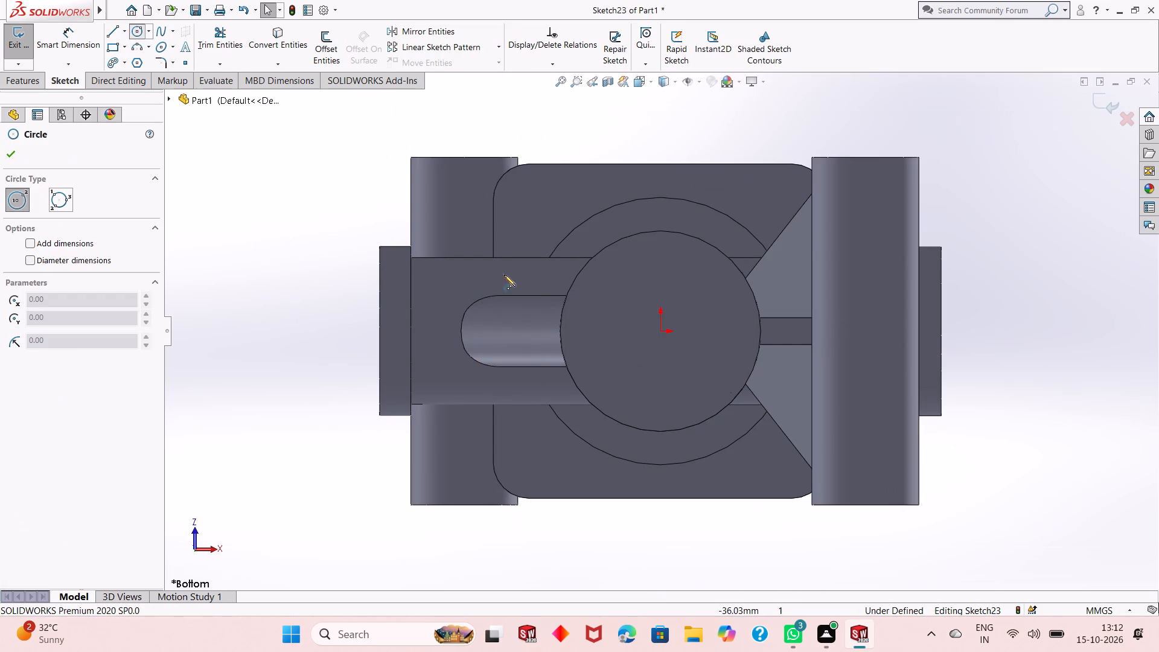
{"action": "left_click", "coordinate": [659, 331]}
{"action": "left_click", "coordinate": [669, 264]}
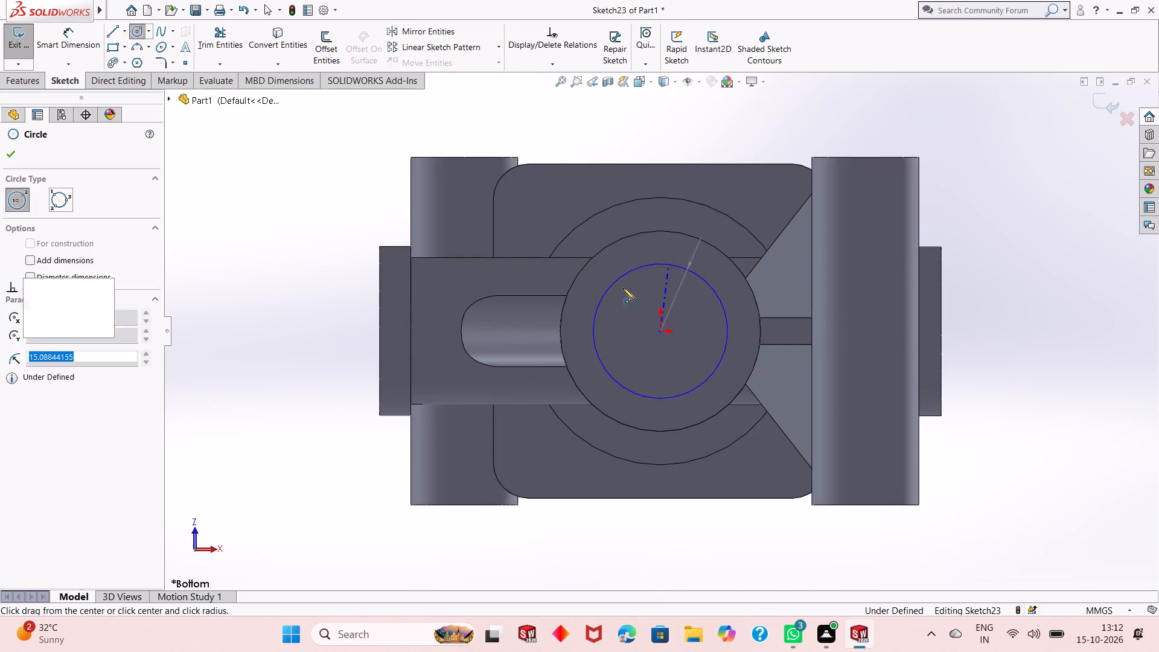
{"action": "right_click", "coordinate": [238, 233]}
{"action": "left_click", "coordinate": [268, 245]}
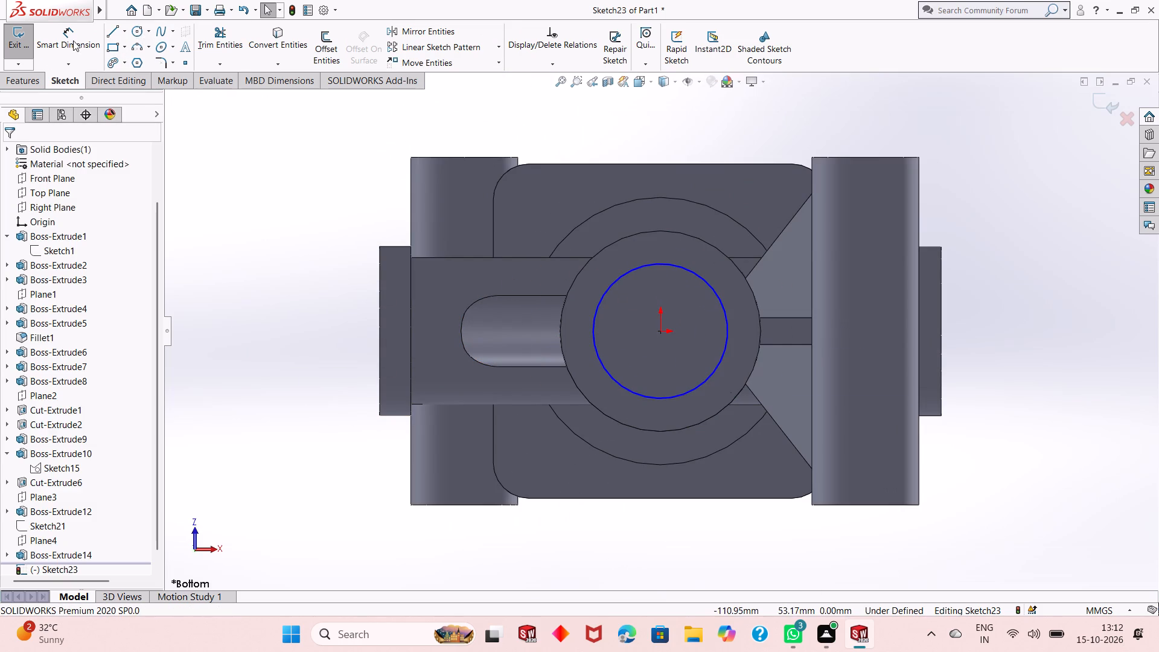
Dimension the circle on the boss's bottom face to a diameter of 34 mm.
{"action": "left_click", "coordinate": [72, 40]}
{"action": "left_click", "coordinate": [649, 392]}
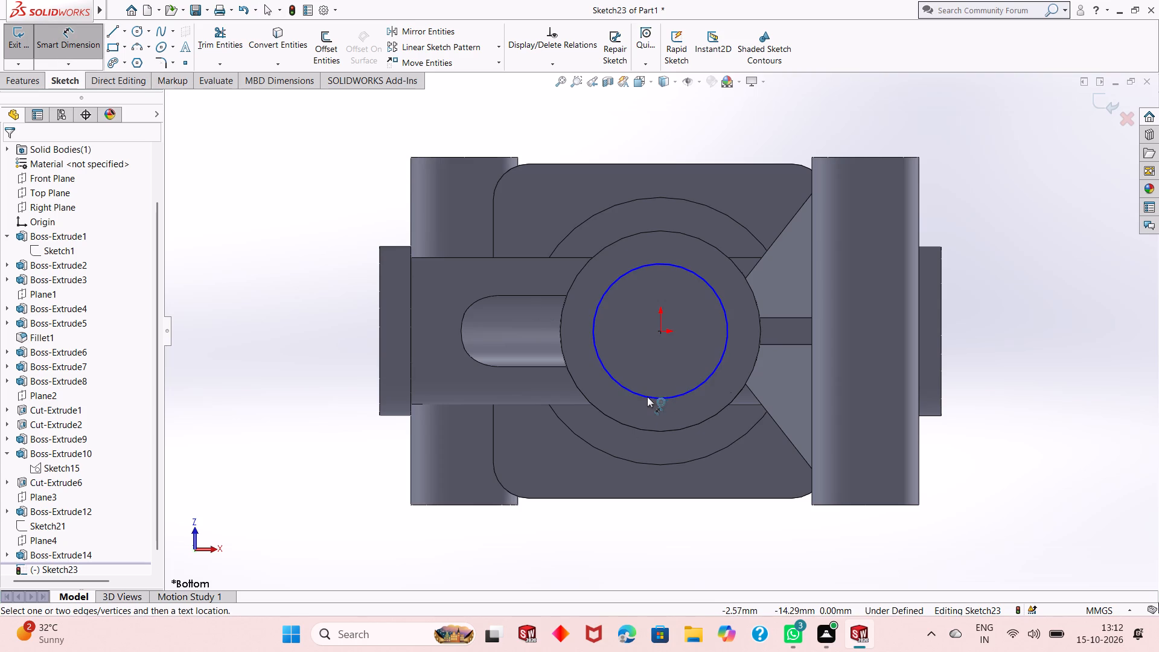
{"action": "left_click", "coordinate": [647, 397]}
{"action": "left_click", "coordinate": [327, 490]}
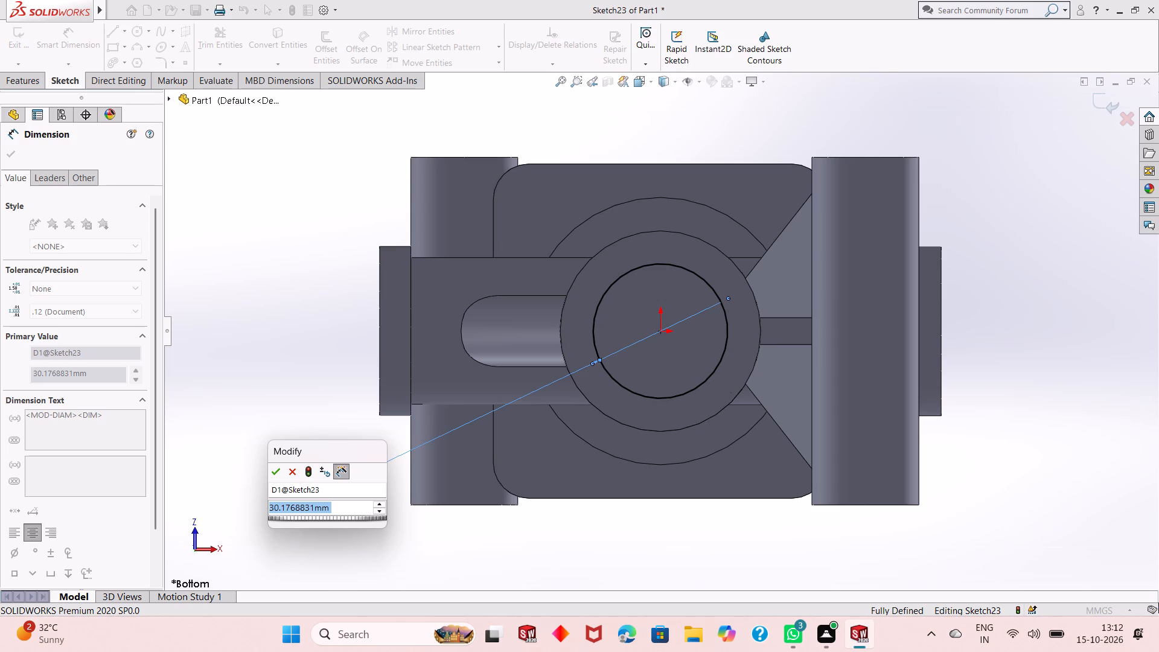
{"action": "type", "text": "34"}
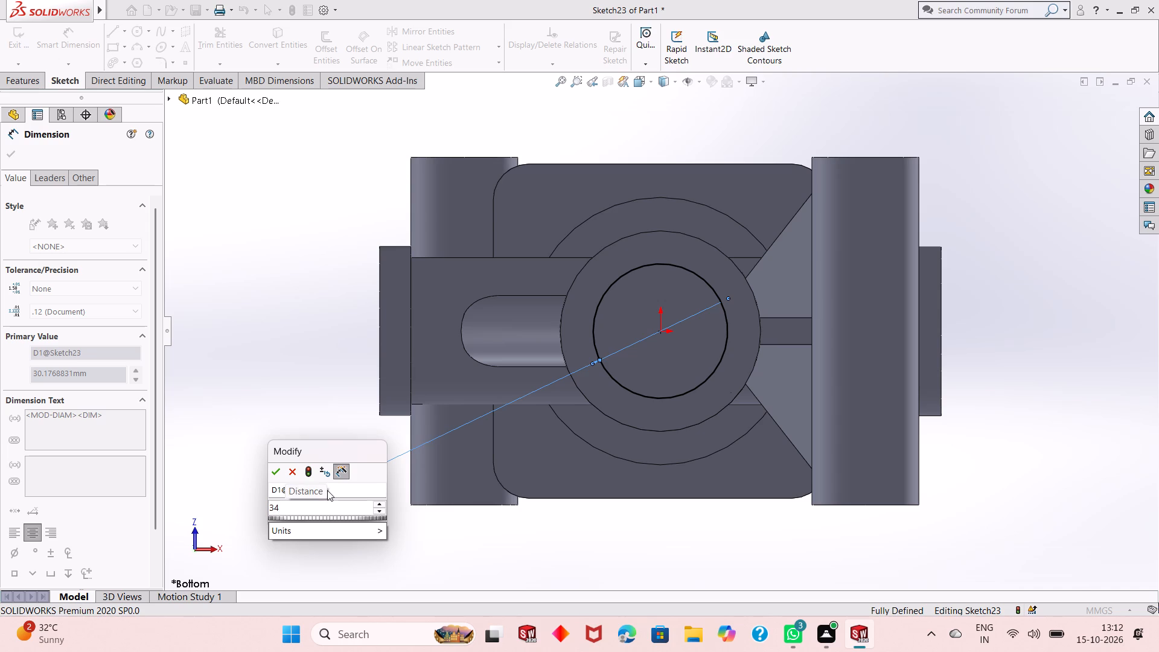
{"action": "key", "text": "Return"}
Cut-extrude the 34 mm circle 2 mm blind into the bottom of the lower vertical boss.
{"action": "scroll", "coordinate": [327, 490], "scroll_direction": "up", "scroll_amount": 1}
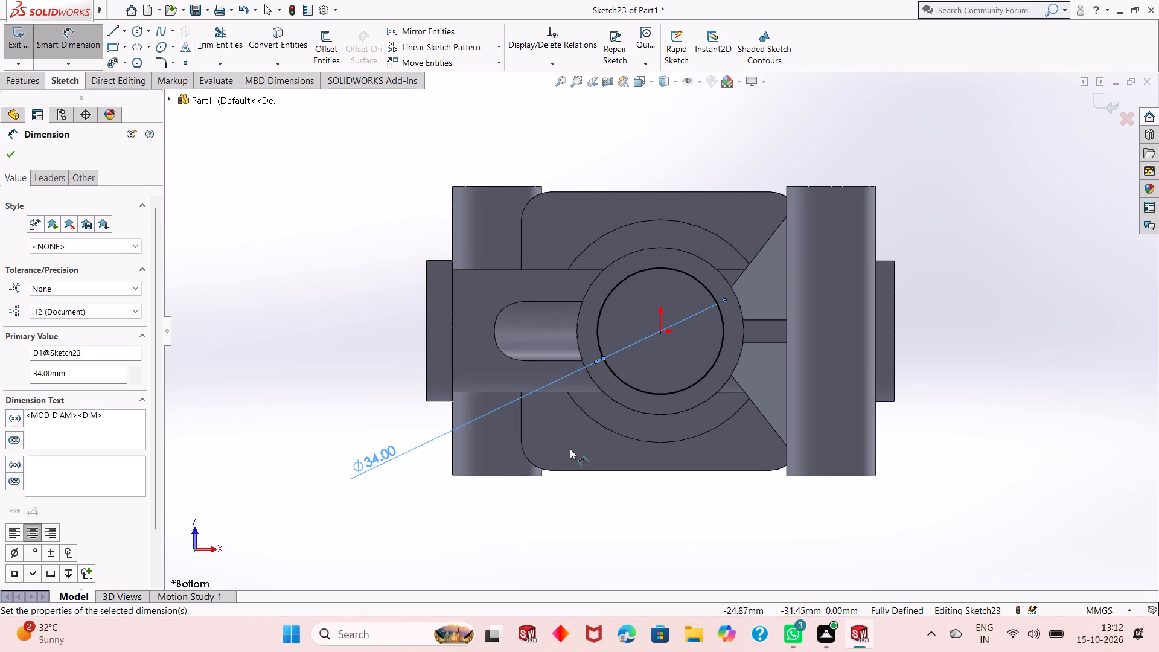
{"action": "middle_click_drag", "start_coordinate": [677, 273], "coordinate": [672, 336]}
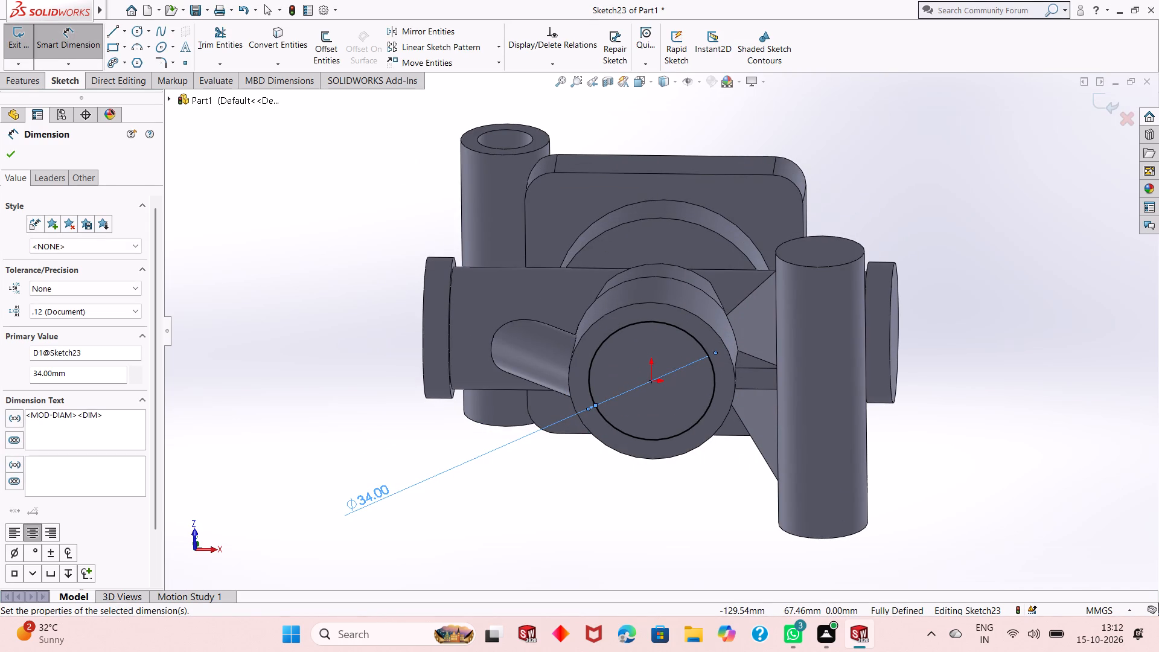
{"action": "left_click", "coordinate": [13, 88]}
{"action": "left_click", "coordinate": [21, 62]}
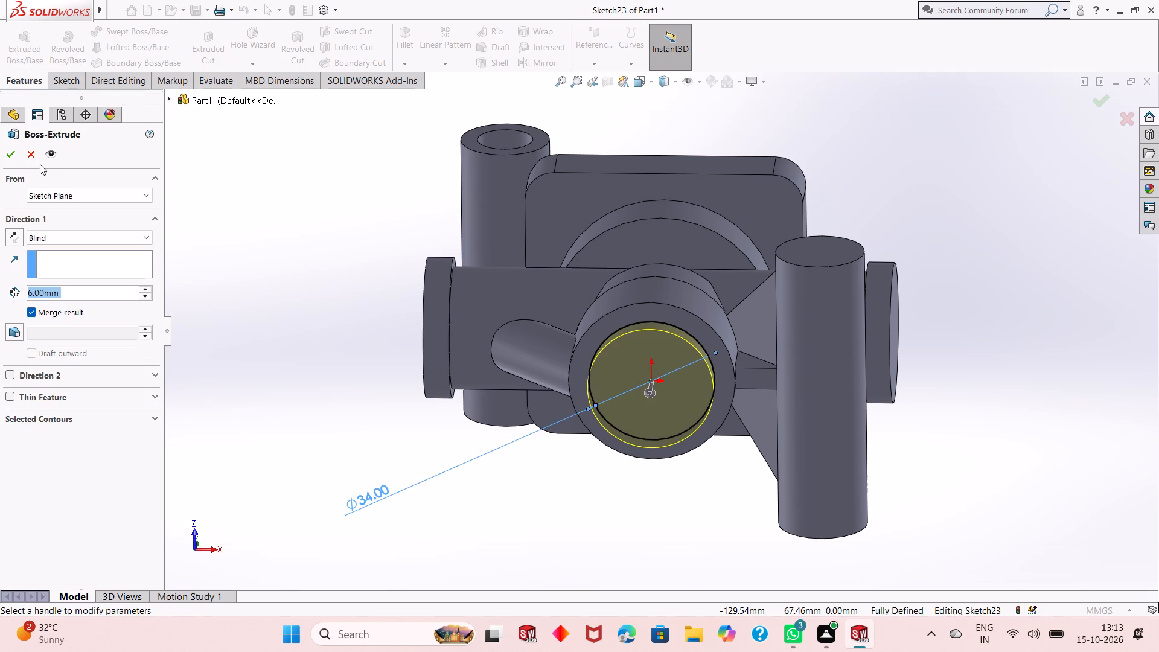
{"action": "left_click", "coordinate": [31, 155]}
{"action": "left_click", "coordinate": [202, 54]}
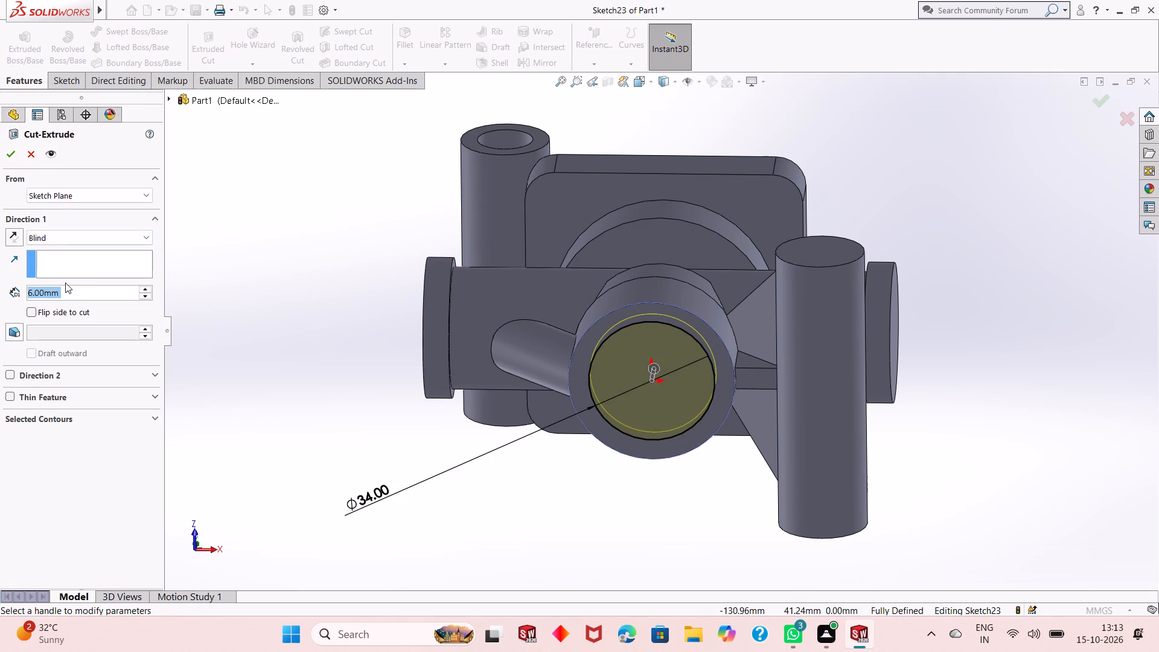
{"action": "key", "text": "2"}
{"action": "key", "text": "Return"}
{"action": "left_click", "coordinate": [10, 155]}
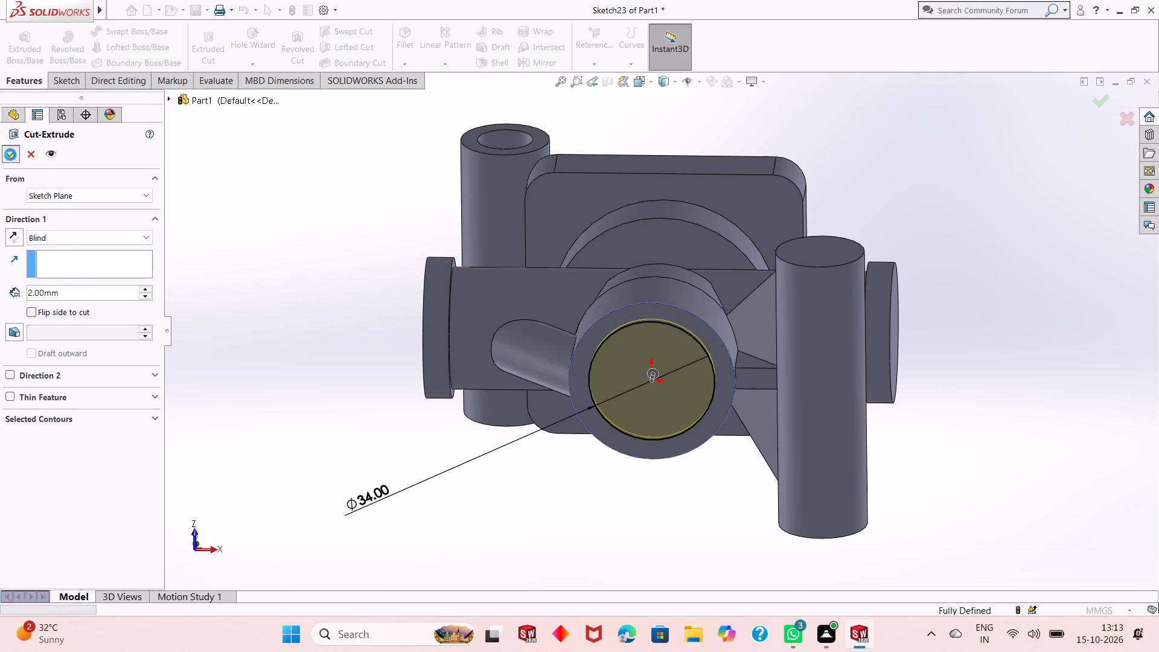
{"action": "left_click", "coordinate": [646, 479]}
Sketch a circle about 26 mm in diameter, centred on the origin, on the floor of the 34 mm recess.
{"action": "middle_click_drag", "start_coordinate": [648, 467], "coordinate": [655, 438]}
{"action": "left_click", "coordinate": [645, 335]}
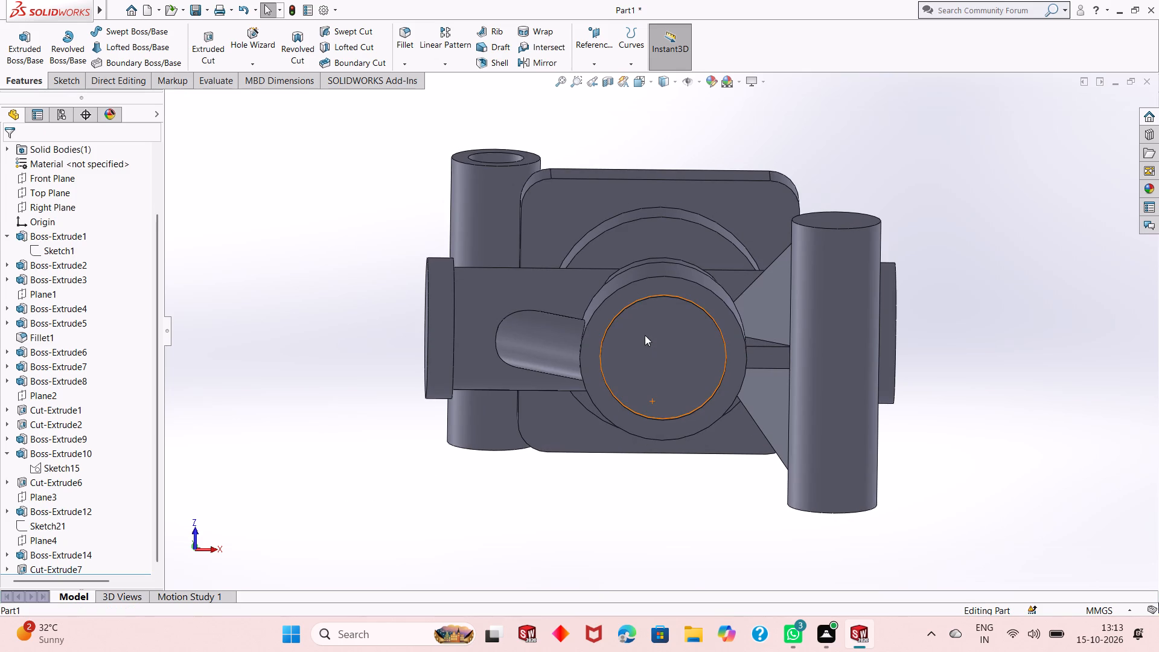
{"action": "left_click", "coordinate": [701, 302]}
{"action": "key", "text": "ctrl+8"}
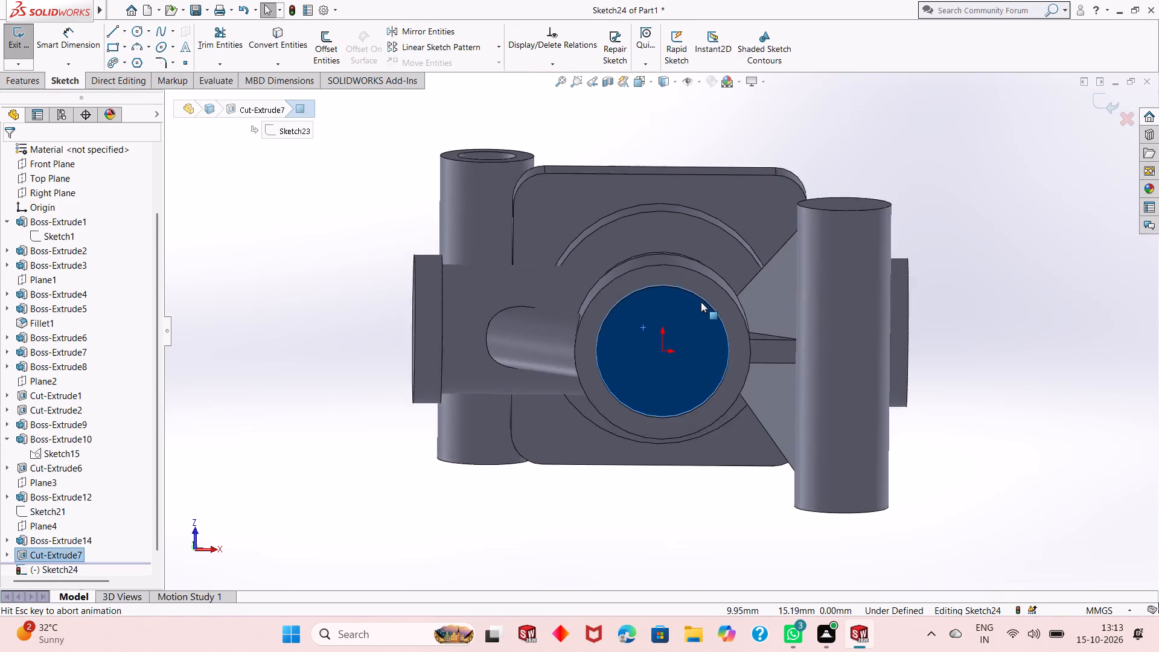
{"action": "key", "text": "Escape"}
{"action": "left_click", "coordinate": [139, 32]}
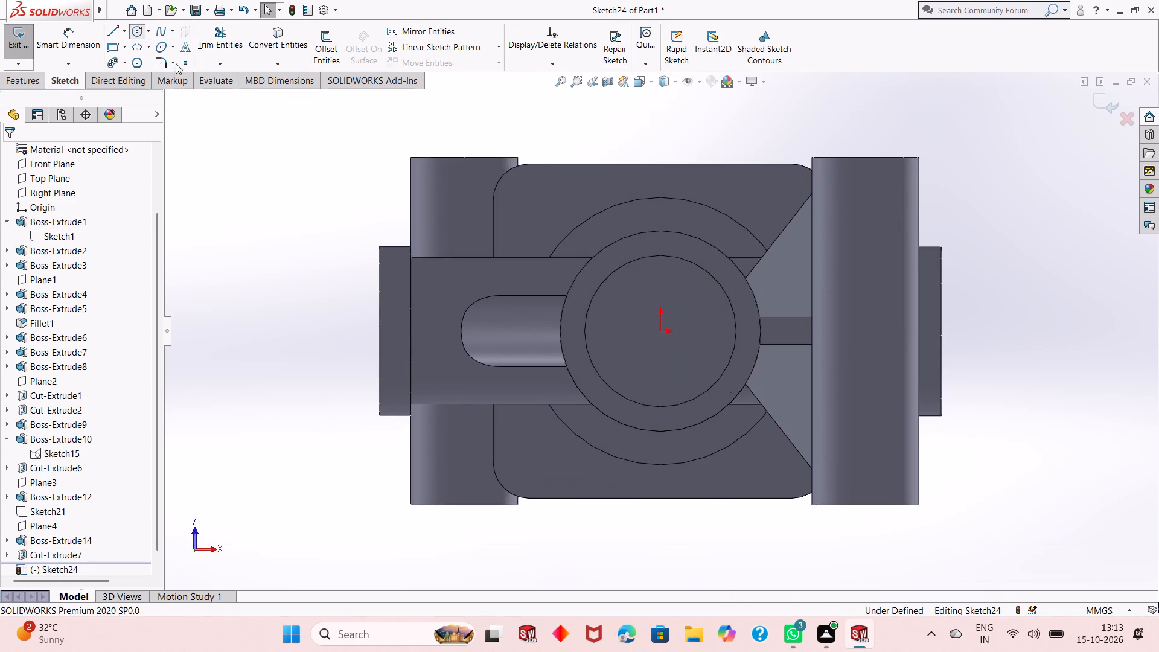
{"action": "left_click", "coordinate": [663, 330]}
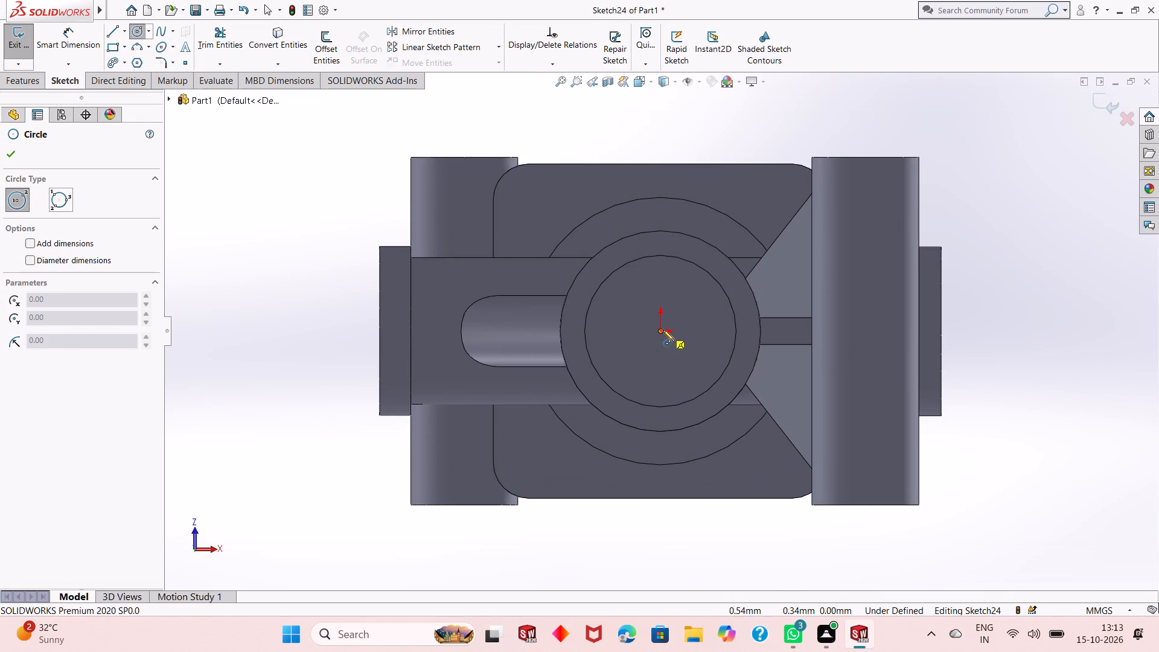
{"action": "left_click", "coordinate": [678, 275]}
{"action": "key", "text": "Escape"}
Dimension the circle on the recess floor to a diameter of 36 mm.
{"action": "left_click", "coordinate": [70, 41]}
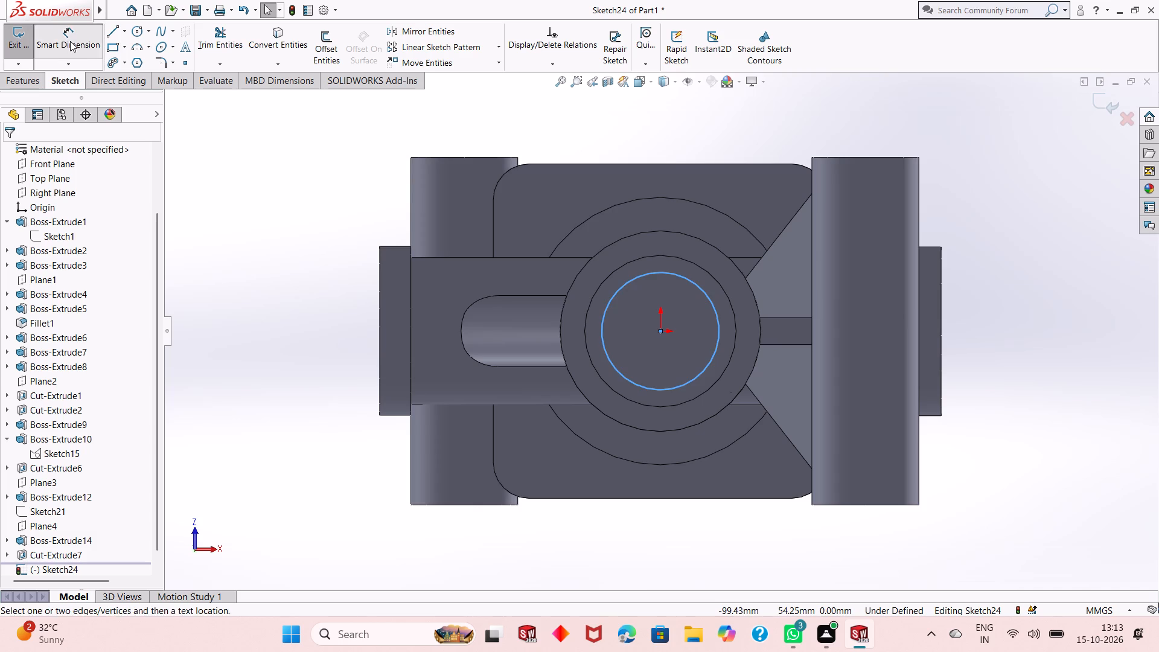
{"action": "left_click", "coordinate": [608, 359]}
{"action": "left_click", "coordinate": [430, 470]}
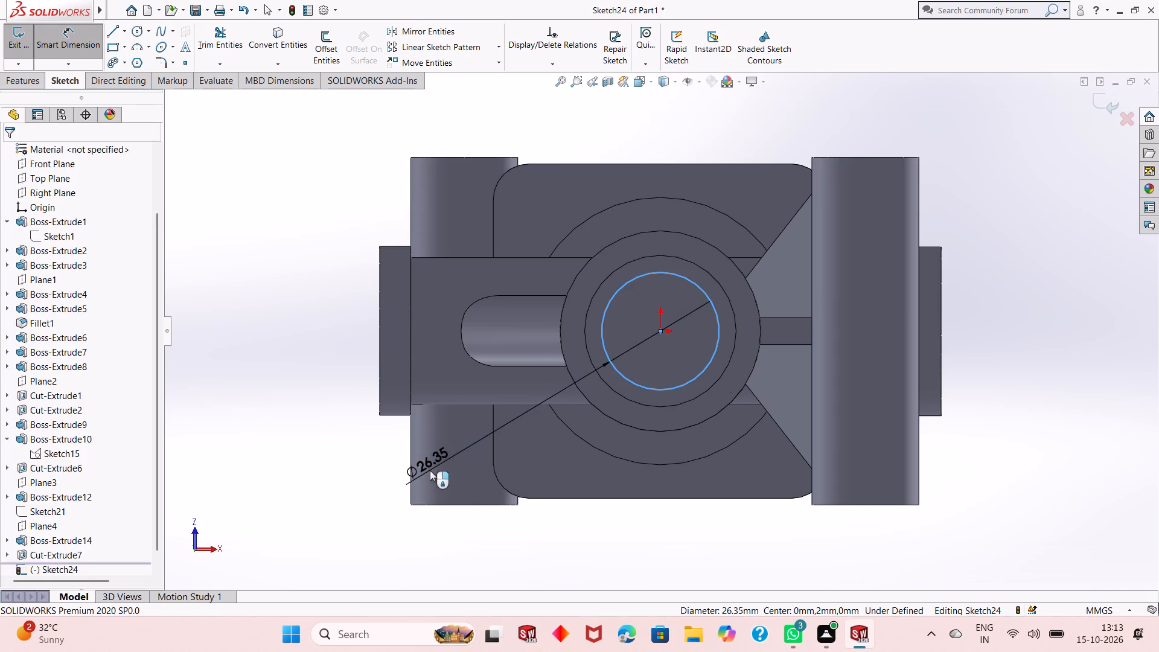
{"action": "type", "text": "36"}
{"action": "key", "text": "Return"}
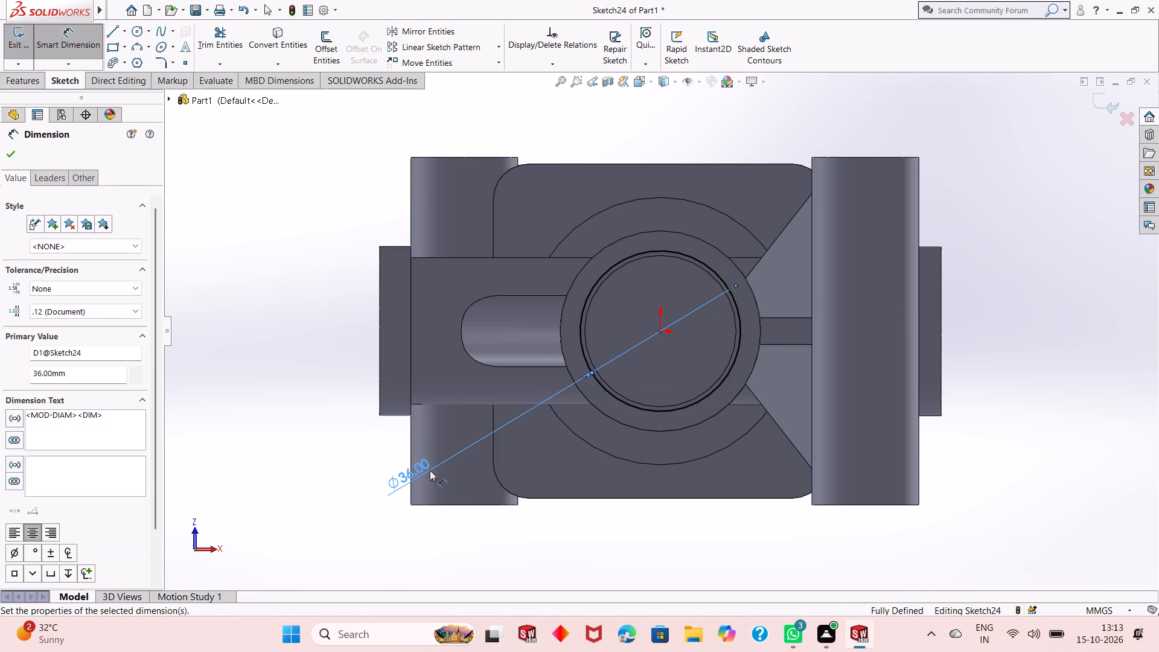
{"action": "left_click", "coordinate": [7, 159]}
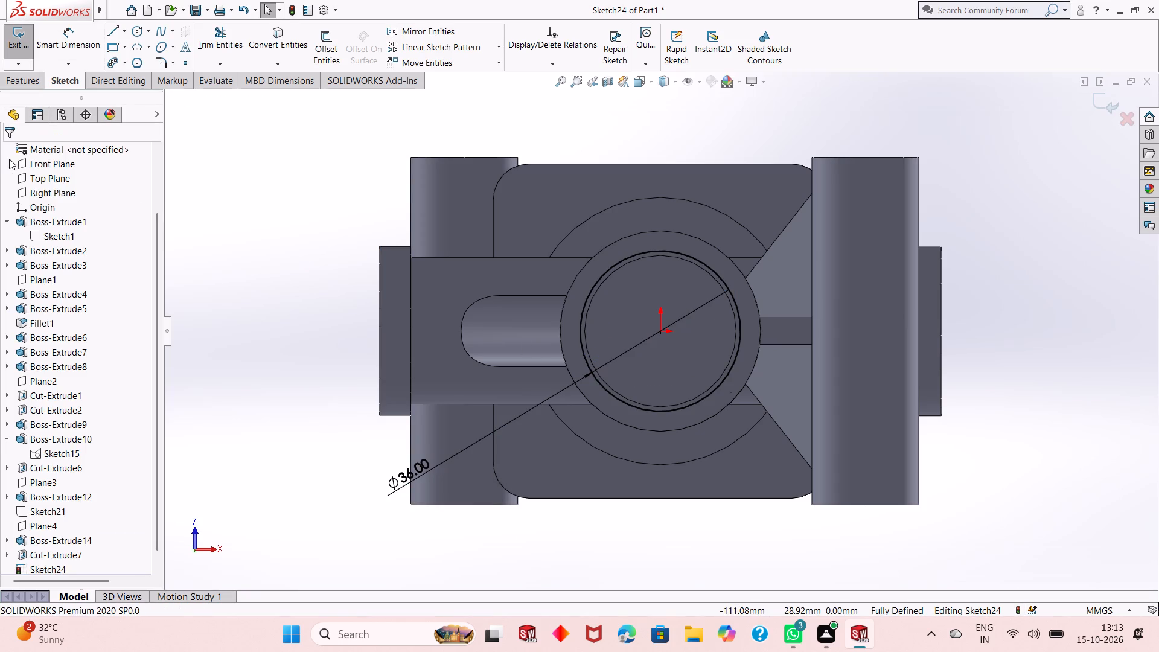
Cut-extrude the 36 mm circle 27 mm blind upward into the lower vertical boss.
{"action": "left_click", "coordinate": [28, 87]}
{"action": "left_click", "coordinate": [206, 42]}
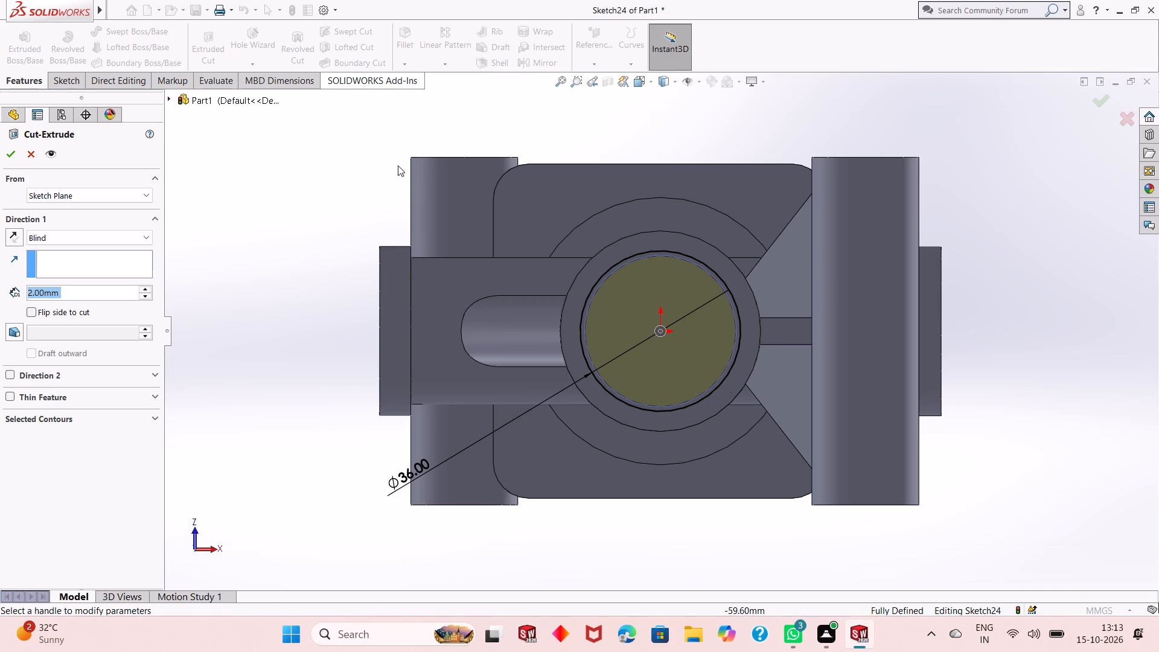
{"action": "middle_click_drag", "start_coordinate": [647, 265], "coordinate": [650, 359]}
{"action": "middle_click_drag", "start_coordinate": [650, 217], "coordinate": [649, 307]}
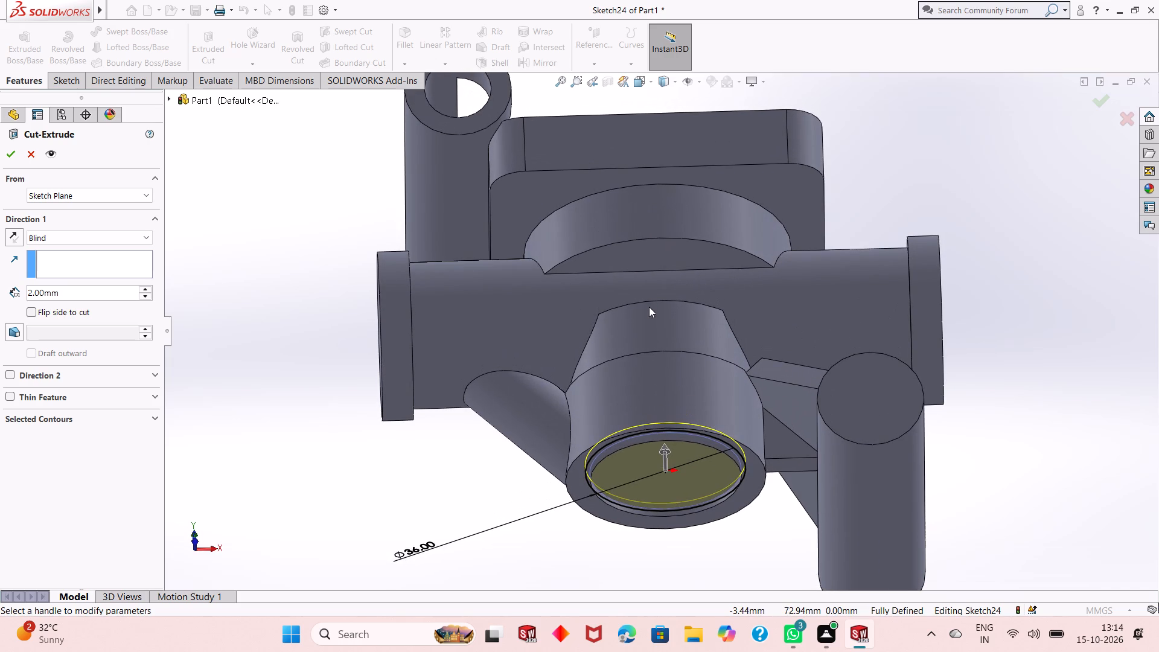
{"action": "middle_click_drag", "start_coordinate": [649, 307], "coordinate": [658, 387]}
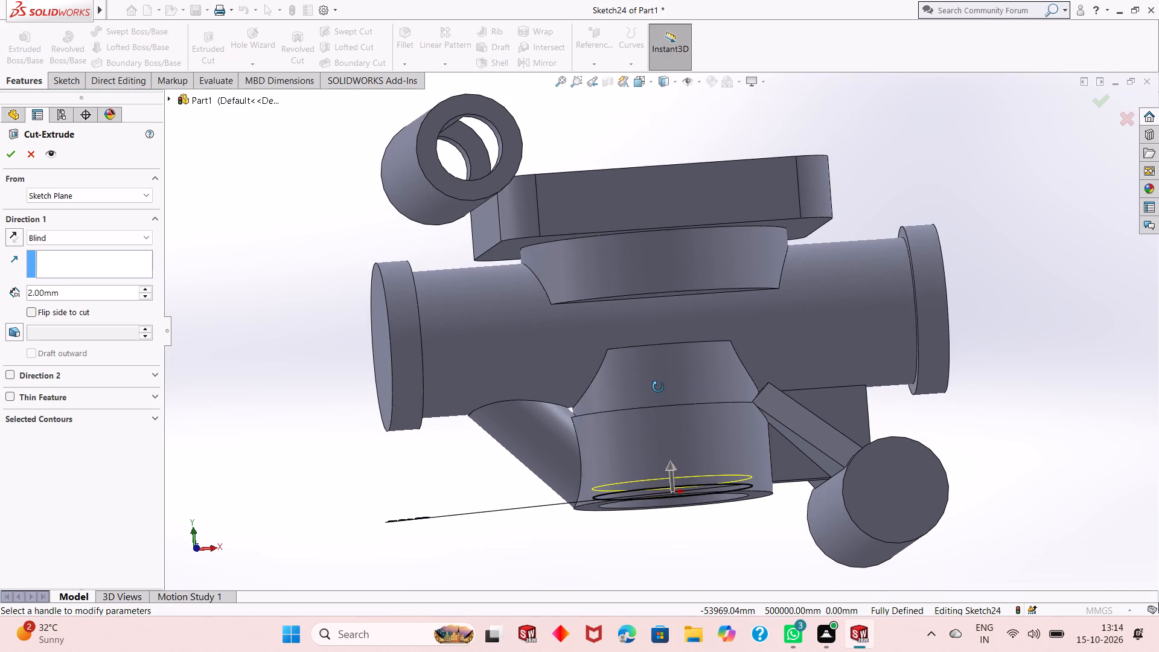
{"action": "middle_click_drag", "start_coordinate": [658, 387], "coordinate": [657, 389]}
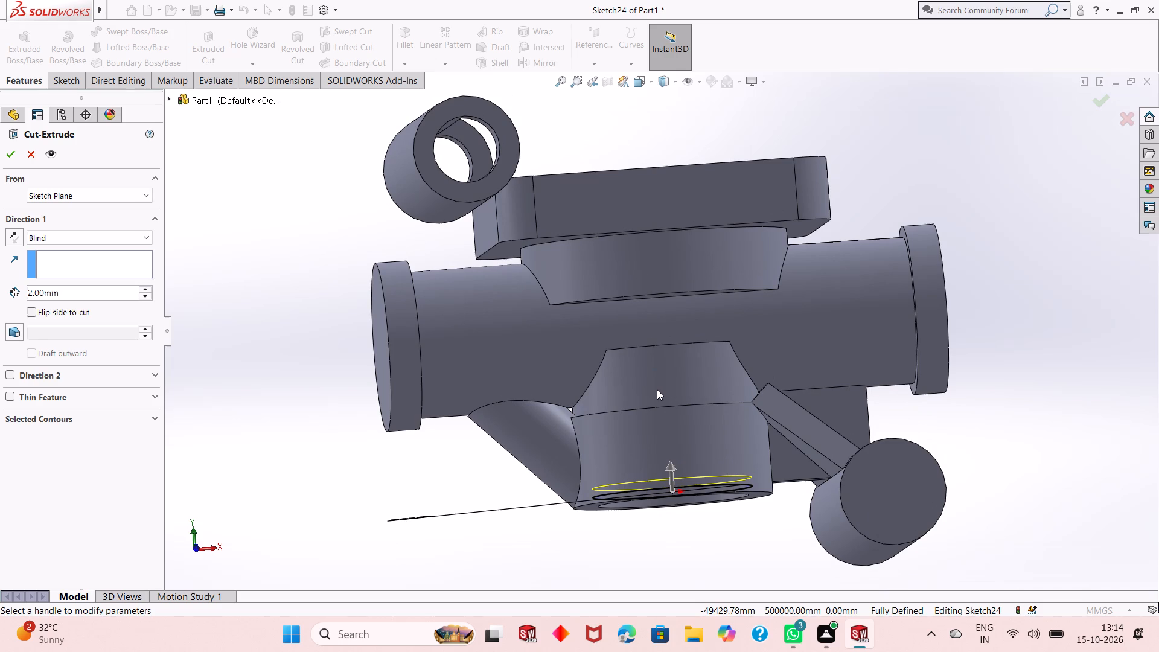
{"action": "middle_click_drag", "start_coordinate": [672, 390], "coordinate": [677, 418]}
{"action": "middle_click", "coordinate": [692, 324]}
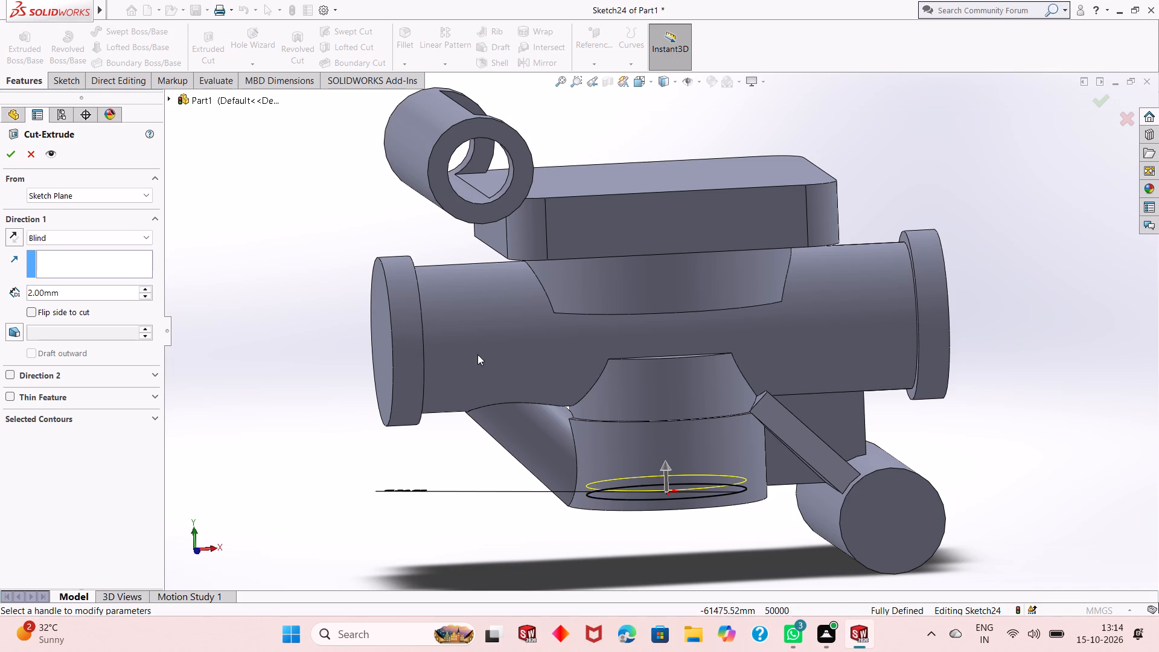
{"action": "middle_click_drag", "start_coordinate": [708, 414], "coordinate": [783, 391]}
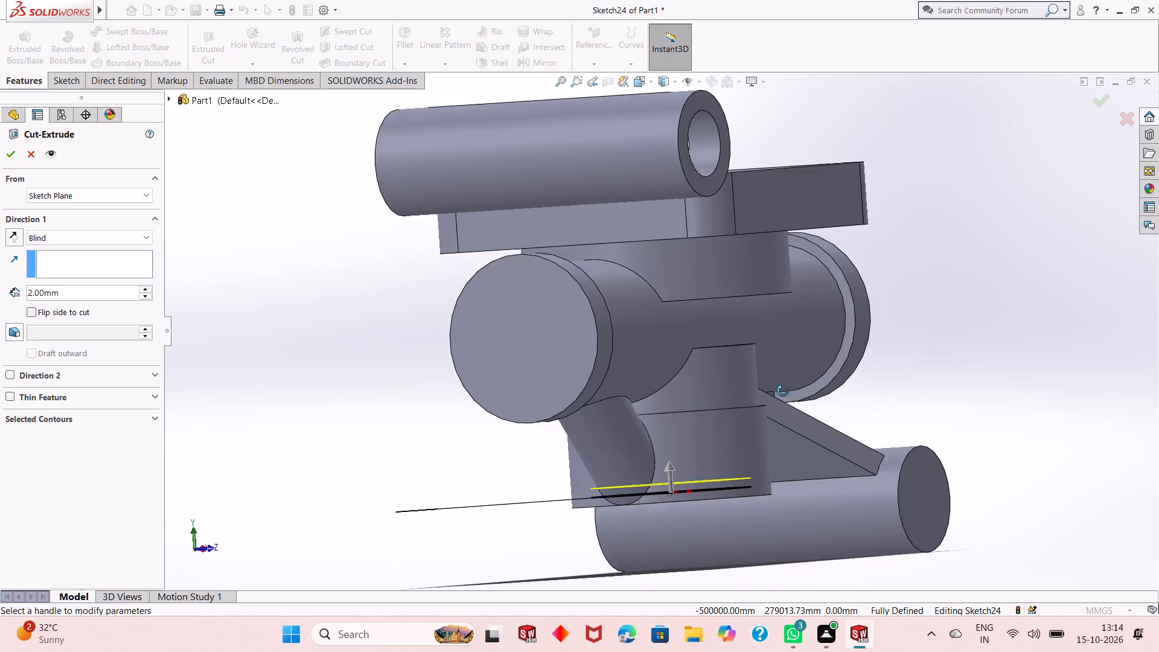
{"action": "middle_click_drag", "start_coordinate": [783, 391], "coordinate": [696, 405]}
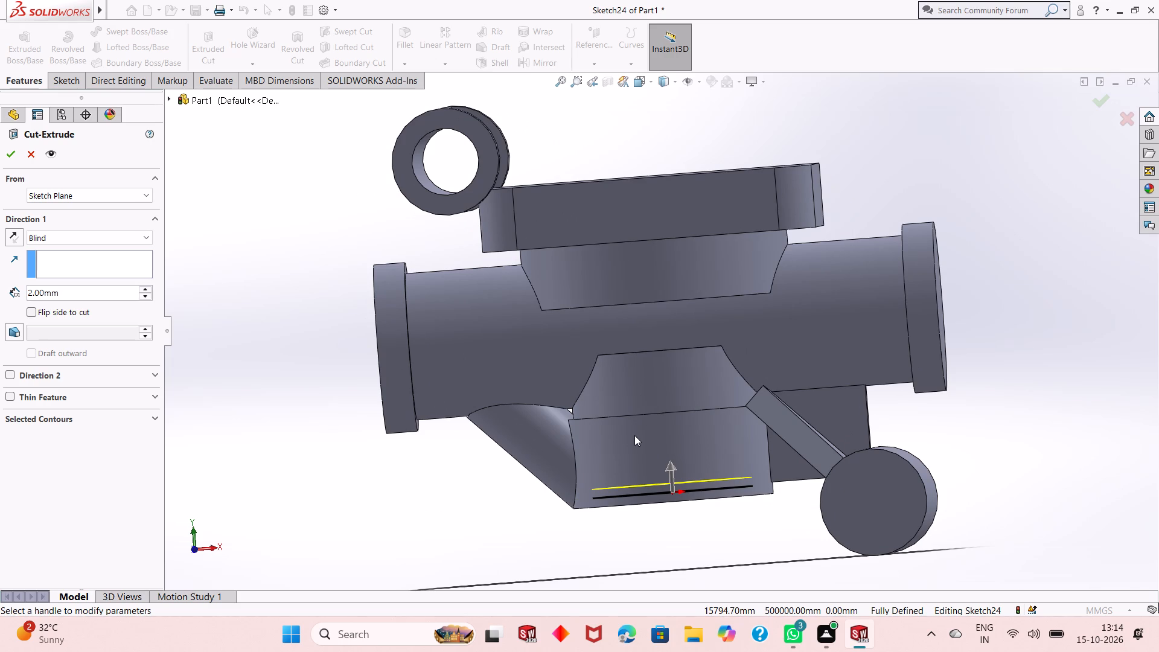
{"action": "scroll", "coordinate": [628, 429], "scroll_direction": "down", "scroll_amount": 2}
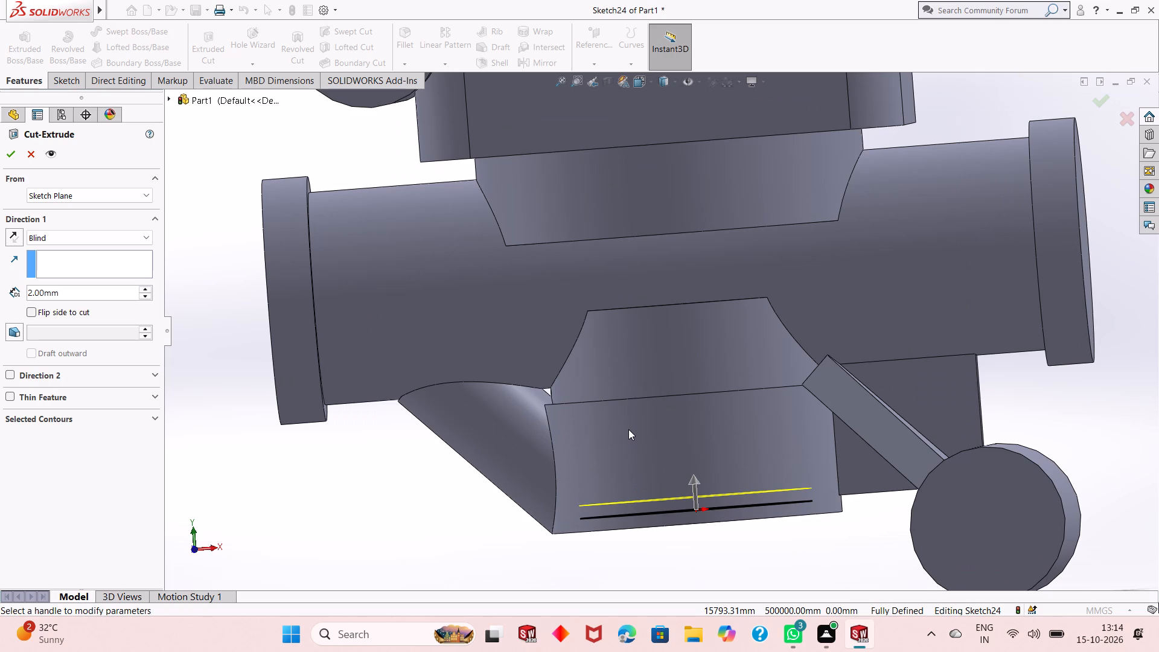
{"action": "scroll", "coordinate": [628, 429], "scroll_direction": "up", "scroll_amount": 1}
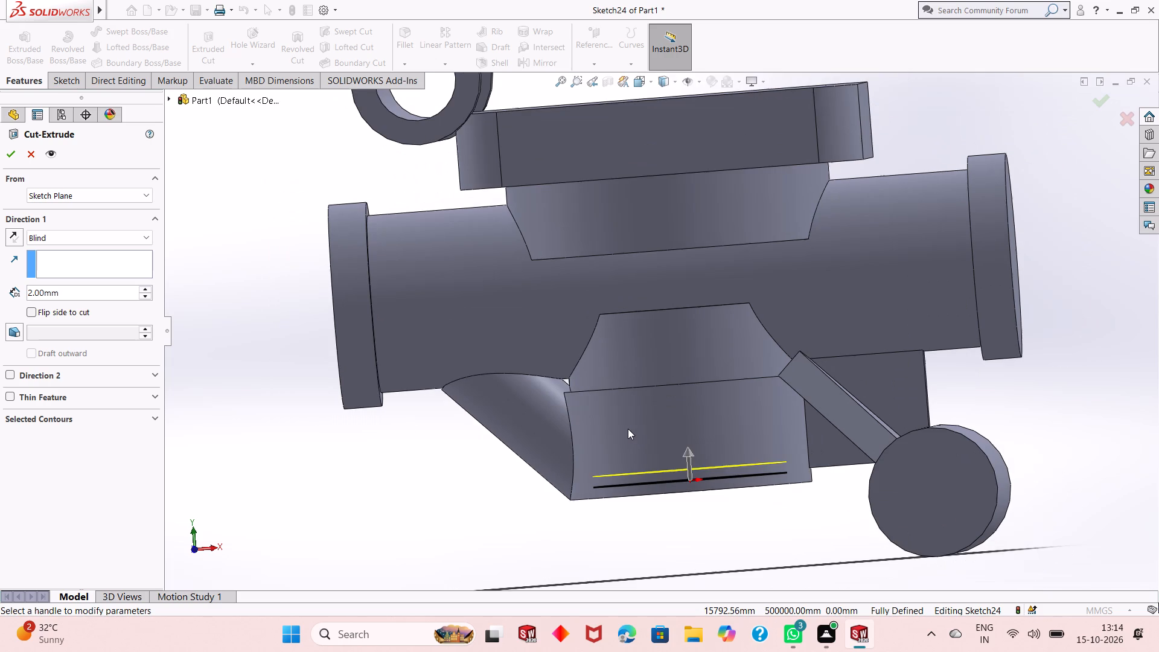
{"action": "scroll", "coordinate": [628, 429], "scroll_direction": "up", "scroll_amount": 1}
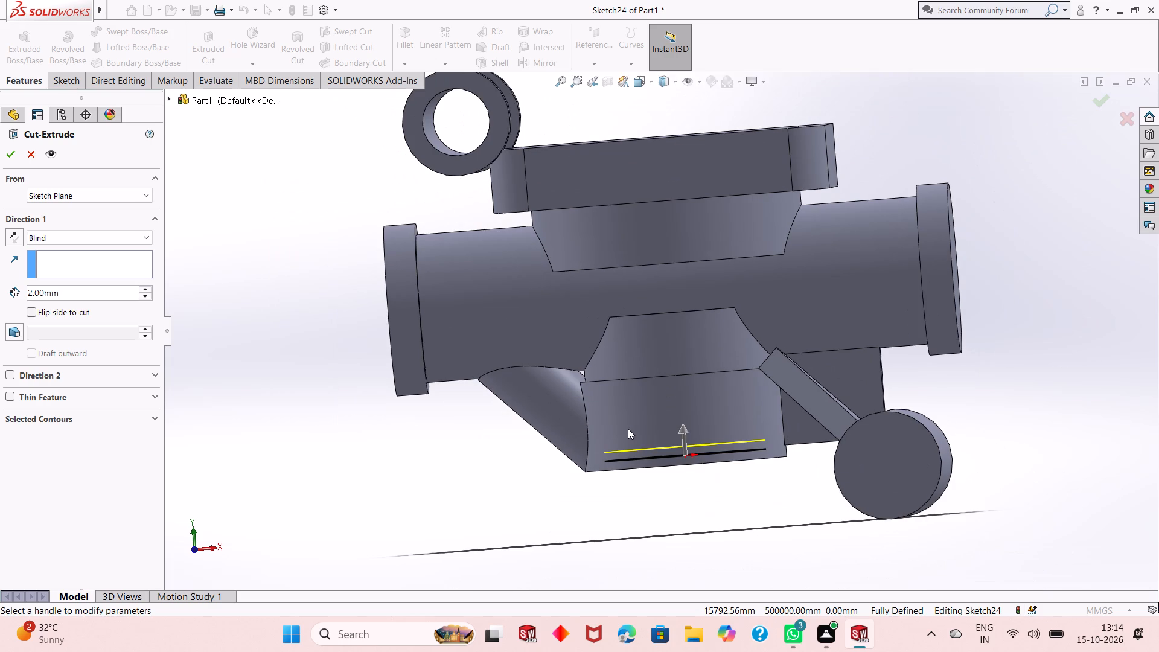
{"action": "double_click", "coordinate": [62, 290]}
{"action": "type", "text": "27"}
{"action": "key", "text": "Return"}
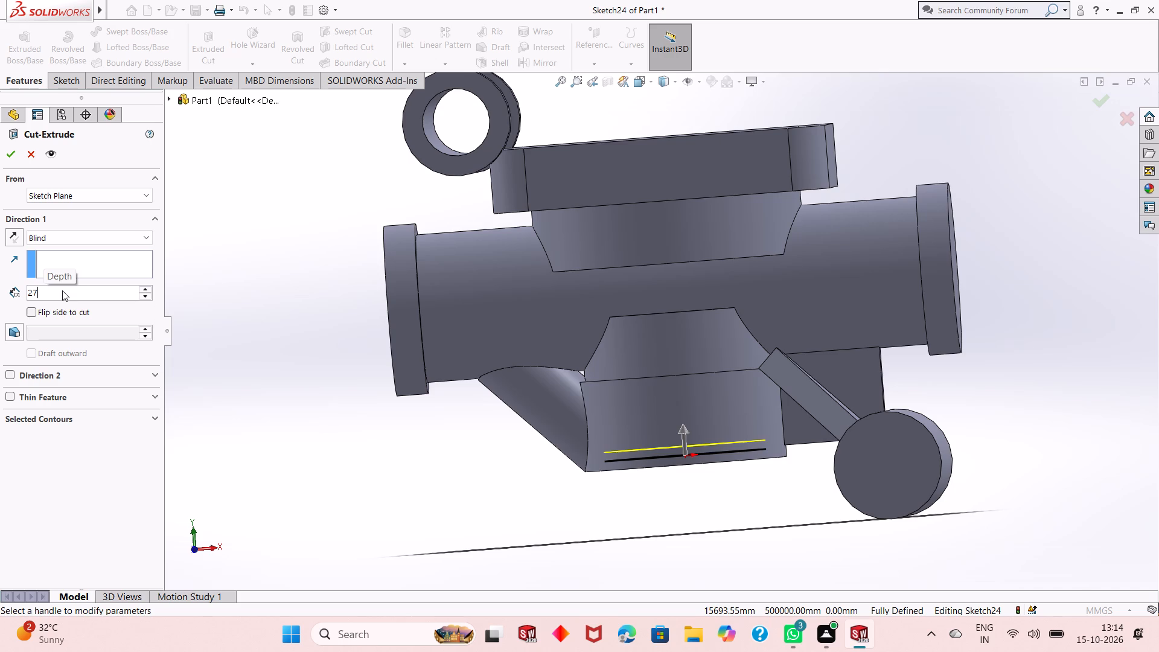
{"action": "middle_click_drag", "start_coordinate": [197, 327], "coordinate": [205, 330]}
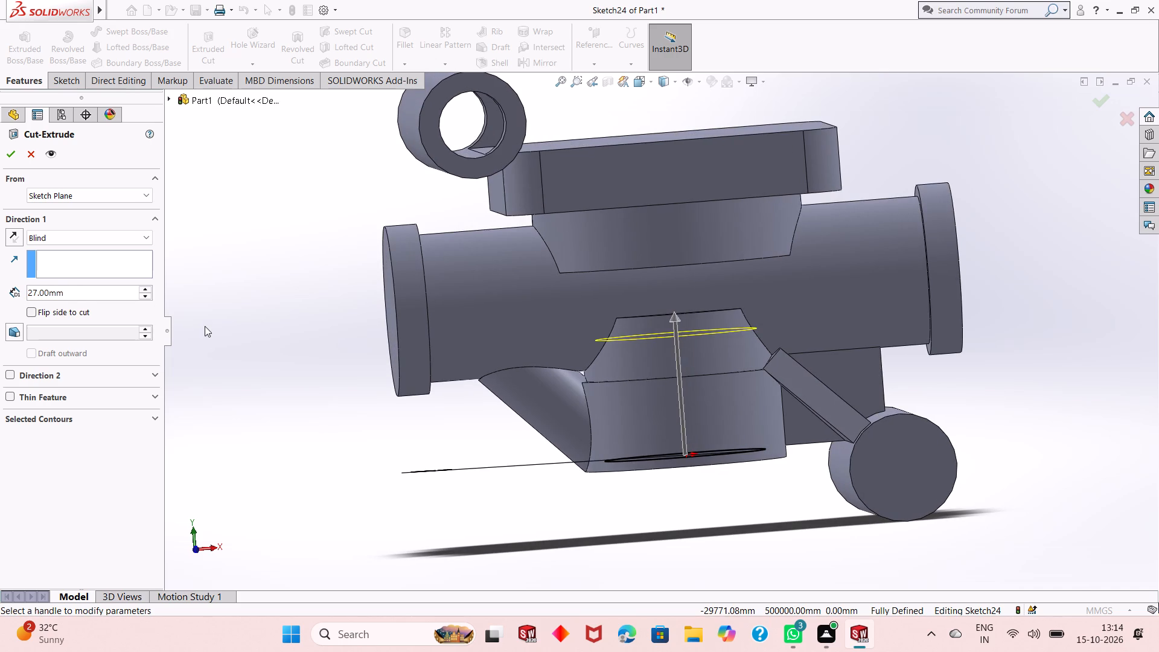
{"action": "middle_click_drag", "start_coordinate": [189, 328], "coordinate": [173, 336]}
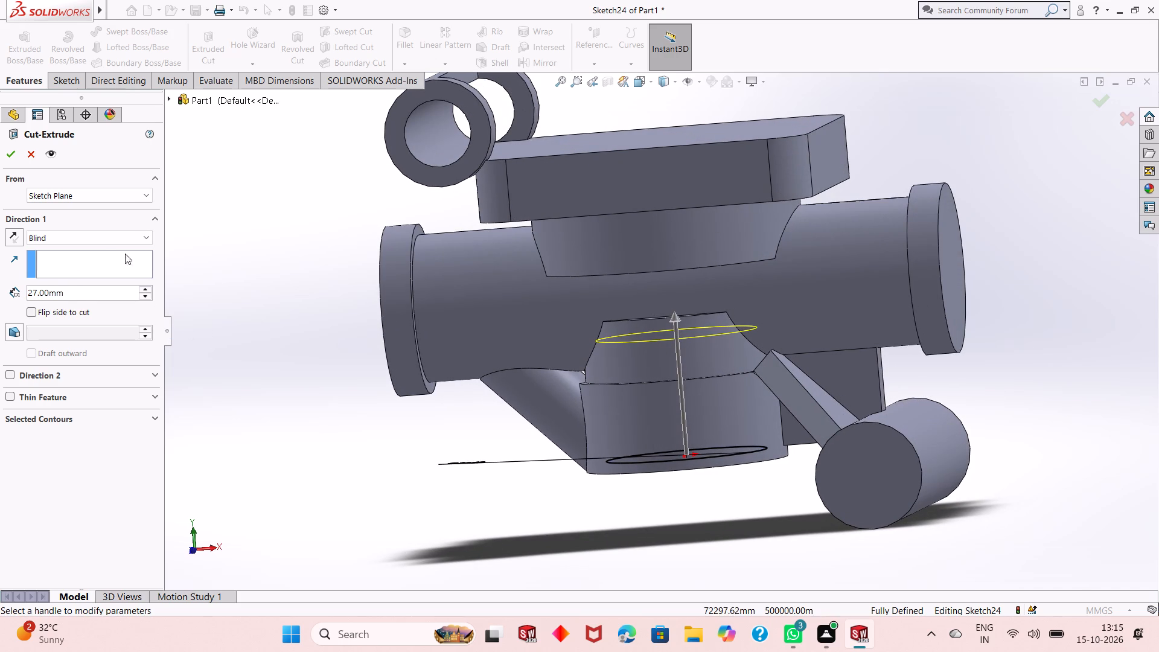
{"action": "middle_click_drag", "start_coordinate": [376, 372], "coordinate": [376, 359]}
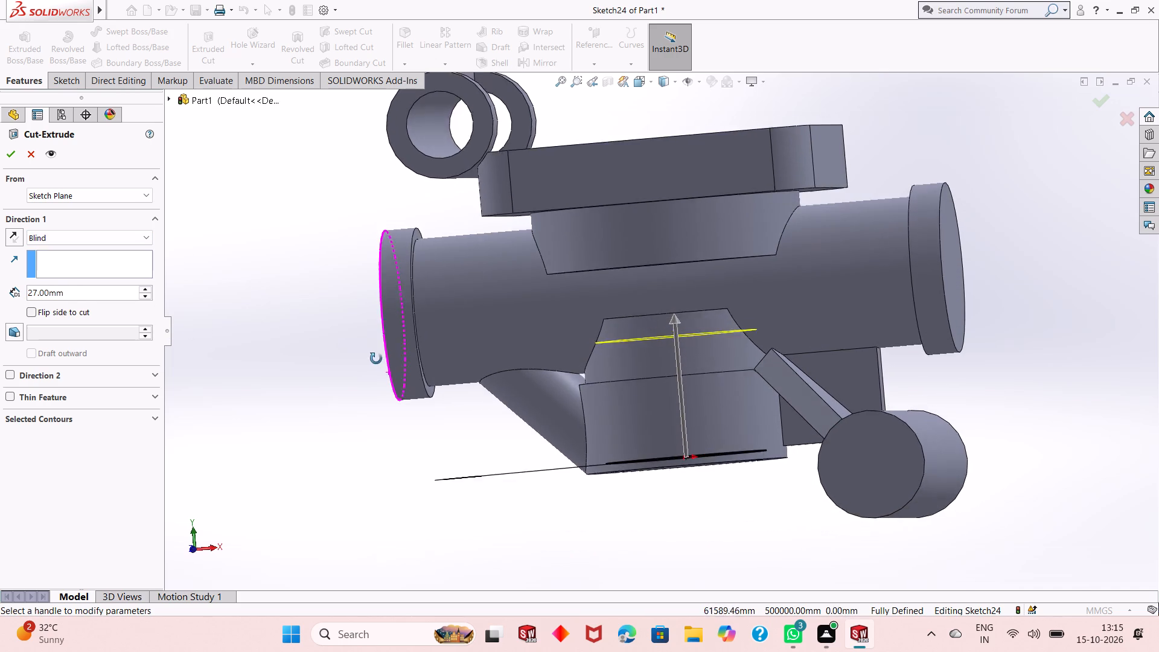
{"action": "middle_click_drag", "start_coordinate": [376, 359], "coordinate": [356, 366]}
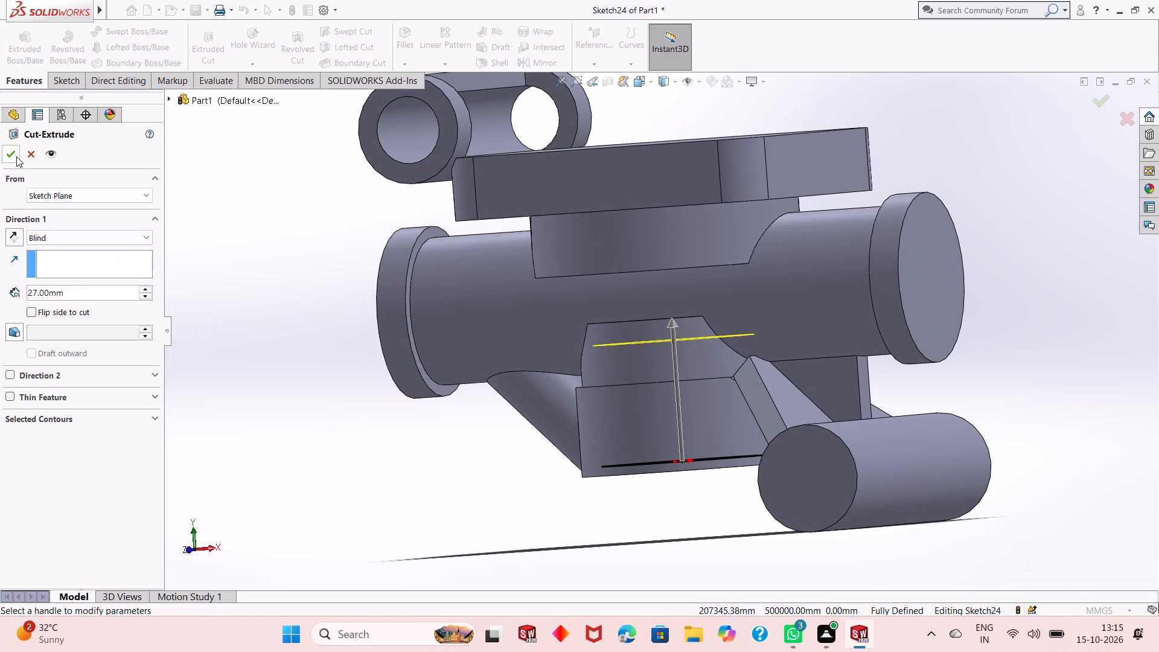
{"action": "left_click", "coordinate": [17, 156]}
Examine the bored lower vertical boss and its surroundings from below, from the side and close up.
{"action": "middle_click_drag", "start_coordinate": [521, 412], "coordinate": [530, 230]}
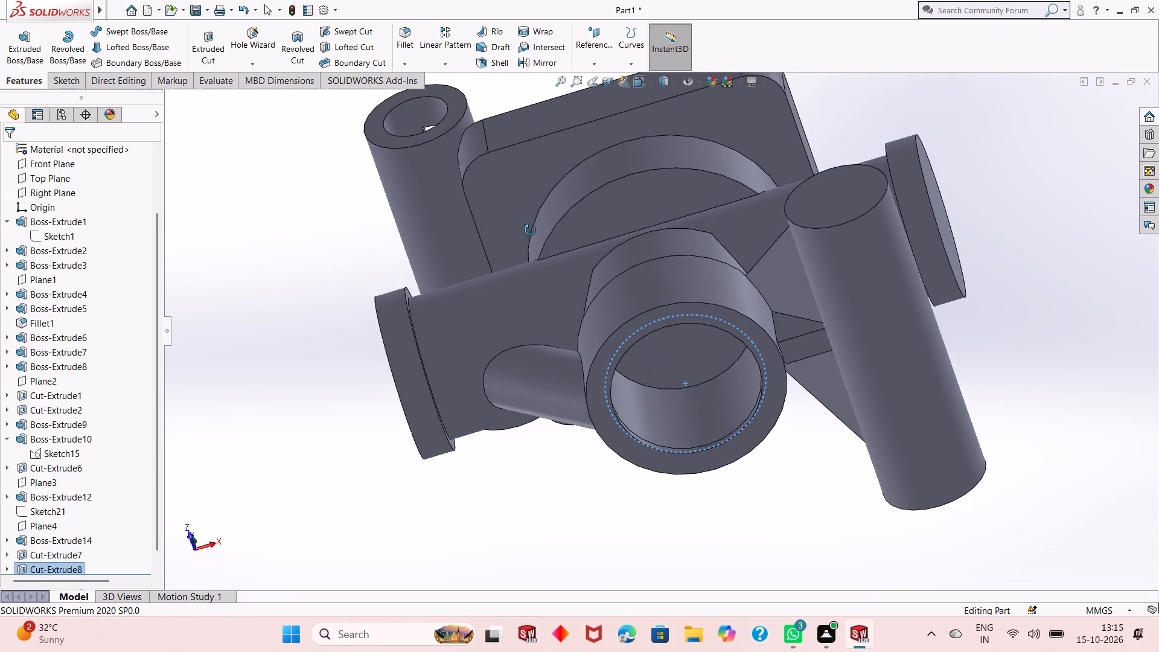
{"action": "middle_click_drag", "start_coordinate": [530, 230], "coordinate": [557, 411]}
{"action": "key", "text": "Escape"}
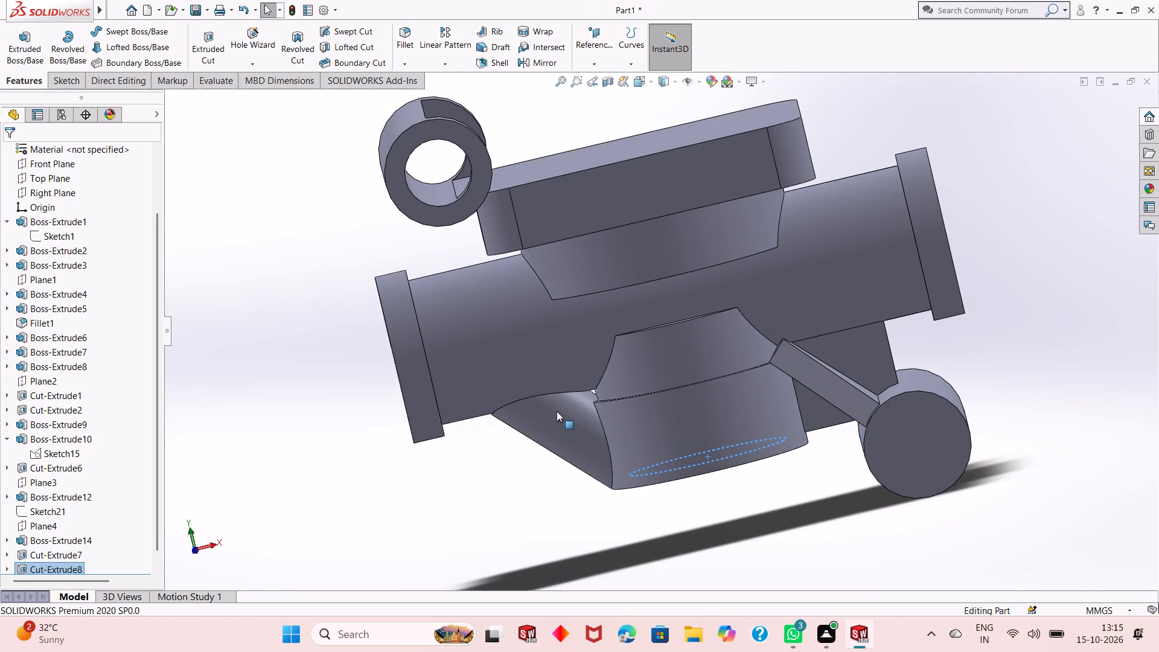
{"action": "scroll", "coordinate": [666, 394], "scroll_direction": "down", "scroll_amount": 2}
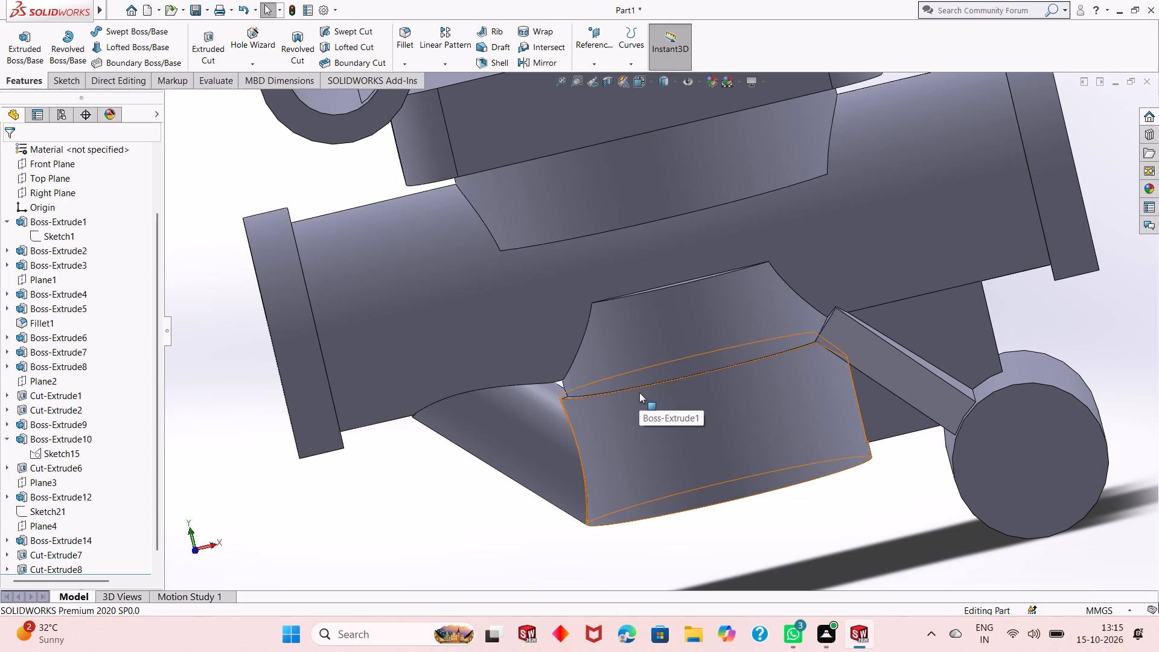
{"action": "scroll", "coordinate": [624, 400], "scroll_direction": "down", "scroll_amount": 1}
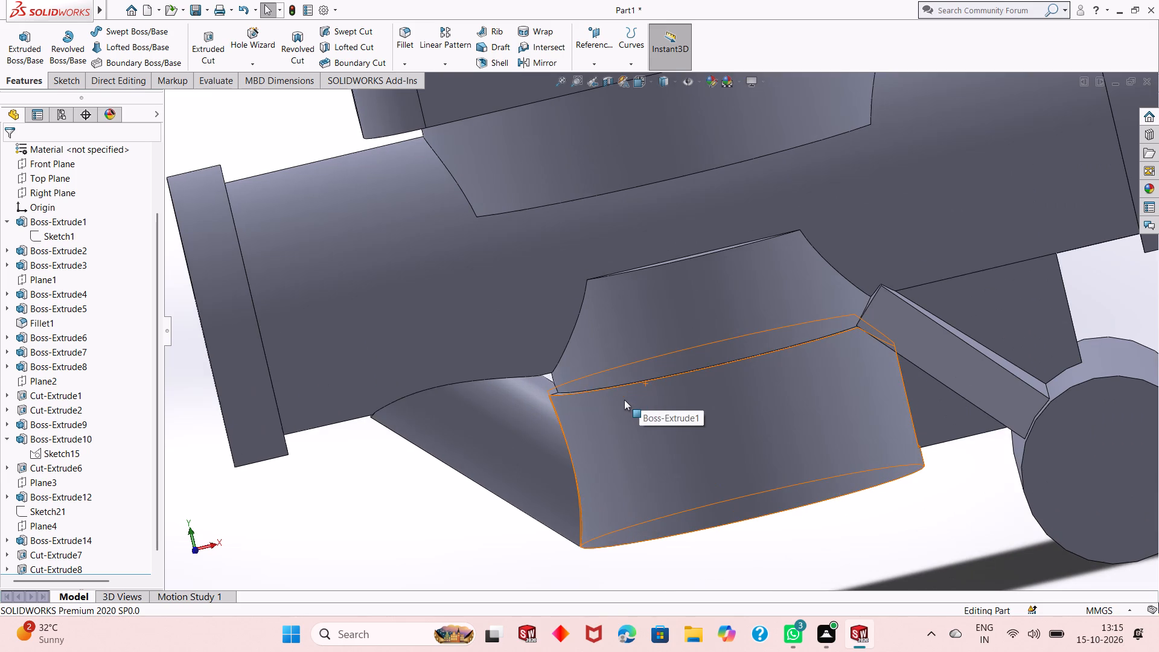
{"action": "scroll", "coordinate": [624, 400], "scroll_direction": "up", "scroll_amount": 2}
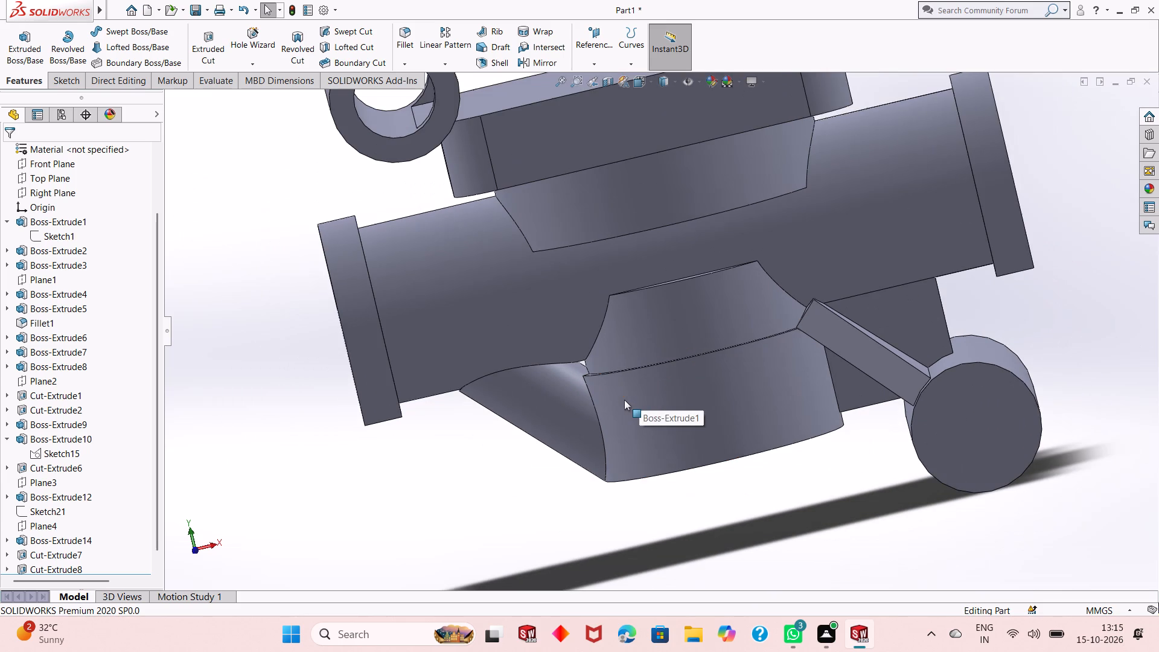
{"action": "scroll", "coordinate": [624, 400], "scroll_direction": "up", "scroll_amount": 1}
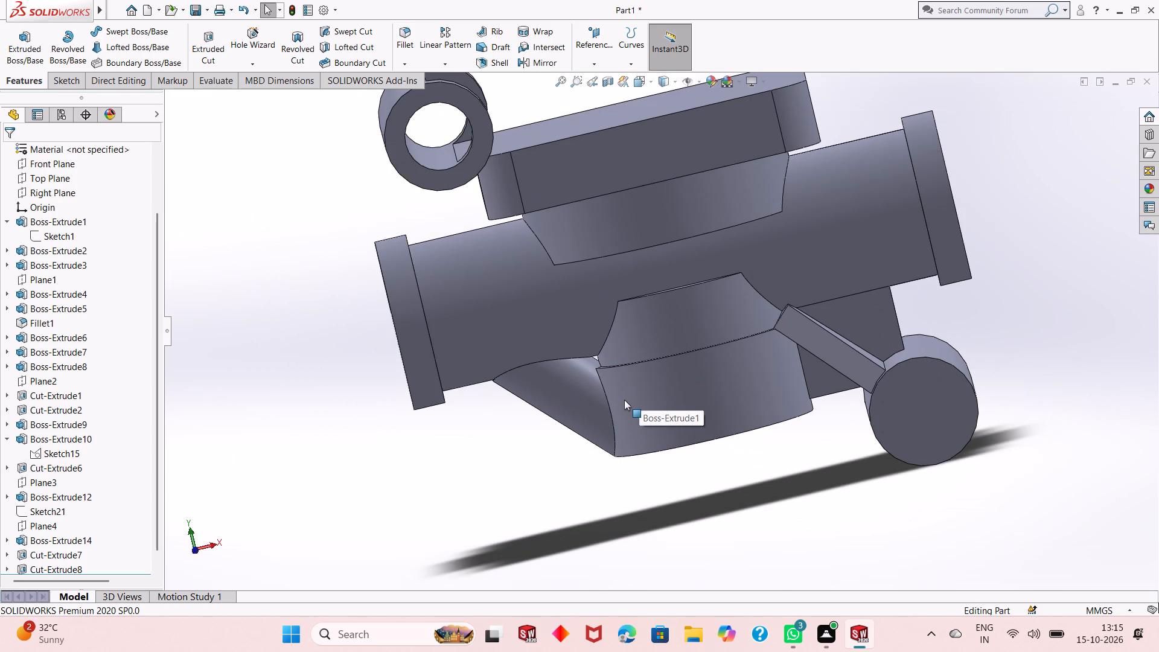
{"action": "scroll", "coordinate": [624, 400], "scroll_direction": "up", "scroll_amount": 1}
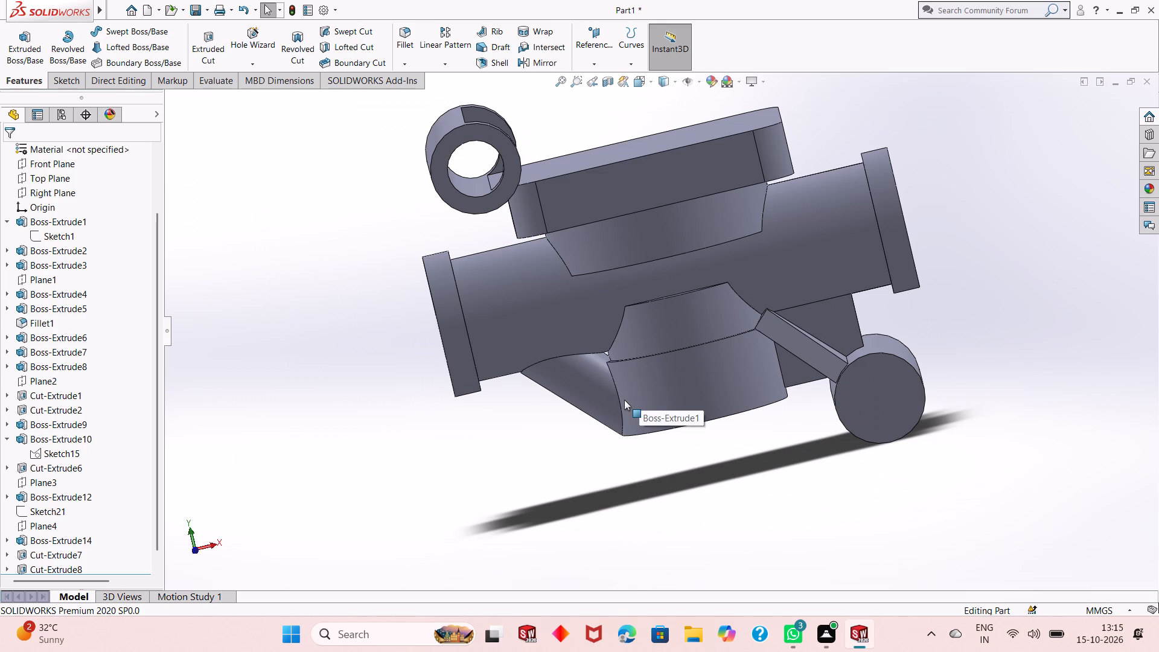
{"action": "scroll", "coordinate": [643, 421], "scroll_direction": "down", "scroll_amount": 3}
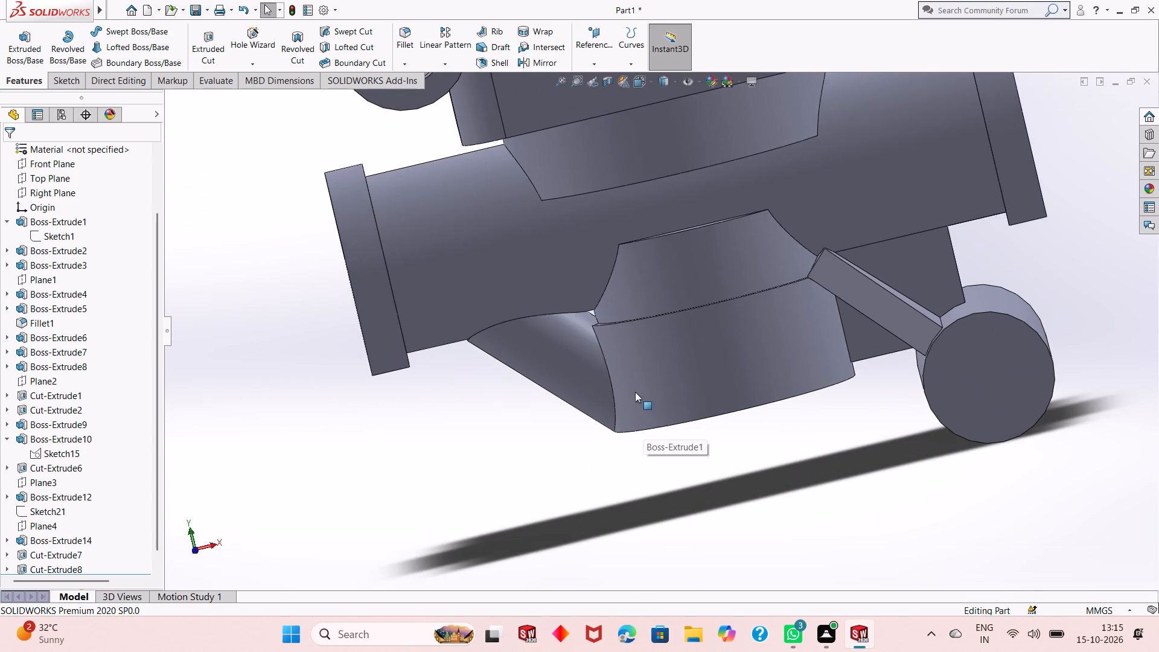
{"action": "scroll", "coordinate": [634, 391], "scroll_direction": "up", "scroll_amount": 5}
{"action": "scroll", "coordinate": [680, 225], "scroll_direction": "down", "scroll_amount": 3}
{"action": "middle_click_drag", "start_coordinate": [684, 409], "coordinate": [686, 404]}
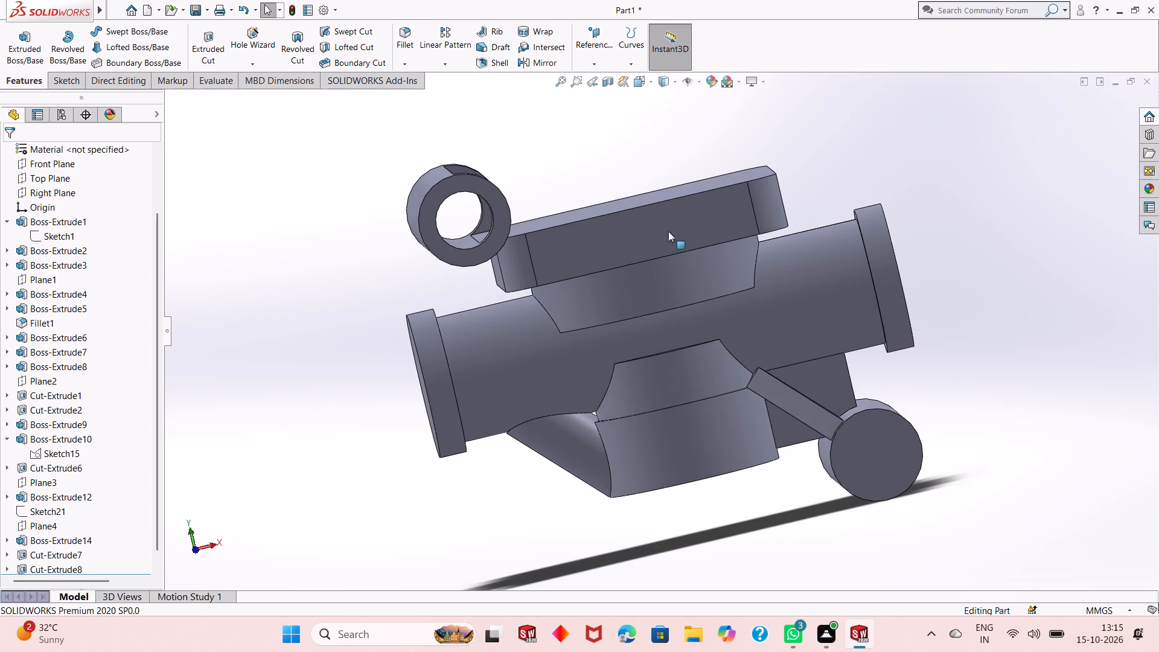
Section the part at the Front Plane and examine the depth and profile of the lower boss's bore.
{"action": "left_click", "coordinate": [605, 83]}
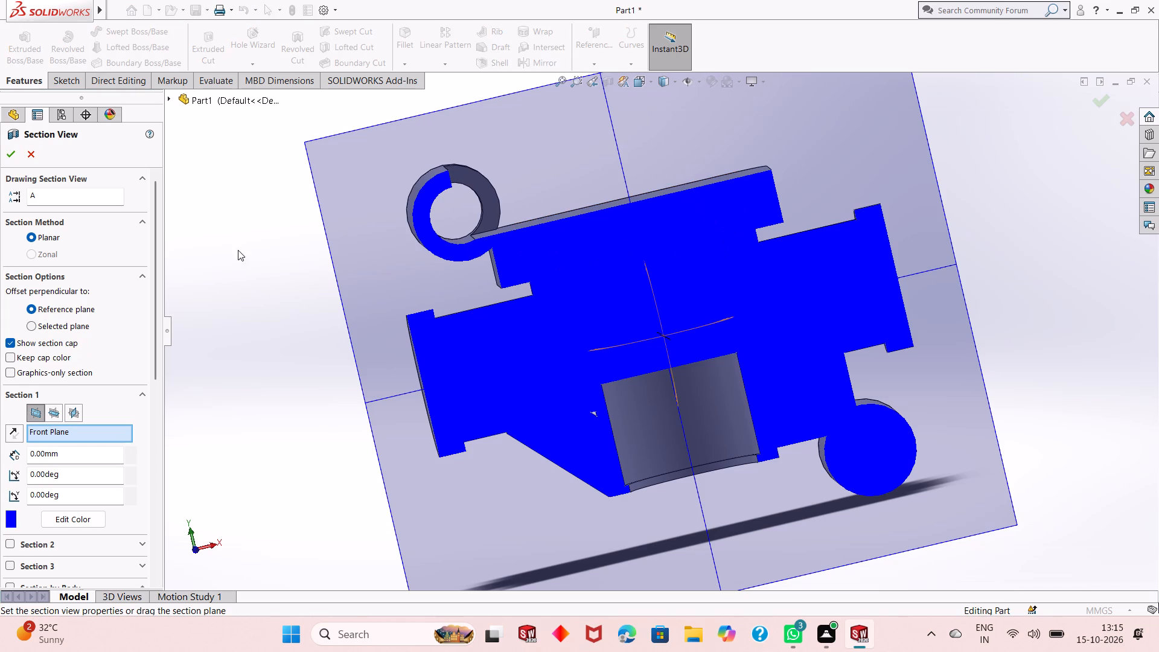
{"action": "left_click", "coordinate": [11, 155]}
{"action": "middle_click_drag", "start_coordinate": [610, 314], "coordinate": [610, 314]}
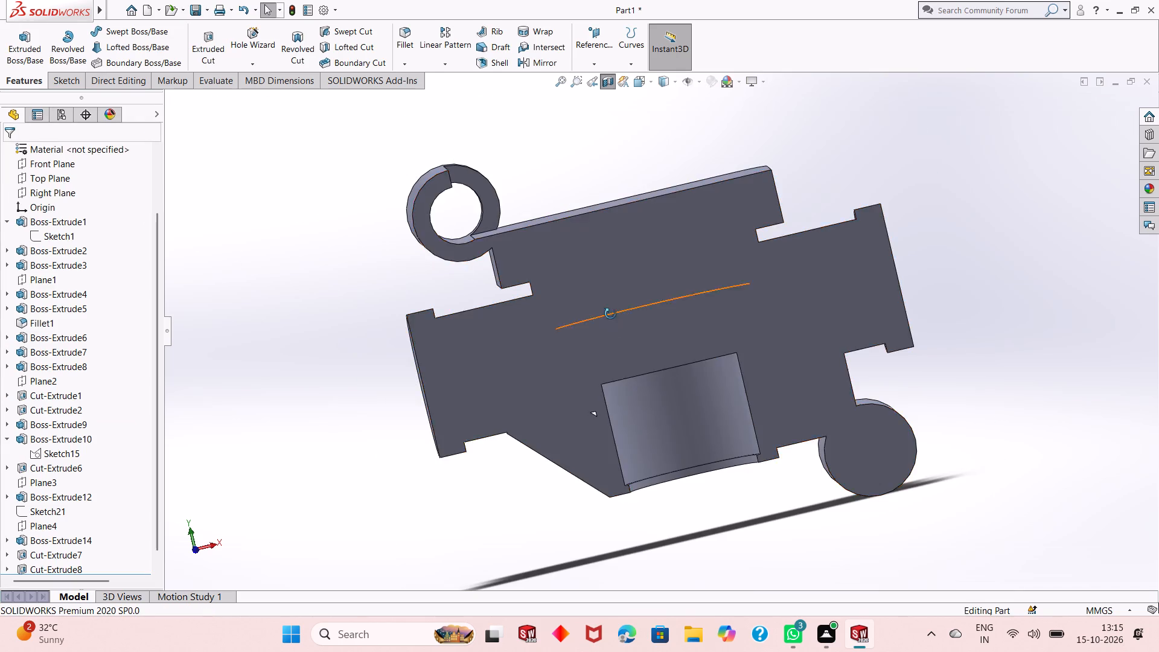
{"action": "middle_click_drag", "start_coordinate": [610, 314], "coordinate": [607, 322]}
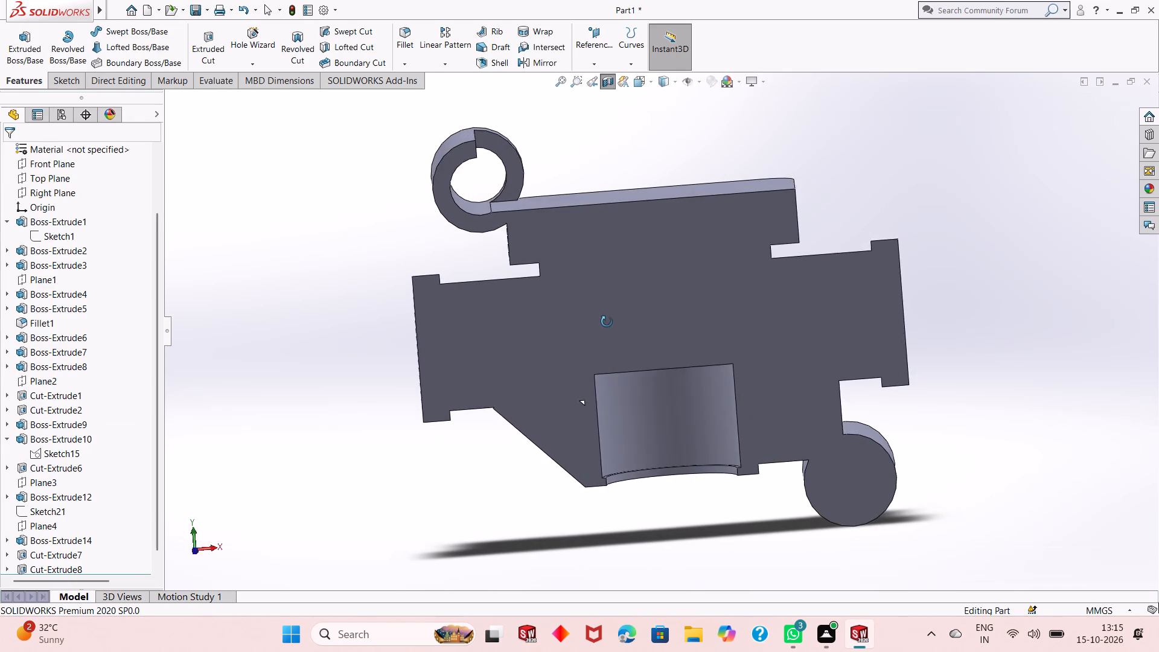
{"action": "middle_click_drag", "start_coordinate": [607, 322], "coordinate": [610, 322]}
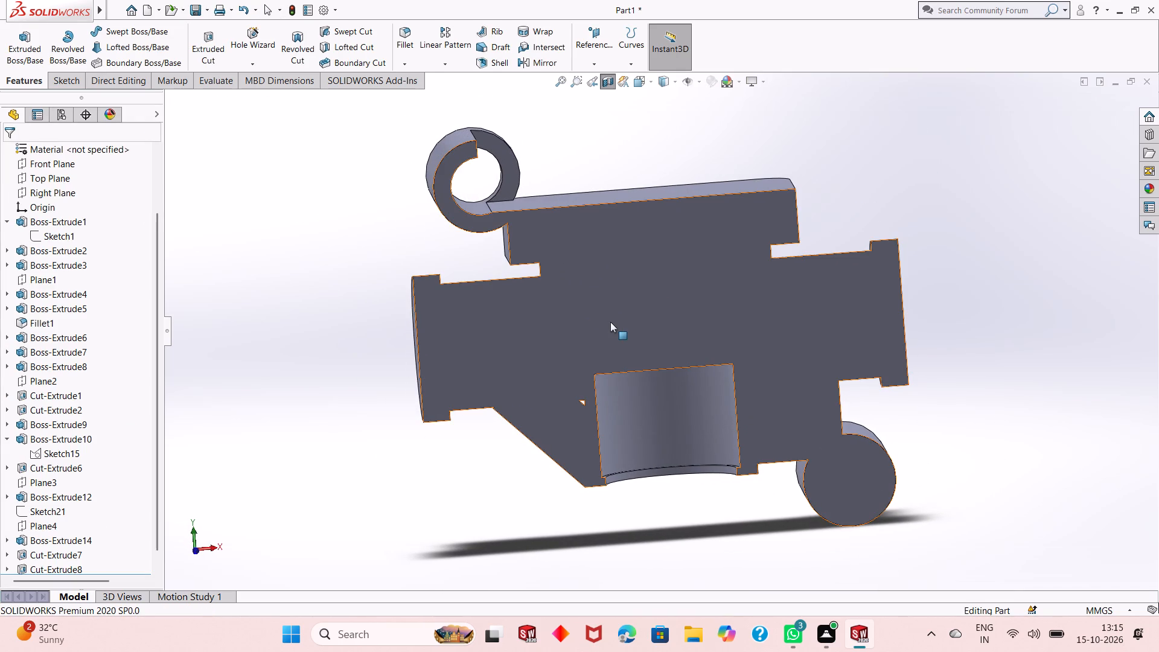
{"action": "middle_click_drag", "start_coordinate": [831, 399], "coordinate": [794, 351]}
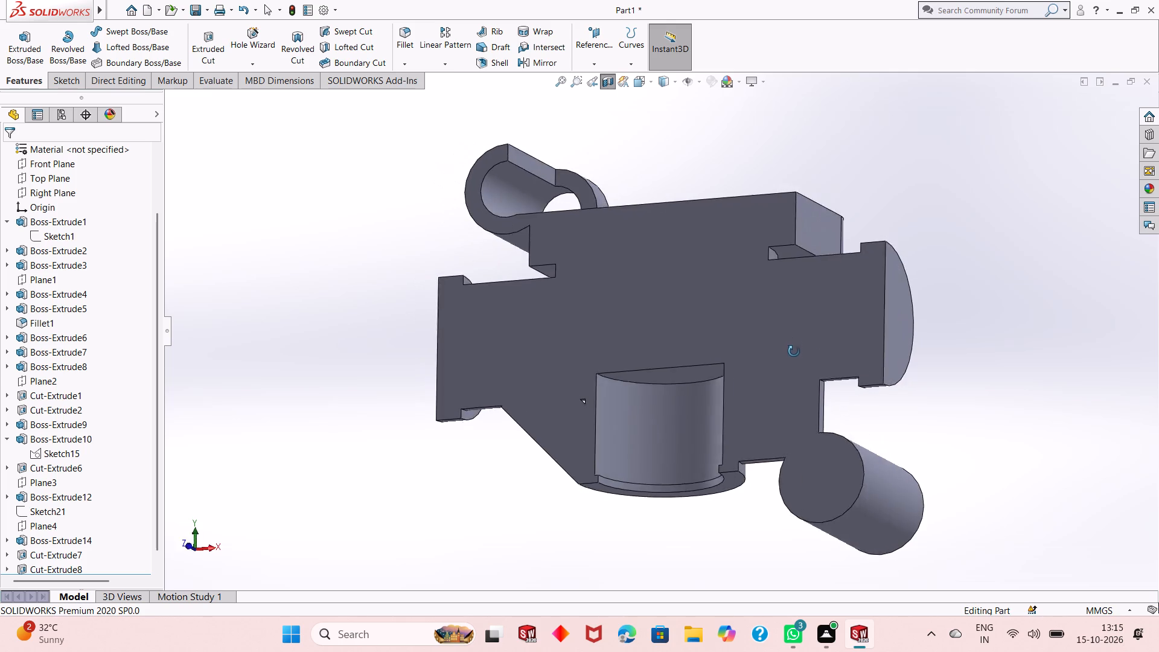
{"action": "middle_click_drag", "start_coordinate": [794, 351], "coordinate": [810, 377]}
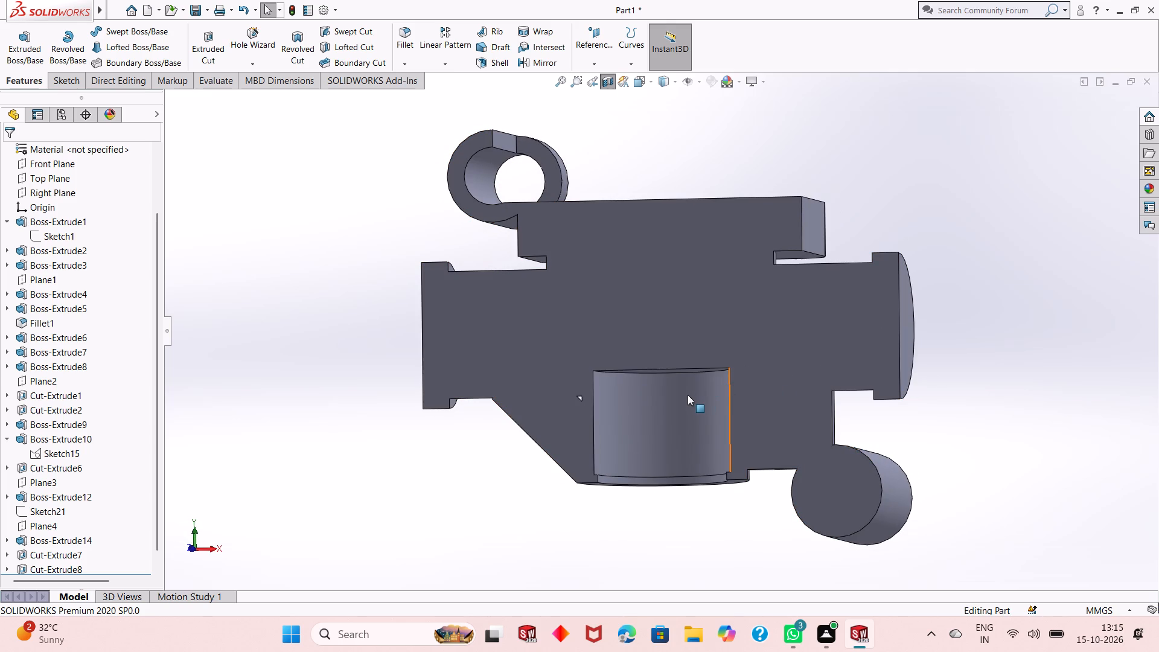
{"action": "middle_click_drag", "start_coordinate": [686, 397], "coordinate": [688, 413]}
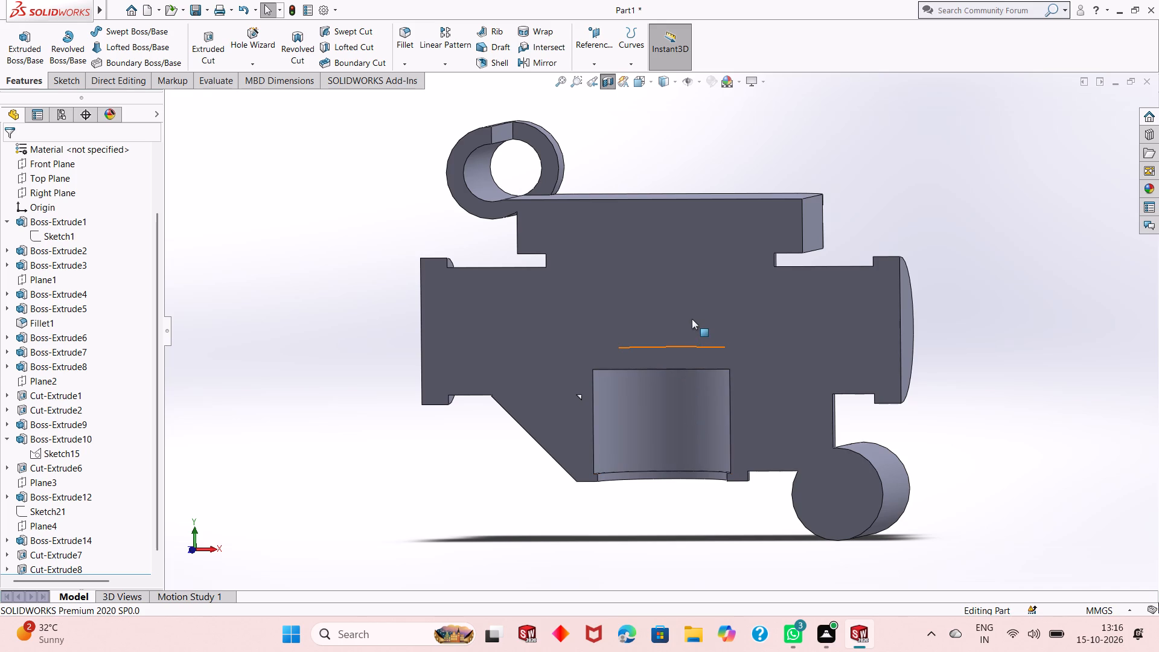
{"action": "key", "text": "Escape"}
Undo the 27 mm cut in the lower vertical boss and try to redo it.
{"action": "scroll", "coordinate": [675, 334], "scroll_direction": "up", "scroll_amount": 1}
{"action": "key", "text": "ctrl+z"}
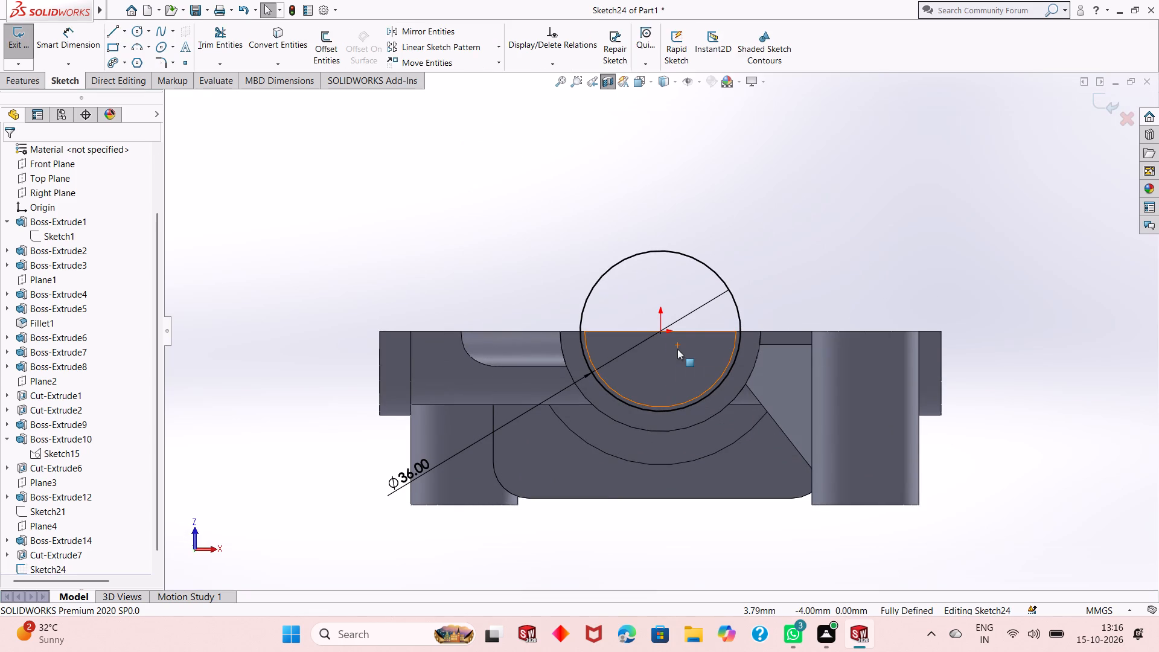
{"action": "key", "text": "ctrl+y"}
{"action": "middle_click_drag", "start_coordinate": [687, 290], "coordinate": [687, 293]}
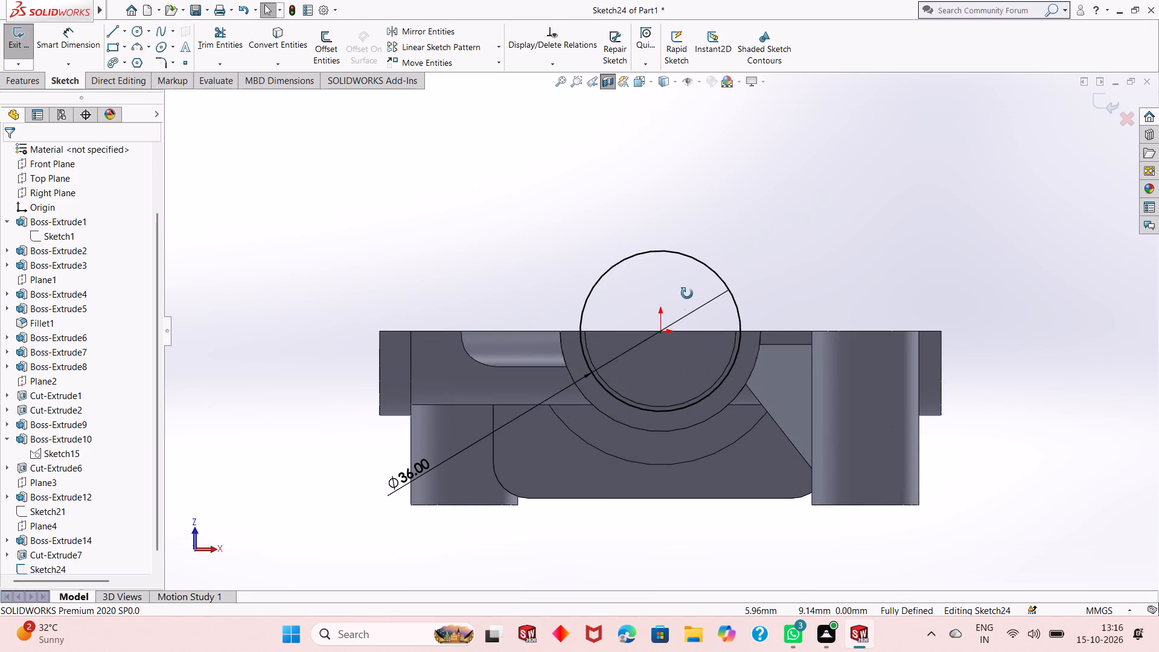
Turn off the section view and cut-extrude the 36 mm circle 27 mm blind into the lower vertical boss.
{"action": "middle_click_drag", "start_coordinate": [687, 293], "coordinate": [675, 411]}
{"action": "scroll", "coordinate": [674, 411], "scroll_direction": "up", "scroll_amount": 2}
{"action": "middle_click_drag", "start_coordinate": [669, 364], "coordinate": [662, 463]}
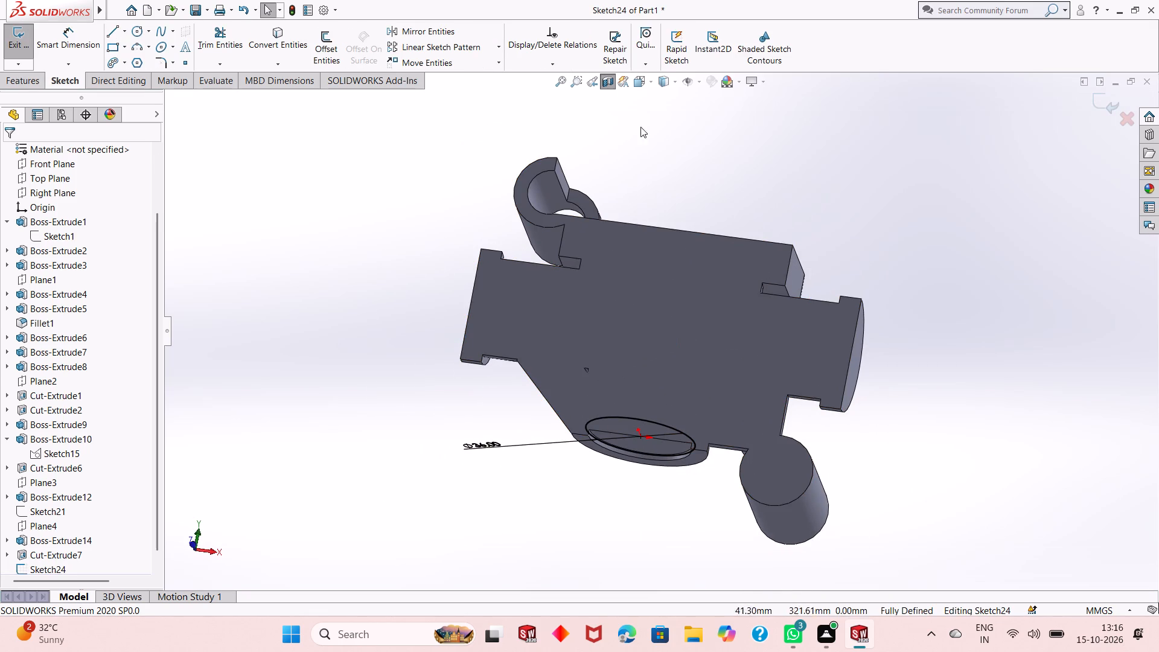
{"action": "left_click", "coordinate": [610, 86]}
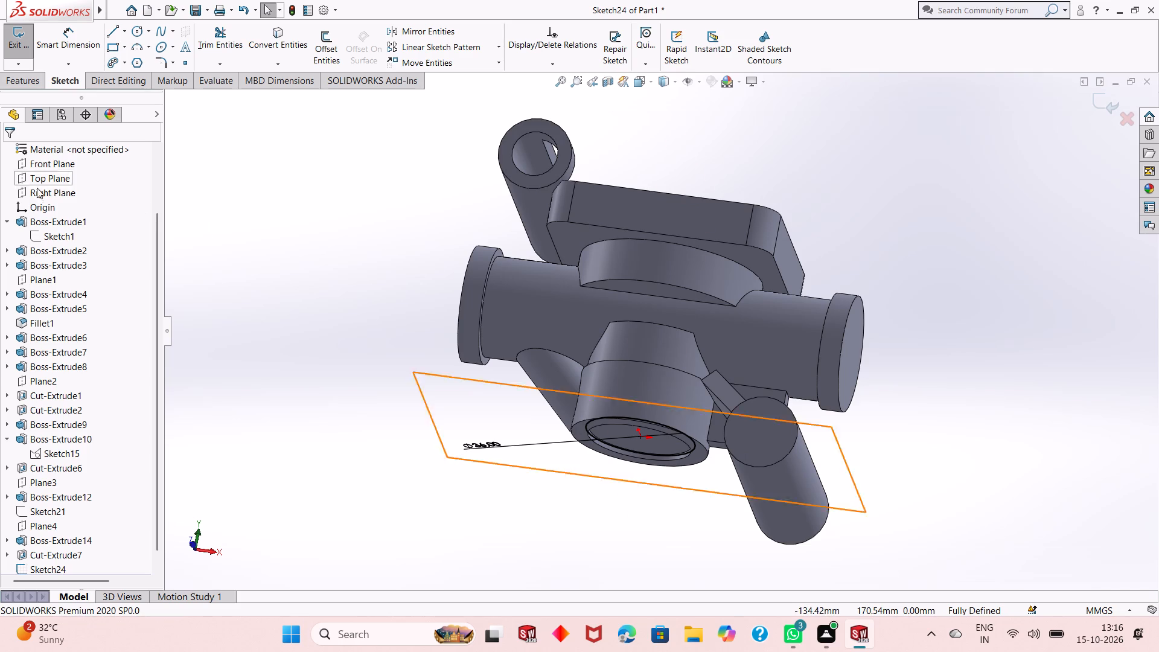
{"action": "middle_click_drag", "start_coordinate": [535, 452], "coordinate": [559, 526]}
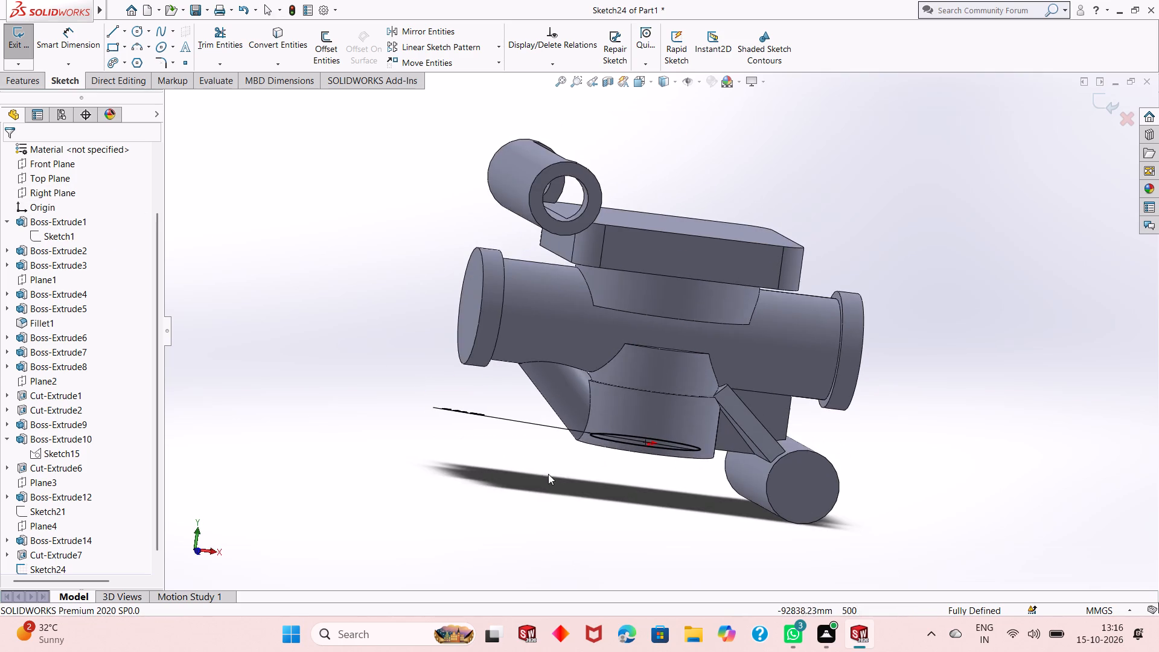
{"action": "middle_click_drag", "start_coordinate": [548, 469], "coordinate": [546, 354]}
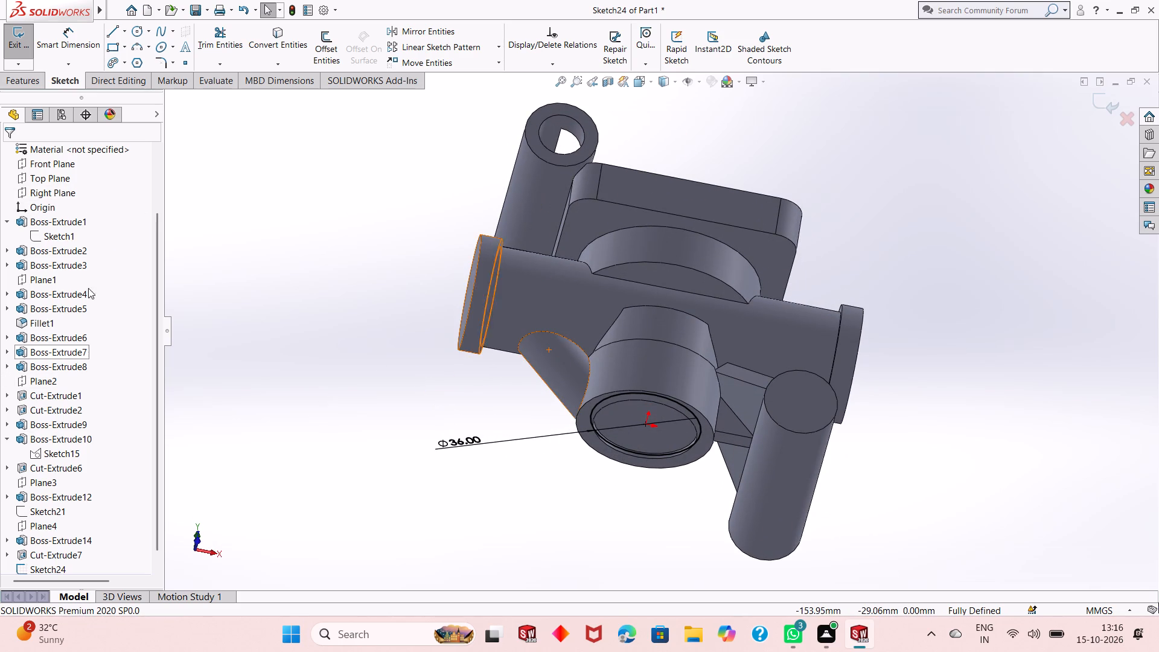
{"action": "left_click", "coordinate": [37, 85]}
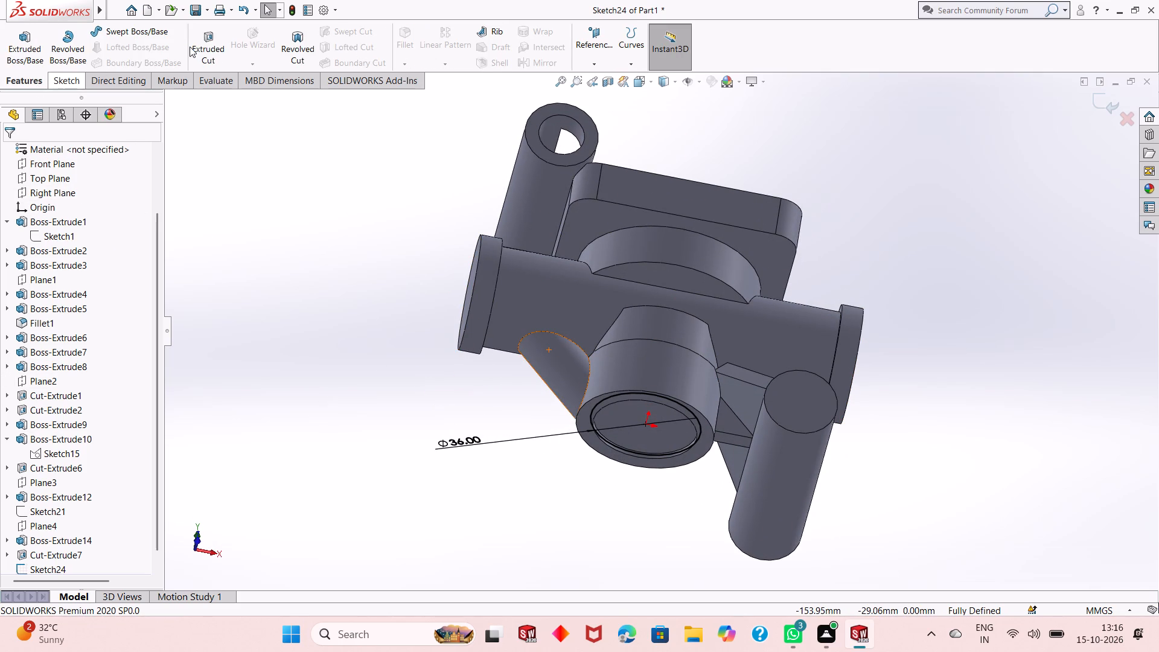
{"action": "left_click", "coordinate": [199, 49]}
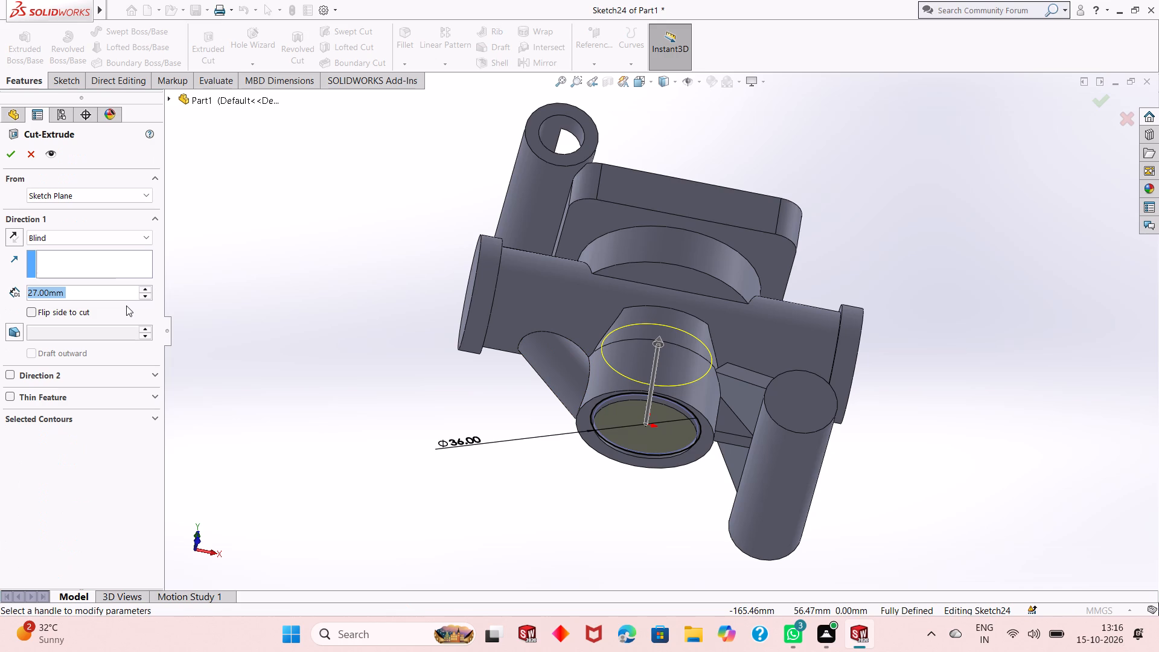
{"action": "key", "text": "Return"}
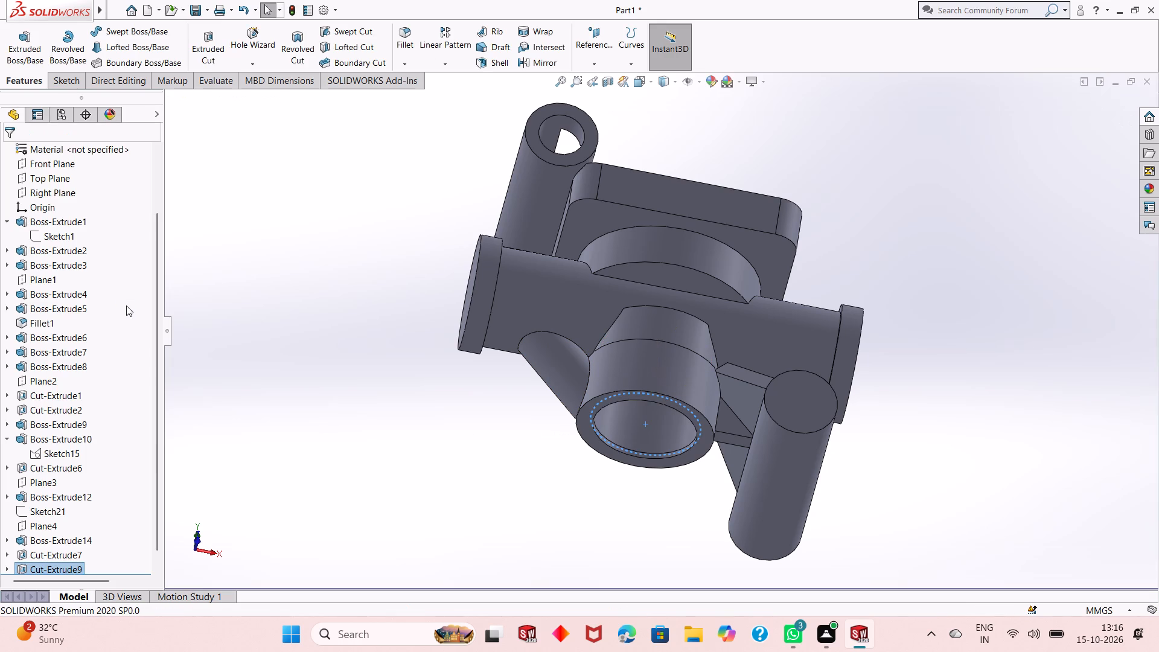
{"action": "key", "text": "Escape"}
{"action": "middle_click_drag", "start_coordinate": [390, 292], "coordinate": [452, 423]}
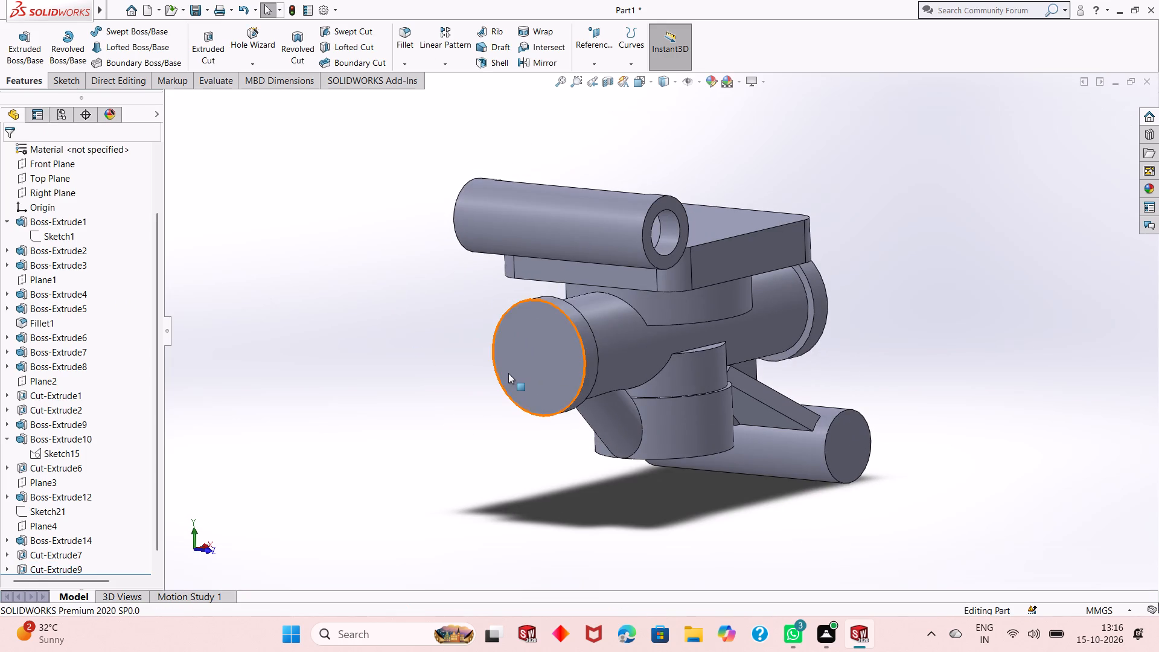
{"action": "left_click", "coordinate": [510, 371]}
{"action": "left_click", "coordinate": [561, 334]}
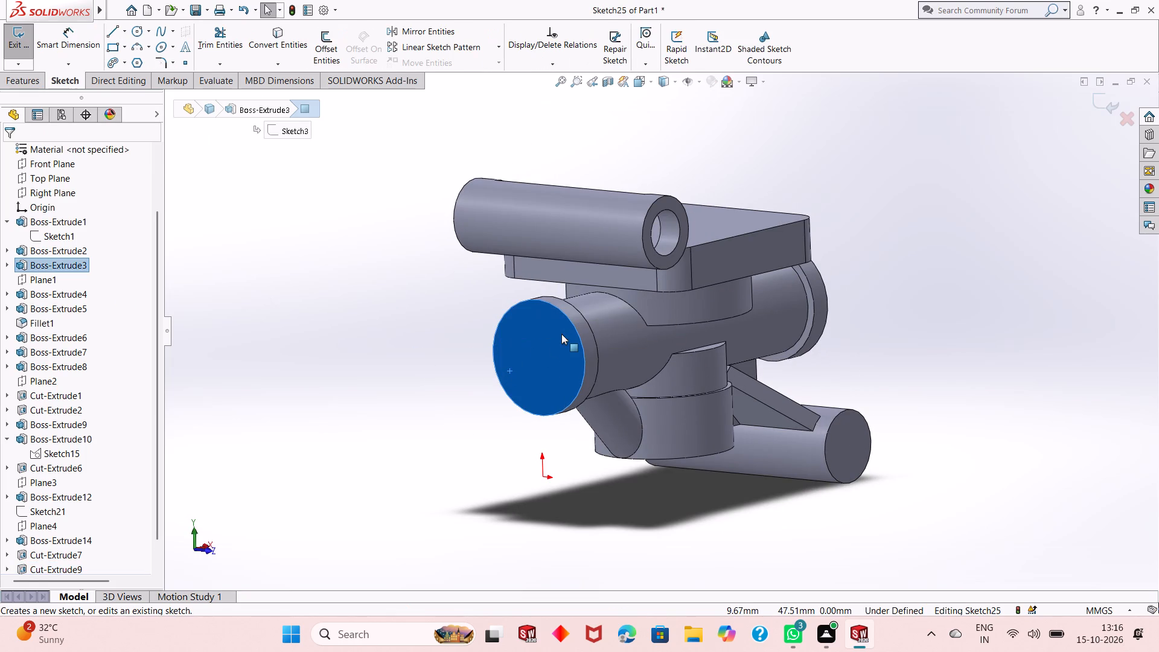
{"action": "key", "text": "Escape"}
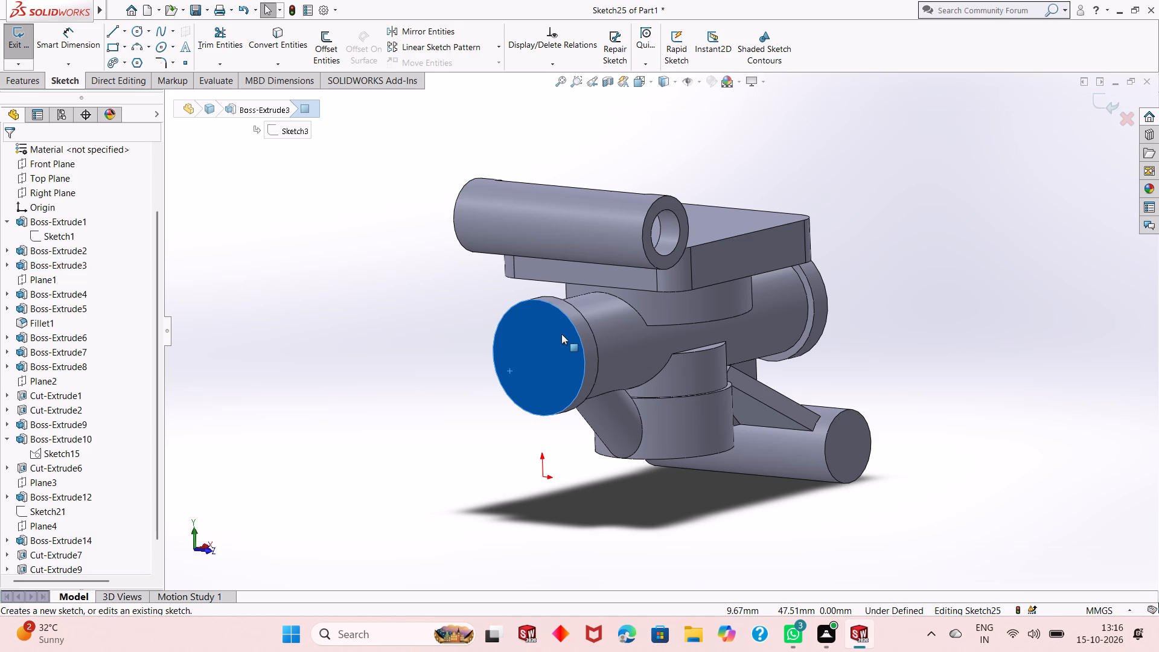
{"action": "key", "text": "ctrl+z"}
Sketch a concentric circle about 22 mm in diameter on the main horizontal cylinder's end face above the ribbed lower cross cylinder.
{"action": "middle_click_drag", "start_coordinate": [927, 398], "coordinate": [923, 400]}
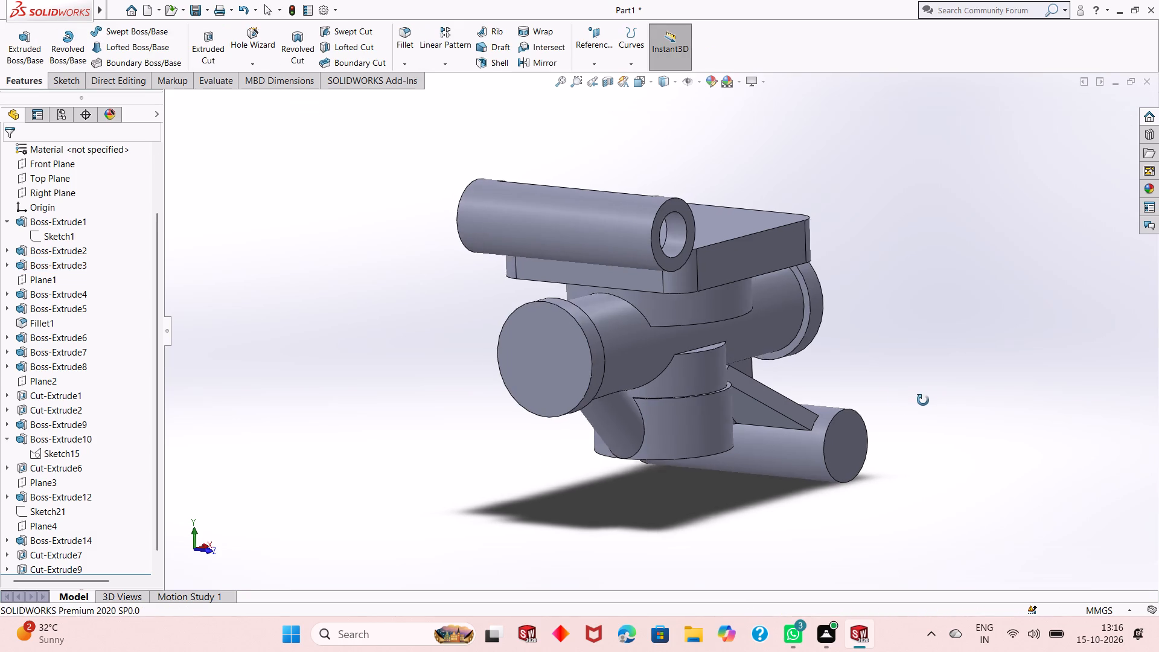
{"action": "middle_click_drag", "start_coordinate": [923, 400], "coordinate": [611, 463]}
{"action": "middle_click_drag", "start_coordinate": [493, 344], "coordinate": [543, 362]}
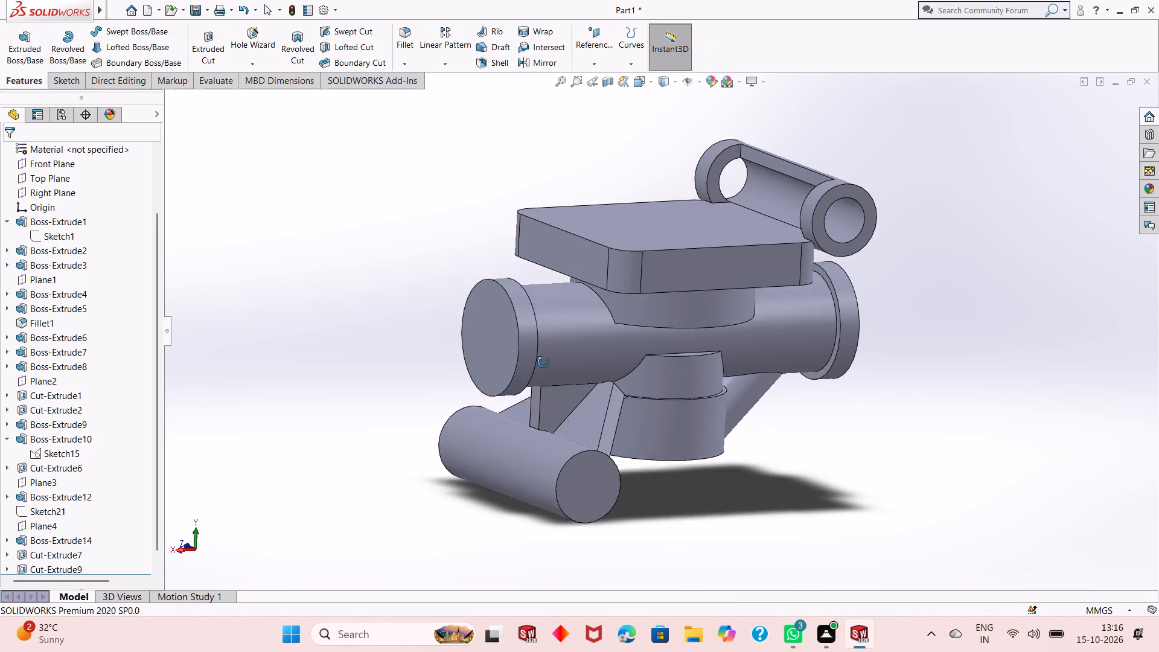
{"action": "middle_click_drag", "start_coordinate": [543, 362], "coordinate": [550, 358]}
{"action": "left_click", "coordinate": [534, 348]}
{"action": "left_click", "coordinate": [592, 315]}
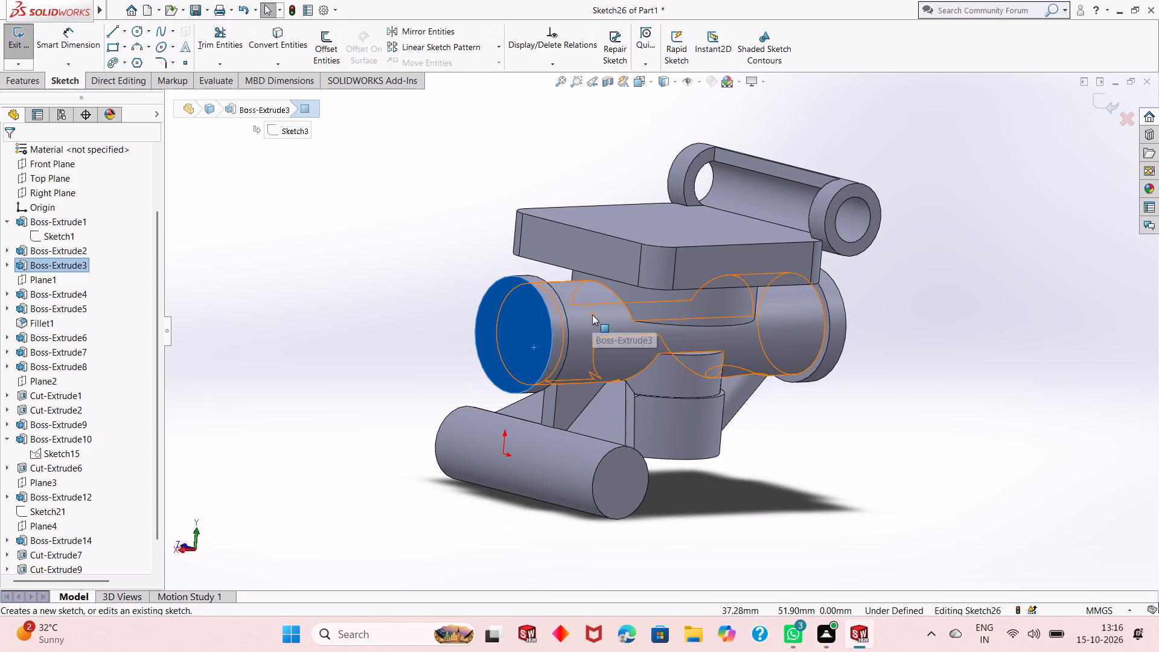
{"action": "key", "text": "ctrl+8"}
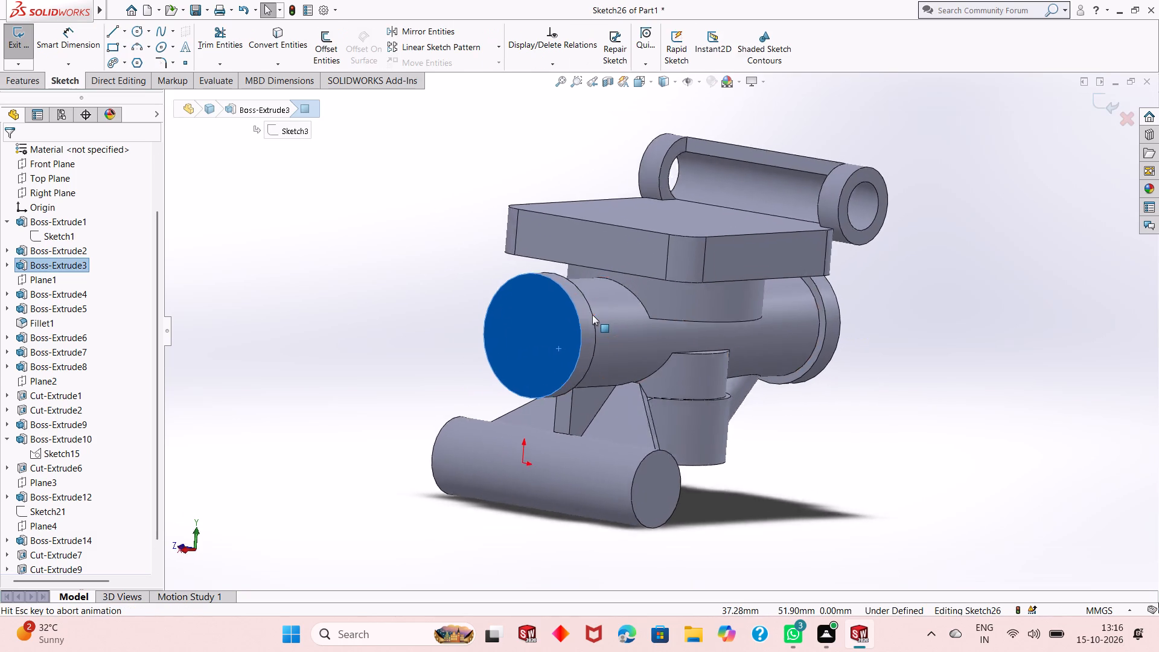
{"action": "key", "text": "Escape"}
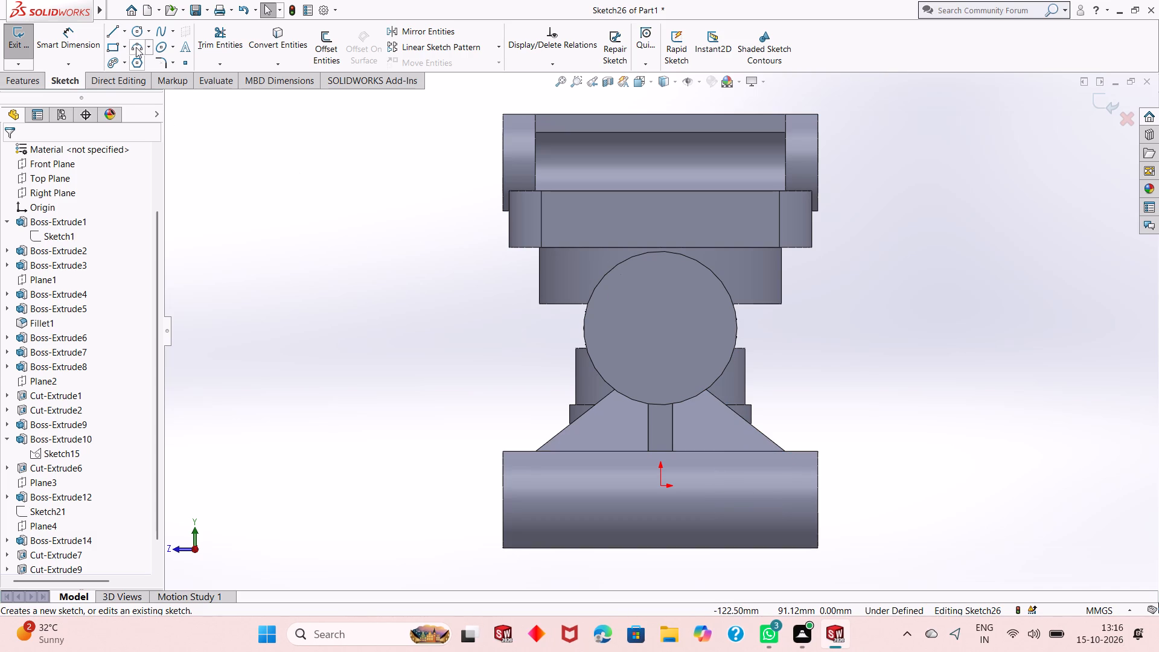
{"action": "left_click", "coordinate": [136, 31]}
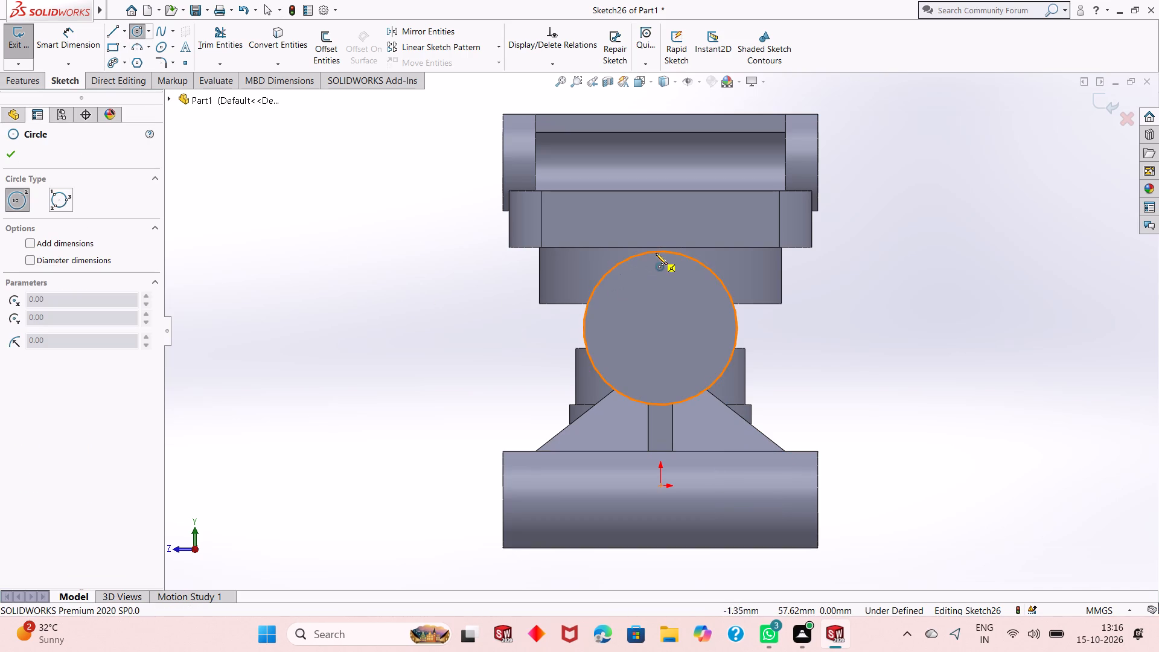
{"action": "left_click", "coordinate": [661, 328]}
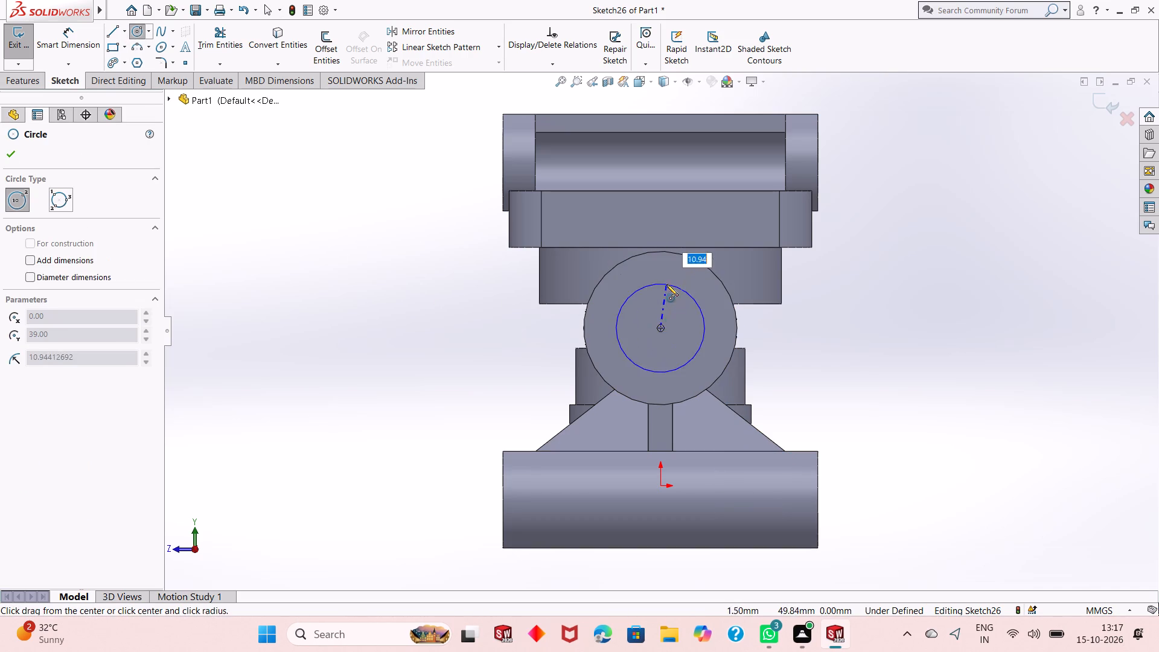
{"action": "left_click", "coordinate": [666, 284]}
{"action": "right_click", "coordinate": [422, 293]}
{"action": "left_click", "coordinate": [447, 310]}
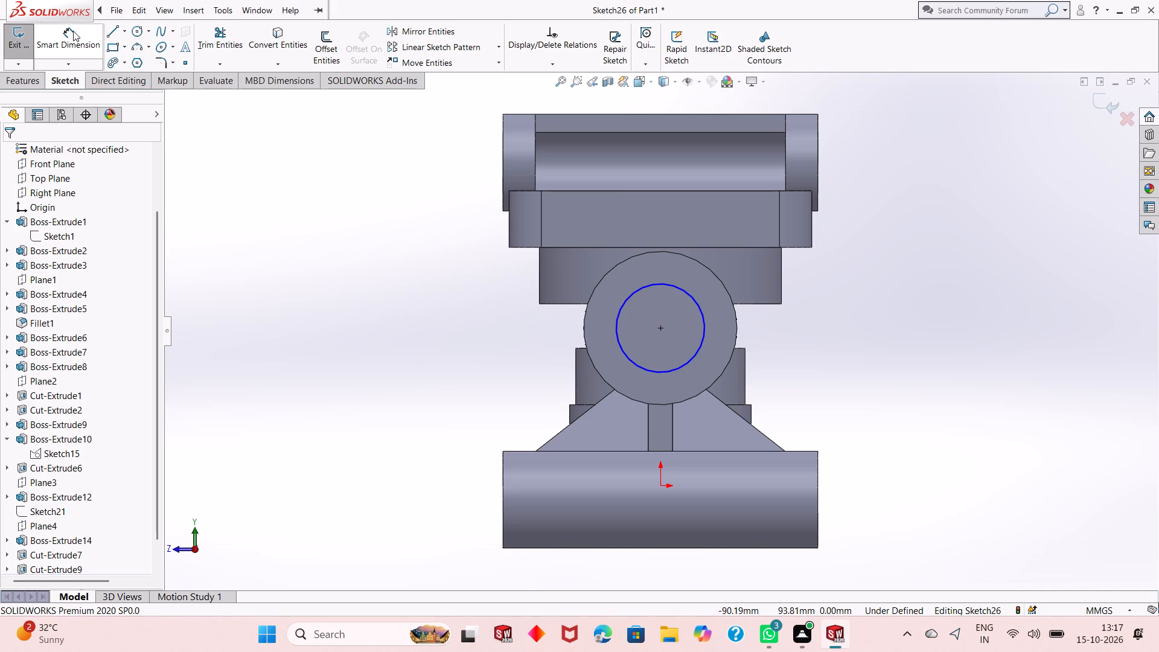
Dimension the diameter of the circle on the horizontal cylinder's end face as 33 mm.
{"action": "left_click", "coordinate": [73, 46]}
{"action": "left_click", "coordinate": [624, 355]}
{"action": "left_click", "coordinate": [496, 395]}
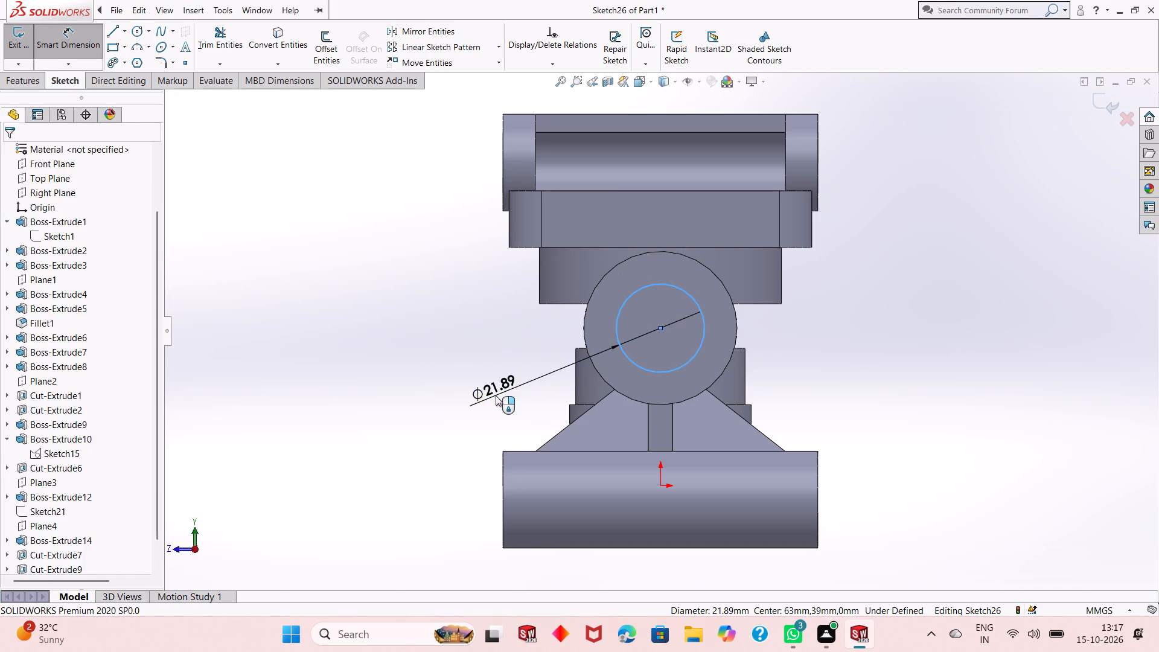
{"action": "type", "text": "33"}
{"action": "key", "text": "Return"}
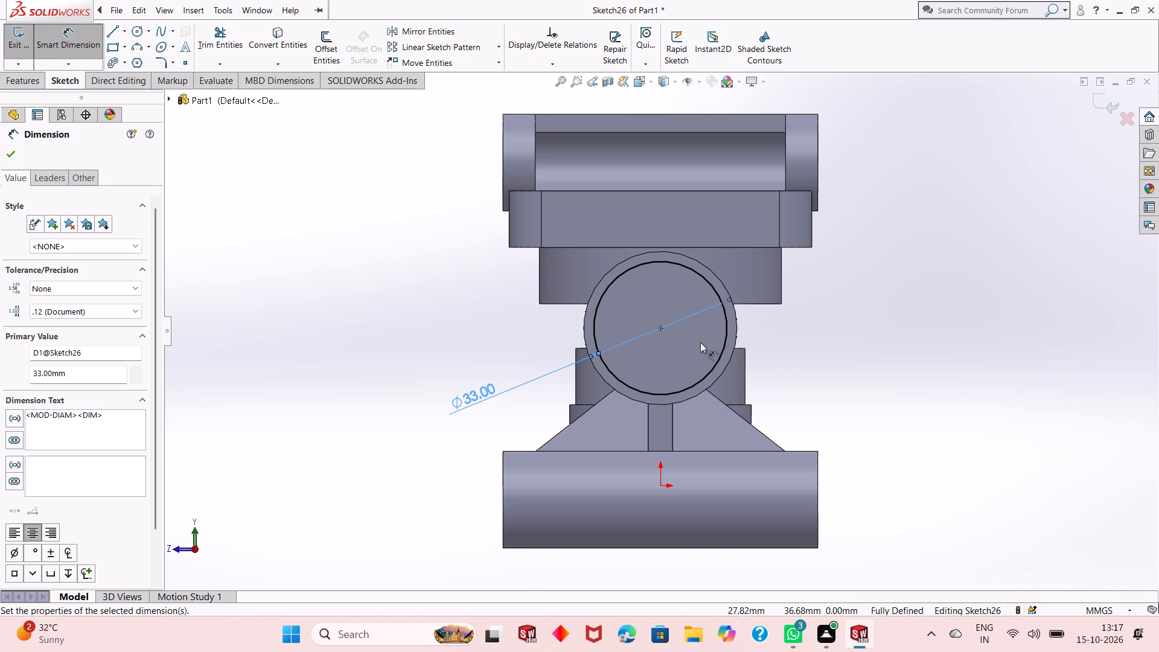
Set the diameter of the circle on the horizontal cylinder's end face to 28 mm.
{"action": "scroll", "coordinate": [666, 344], "scroll_direction": "down", "scroll_amount": 1}
{"action": "double_click", "coordinate": [476, 396]}
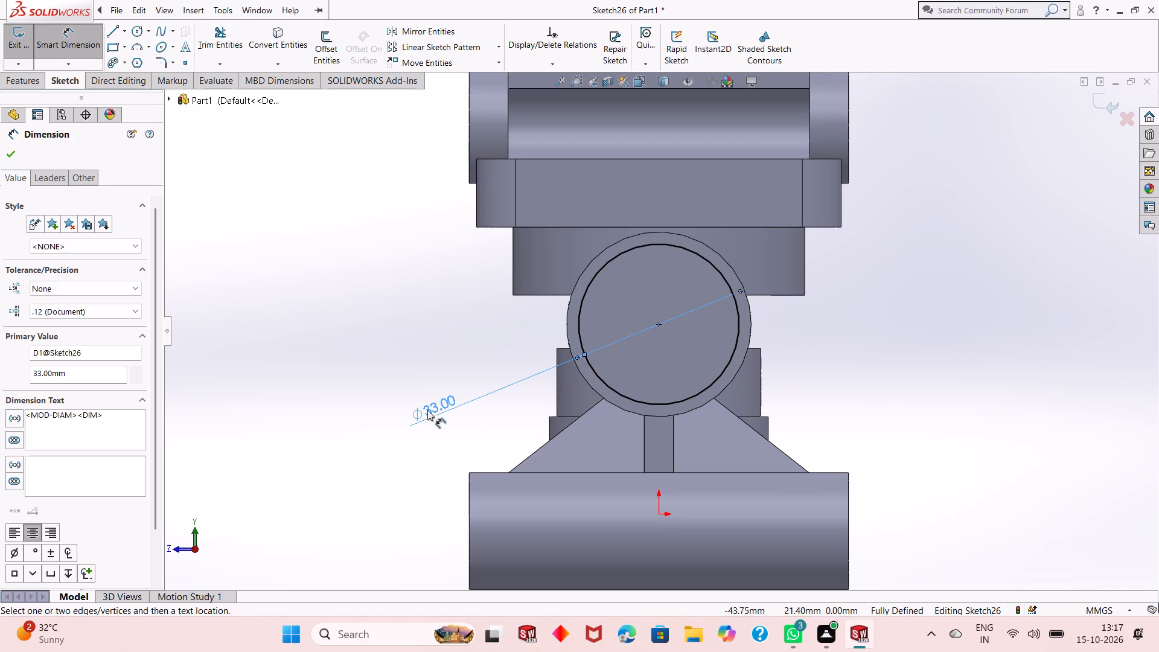
{"action": "left_click", "coordinate": [413, 410]}
{"action": "double_click", "coordinate": [442, 410]}
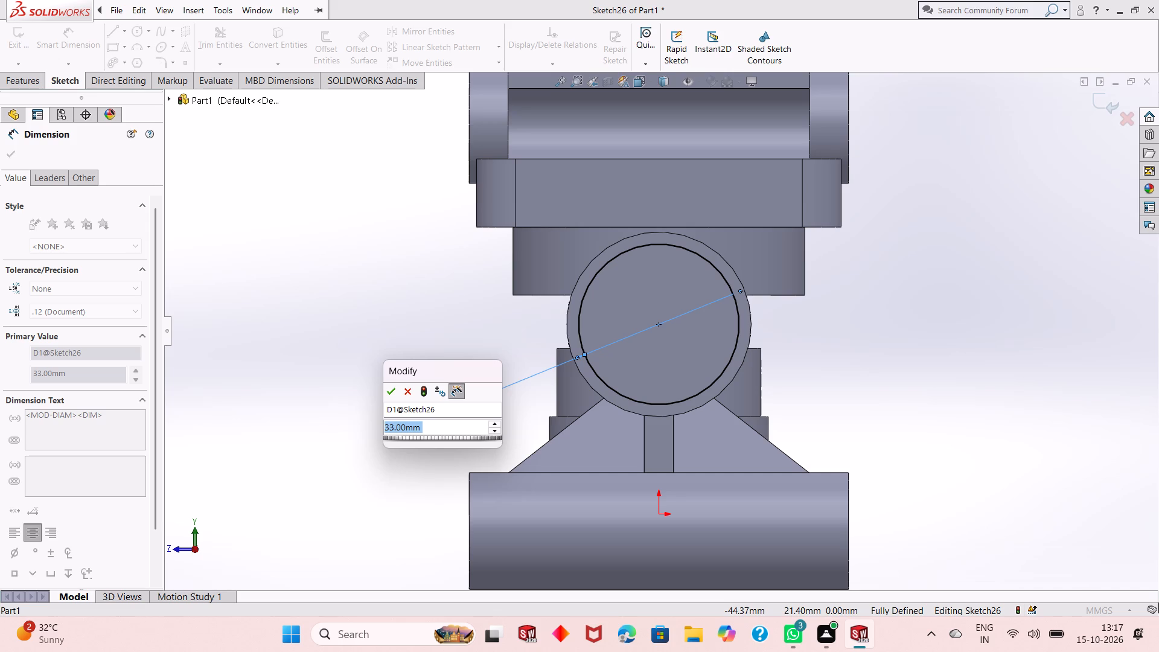
{"action": "key", "text": "2"}
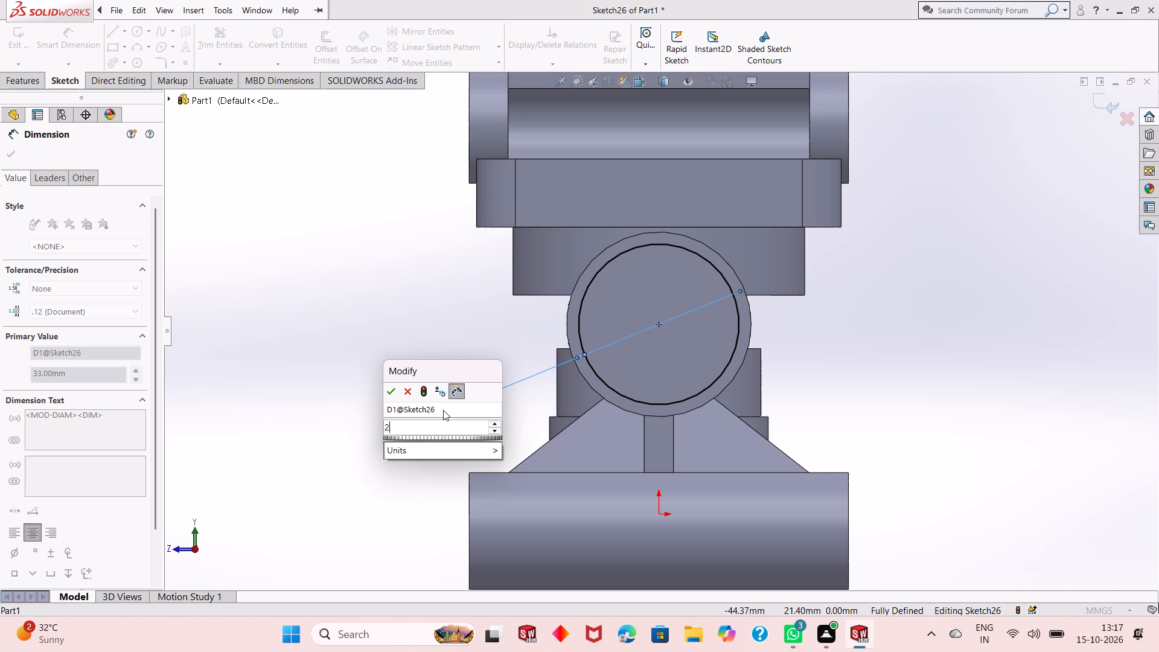
{"action": "key", "text": "8"}
{"action": "key", "text": "Return"}
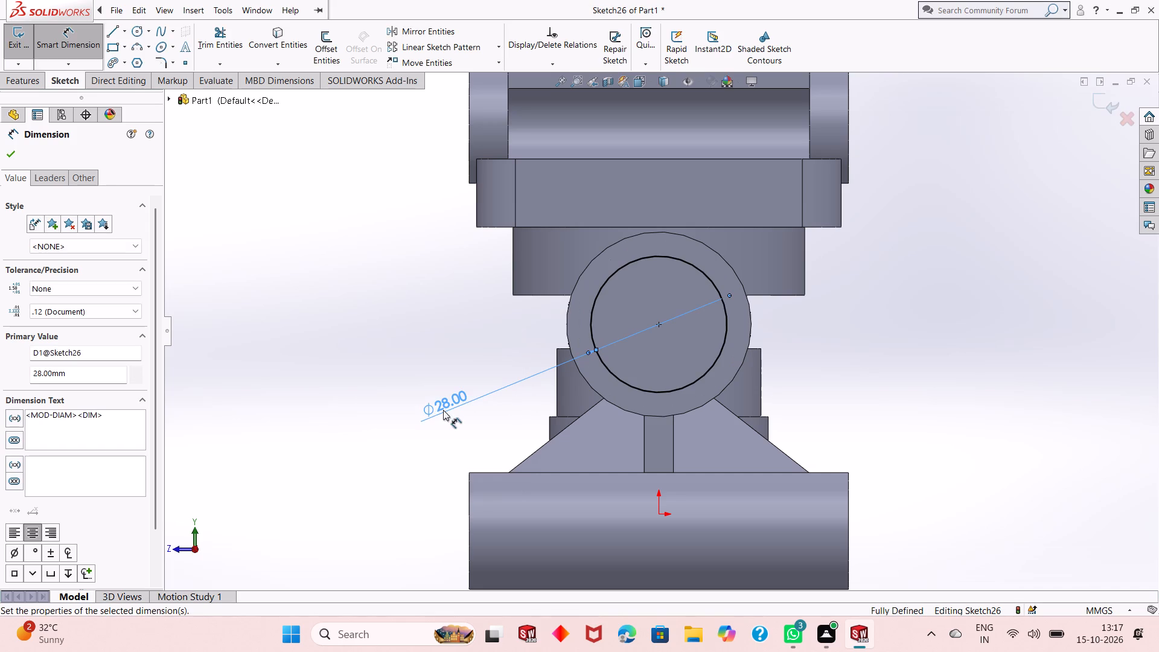
{"action": "scroll", "coordinate": [549, 404], "scroll_direction": "down", "scroll_amount": 1}
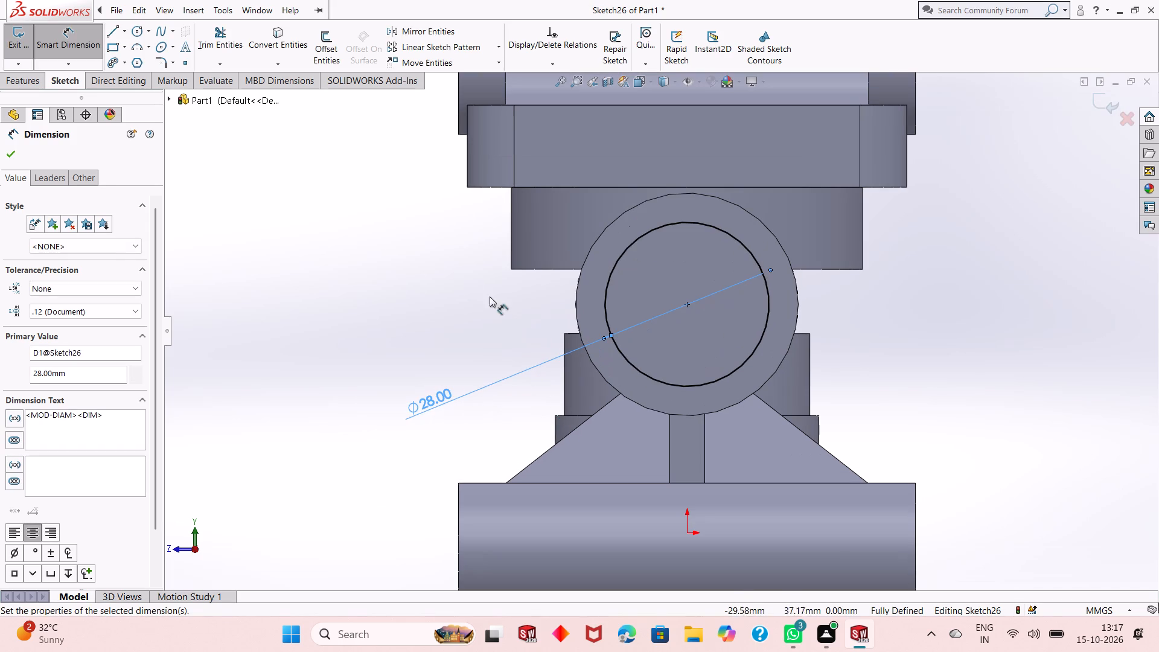
{"action": "left_click", "coordinate": [11, 153]}
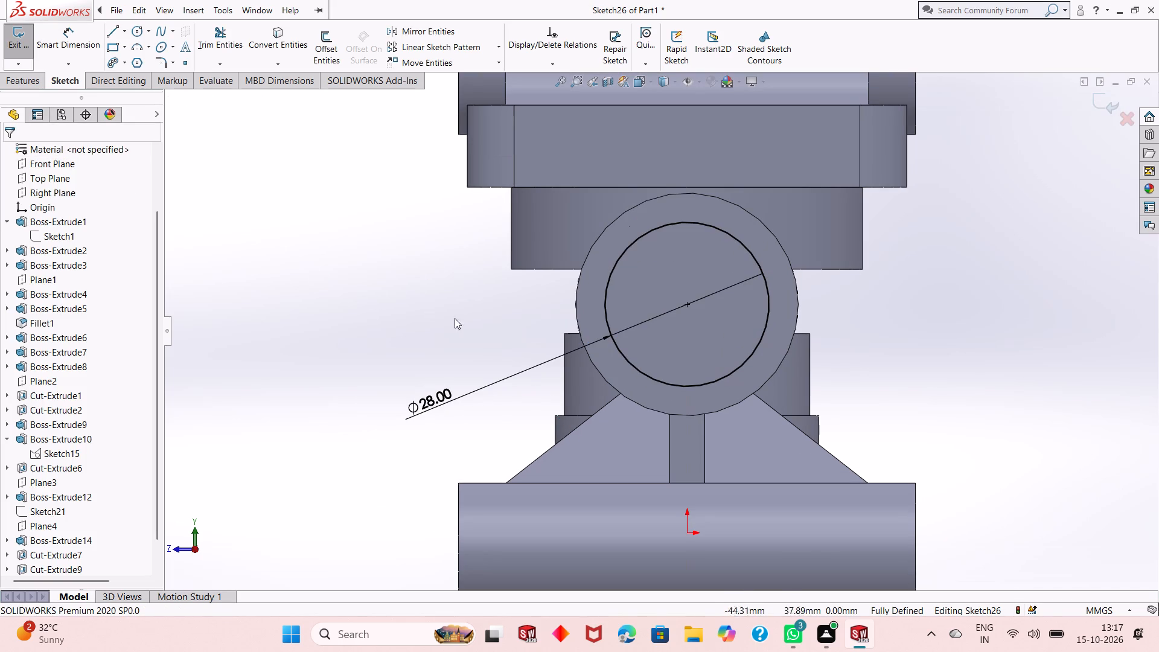
Cut-extrude the 28 mm circle 33 mm blind into the end of the main horizontal cylinder.
{"action": "middle_click_drag", "start_coordinate": [687, 404], "coordinate": [666, 408]}
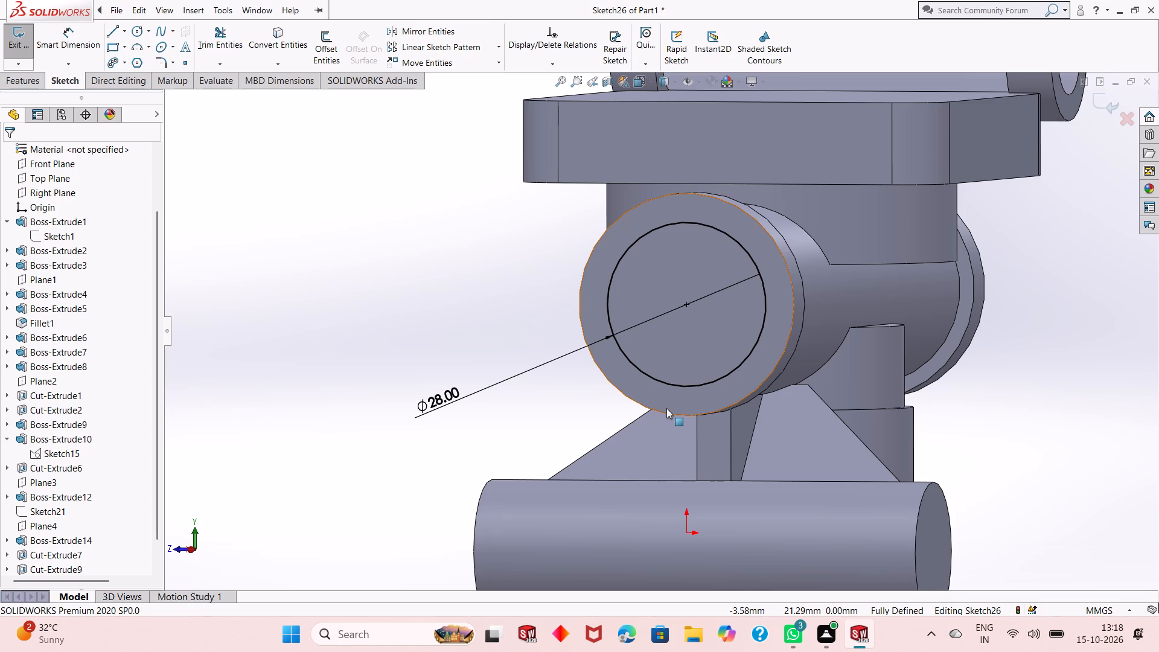
{"action": "scroll", "coordinate": [695, 386], "scroll_direction": "down", "scroll_amount": 3}
{"action": "scroll", "coordinate": [695, 386], "scroll_direction": "up", "scroll_amount": 1}
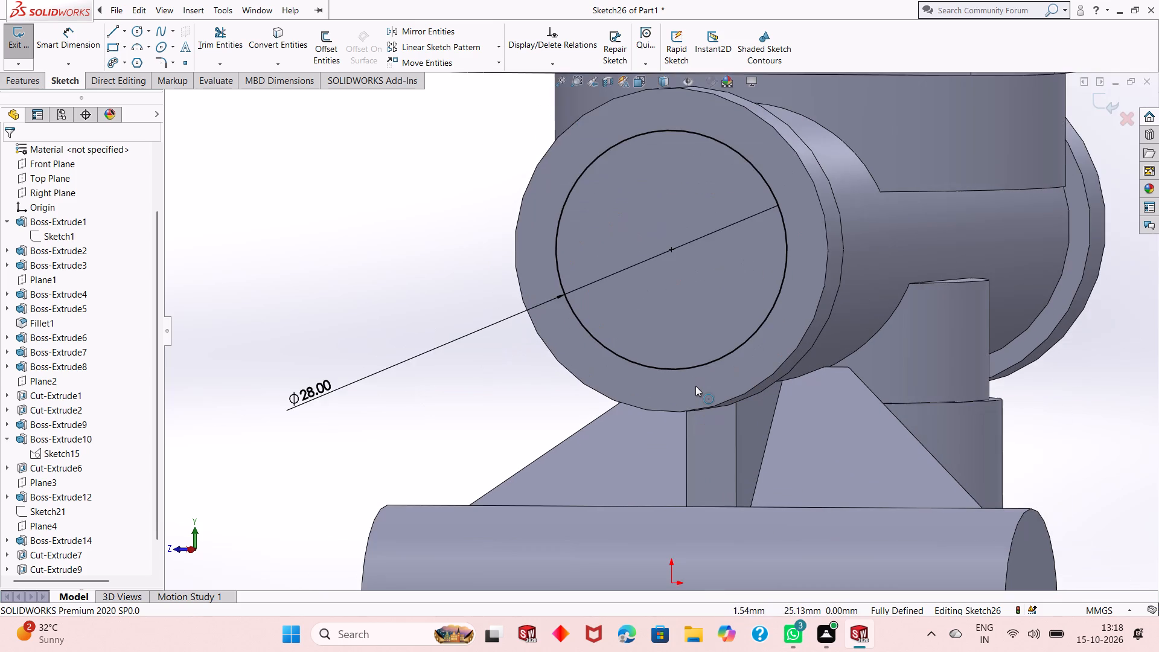
{"action": "scroll", "coordinate": [695, 386], "scroll_direction": "up", "scroll_amount": 2}
{"action": "middle_click_drag", "start_coordinate": [695, 386], "coordinate": [694, 386]}
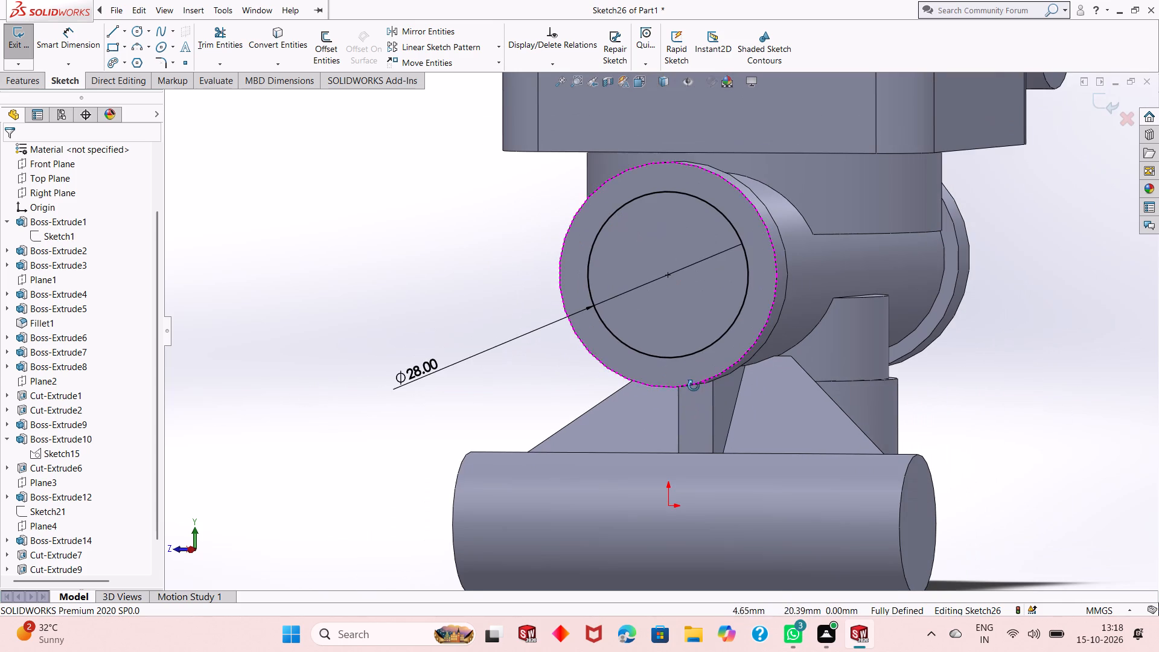
{"action": "middle_click_drag", "start_coordinate": [694, 386], "coordinate": [678, 401]}
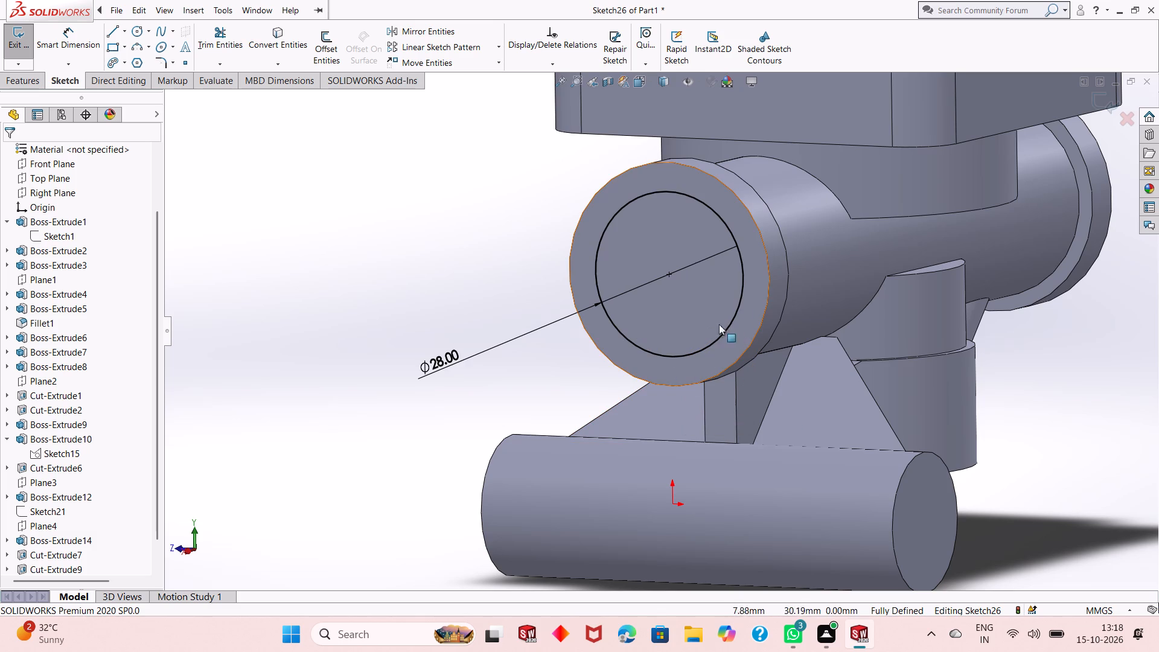
{"action": "left_click", "coordinate": [18, 82]}
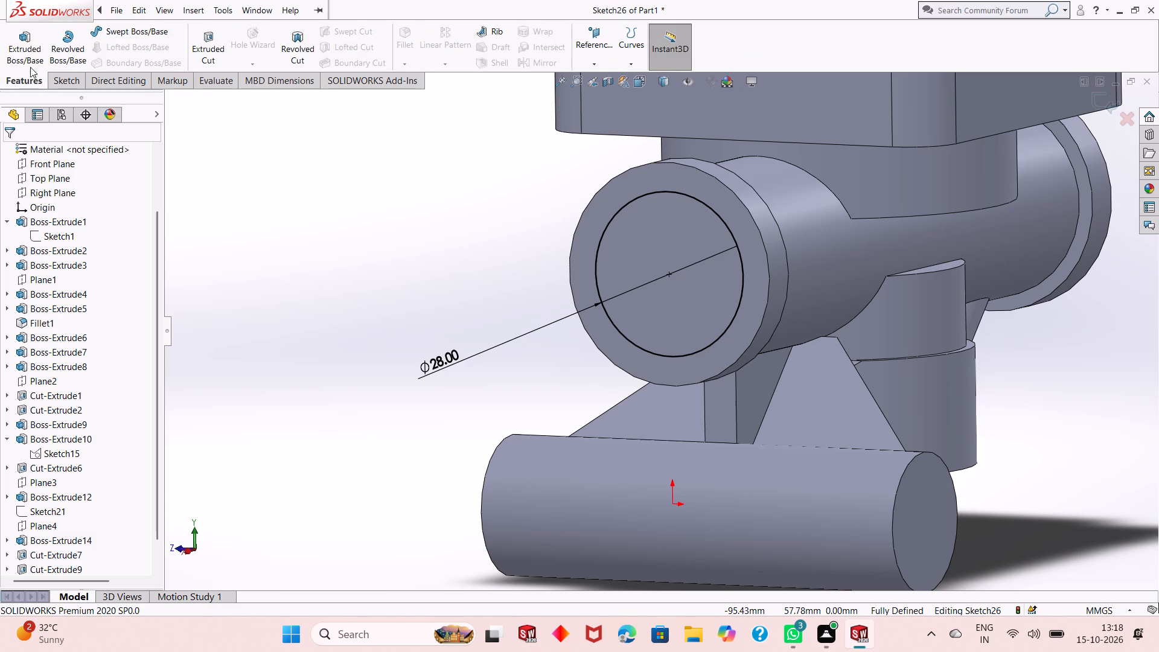
{"action": "left_click", "coordinate": [216, 40]}
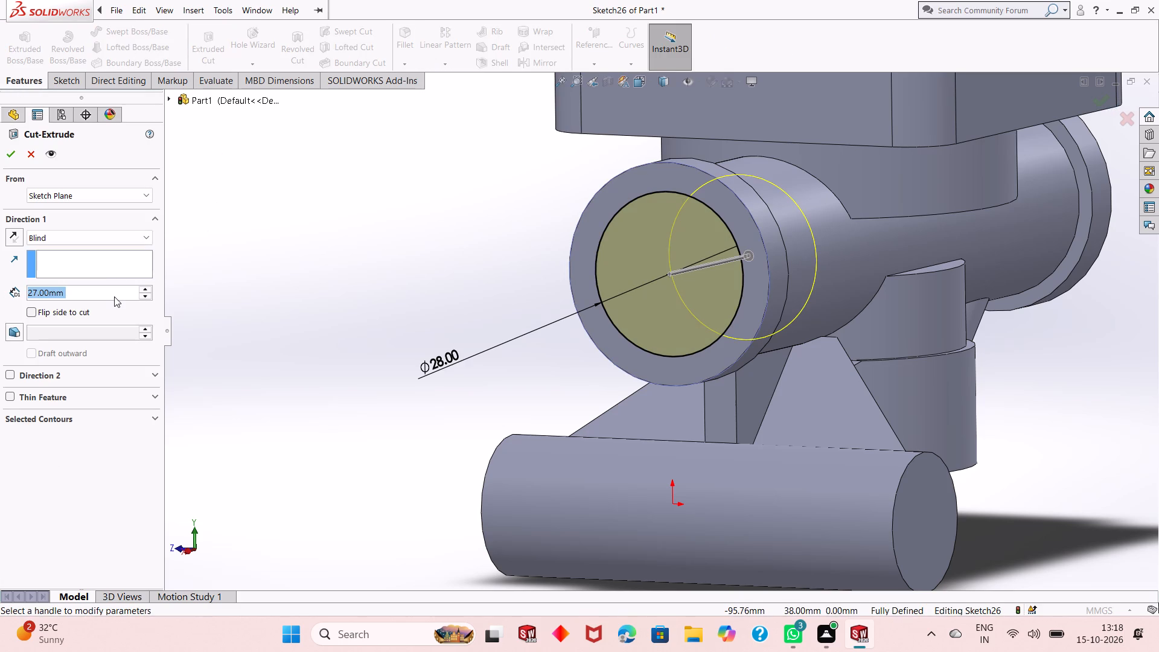
{"action": "type", "text": "33"}
{"action": "key", "text": "Return"}
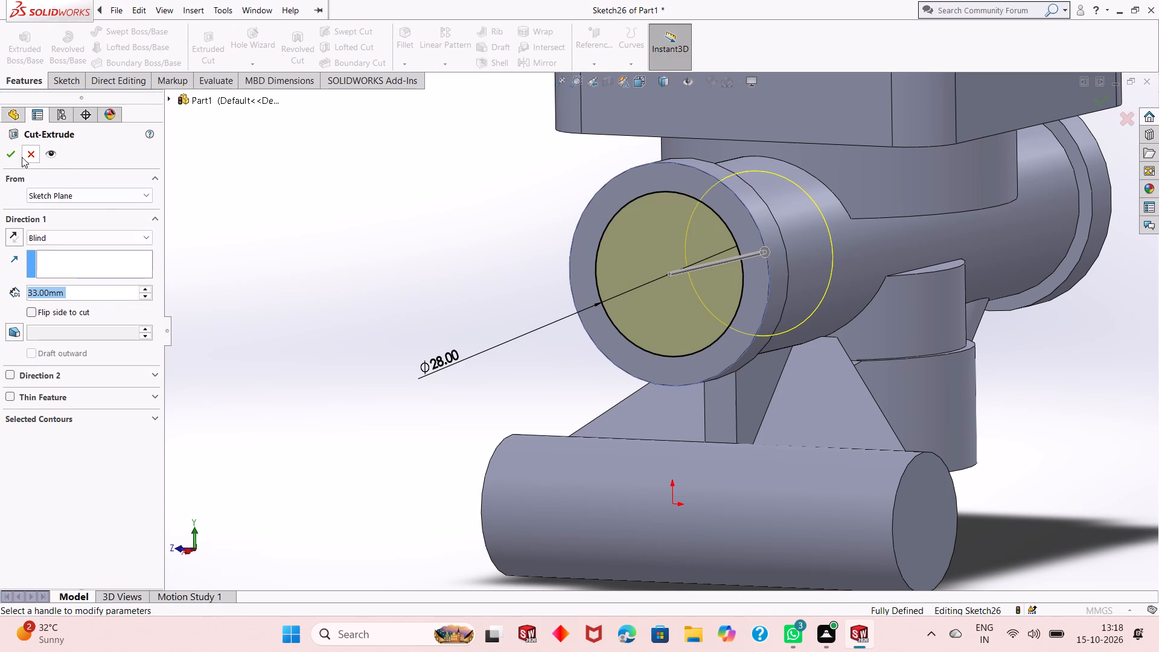
{"action": "left_click", "coordinate": [10, 157]}
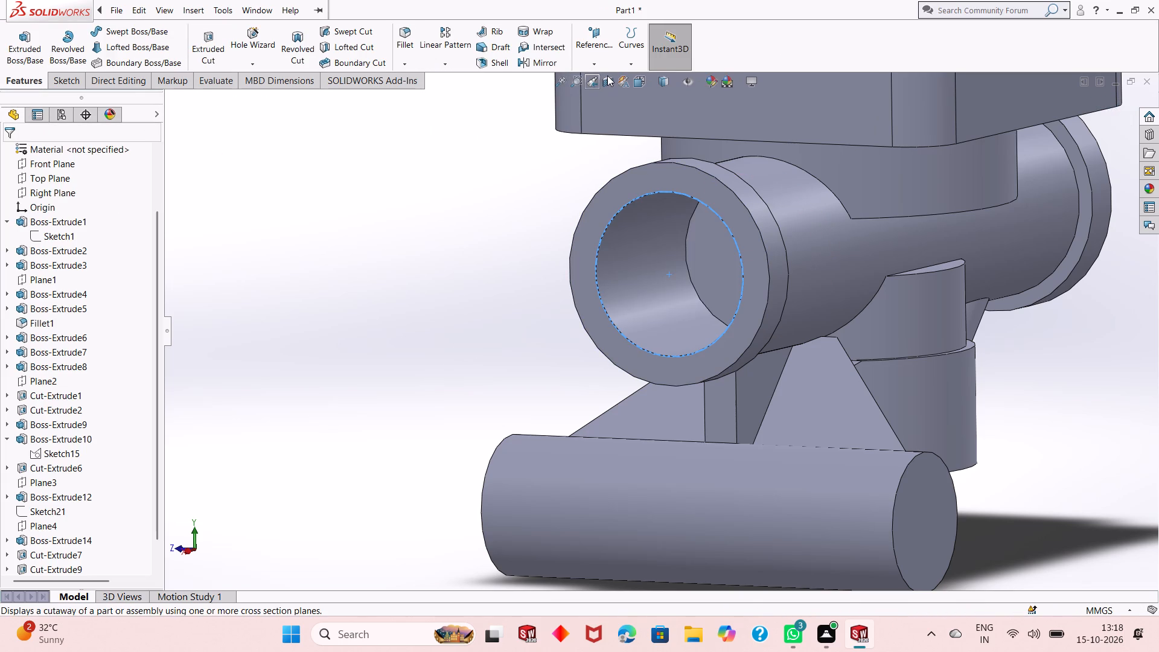
Preview section cuts of the part on the Front Plane and the Right Plane to examine the bores.
{"action": "left_click", "coordinate": [608, 75]}
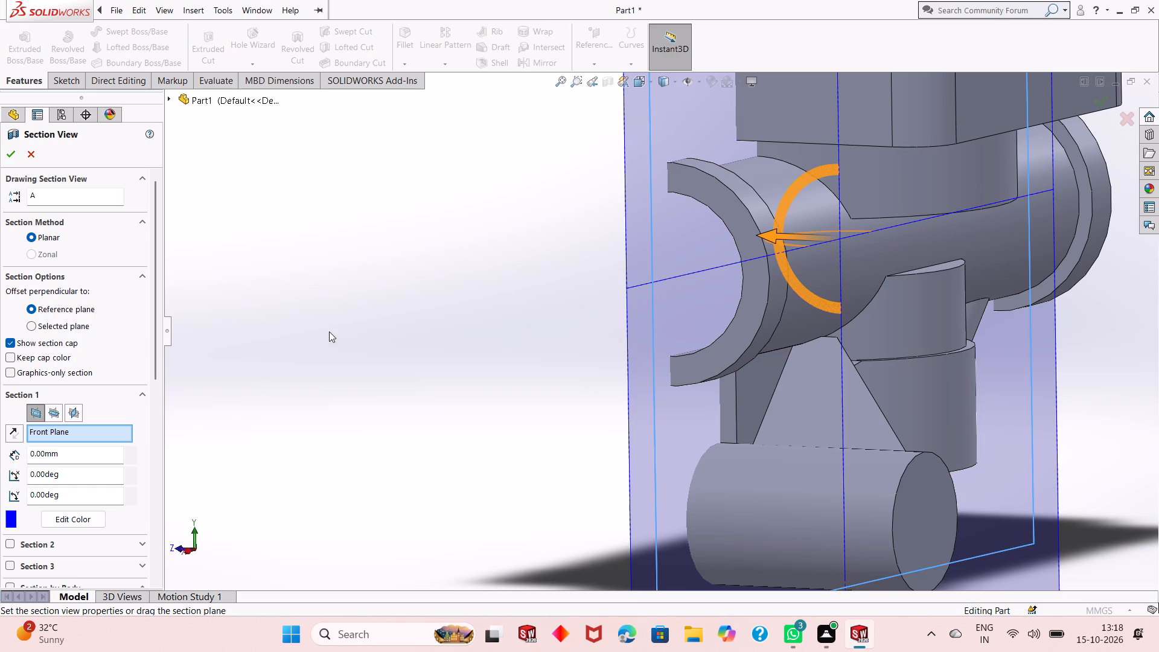
{"action": "scroll", "coordinate": [378, 379], "scroll_direction": "up", "scroll_amount": 2}
{"action": "middle_click_drag", "start_coordinate": [420, 342], "coordinate": [534, 308]}
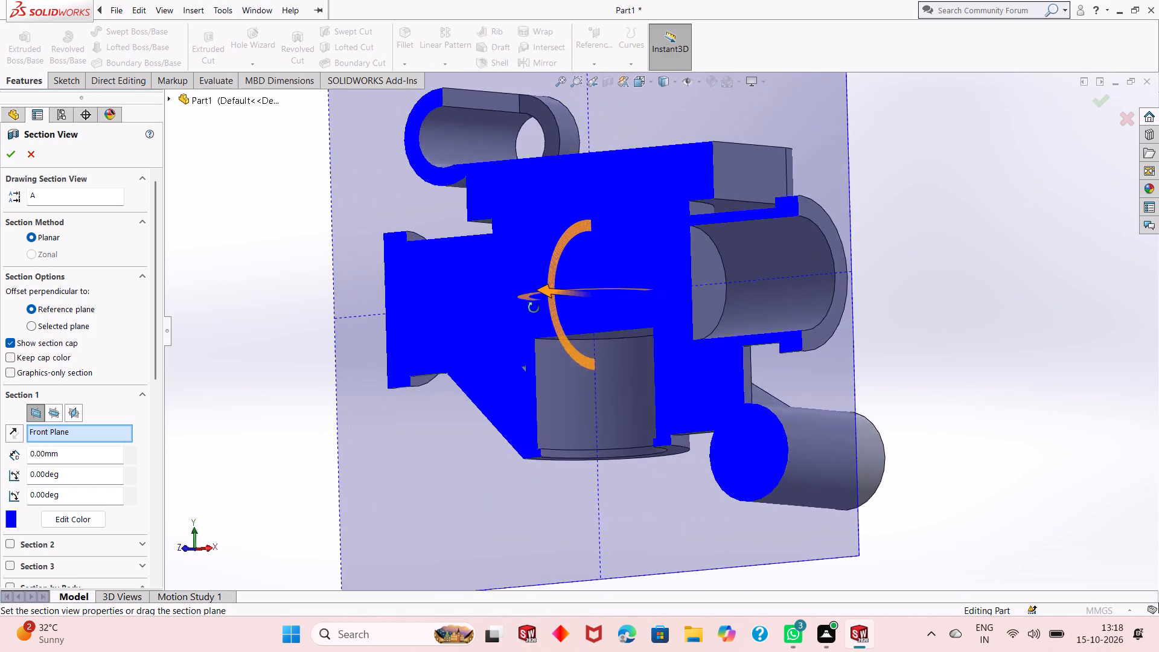
{"action": "middle_click_drag", "start_coordinate": [534, 308], "coordinate": [574, 320]}
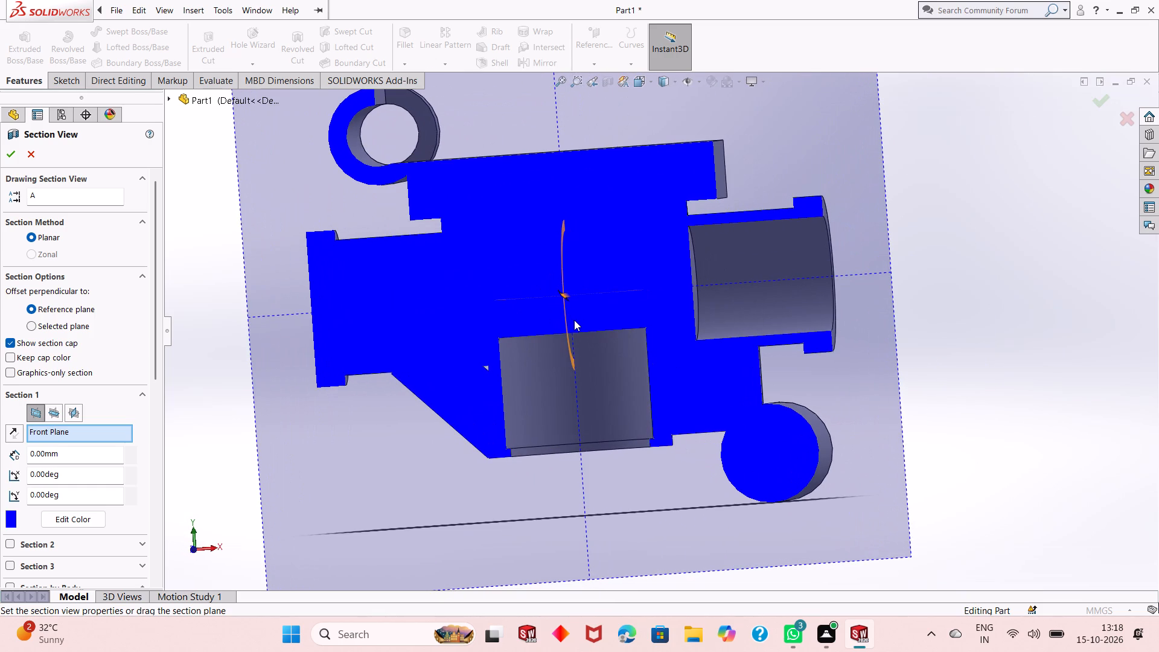
{"action": "middle_click", "coordinate": [574, 320]}
{"action": "left_click", "coordinate": [40, 417]}
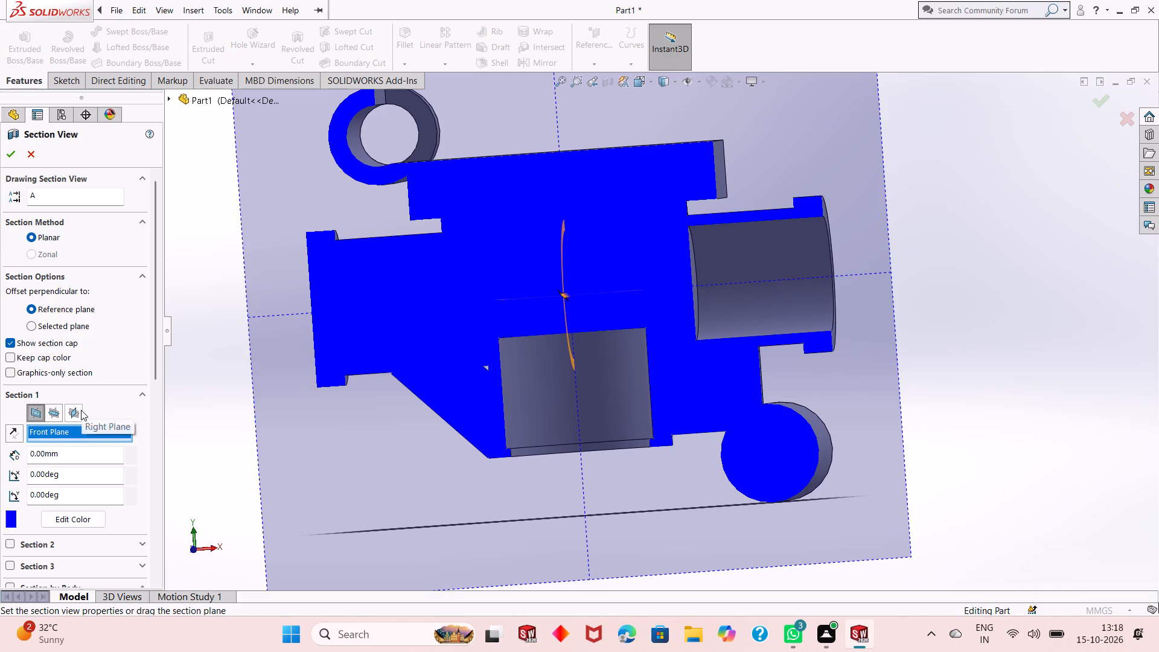
{"action": "left_click", "coordinate": [81, 410]}
{"action": "middle_click_drag", "start_coordinate": [610, 389], "coordinate": [560, 414]}
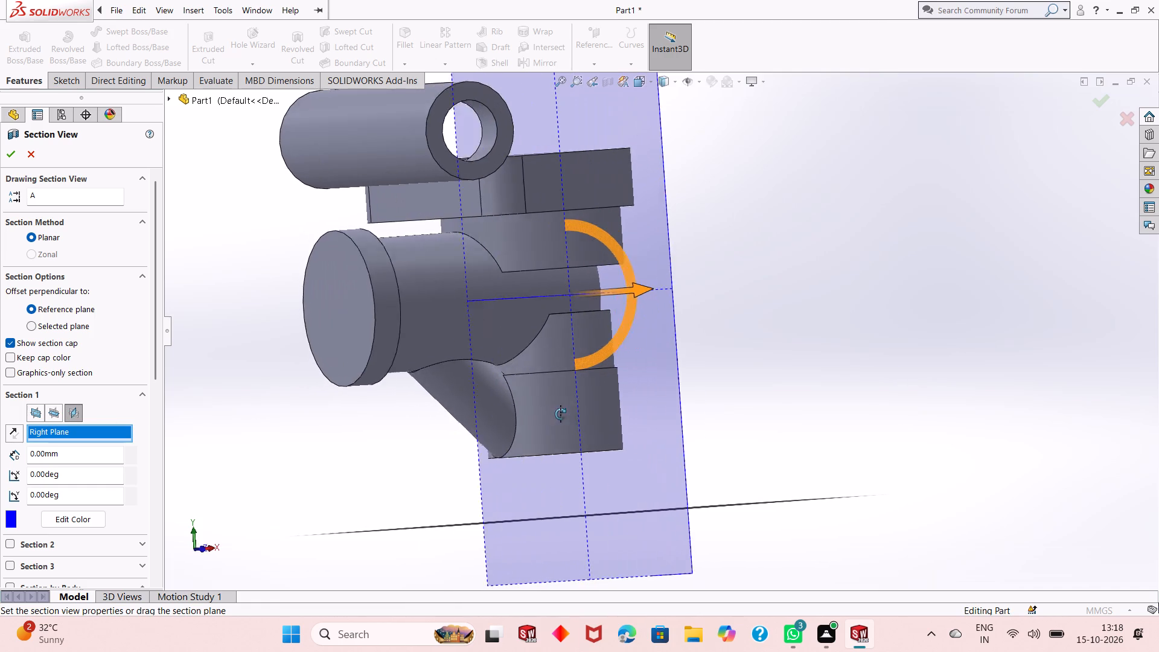
{"action": "middle_click_drag", "start_coordinate": [560, 414], "coordinate": [672, 381]}
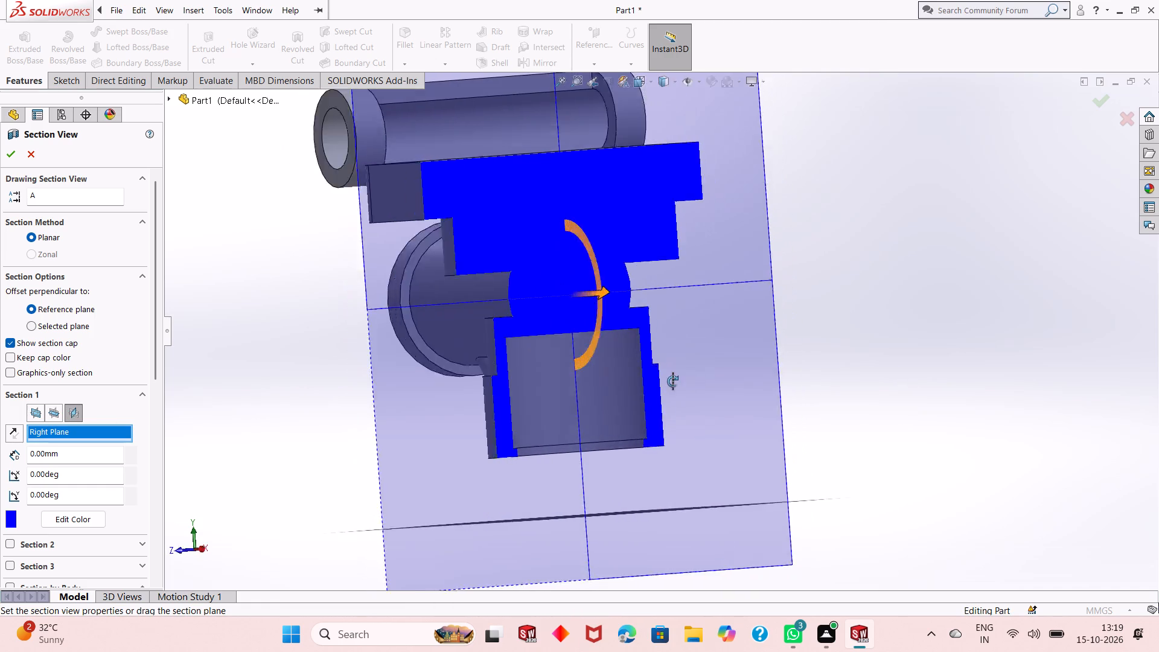
{"action": "middle_click_drag", "start_coordinate": [672, 381], "coordinate": [604, 379]}
{"action": "scroll", "coordinate": [517, 397], "scroll_direction": "up", "scroll_amount": 3}
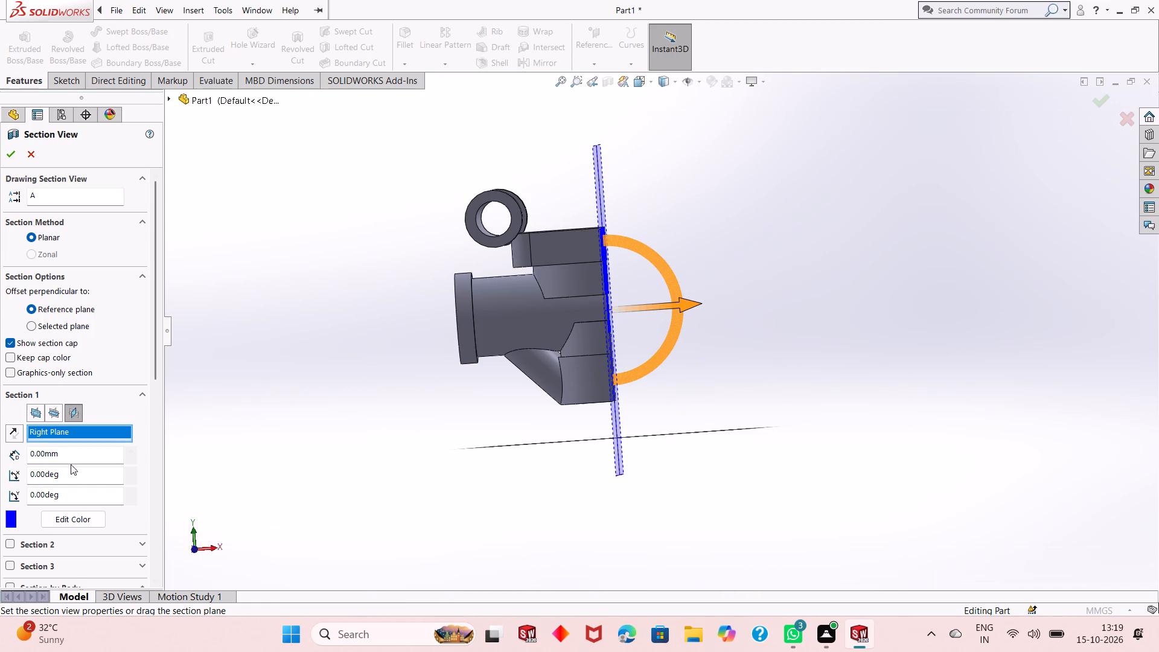
Apply a section view of the part on the Front Plane with the X rotation set to 180 degrees.
{"action": "left_click", "coordinate": [54, 415]}
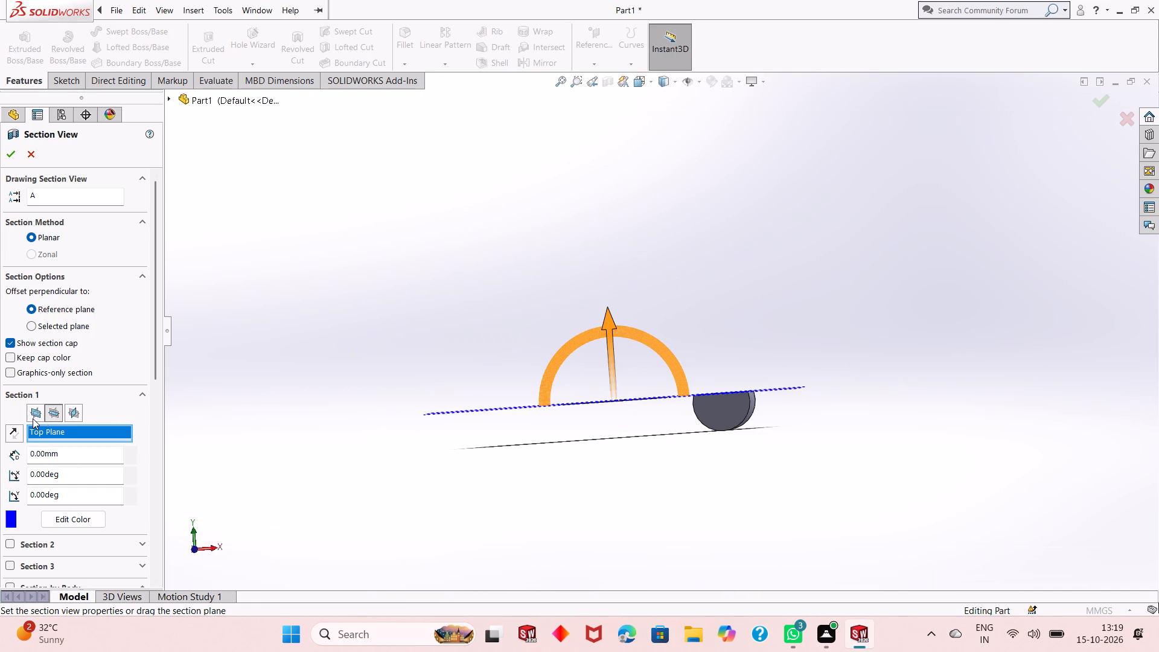
{"action": "left_click", "coordinate": [33, 418]}
{"action": "middle_click_drag", "start_coordinate": [340, 393], "coordinate": [399, 389]}
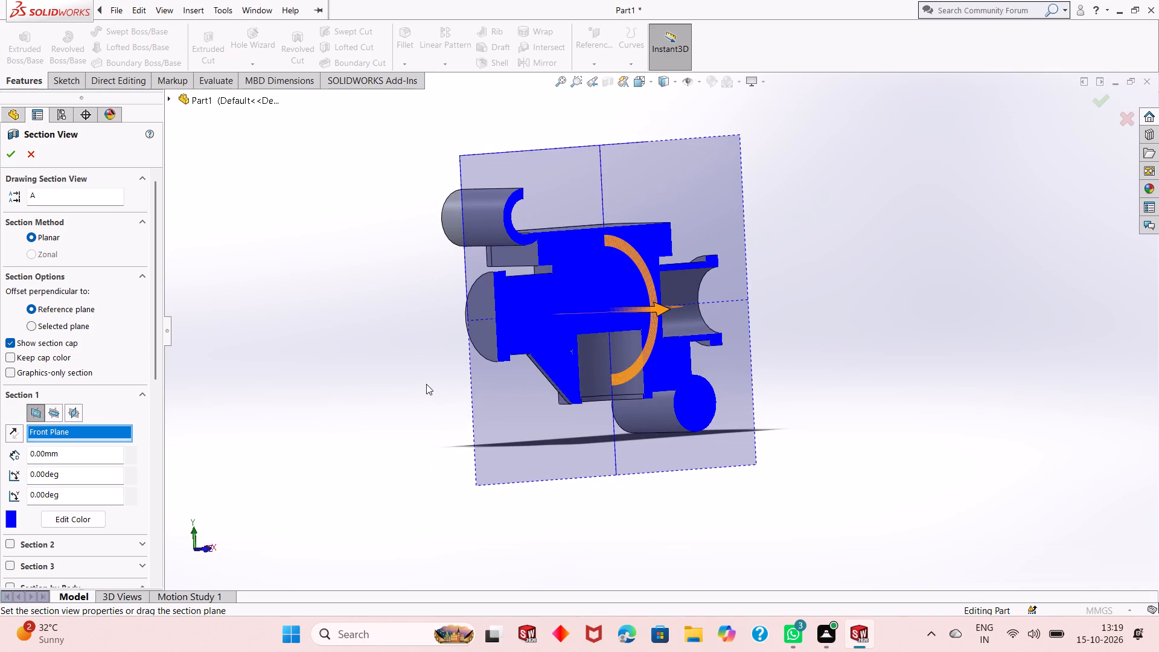
{"action": "middle_click_drag", "start_coordinate": [428, 384], "coordinate": [421, 384]}
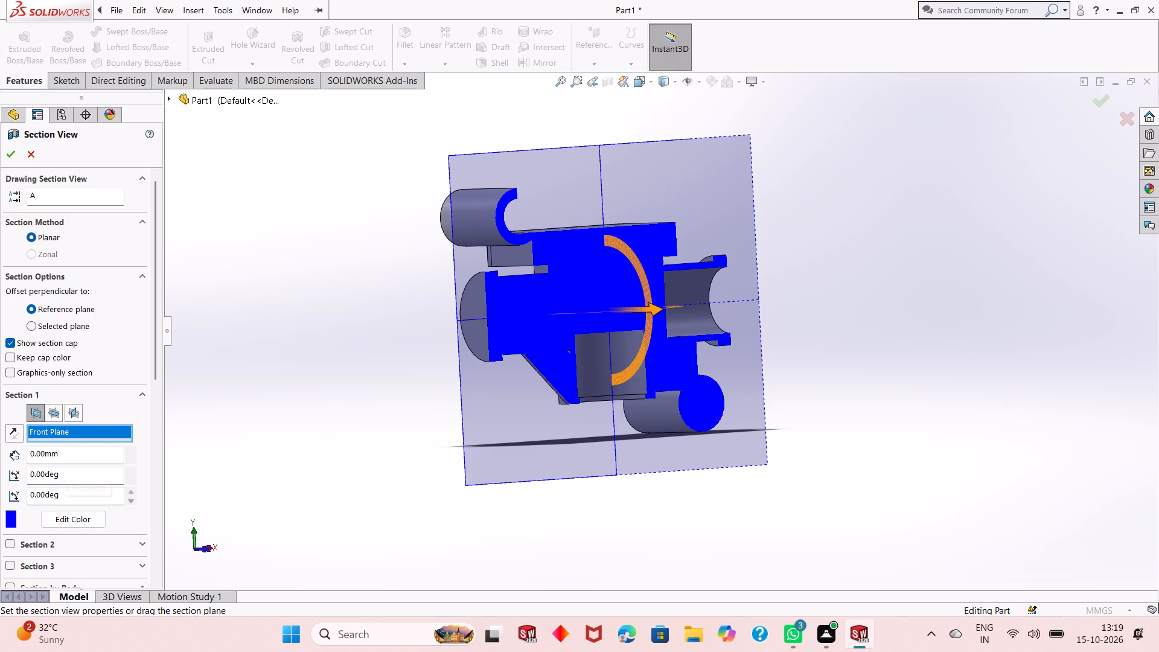
{"action": "double_click", "coordinate": [70, 479]}
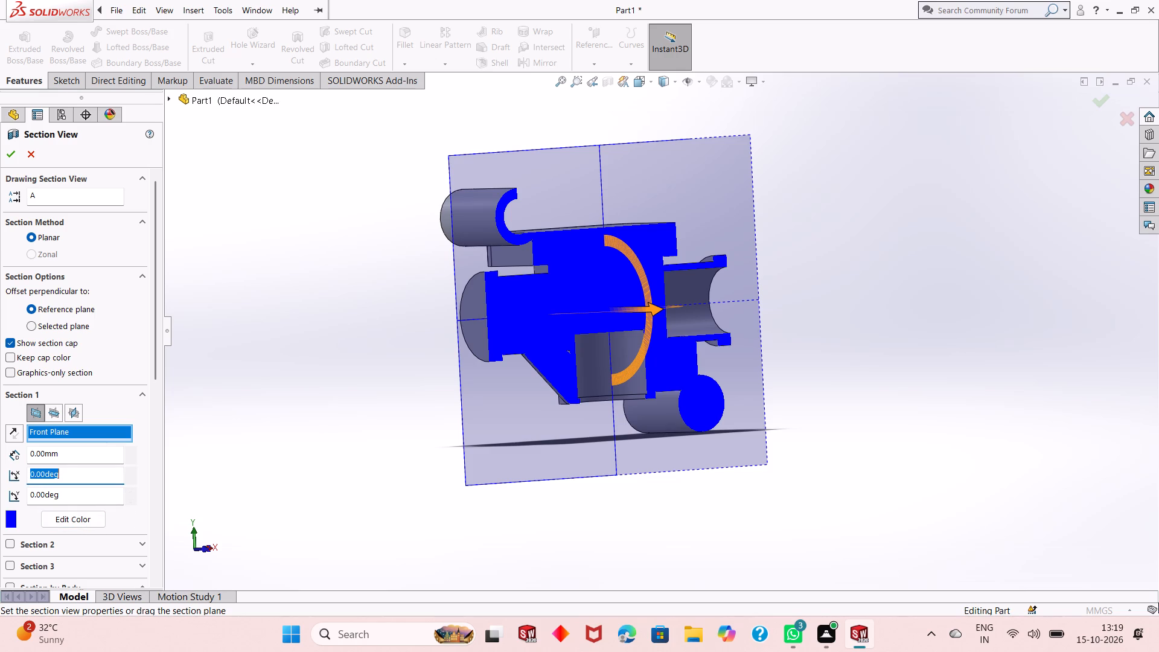
{"action": "type", "text": "180"}
{"action": "key", "text": "Return"}
{"action": "left_click", "coordinate": [9, 158]}
Edit the sketch of the main horizontal cylinder's bore, setting its circle diameter to 24 mm, and exit the sketch.
{"action": "middle_click_drag", "start_coordinate": [410, 334], "coordinate": [540, 328]}
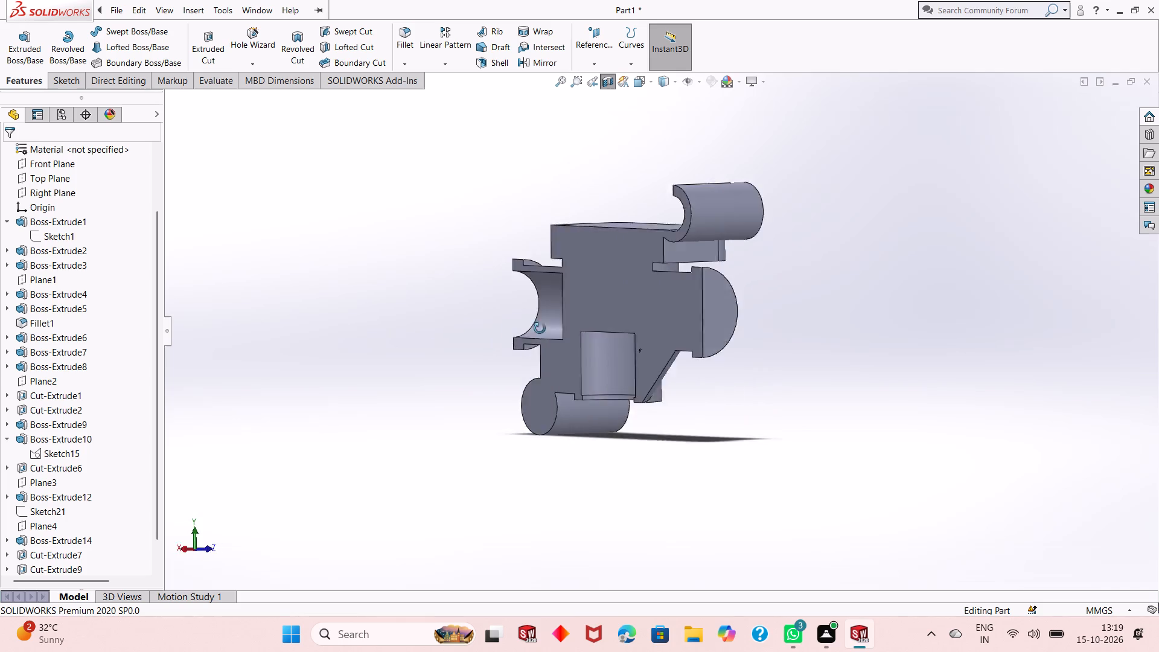
{"action": "middle_click_drag", "start_coordinate": [540, 328], "coordinate": [601, 322]}
{"action": "scroll", "coordinate": [573, 298], "scroll_direction": "down", "scroll_amount": 3}
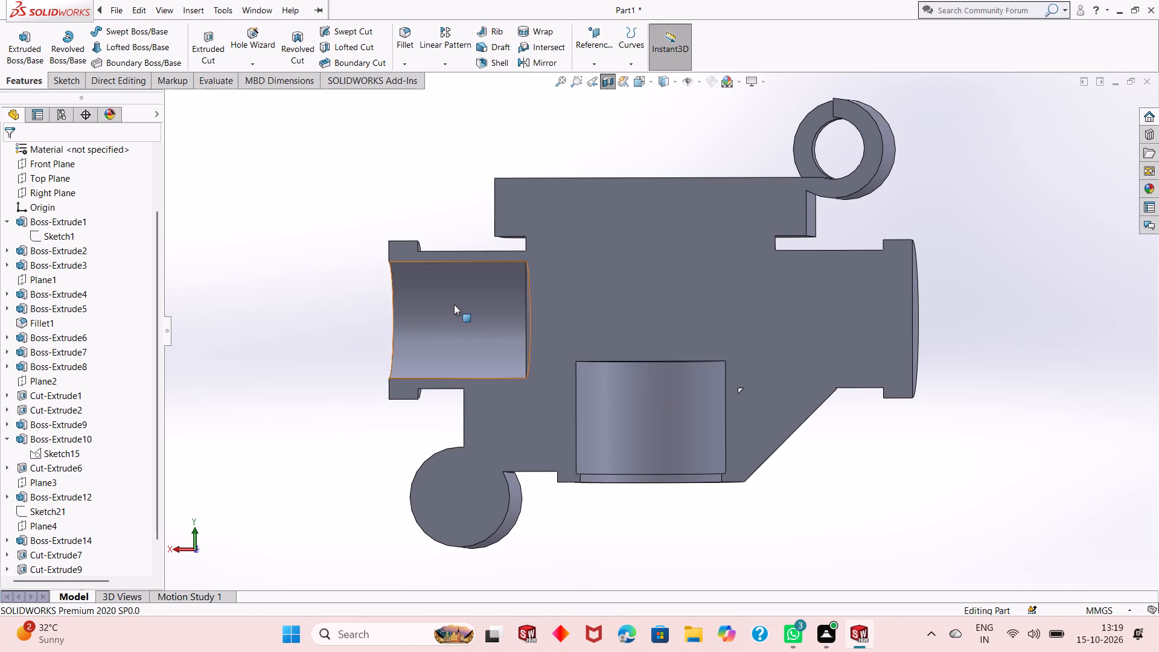
{"action": "scroll", "coordinate": [447, 298], "scroll_direction": "down", "scroll_amount": 2}
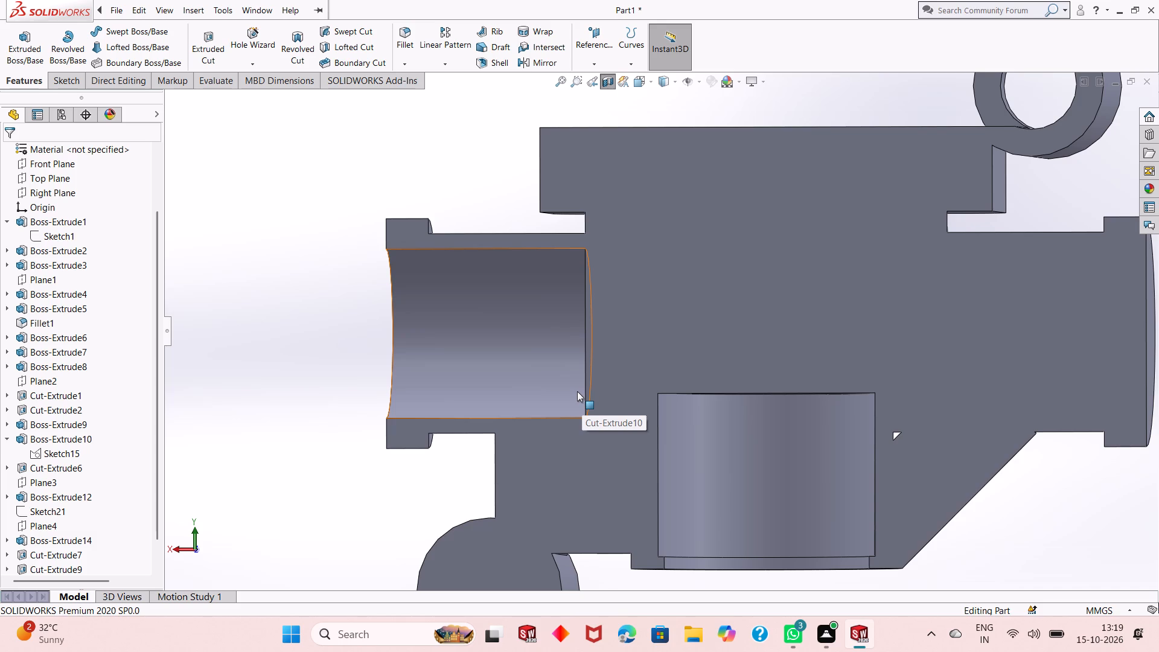
{"action": "scroll", "coordinate": [577, 391], "scroll_direction": "up", "scroll_amount": 1}
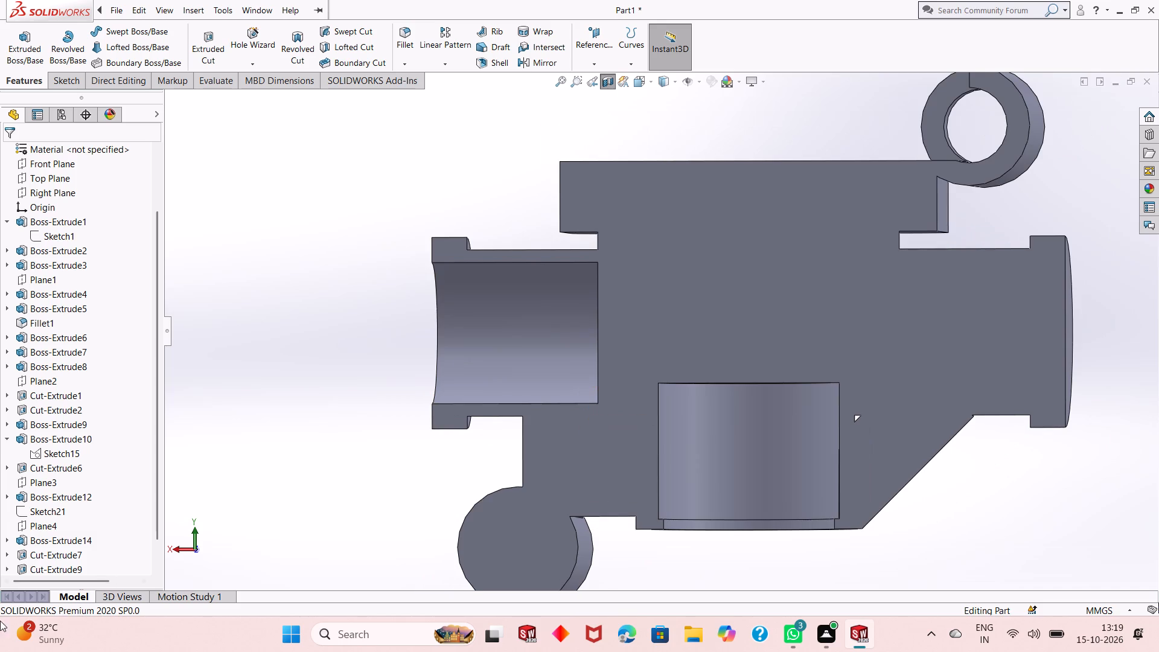
{"action": "scroll", "coordinate": [61, 540], "scroll_direction": "down", "scroll_amount": 1}
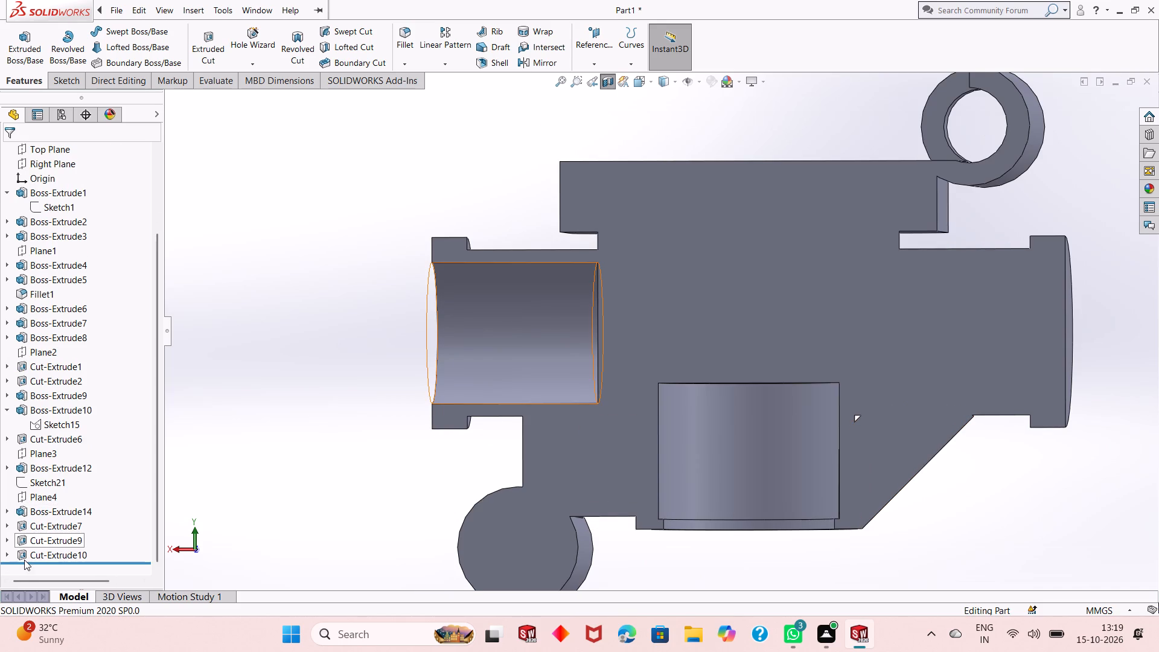
{"action": "left_click", "coordinate": [9, 554]}
{"action": "left_click", "coordinate": [50, 552]}
{"action": "left_click", "coordinate": [59, 516]}
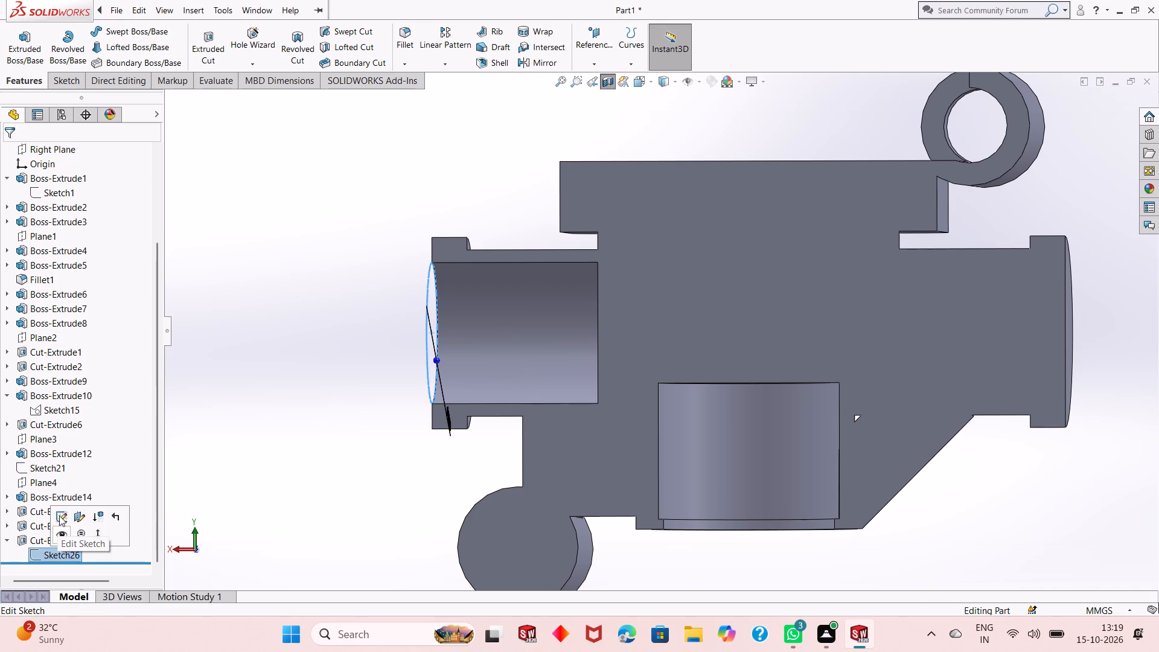
{"action": "middle_click_drag", "start_coordinate": [319, 428], "coordinate": [366, 486]}
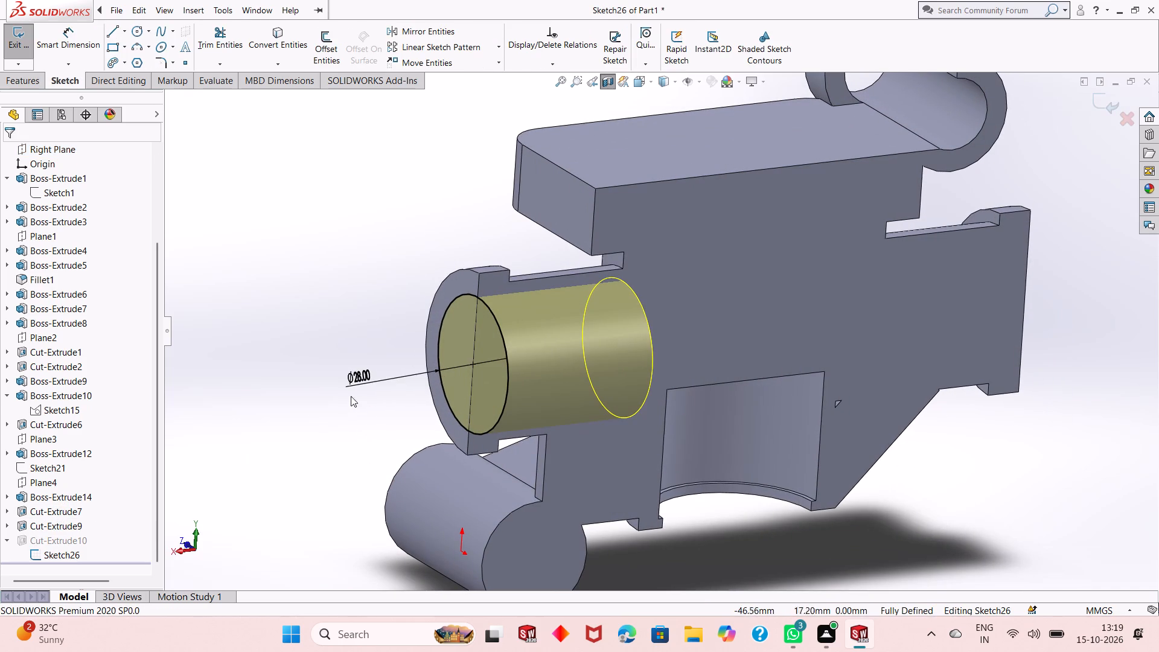
{"action": "double_click", "coordinate": [354, 379]}
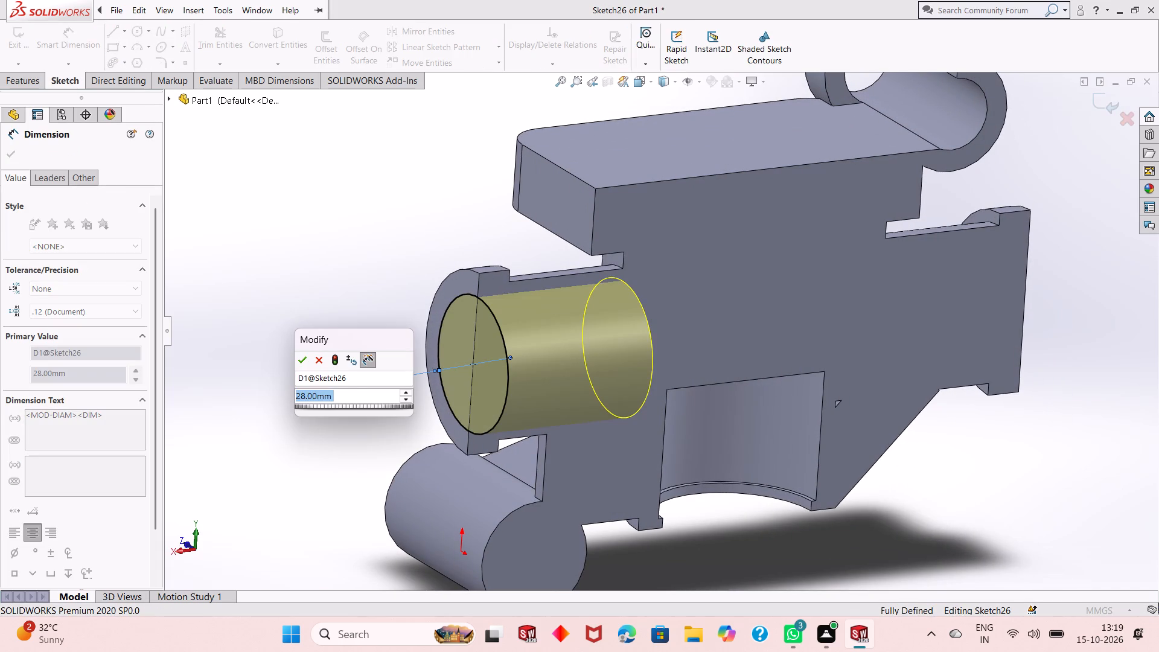
{"action": "type", "text": "24"}
{"action": "key", "text": "Return"}
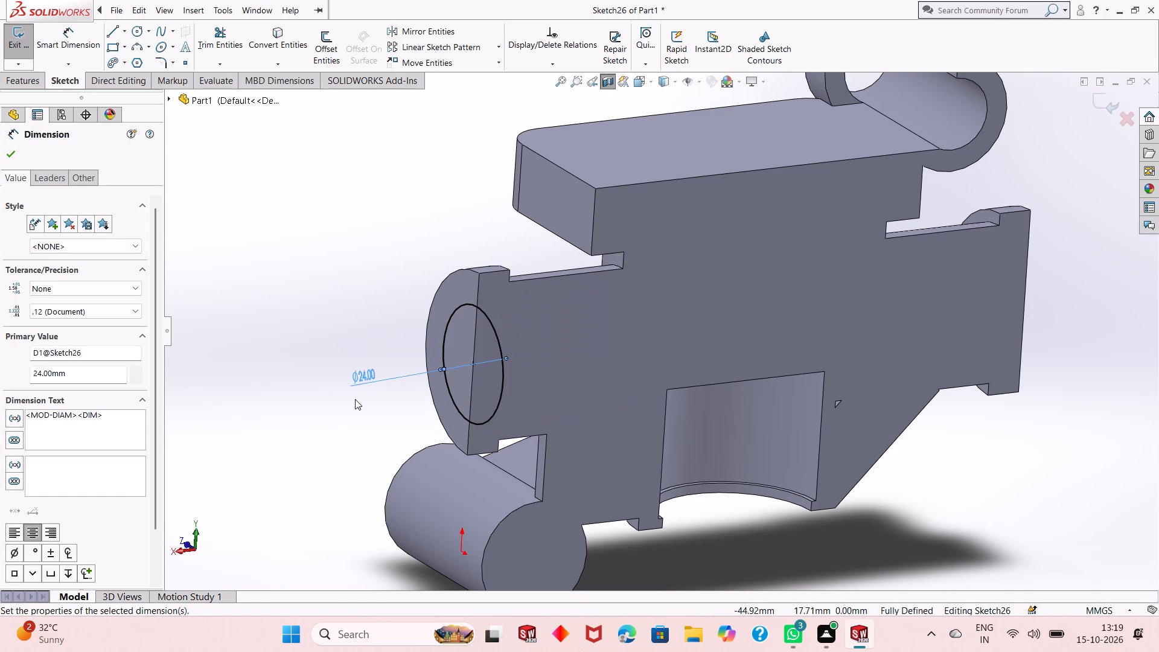
{"action": "left_click", "coordinate": [19, 165]}
{"action": "left_click", "coordinate": [16, 162]}
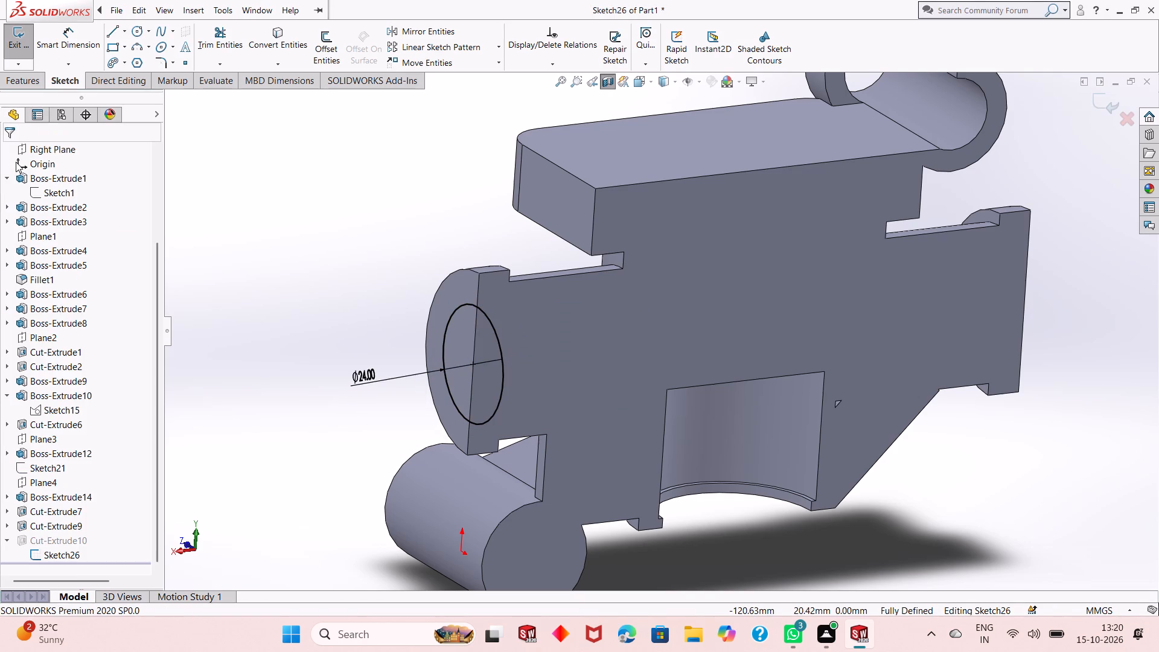
{"action": "left_click", "coordinate": [1097, 94]}
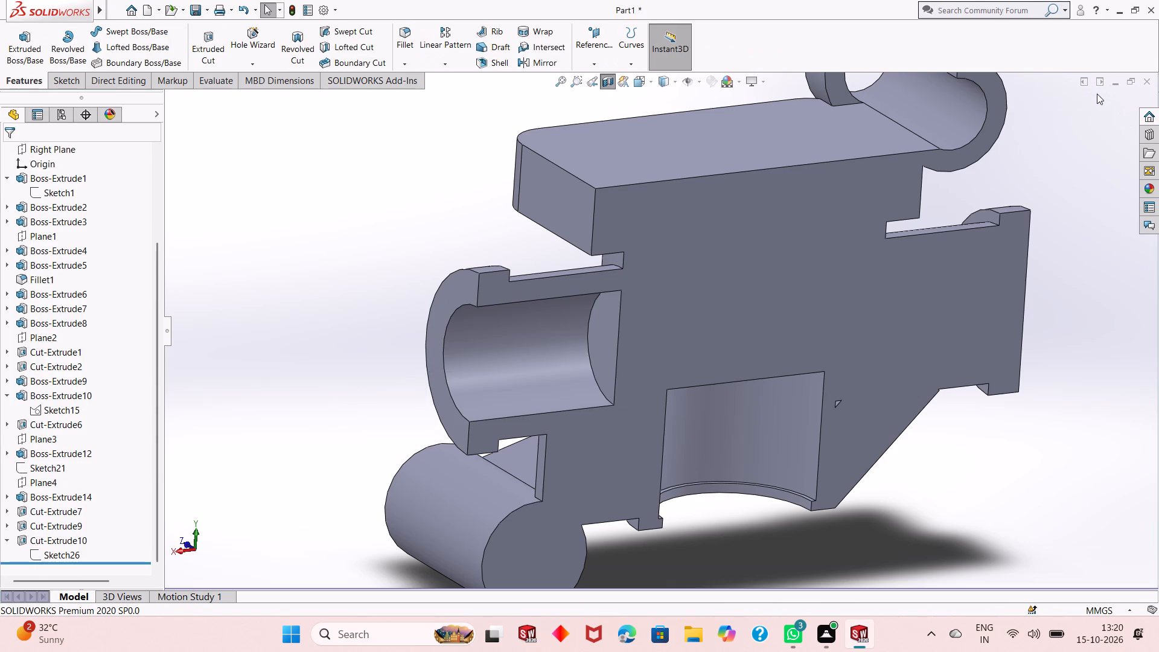
Sketch a circle about 30 mm in diameter, centred on the inner end face of the lower vertical boss's 36 mm bore.
{"action": "middle_click_drag", "start_coordinate": [744, 331], "coordinate": [707, 282]}
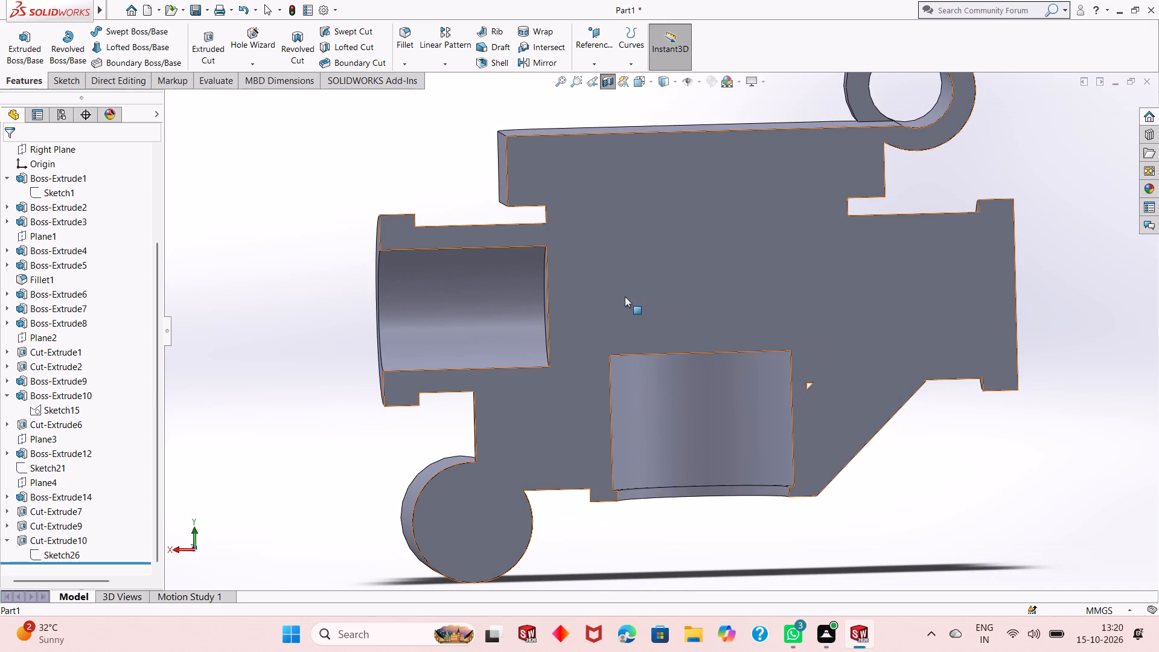
{"action": "middle_click_drag", "start_coordinate": [625, 296], "coordinate": [634, 290]}
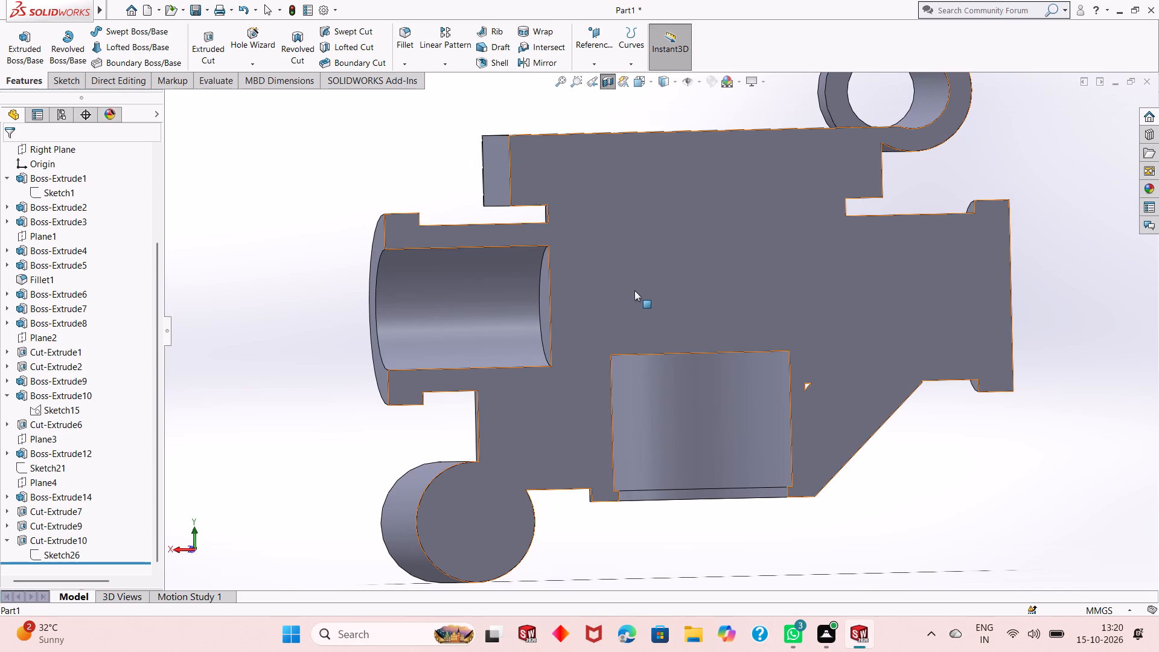
{"action": "middle_click_drag", "start_coordinate": [686, 392], "coordinate": [688, 316]}
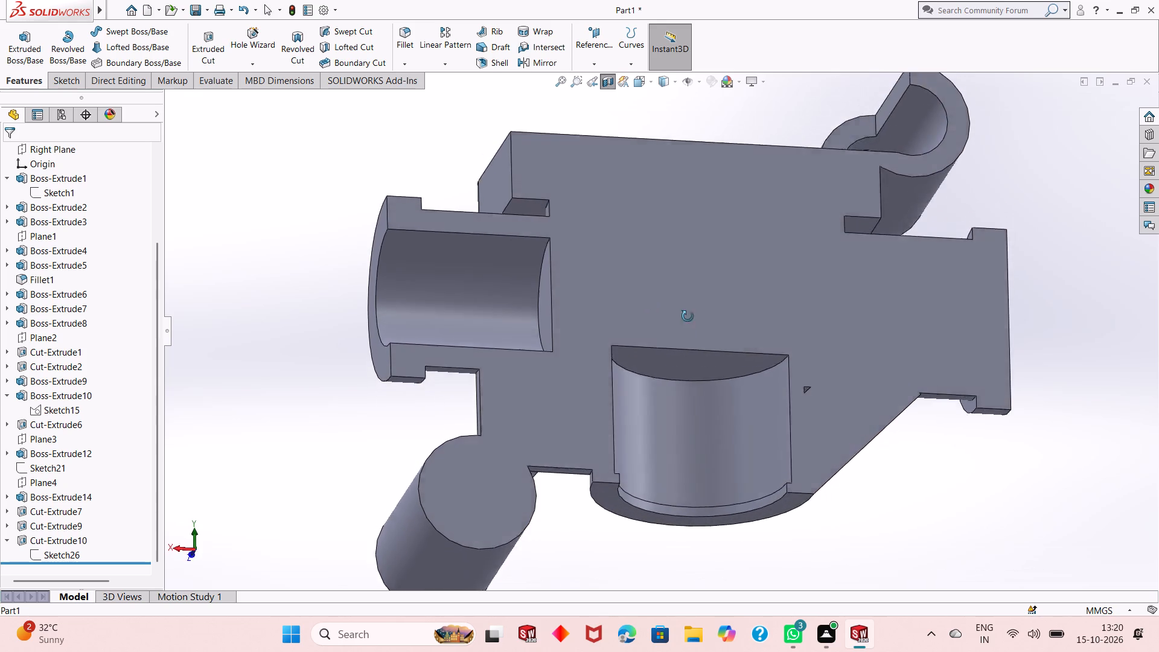
{"action": "middle_click_drag", "start_coordinate": [688, 316], "coordinate": [665, 260]}
{"action": "left_click", "coordinate": [698, 368]}
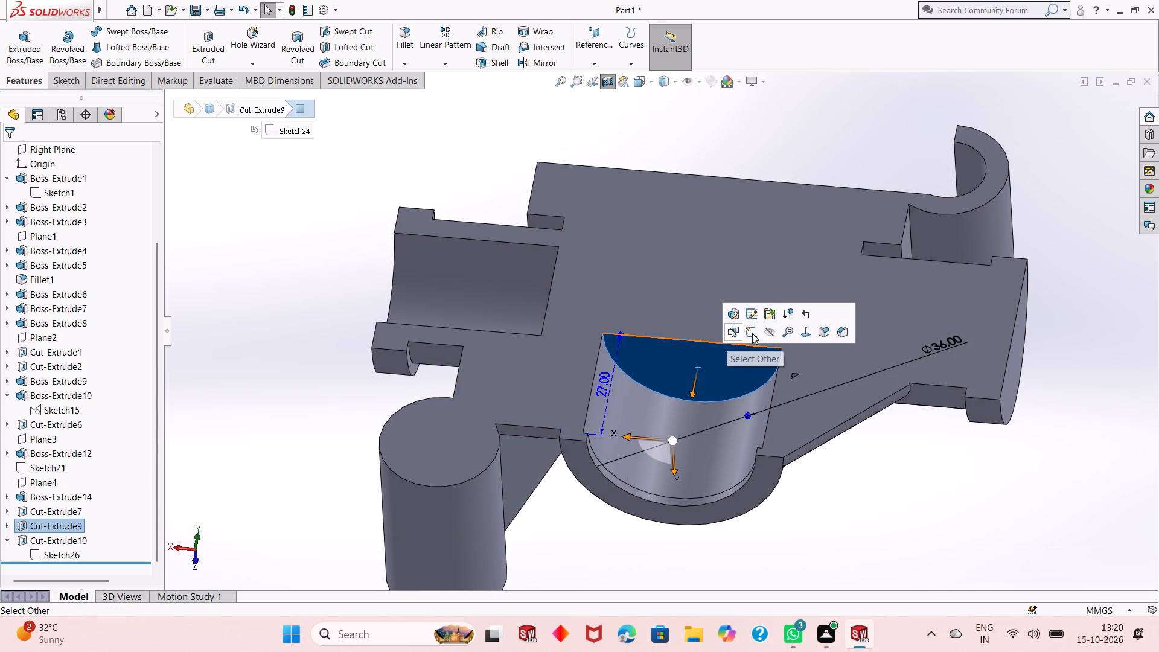
{"action": "left_click", "coordinate": [752, 333]}
{"action": "key", "text": "Escape"}
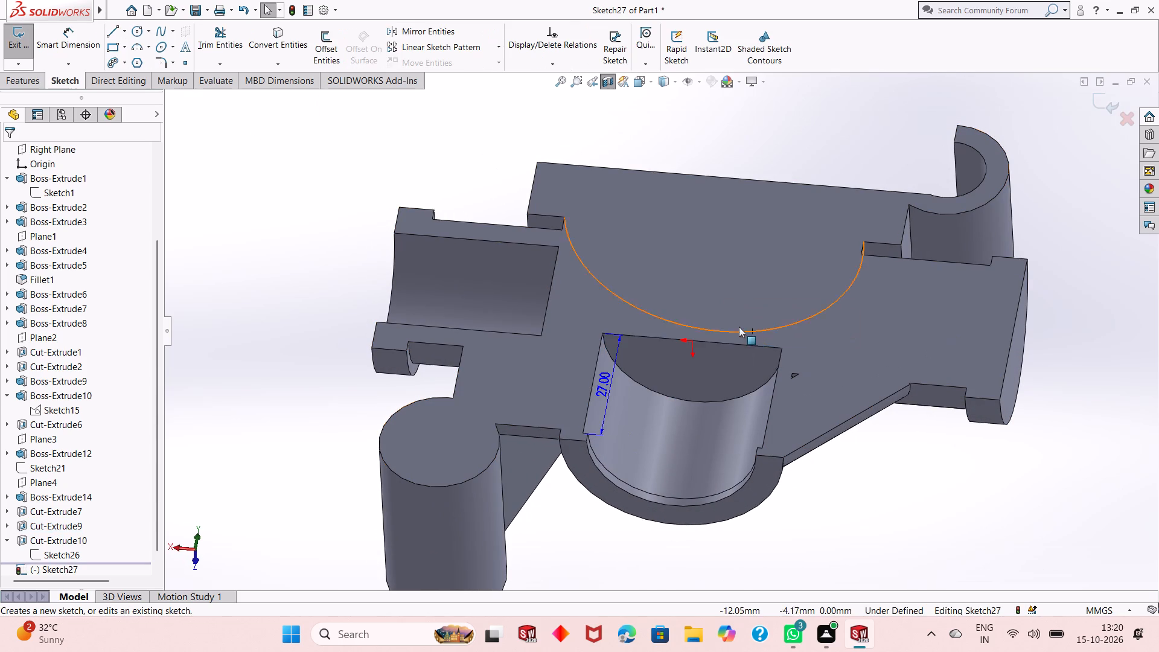
{"action": "left_click", "coordinate": [136, 33]}
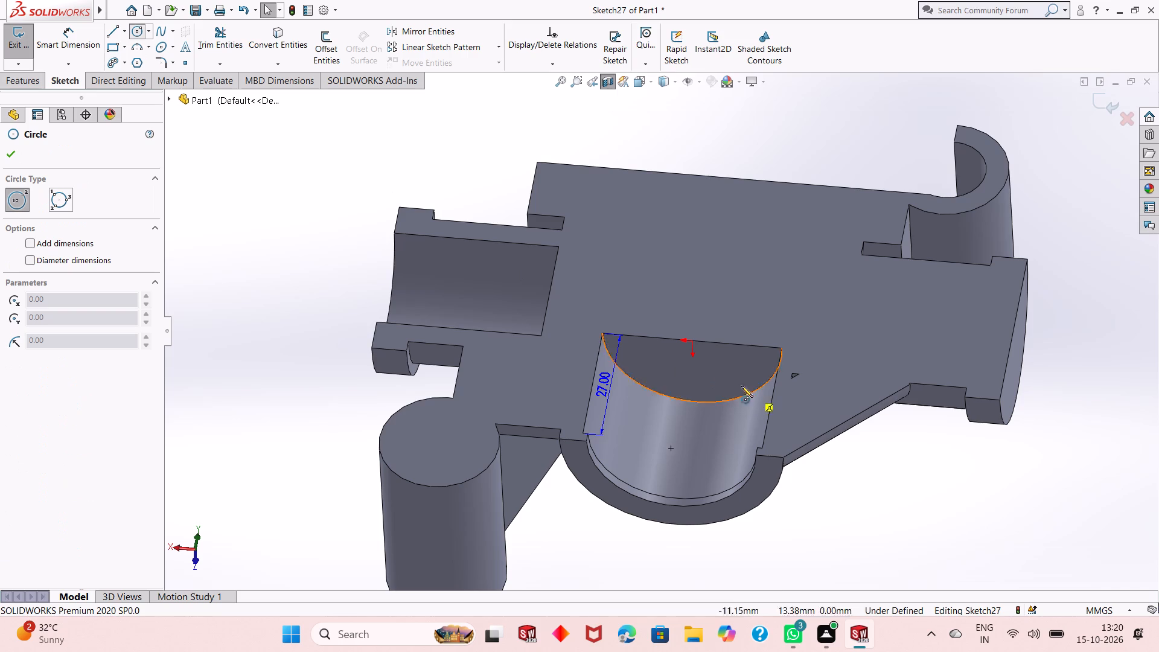
{"action": "left_click", "coordinate": [692, 340]}
{"action": "left_click", "coordinate": [688, 289]}
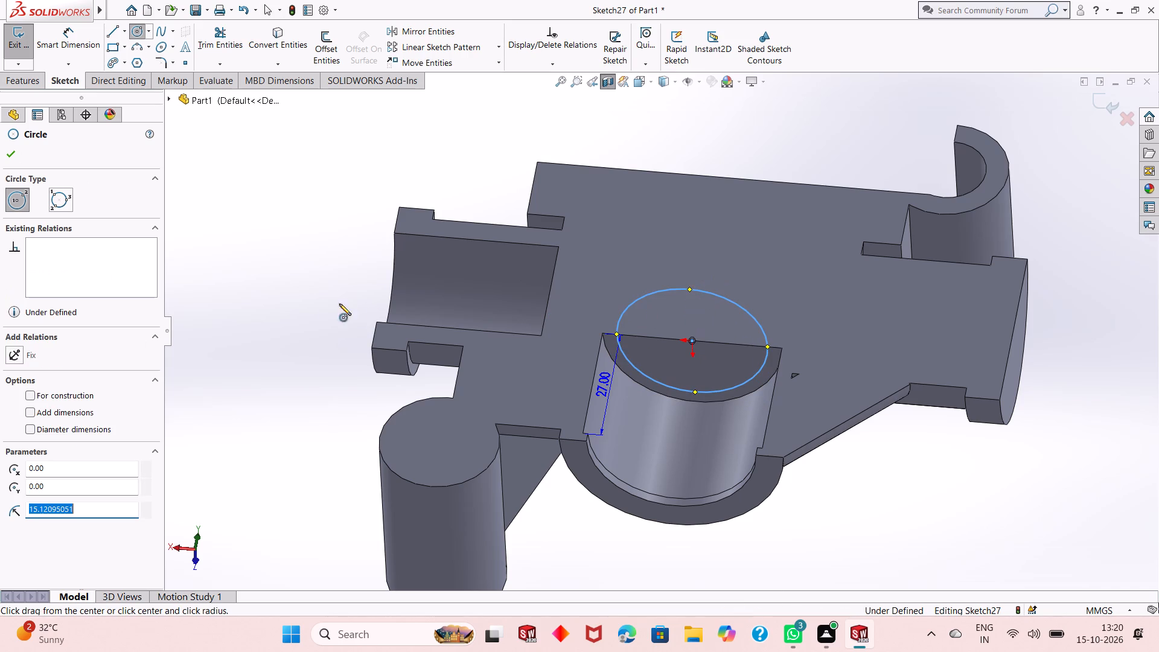
{"action": "right_click", "coordinate": [255, 246]}
{"action": "left_click", "coordinate": [281, 259]}
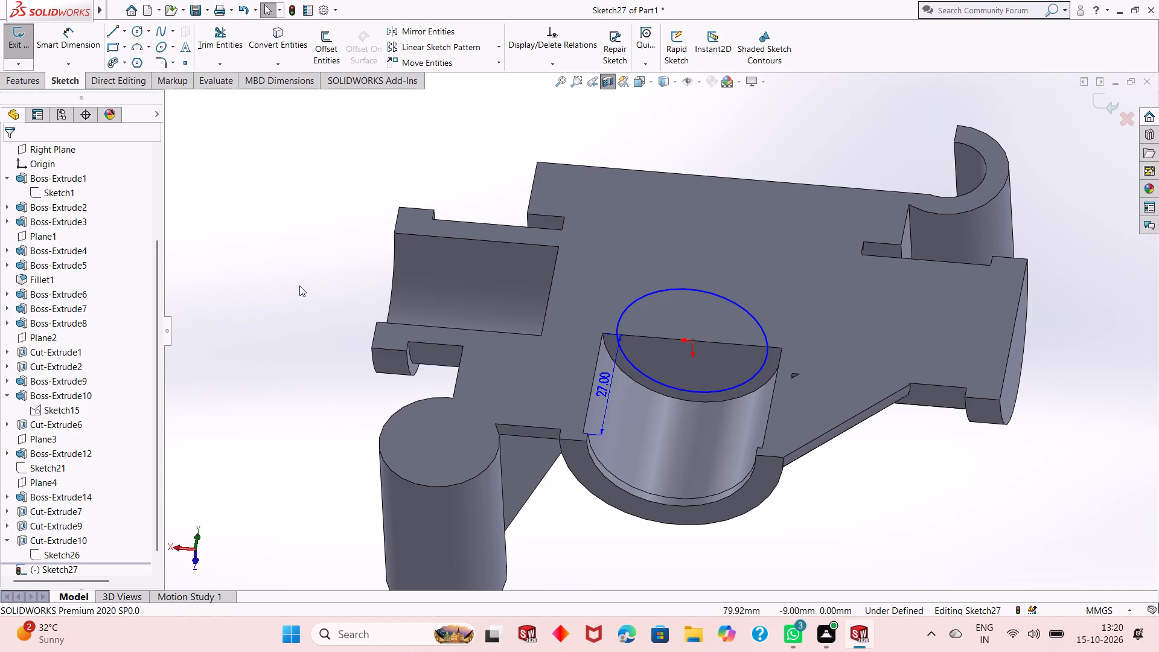
Dimension the circle on the lower vertical boss bore's inner end face to 24 mm diameter.
{"action": "left_click", "coordinate": [81, 48]}
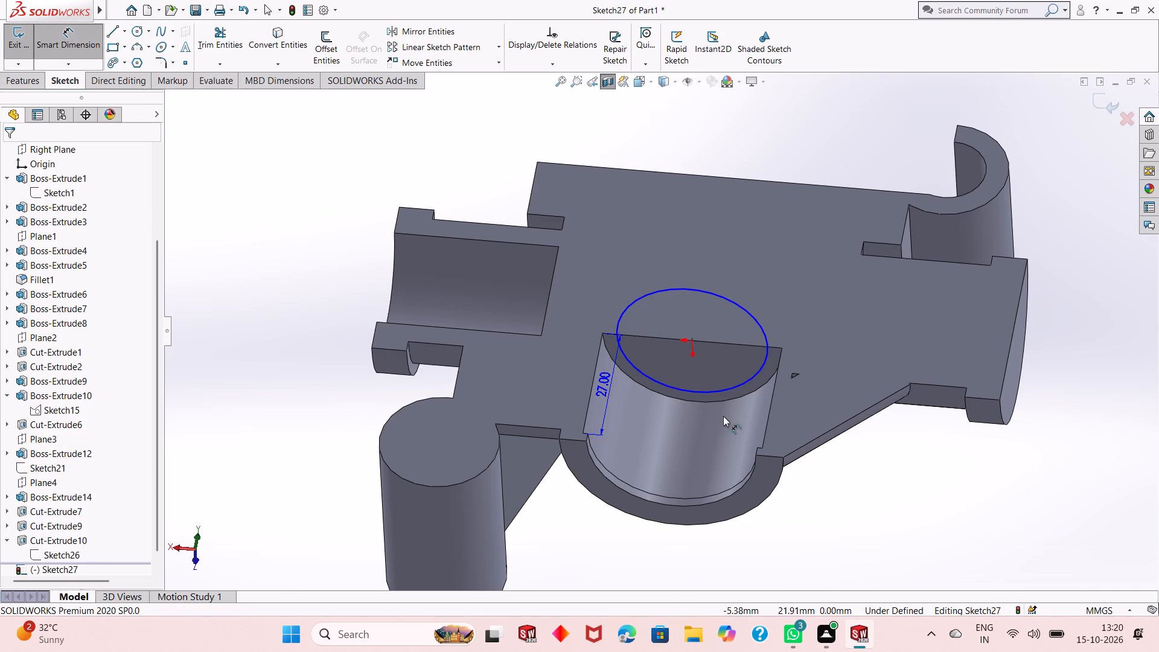
{"action": "left_click", "coordinate": [727, 389]}
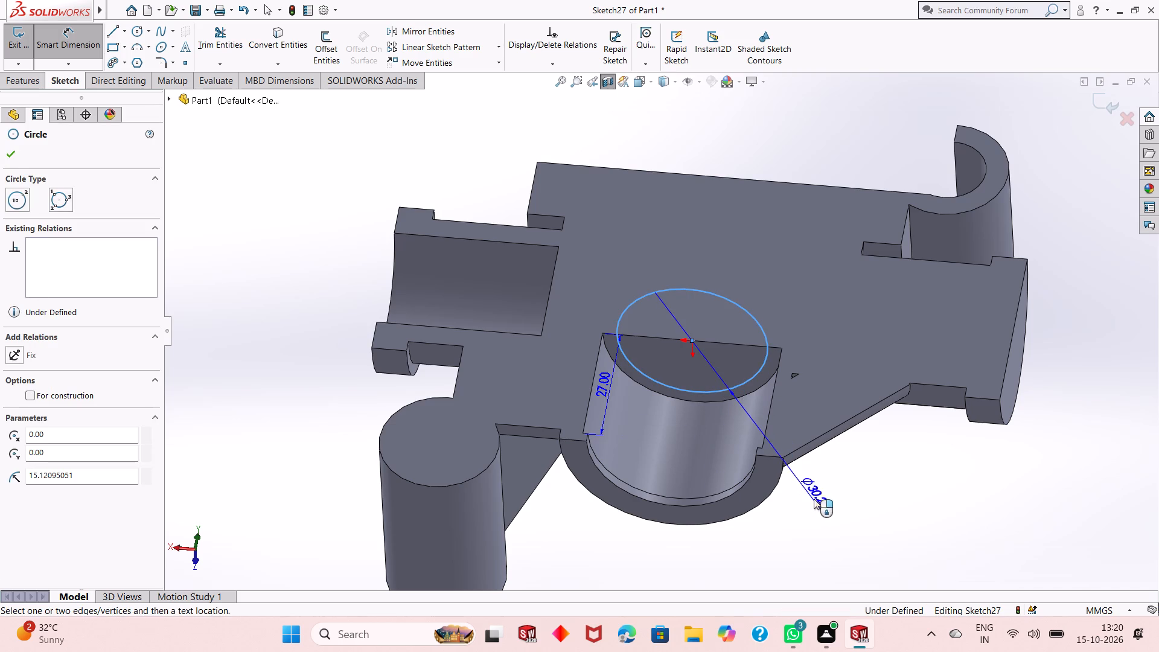
{"action": "left_click", "coordinate": [821, 507]}
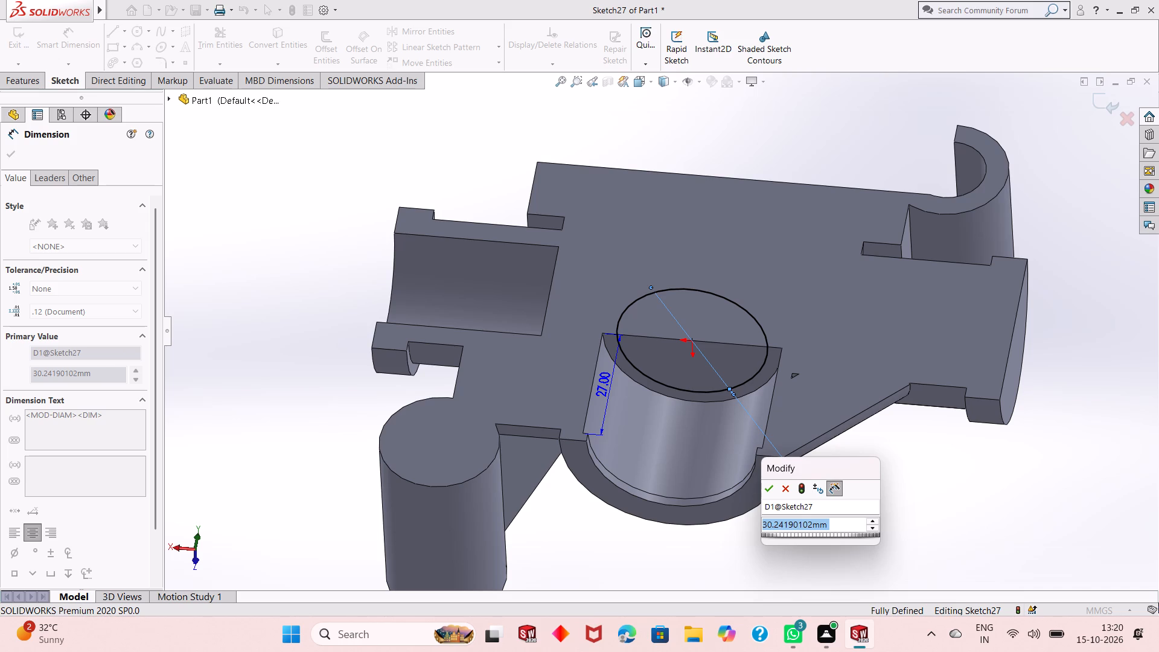
{"action": "type", "text": "24"}
{"action": "key", "text": "Return"}
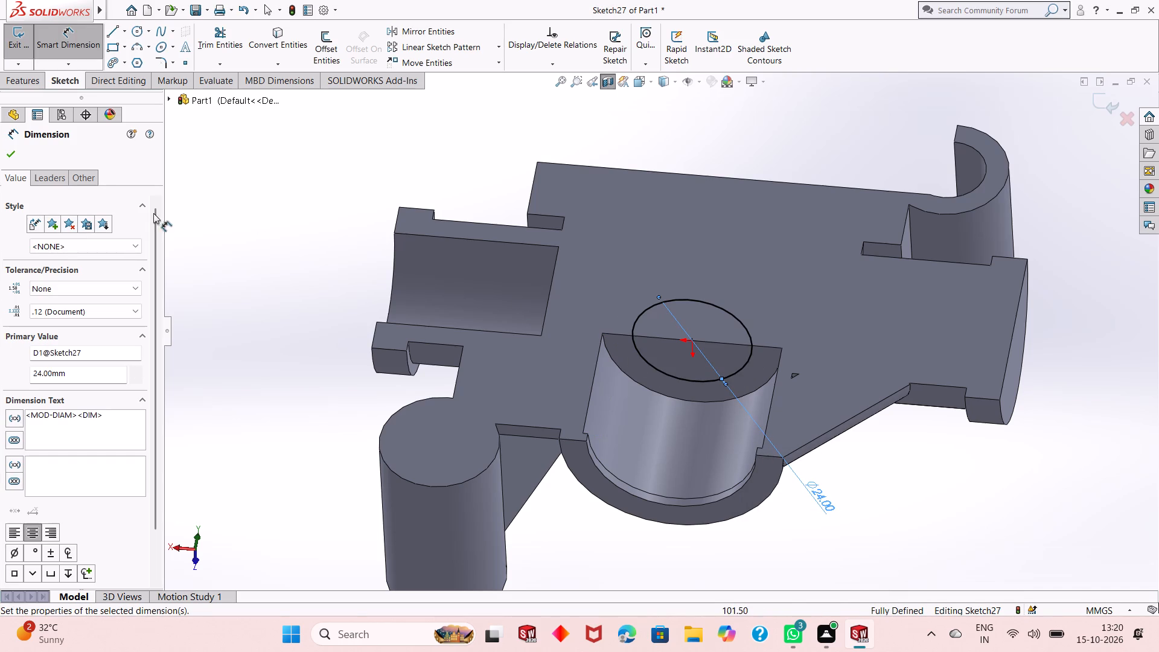
{"action": "left_click", "coordinate": [18, 160]}
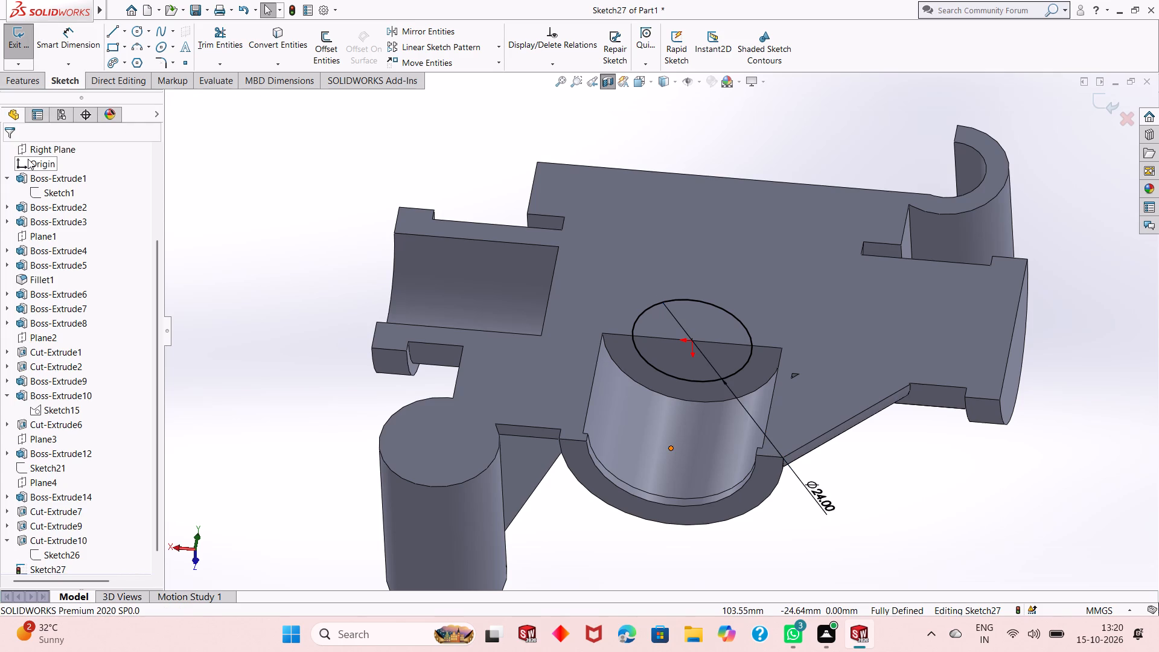
Extrude-cut the 24 mm circle 22 mm deep, extending the lower vertical boss's bore into the body.
{"action": "left_click", "coordinate": [16, 77]}
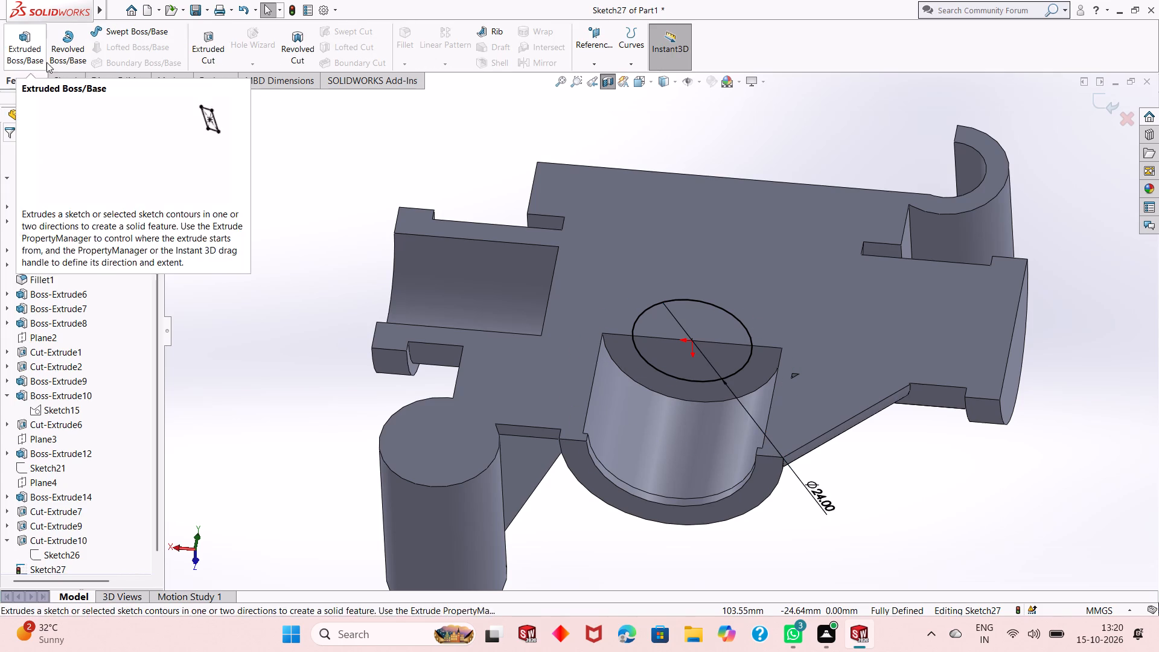
{"action": "left_click", "coordinate": [203, 51]}
{"action": "middle_click_drag", "start_coordinate": [459, 227], "coordinate": [457, 298]}
{"action": "double_click", "coordinate": [74, 294]}
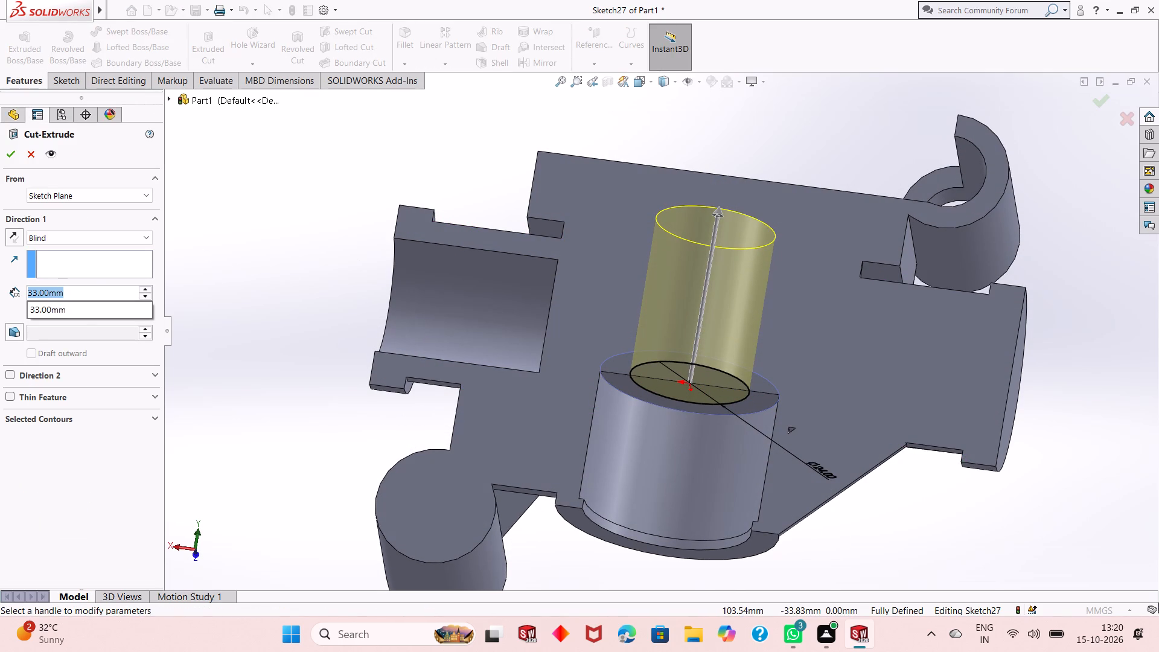
{"action": "type", "text": "22"}
{"action": "key", "text": "Return"}
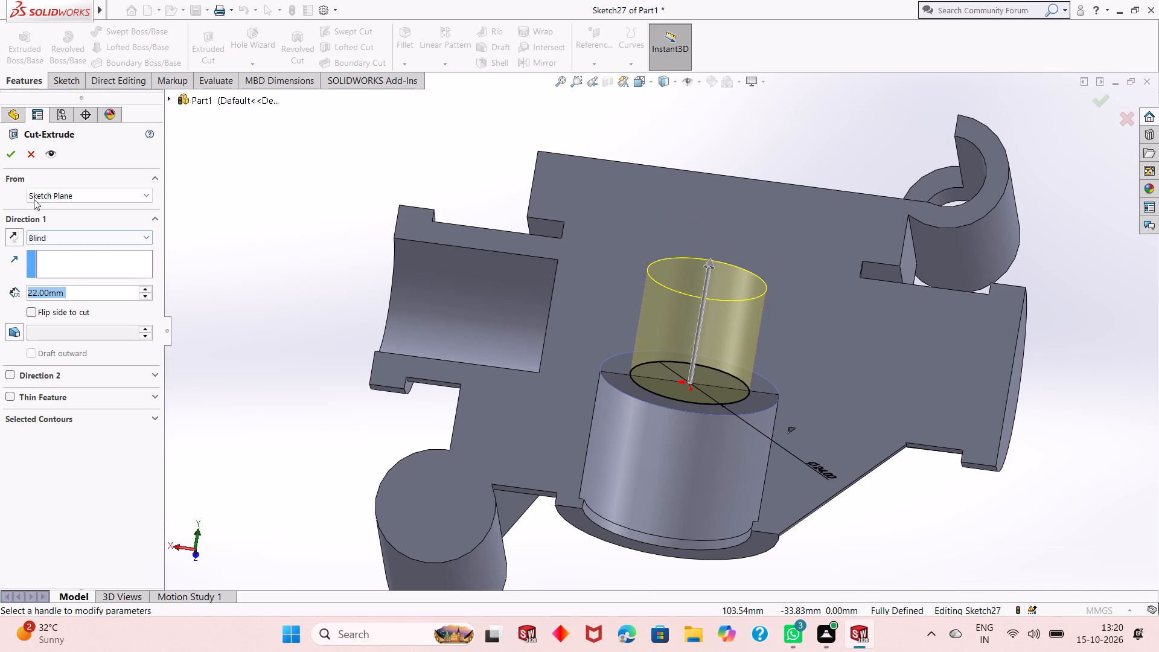
{"action": "left_click", "coordinate": [12, 152]}
{"action": "key", "text": "Escape"}
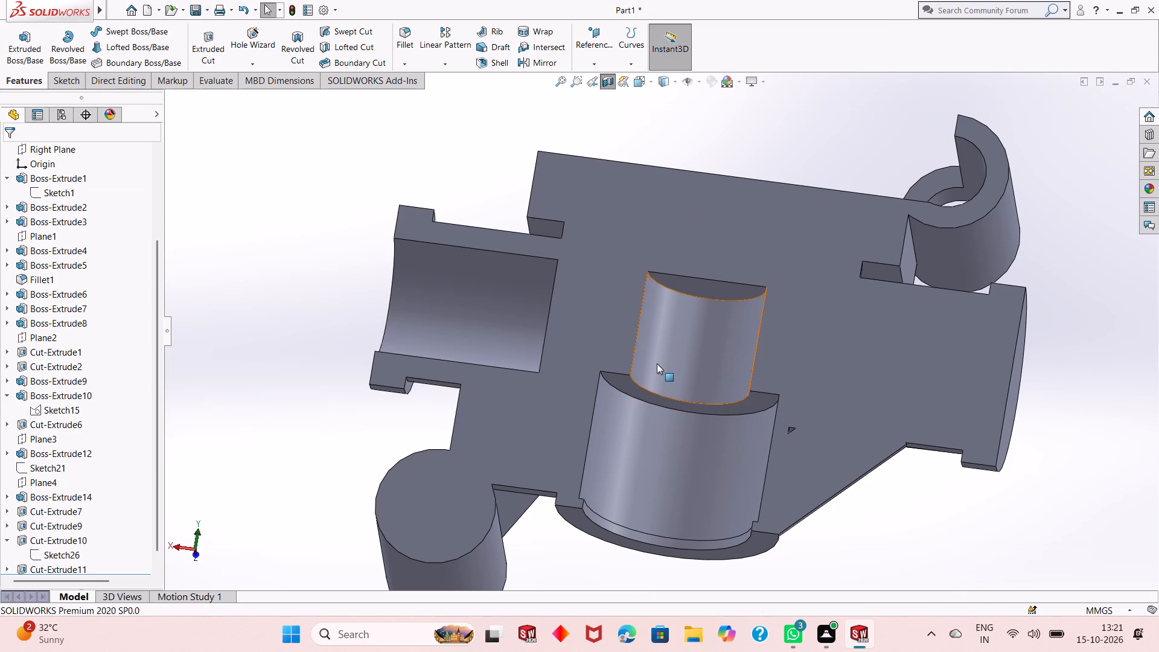
Sketch a circle about 17 mm in diameter, centred on the inner end face of the main horizontal cylinder's bore.
{"action": "middle_click_drag", "start_coordinate": [647, 362], "coordinate": [664, 392]}
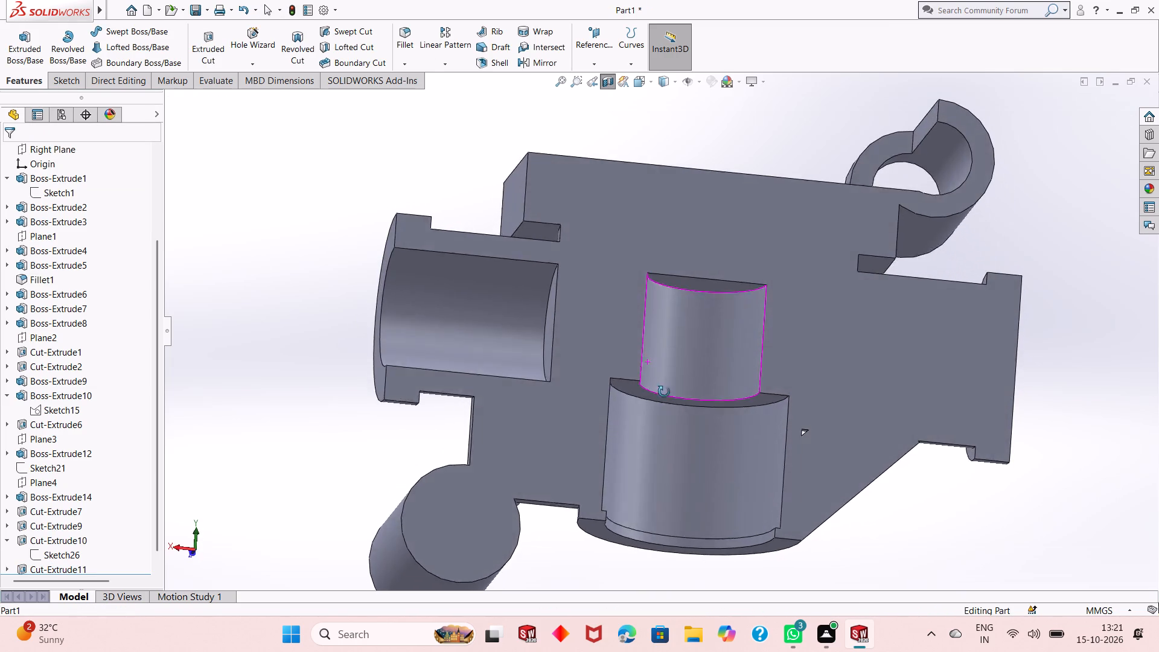
{"action": "middle_click_drag", "start_coordinate": [664, 392], "coordinate": [652, 440]}
{"action": "scroll", "coordinate": [637, 289], "scroll_direction": "down", "scroll_amount": 4}
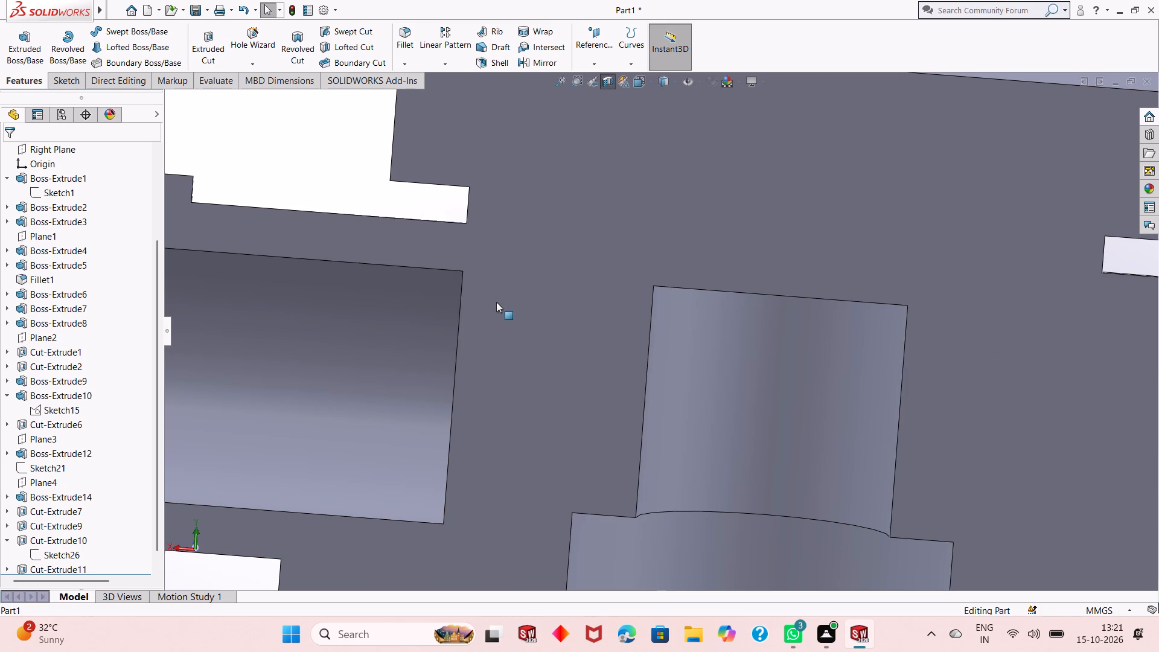
{"action": "scroll", "coordinate": [515, 317], "scroll_direction": "up", "scroll_amount": 3}
{"action": "middle_click_drag", "start_coordinate": [525, 327], "coordinate": [557, 327]}
{"action": "left_click", "coordinate": [555, 348]}
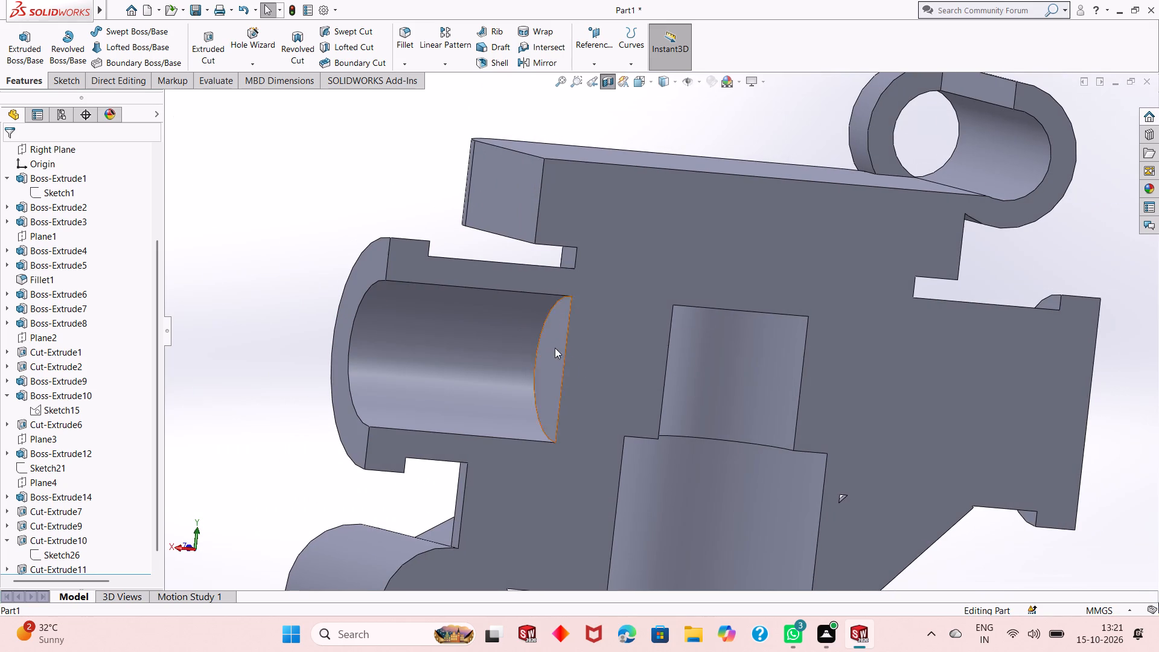
{"action": "left_click", "coordinate": [602, 313]}
{"action": "scroll", "coordinate": [567, 362], "scroll_direction": "up", "scroll_amount": 2}
{"action": "middle_click_drag", "start_coordinate": [567, 362], "coordinate": [574, 374]}
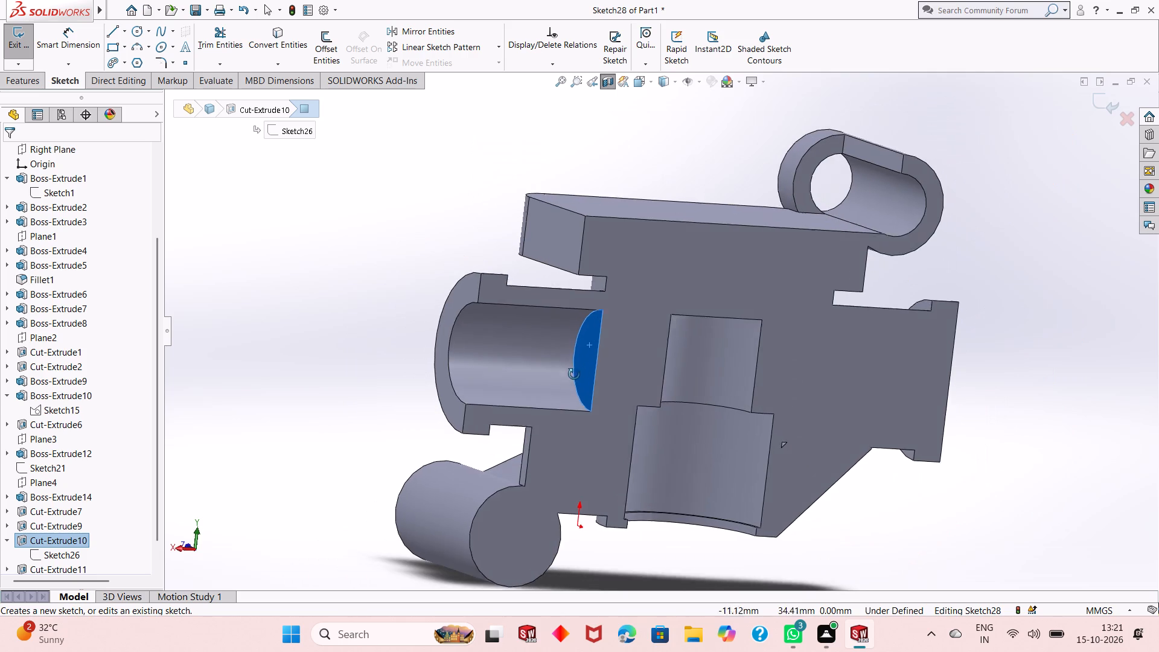
{"action": "middle_click_drag", "start_coordinate": [574, 374], "coordinate": [579, 379]}
{"action": "left_click", "coordinate": [292, 334]}
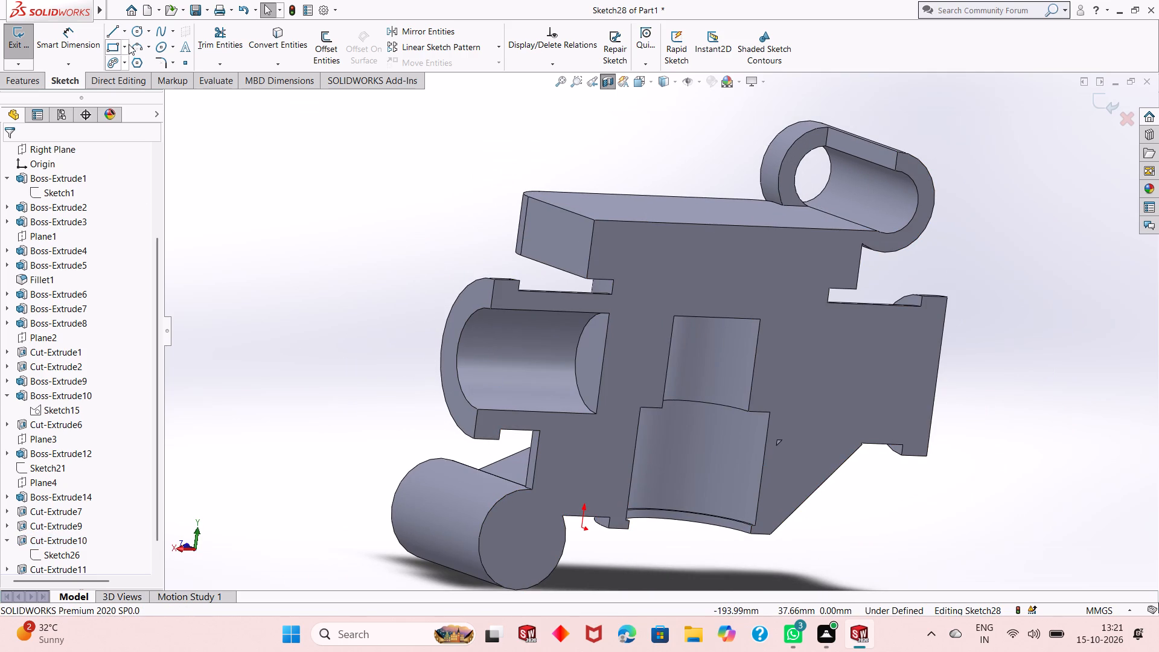
{"action": "left_click", "coordinate": [135, 30]}
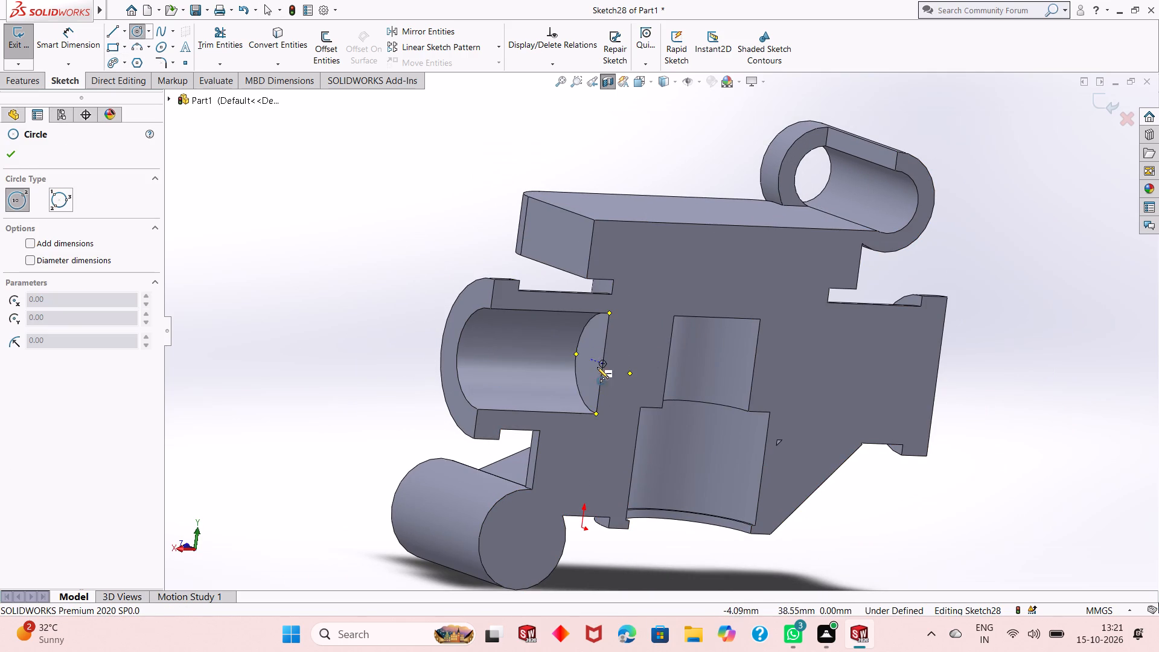
{"action": "left_click", "coordinate": [602, 365]}
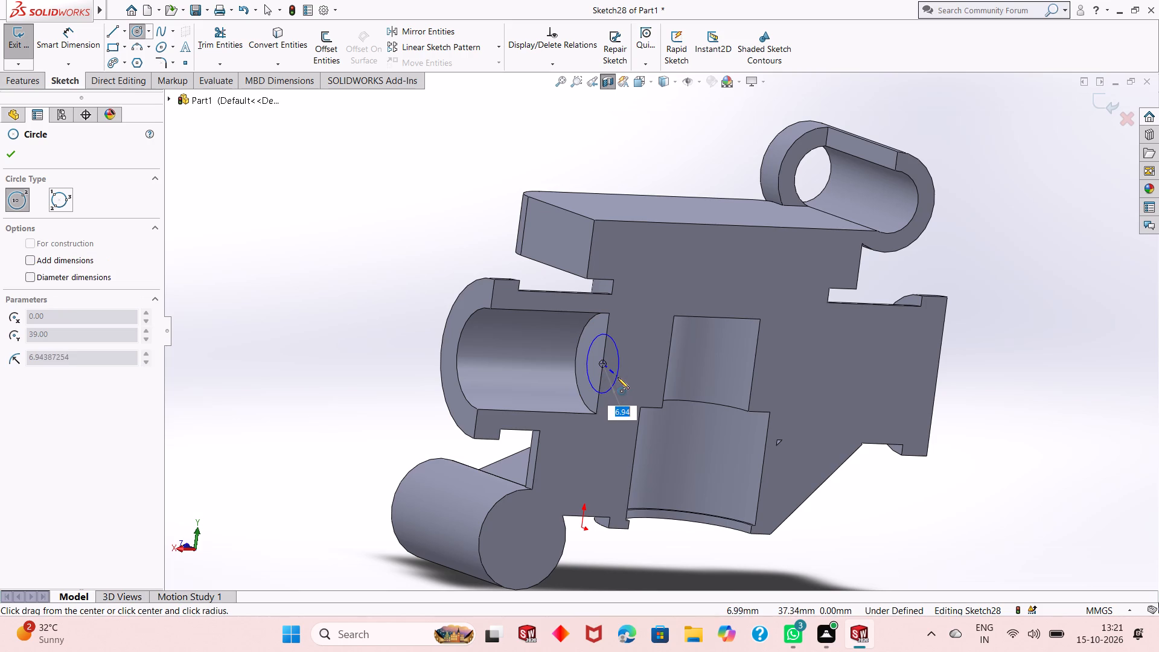
{"action": "left_click", "coordinate": [618, 385]}
{"action": "right_click", "coordinate": [618, 385]}
{"action": "left_click", "coordinate": [642, 394]}
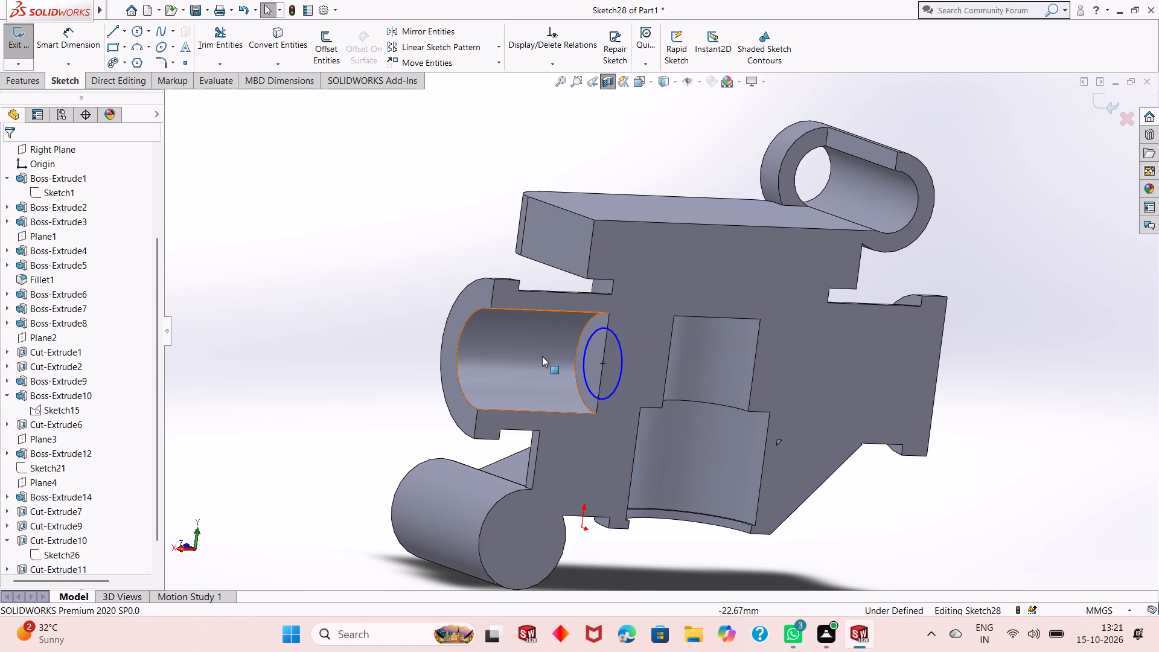
Dimension the circle on the horizontal bore's inner end face to 20 mm diameter.
{"action": "left_click", "coordinate": [51, 49]}
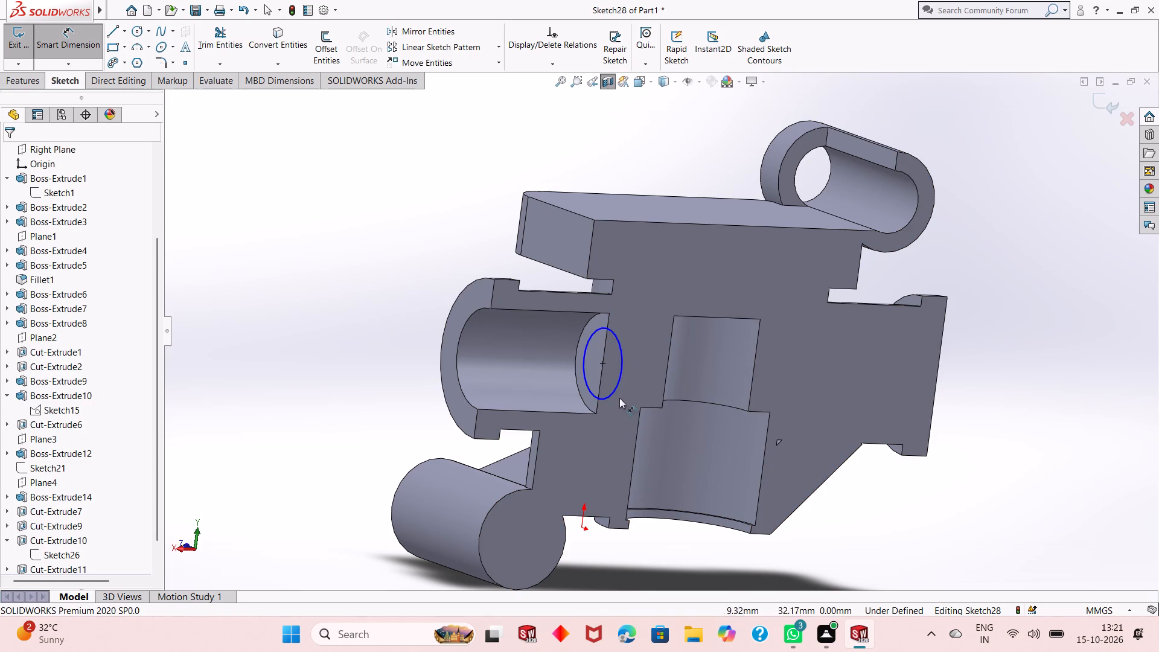
{"action": "left_click", "coordinate": [614, 390]}
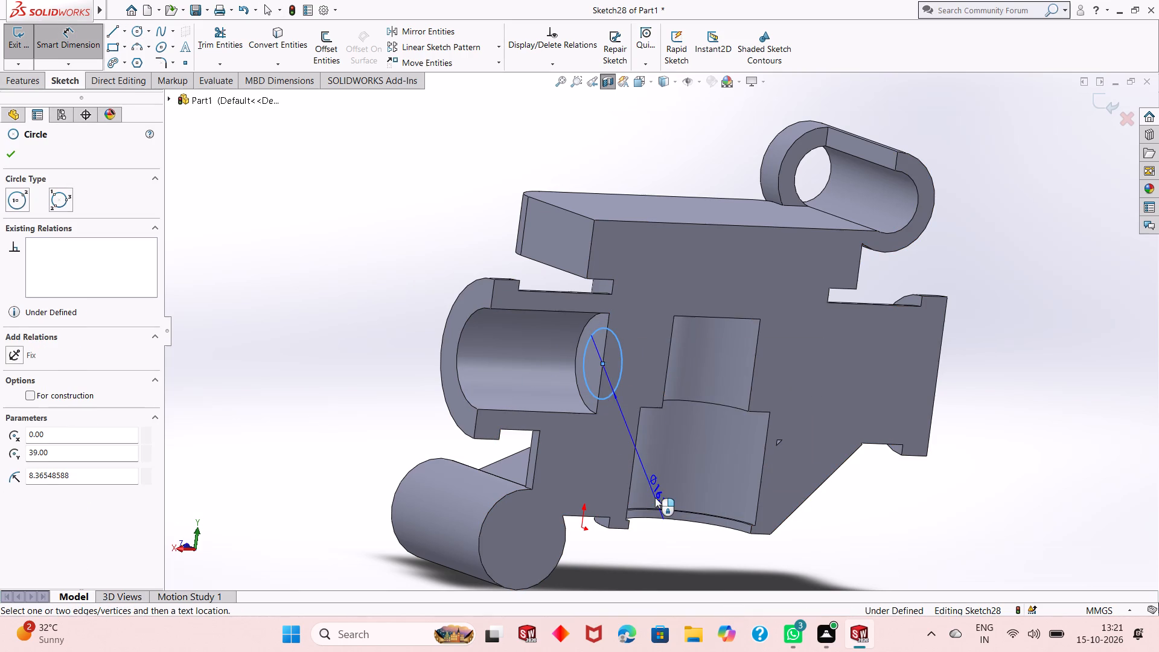
{"action": "left_click", "coordinate": [655, 498]}
{"action": "type", "text": "20"}
{"action": "key", "text": "Return"}
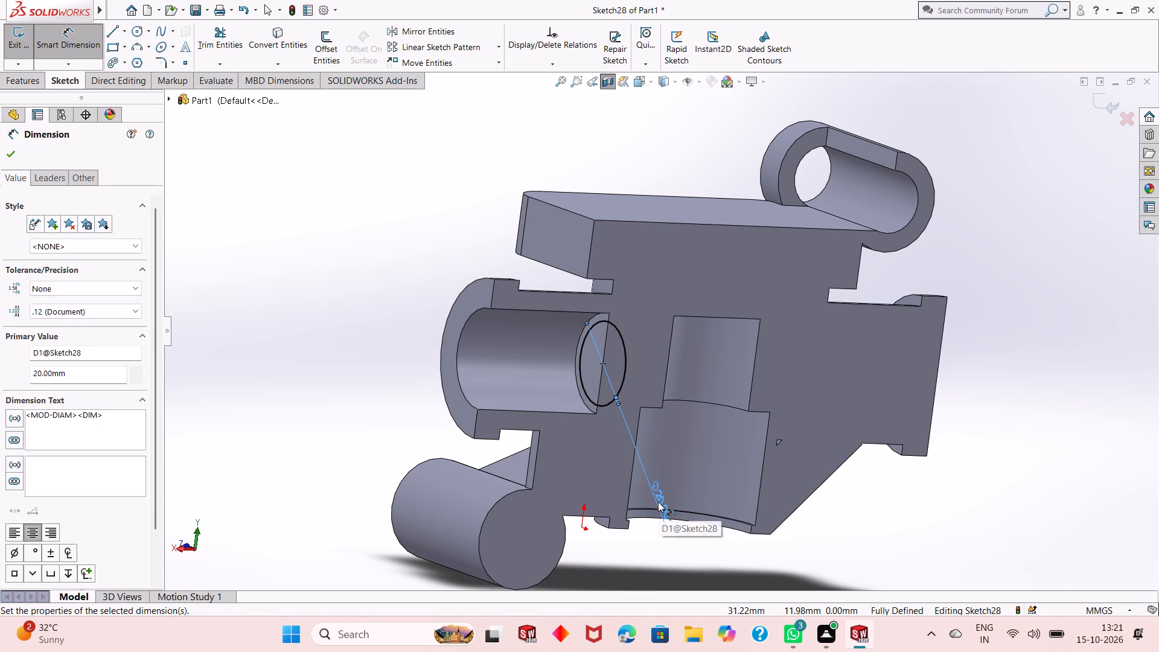
{"action": "right_click", "coordinate": [304, 304]}
{"action": "left_click", "coordinate": [330, 343]}
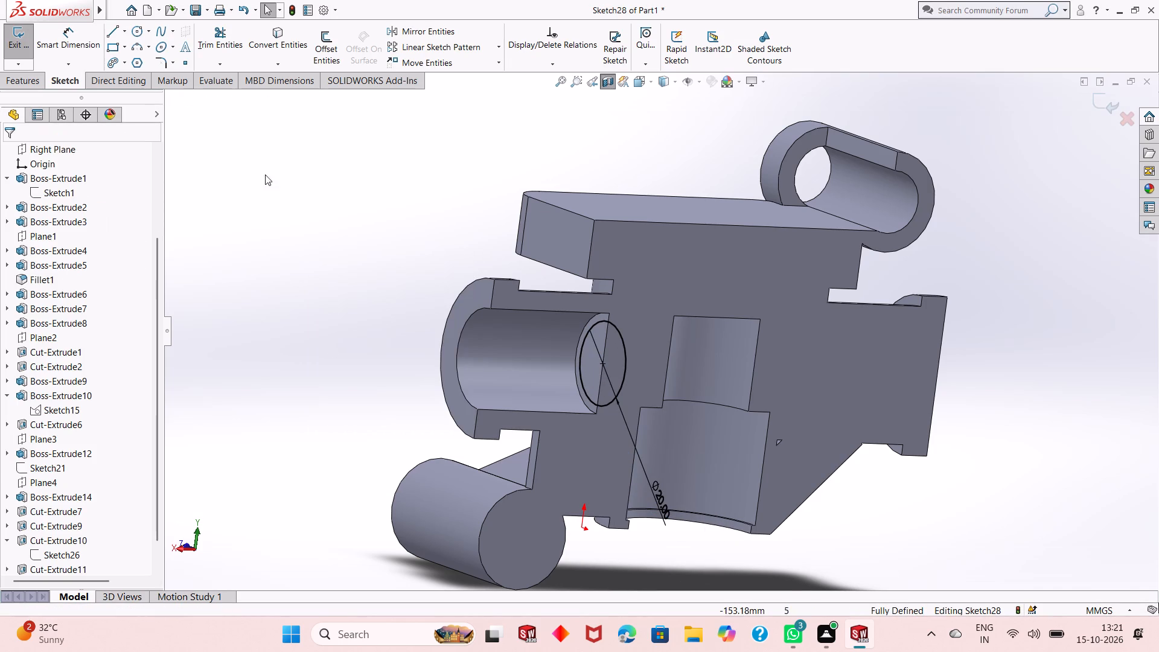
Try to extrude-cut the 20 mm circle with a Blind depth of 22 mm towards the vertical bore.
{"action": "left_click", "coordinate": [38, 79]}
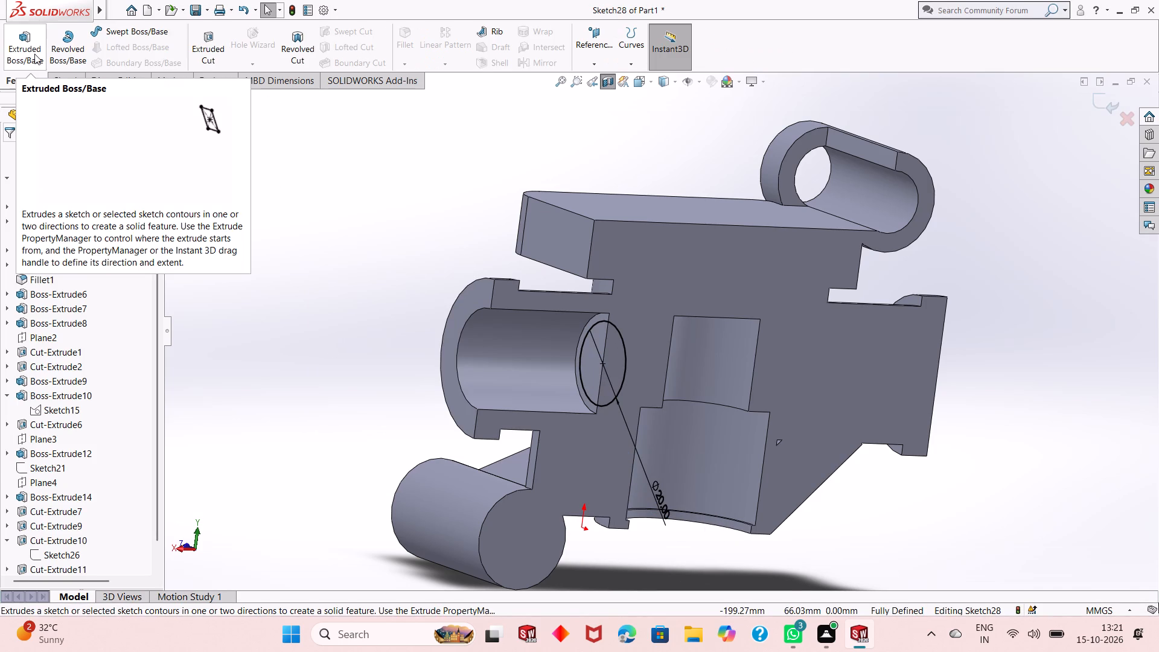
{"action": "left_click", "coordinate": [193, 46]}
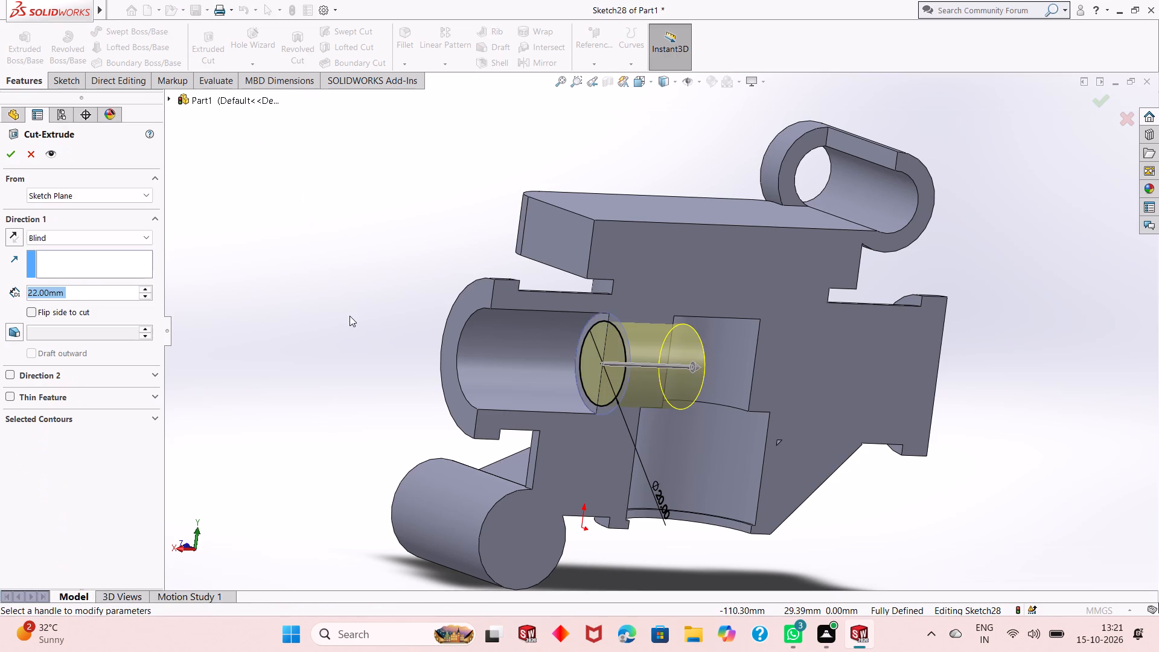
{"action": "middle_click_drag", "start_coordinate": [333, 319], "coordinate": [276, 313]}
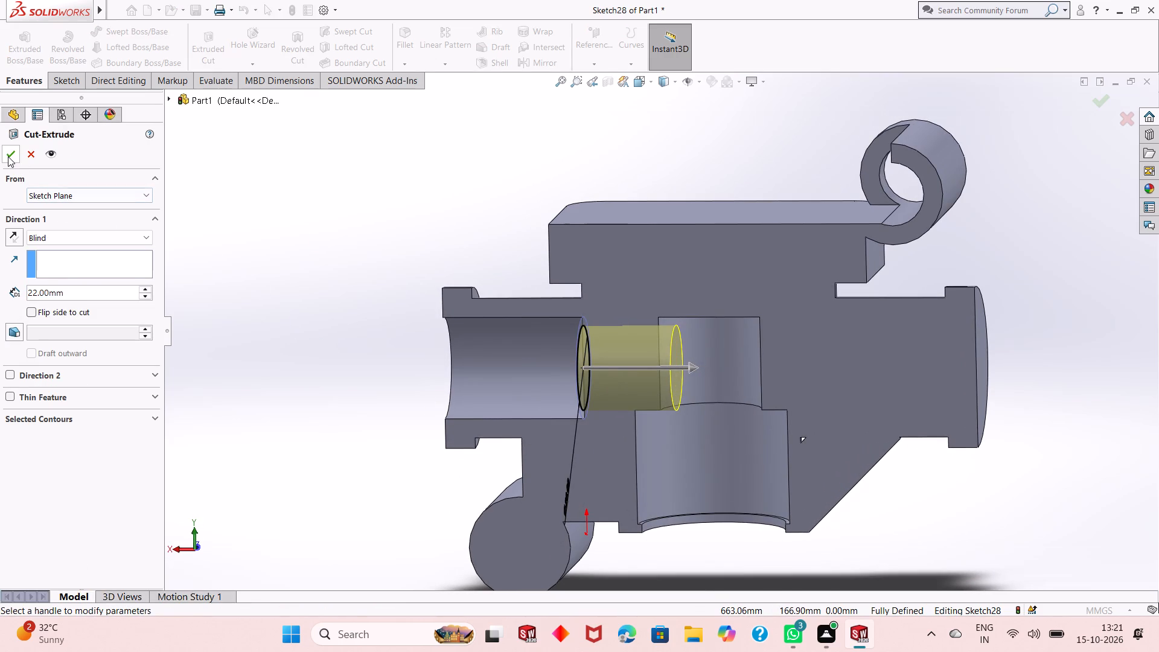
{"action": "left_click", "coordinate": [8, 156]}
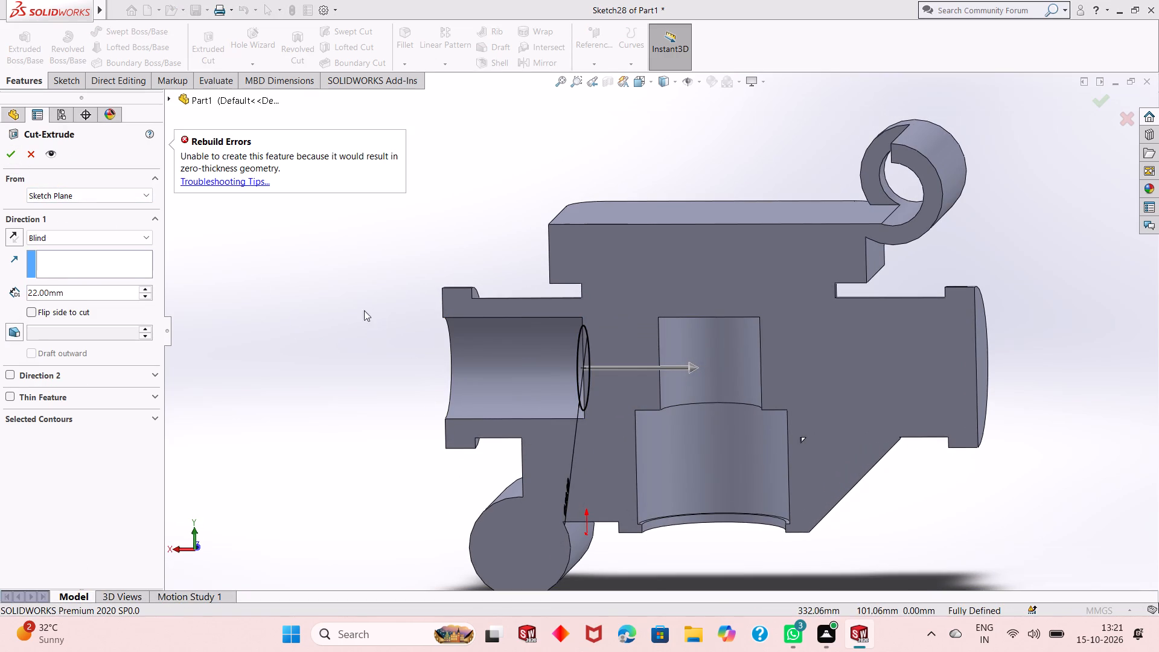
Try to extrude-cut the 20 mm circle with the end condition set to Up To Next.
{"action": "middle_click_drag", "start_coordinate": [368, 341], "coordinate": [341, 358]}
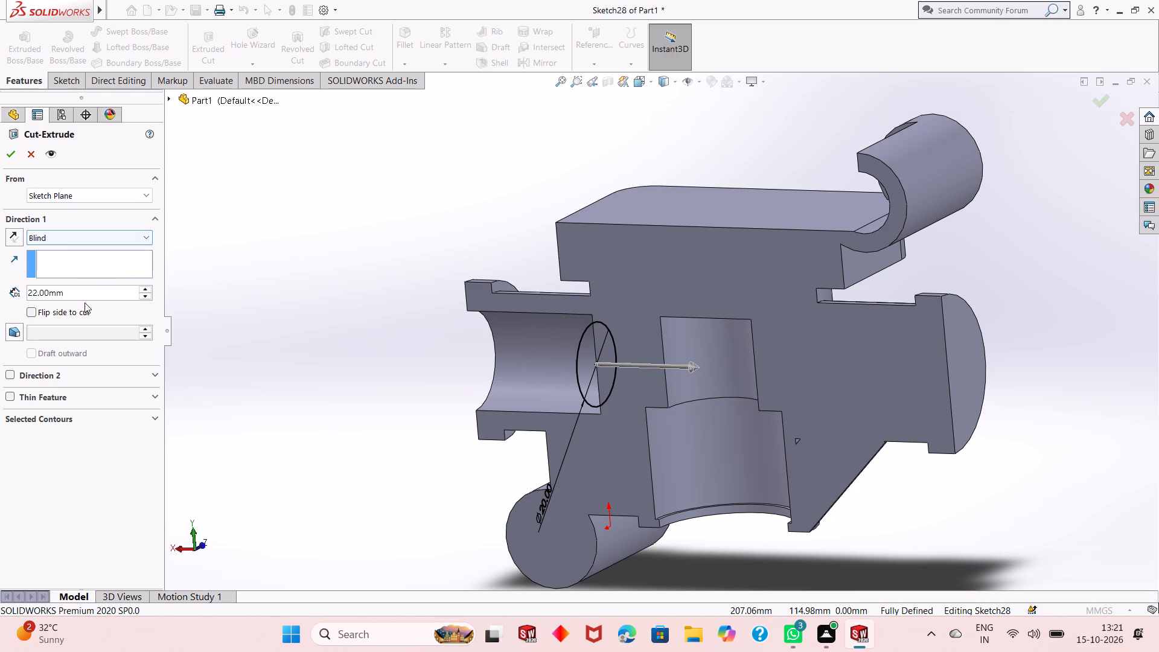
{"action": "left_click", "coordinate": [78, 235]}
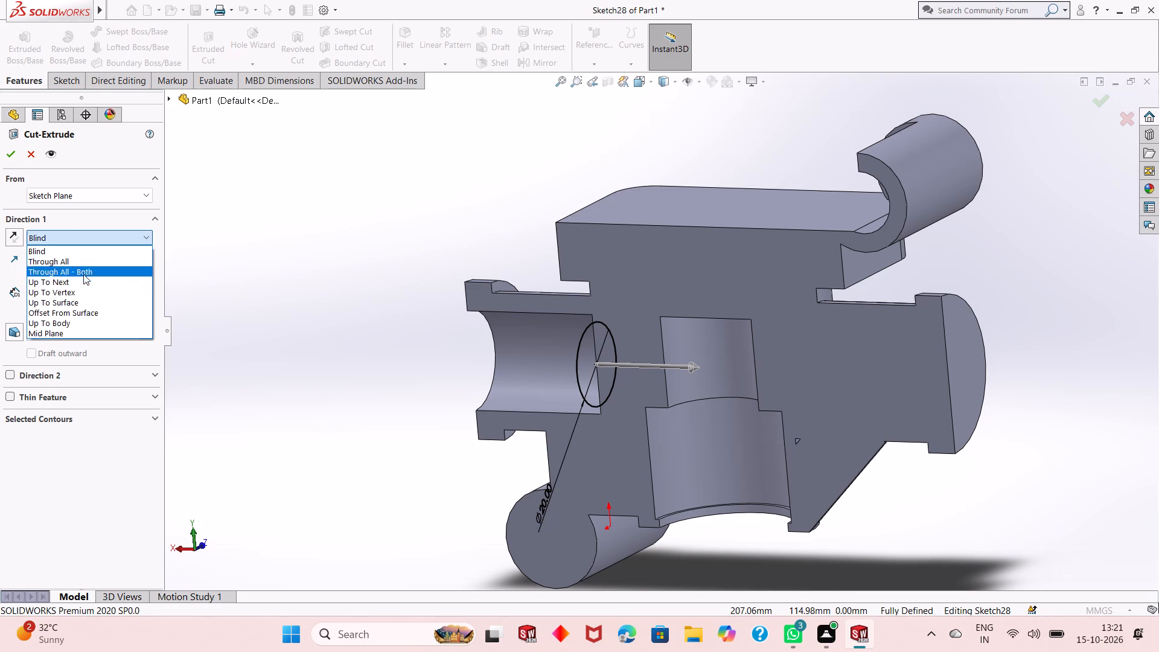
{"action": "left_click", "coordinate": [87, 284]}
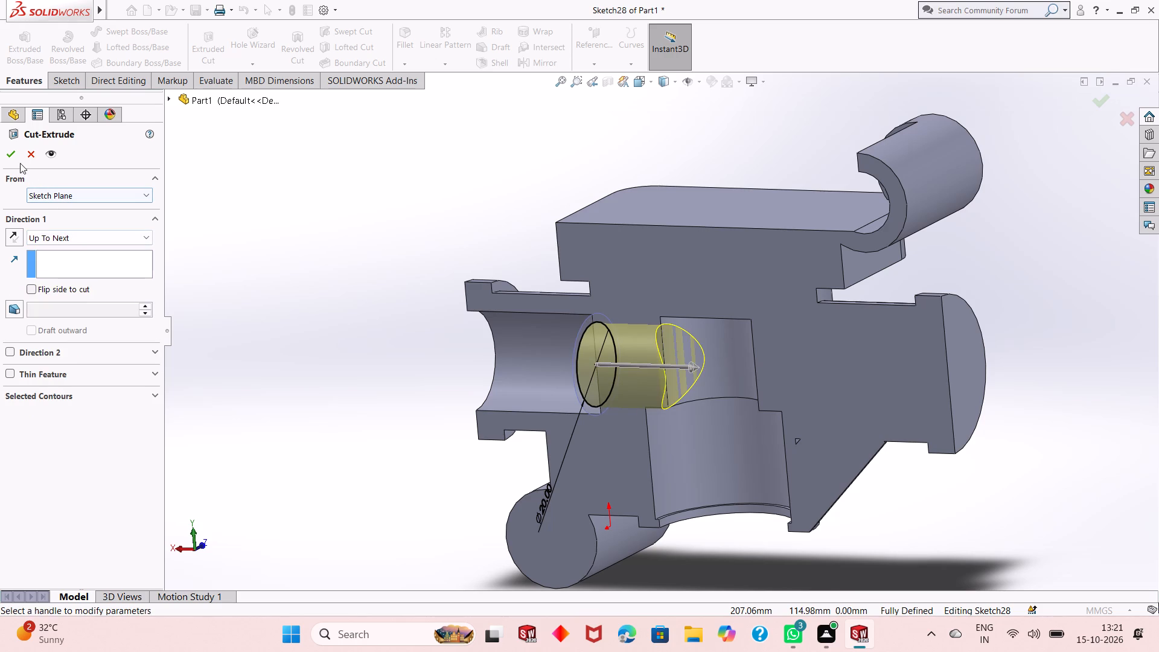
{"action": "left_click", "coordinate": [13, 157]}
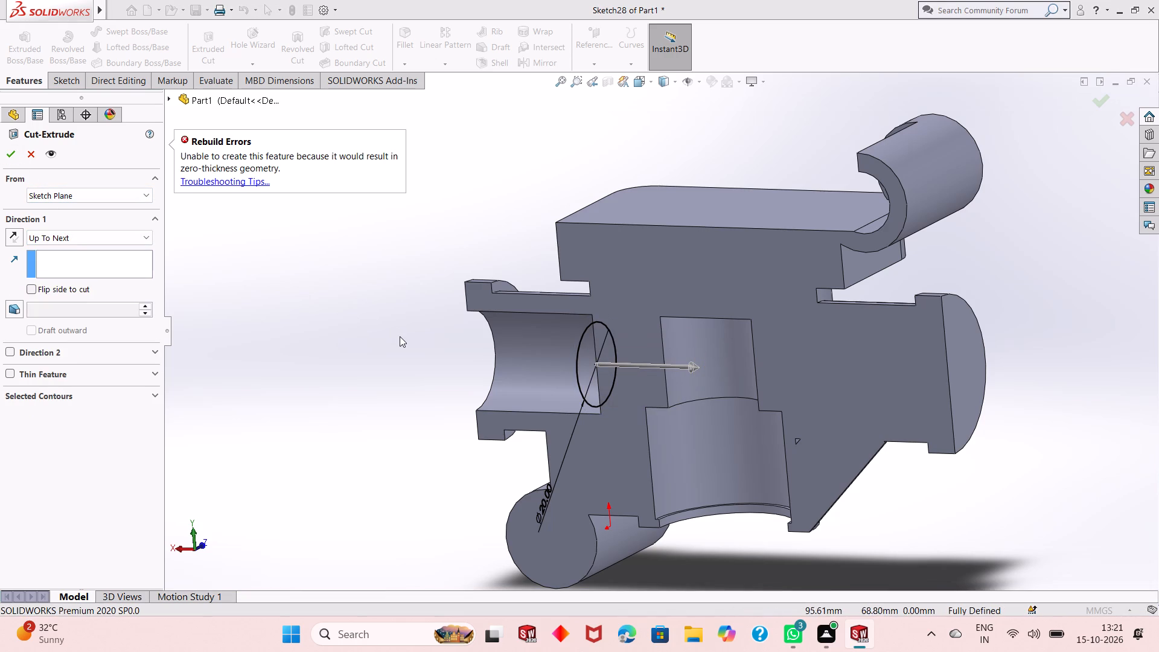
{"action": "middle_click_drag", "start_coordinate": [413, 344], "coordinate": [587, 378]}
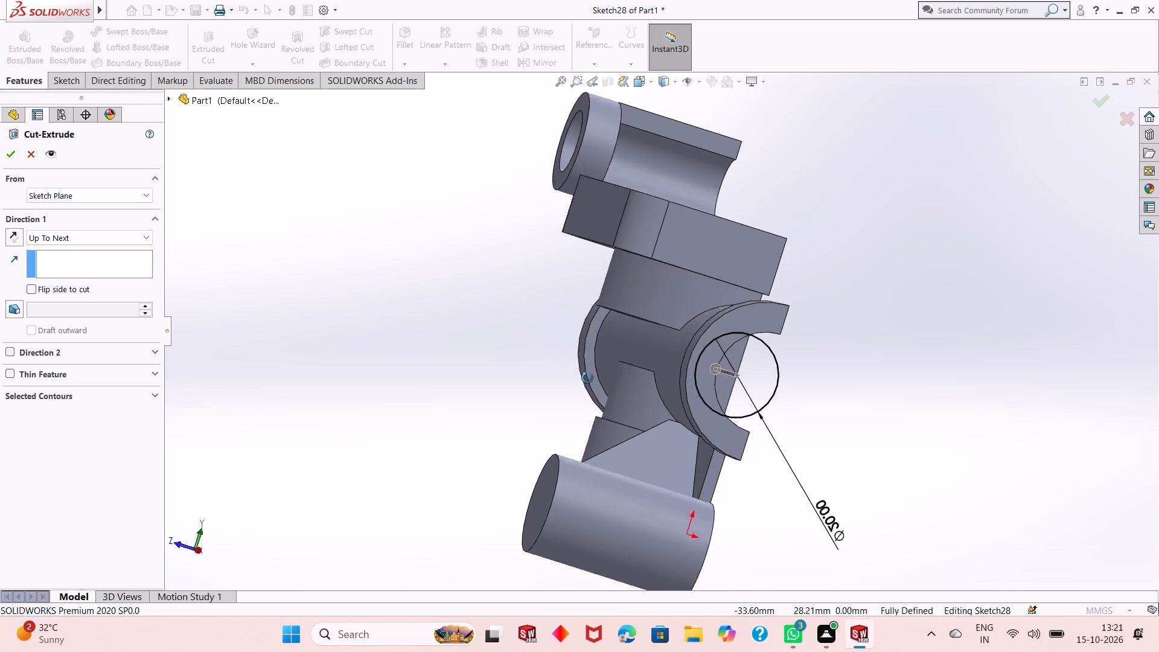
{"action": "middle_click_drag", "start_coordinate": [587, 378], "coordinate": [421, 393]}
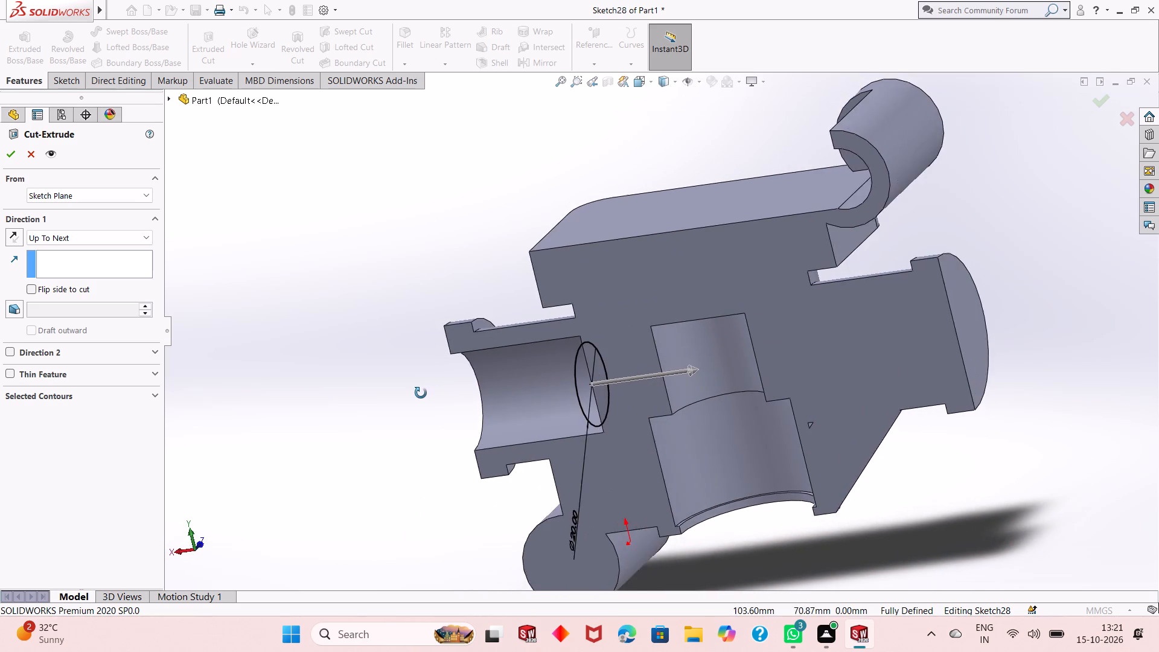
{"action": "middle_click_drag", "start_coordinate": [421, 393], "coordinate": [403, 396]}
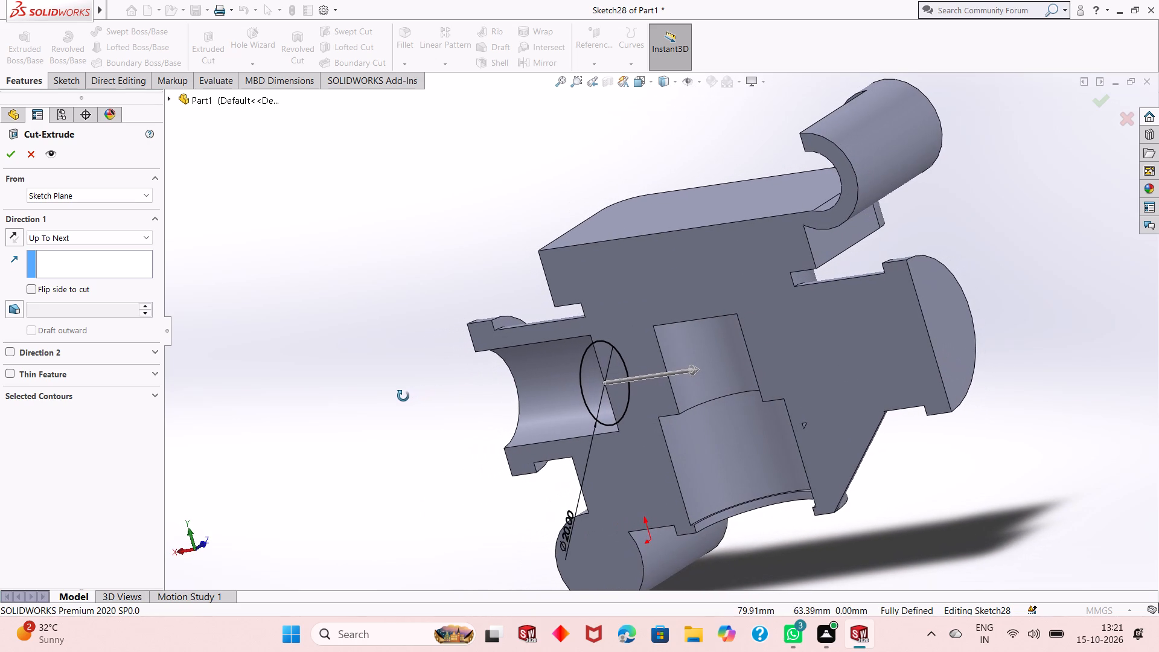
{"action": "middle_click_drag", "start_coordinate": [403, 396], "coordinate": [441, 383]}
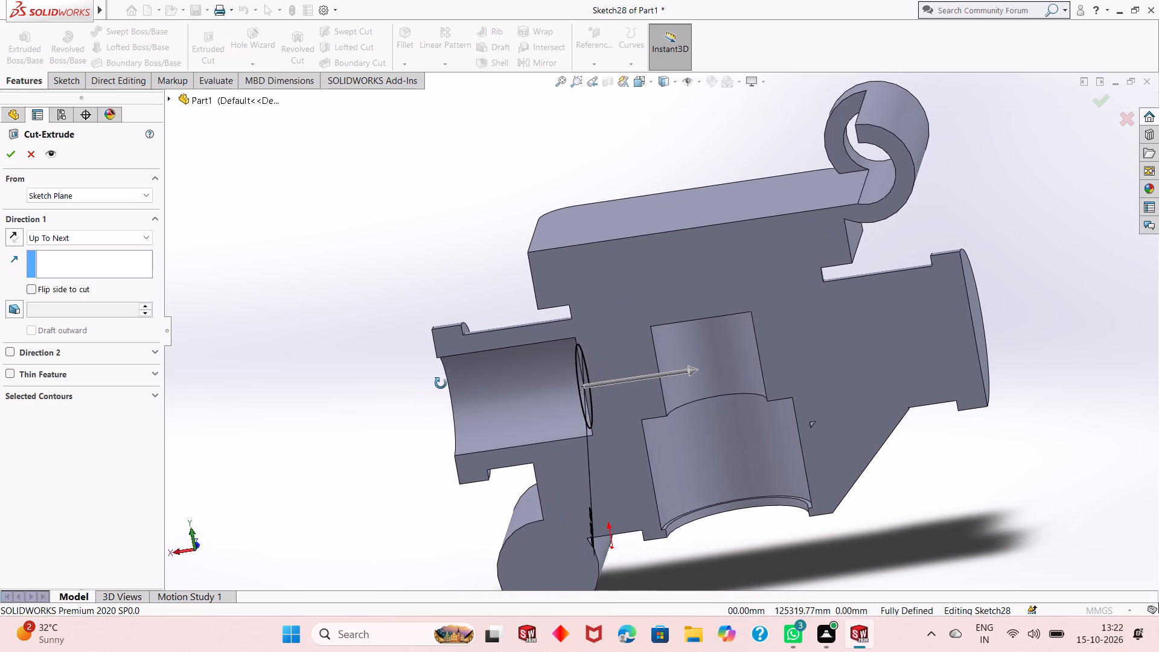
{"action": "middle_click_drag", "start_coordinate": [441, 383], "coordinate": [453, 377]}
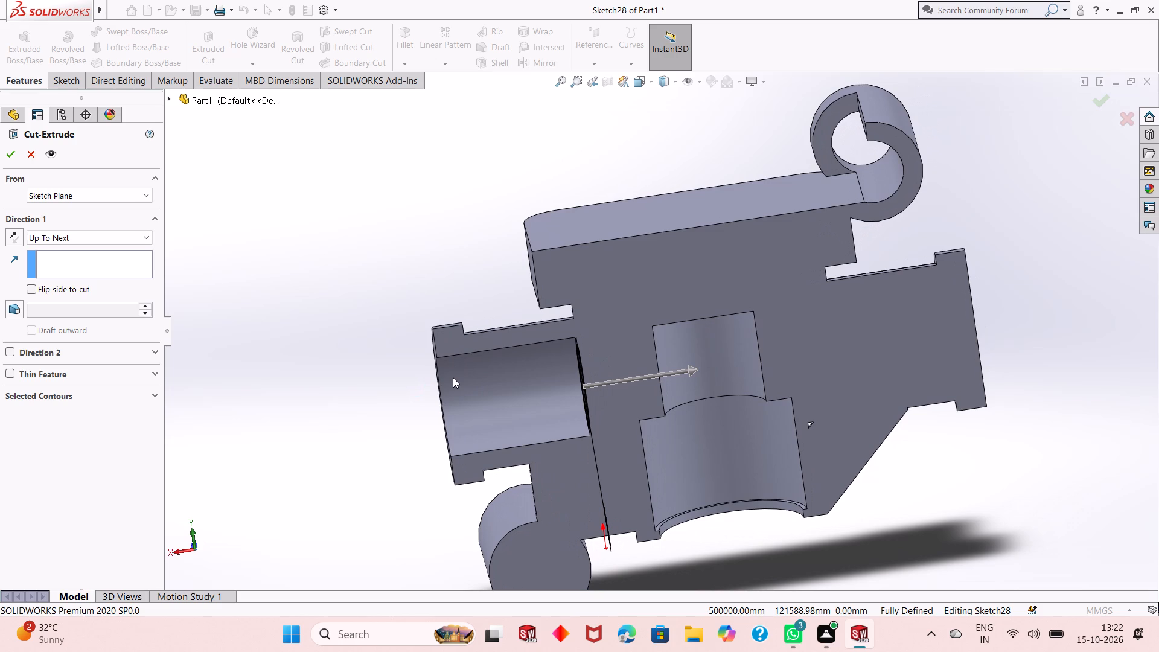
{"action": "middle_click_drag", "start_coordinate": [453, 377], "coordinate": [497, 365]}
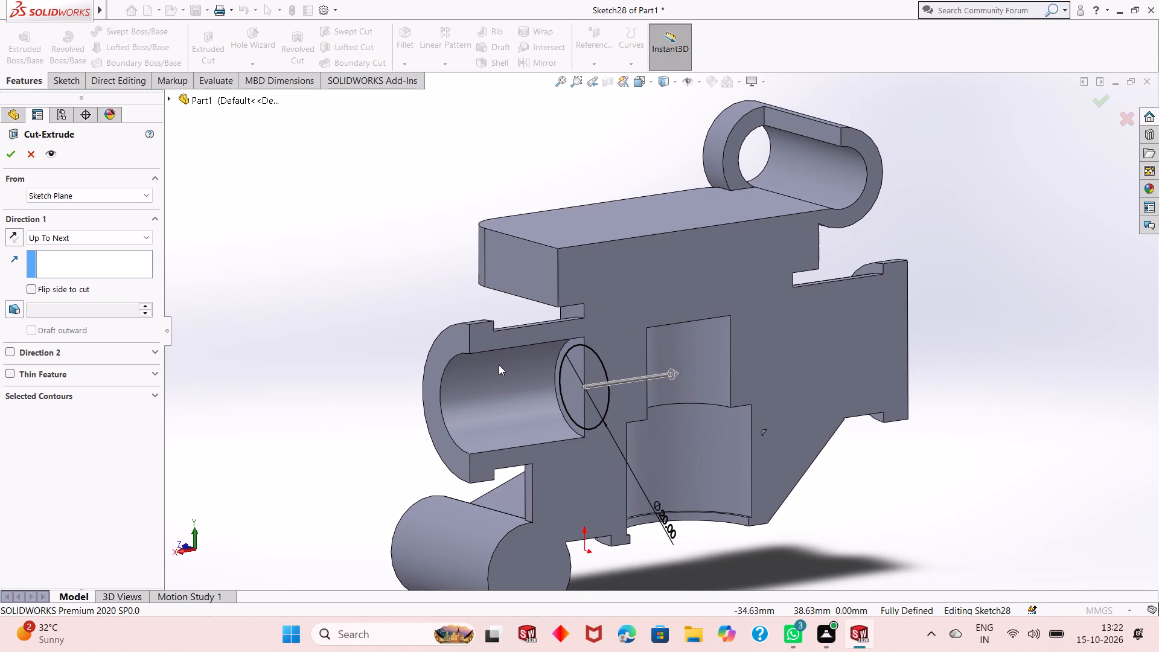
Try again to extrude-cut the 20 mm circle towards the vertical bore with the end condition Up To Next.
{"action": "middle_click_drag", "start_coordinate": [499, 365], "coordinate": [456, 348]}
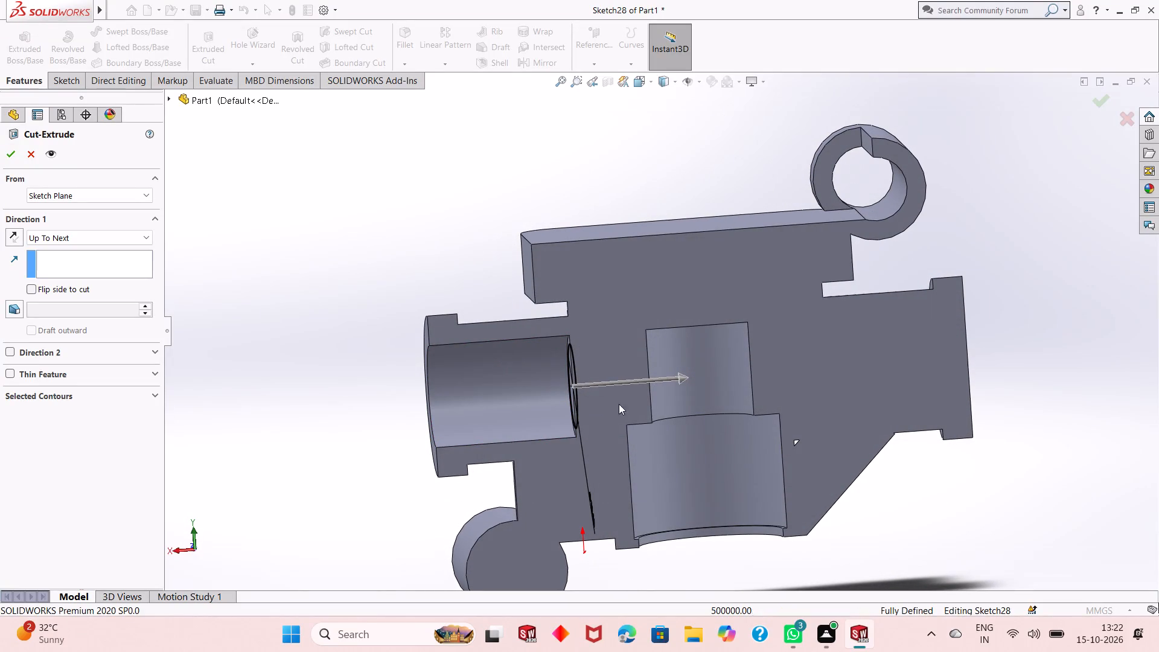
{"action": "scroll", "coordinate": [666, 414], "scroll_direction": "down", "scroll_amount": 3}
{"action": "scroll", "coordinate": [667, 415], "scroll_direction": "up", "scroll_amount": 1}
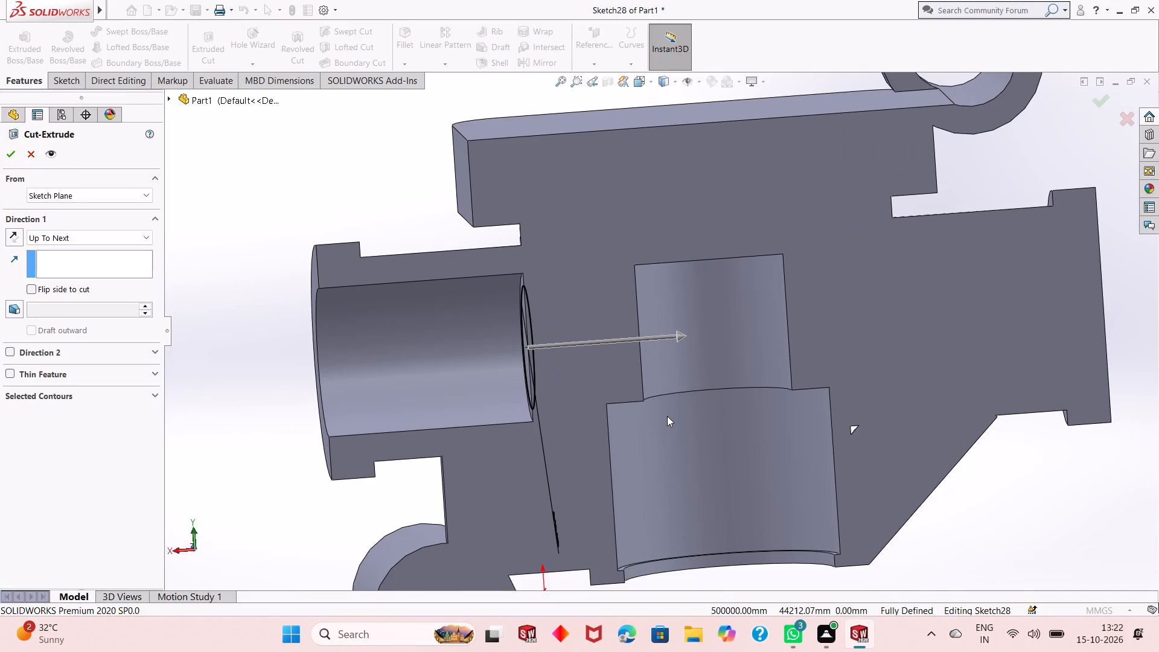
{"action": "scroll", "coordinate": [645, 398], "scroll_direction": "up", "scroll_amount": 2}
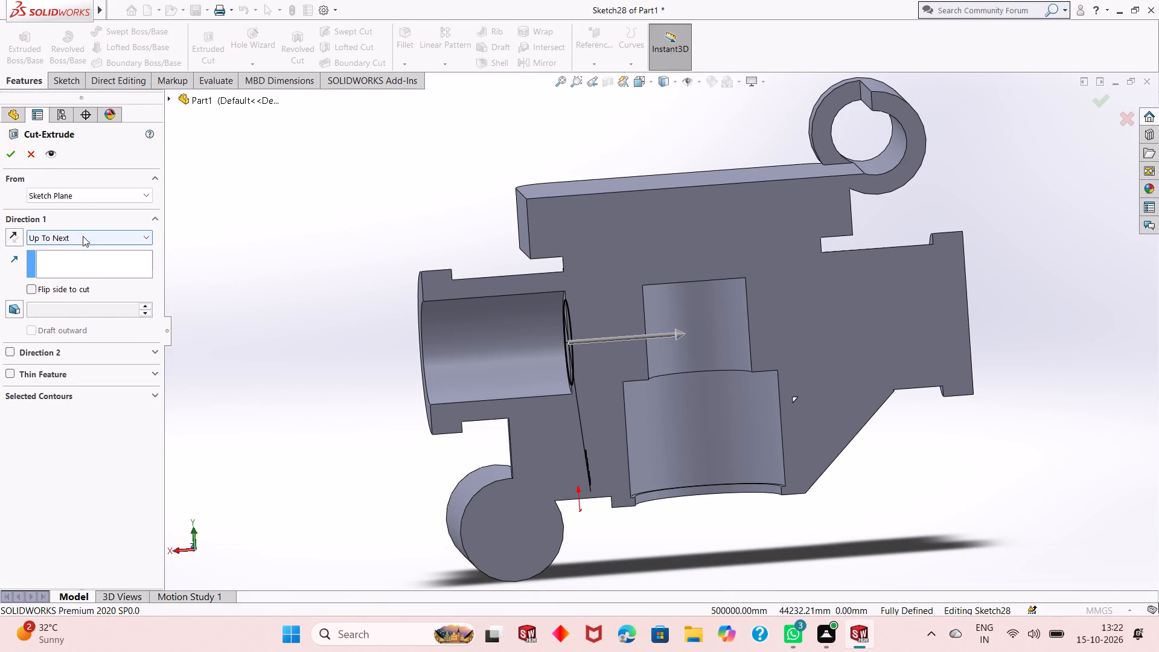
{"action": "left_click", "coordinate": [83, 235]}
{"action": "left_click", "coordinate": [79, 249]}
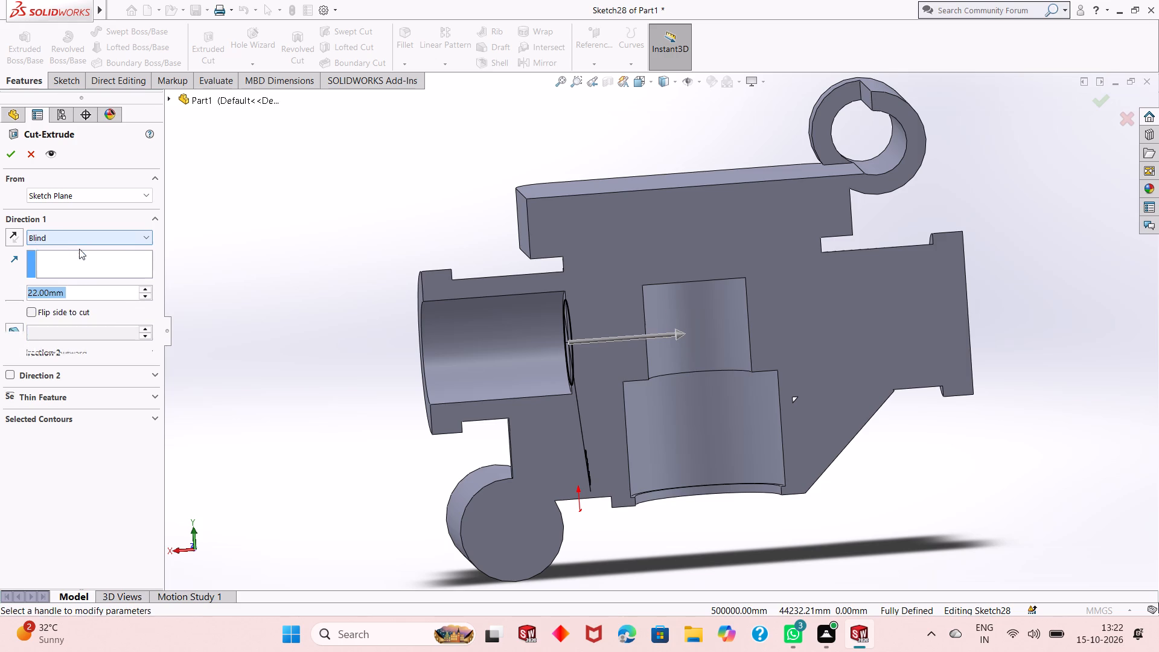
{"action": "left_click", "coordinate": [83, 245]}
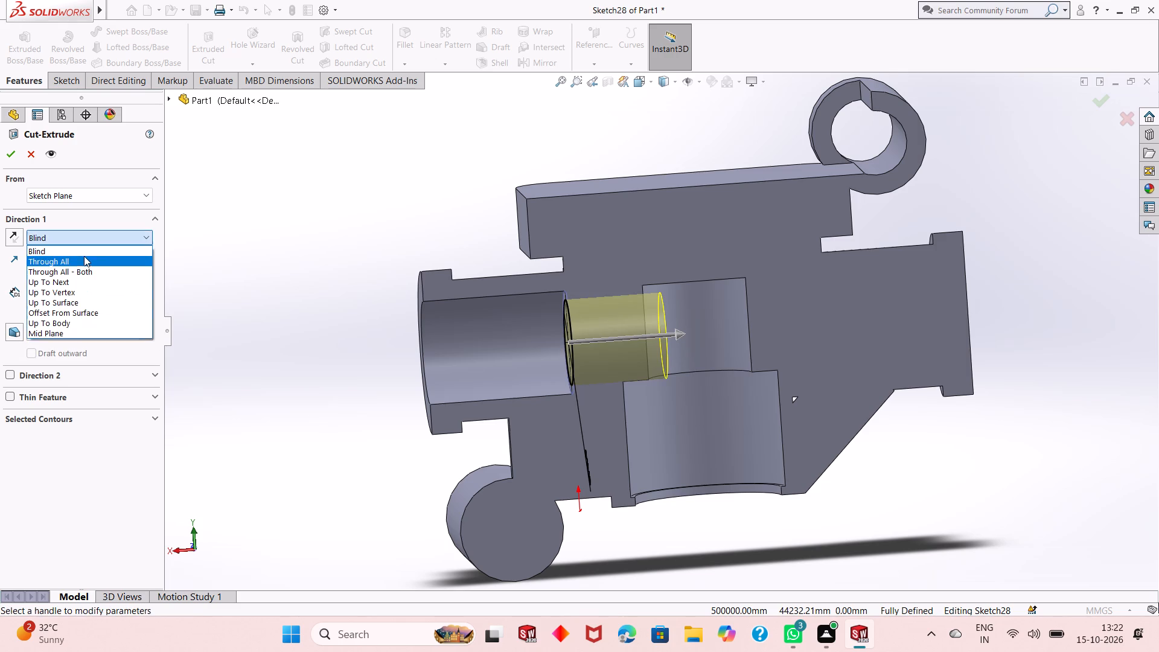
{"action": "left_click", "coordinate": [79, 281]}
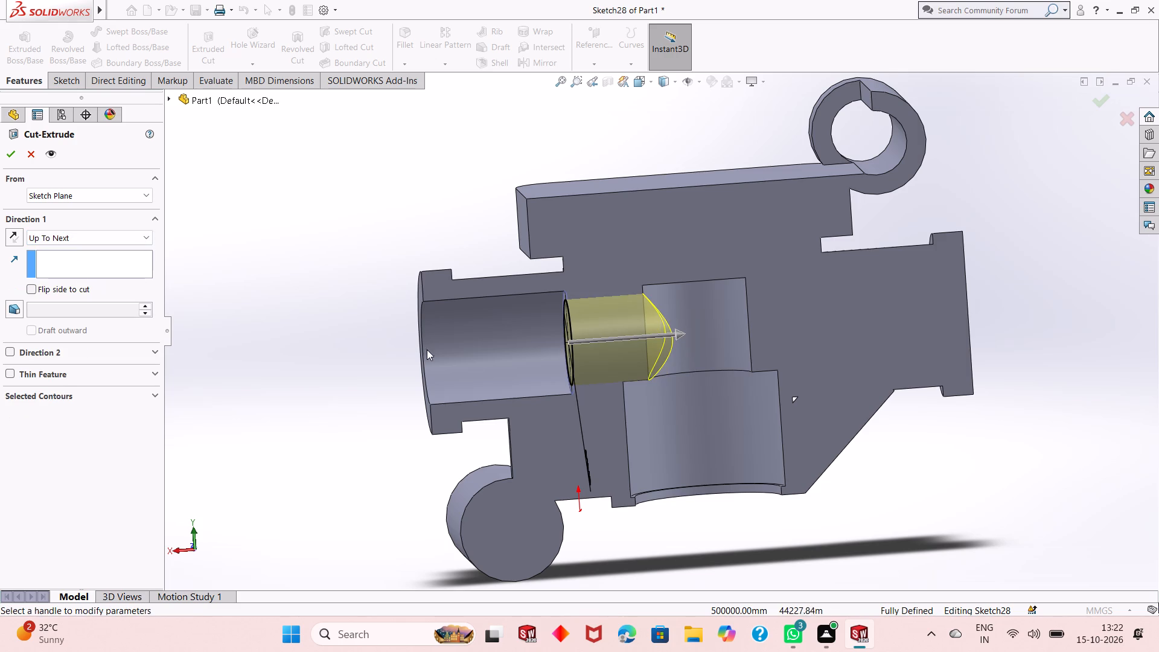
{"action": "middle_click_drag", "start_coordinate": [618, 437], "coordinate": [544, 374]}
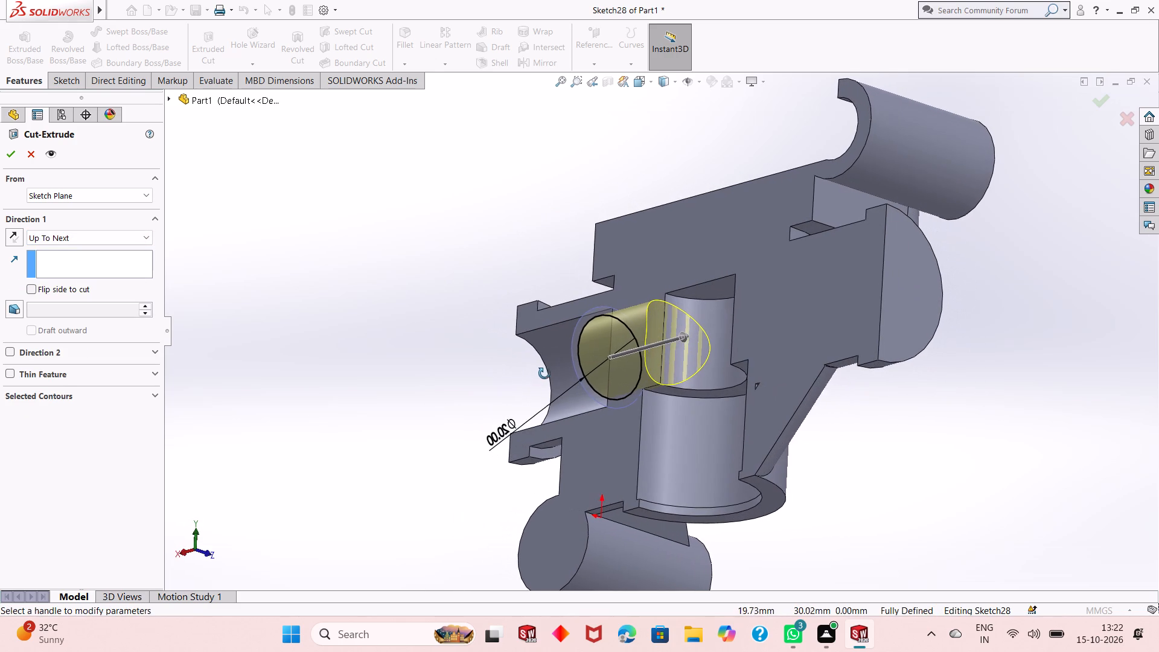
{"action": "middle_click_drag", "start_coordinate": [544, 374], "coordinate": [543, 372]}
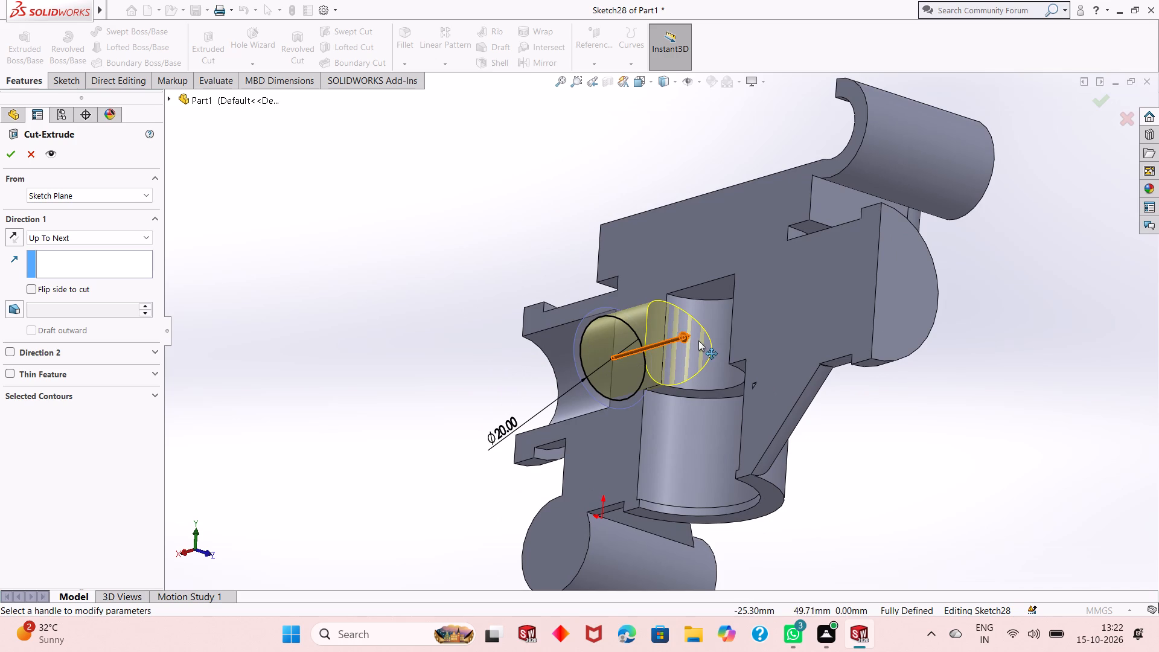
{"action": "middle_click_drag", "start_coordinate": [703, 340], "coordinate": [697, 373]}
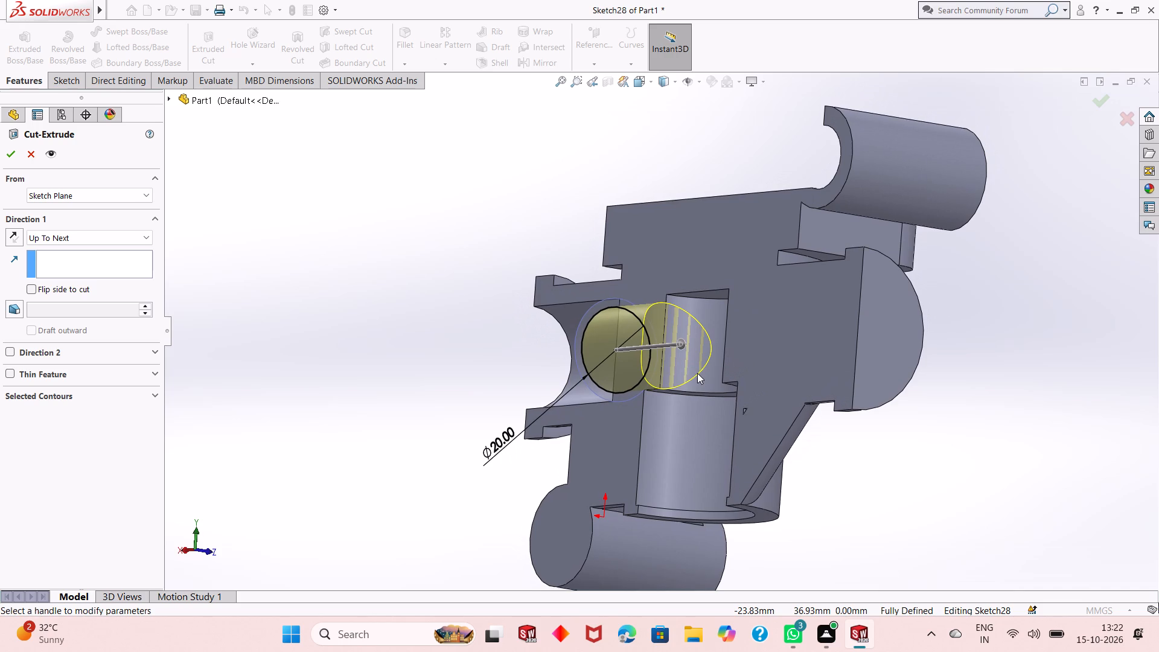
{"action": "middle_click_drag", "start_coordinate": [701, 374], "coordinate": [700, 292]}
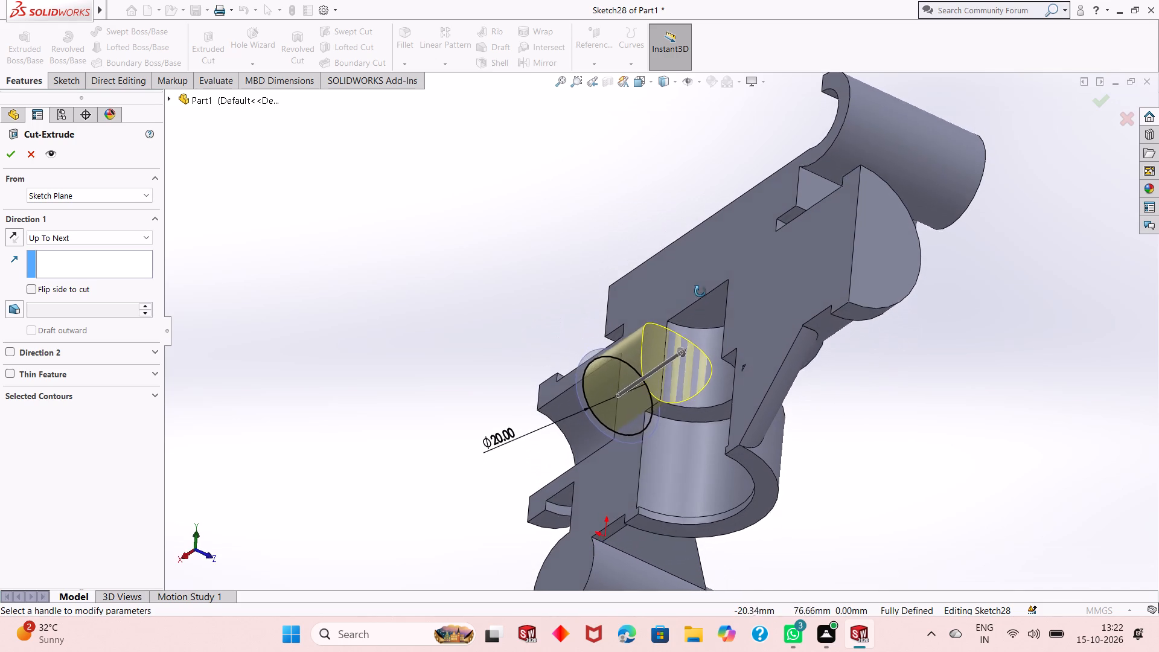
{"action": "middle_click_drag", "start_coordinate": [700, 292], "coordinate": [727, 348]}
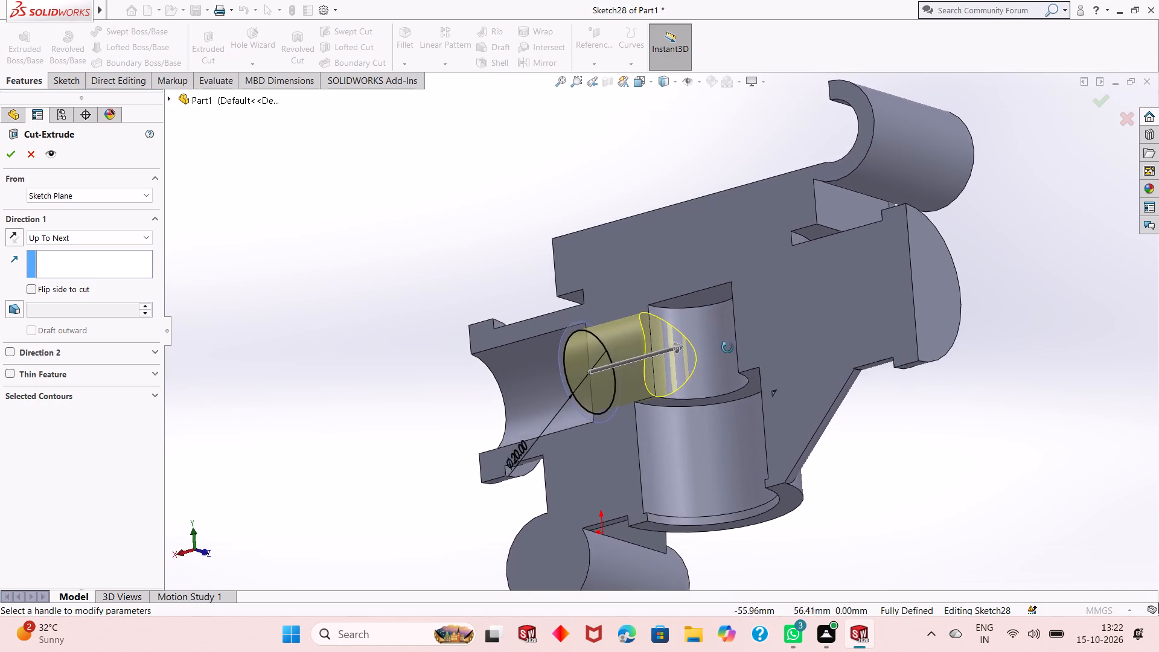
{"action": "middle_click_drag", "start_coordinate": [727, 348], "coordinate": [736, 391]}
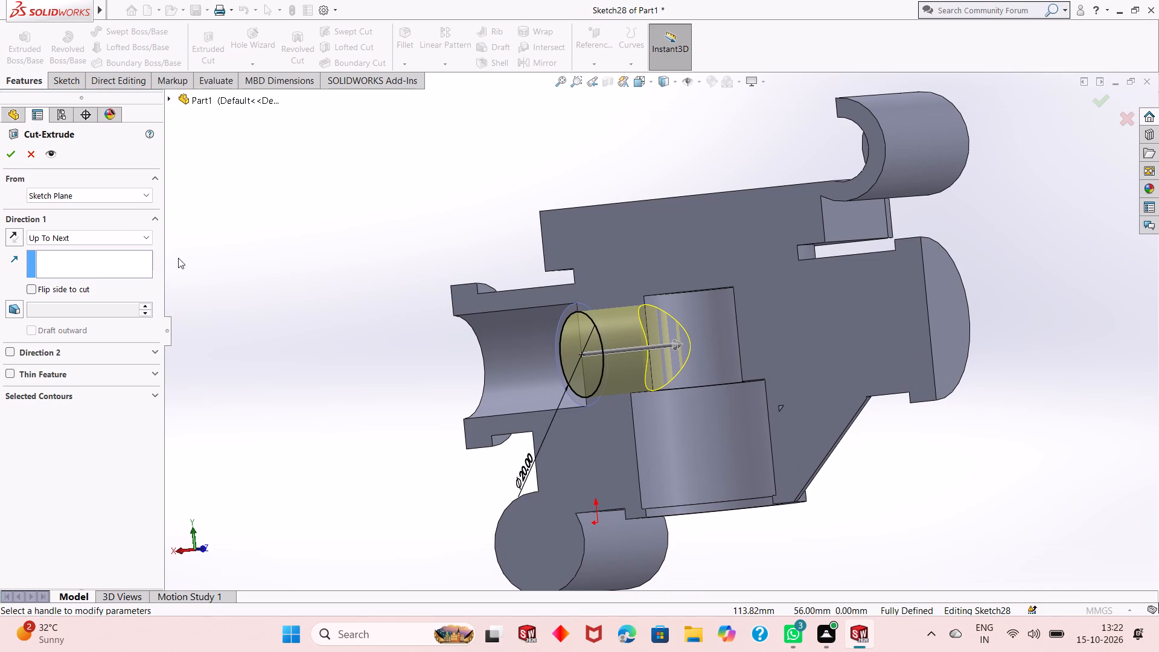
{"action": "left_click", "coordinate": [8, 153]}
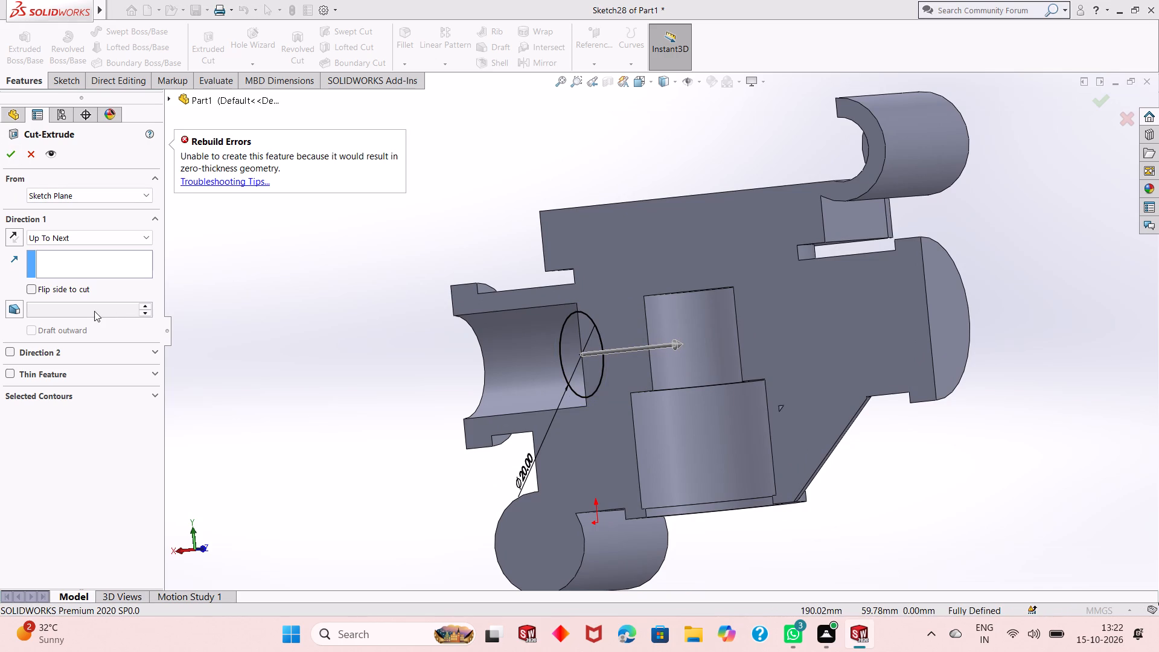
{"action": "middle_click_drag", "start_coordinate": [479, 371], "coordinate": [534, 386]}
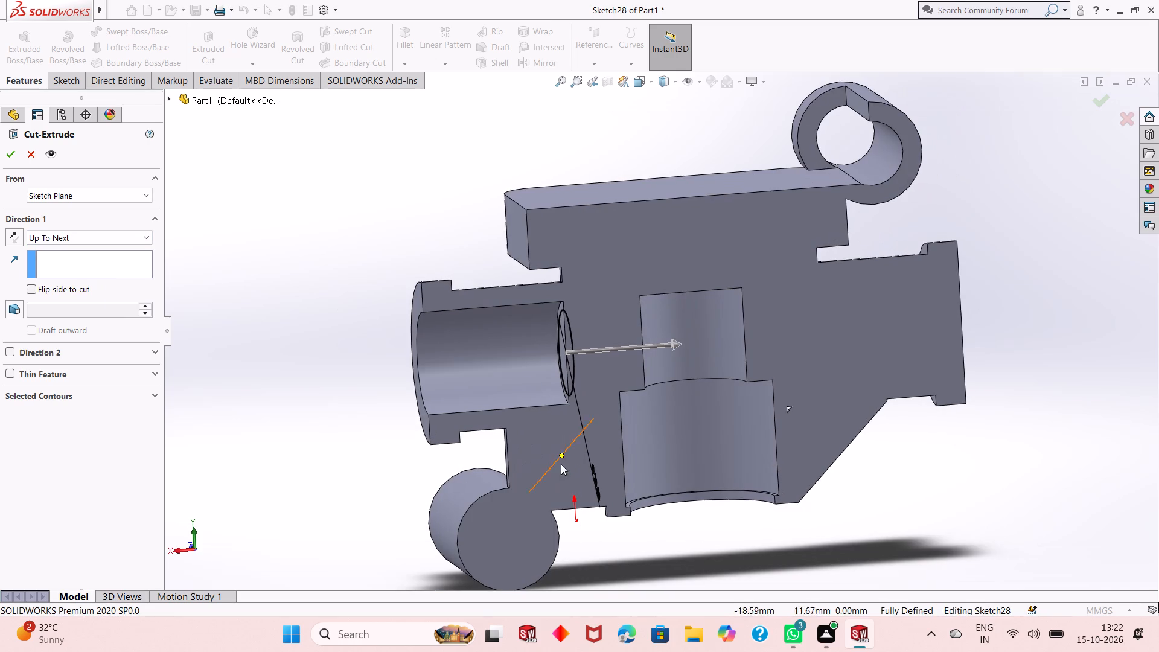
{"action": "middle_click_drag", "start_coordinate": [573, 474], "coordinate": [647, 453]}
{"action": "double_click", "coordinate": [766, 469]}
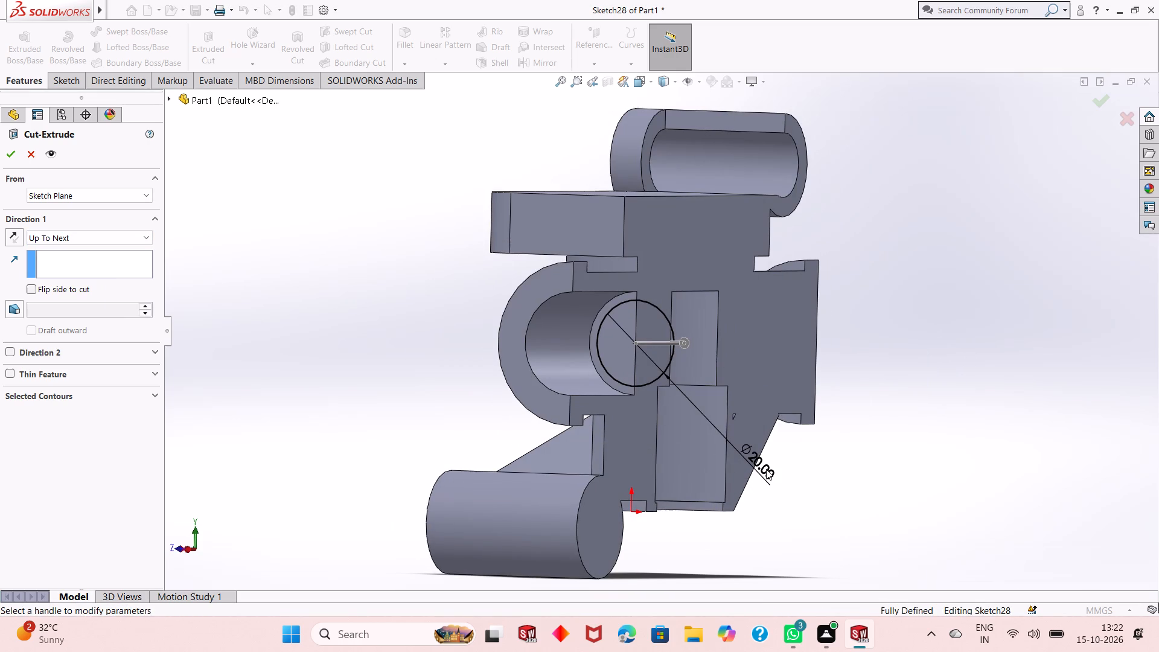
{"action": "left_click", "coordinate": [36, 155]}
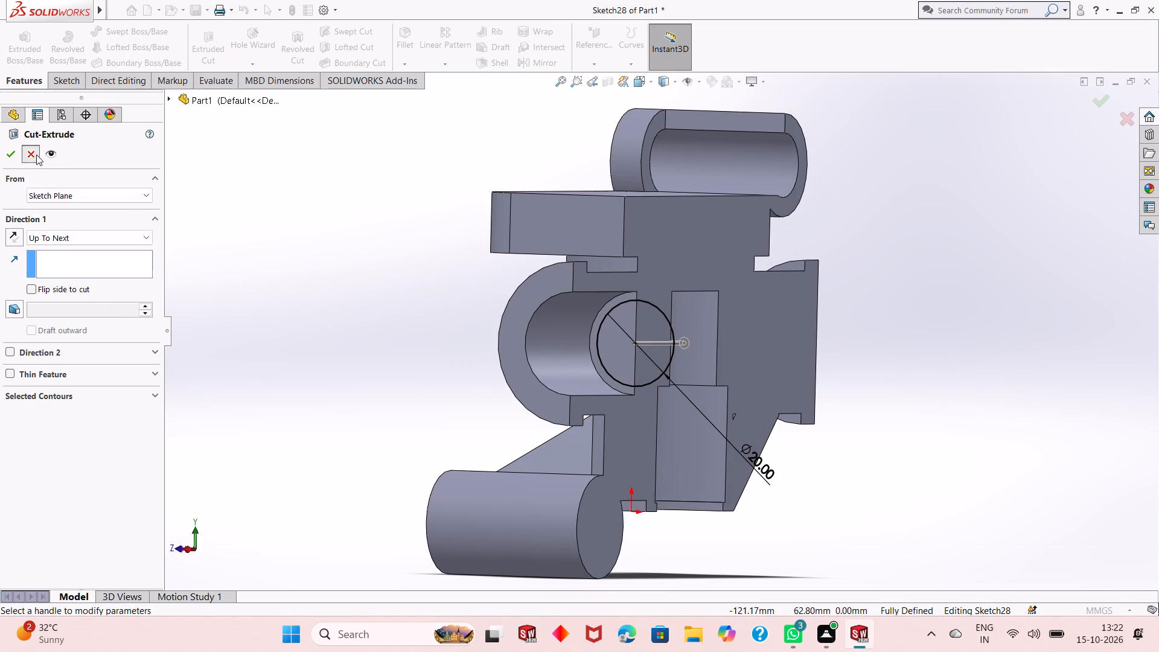
Set the diameter of the circle on the horizontal bore's inner end face to 18 mm.
{"action": "double_click", "coordinate": [762, 475]}
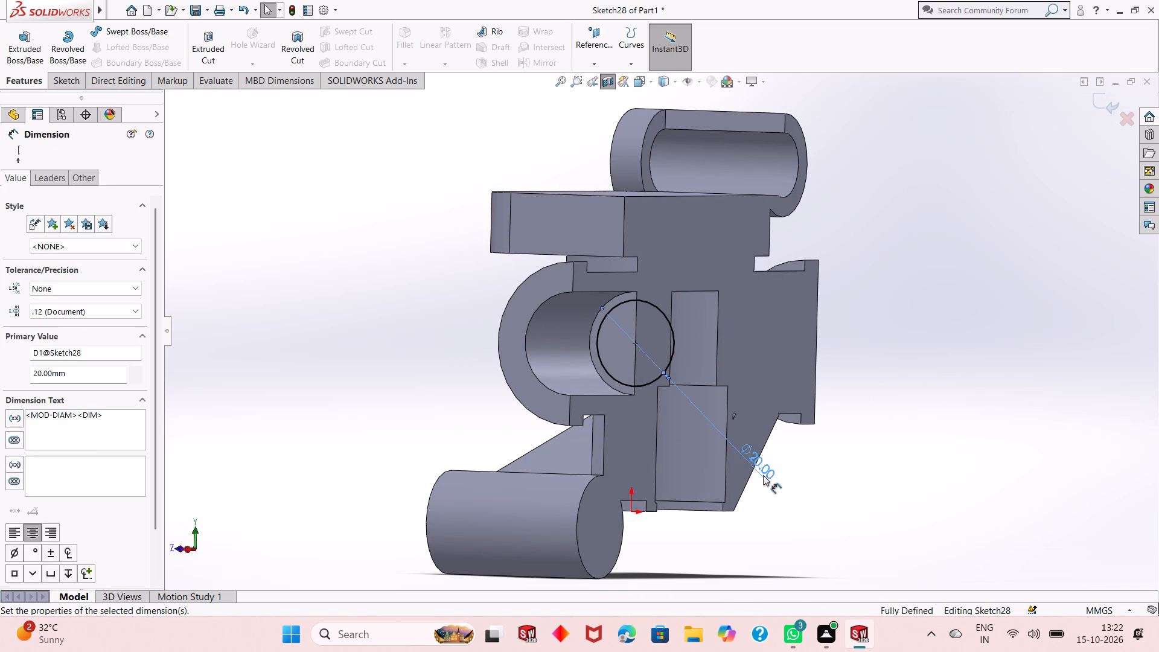
{"action": "type", "text": "18"}
{"action": "key", "text": "Return"}
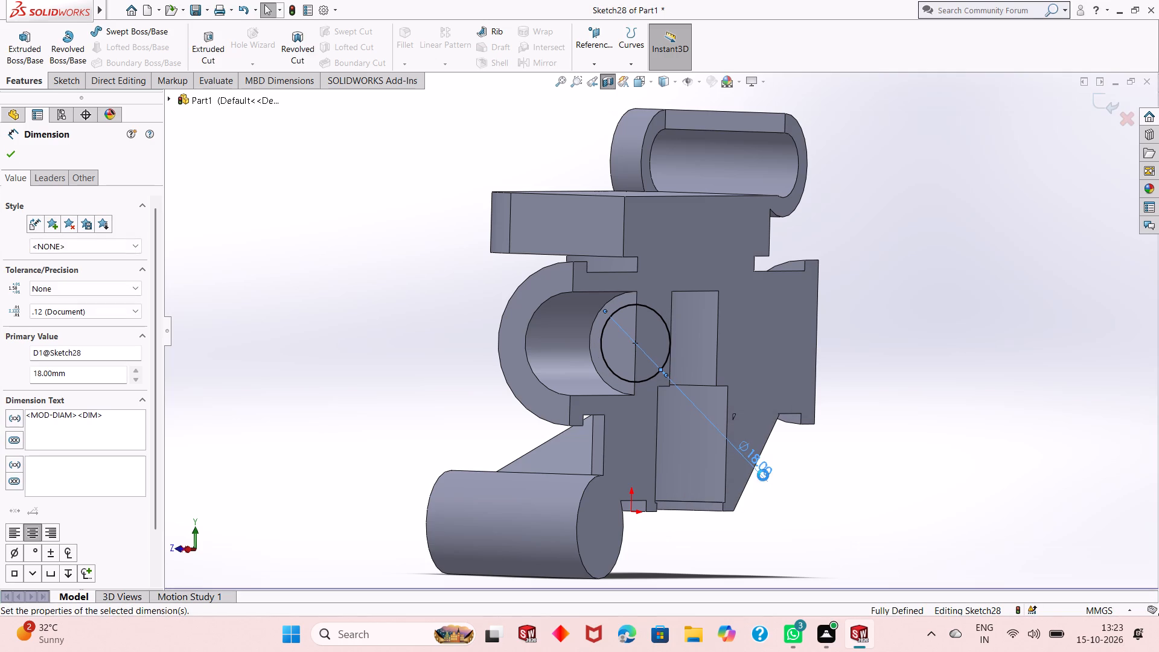
{"action": "left_click", "coordinate": [11, 158]}
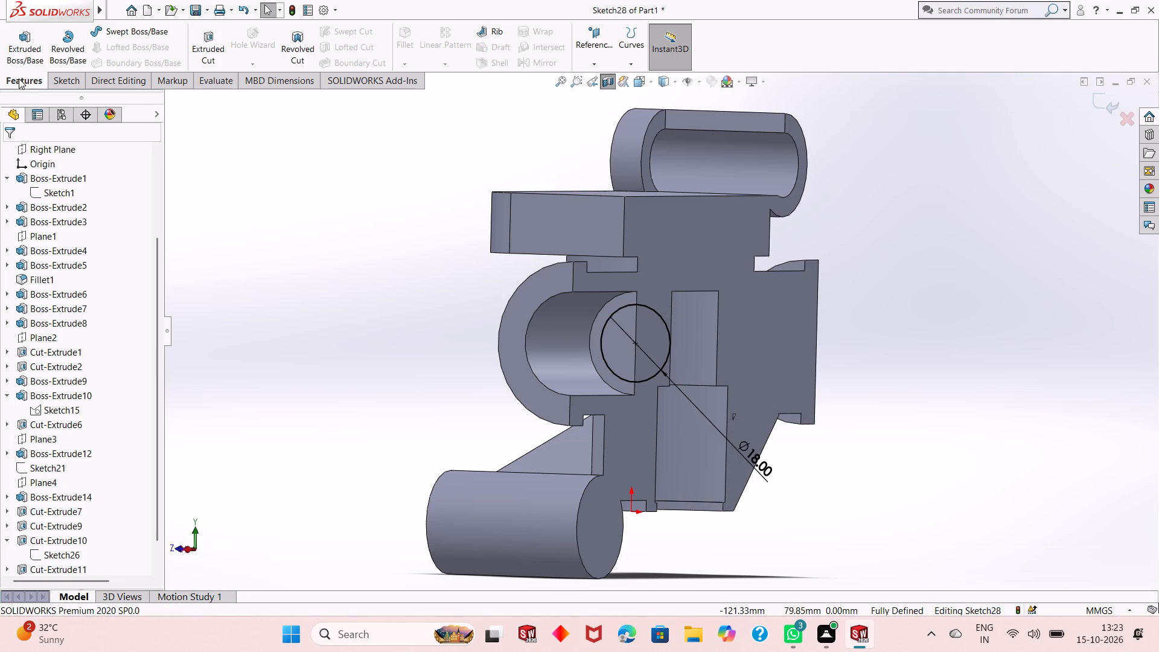
Extrude-cut the 18 mm circle into the vertical bore with the end condition Up To Next.
{"action": "left_click", "coordinate": [19, 78]}
{"action": "left_click", "coordinate": [197, 48]}
{"action": "middle_click_drag", "start_coordinate": [602, 308], "coordinate": [560, 311]}
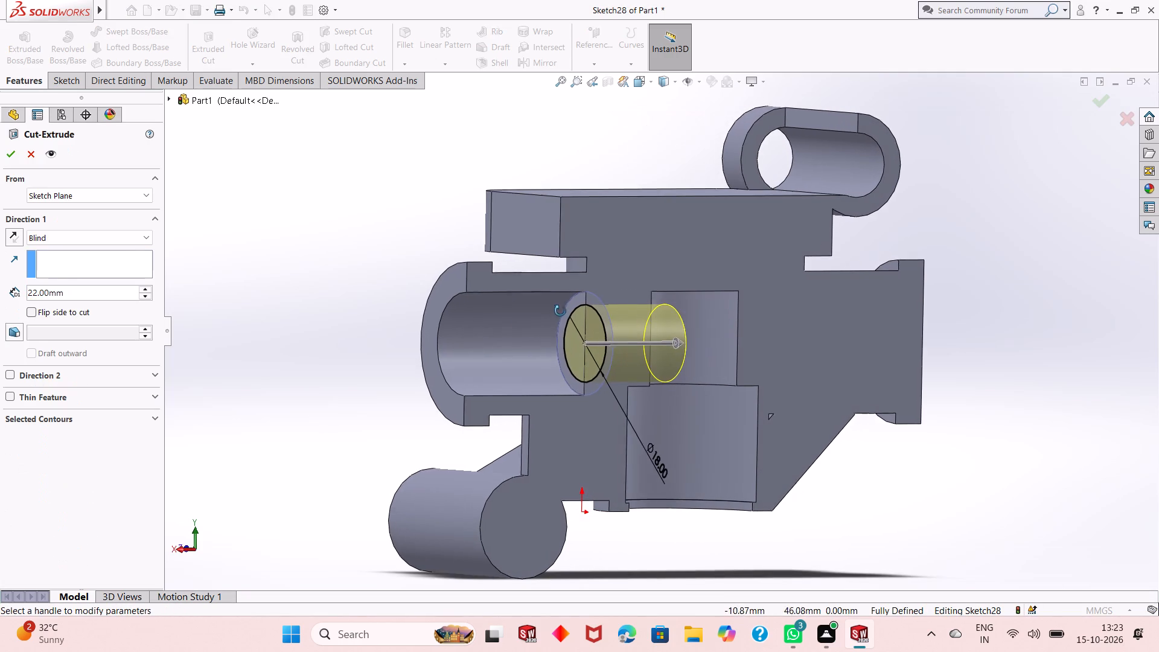
{"action": "middle_click_drag", "start_coordinate": [560, 311], "coordinate": [558, 311]}
{"action": "left_click", "coordinate": [106, 245]}
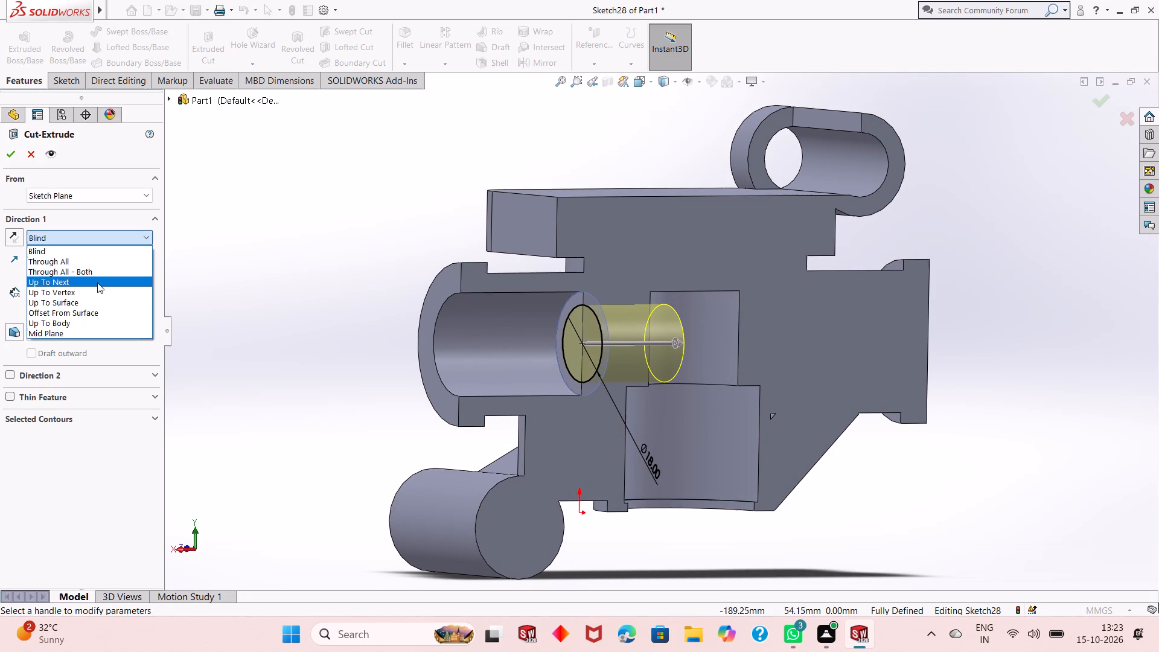
{"action": "left_click", "coordinate": [97, 283]}
{"action": "middle_click_drag", "start_coordinate": [604, 379], "coordinate": [539, 407]}
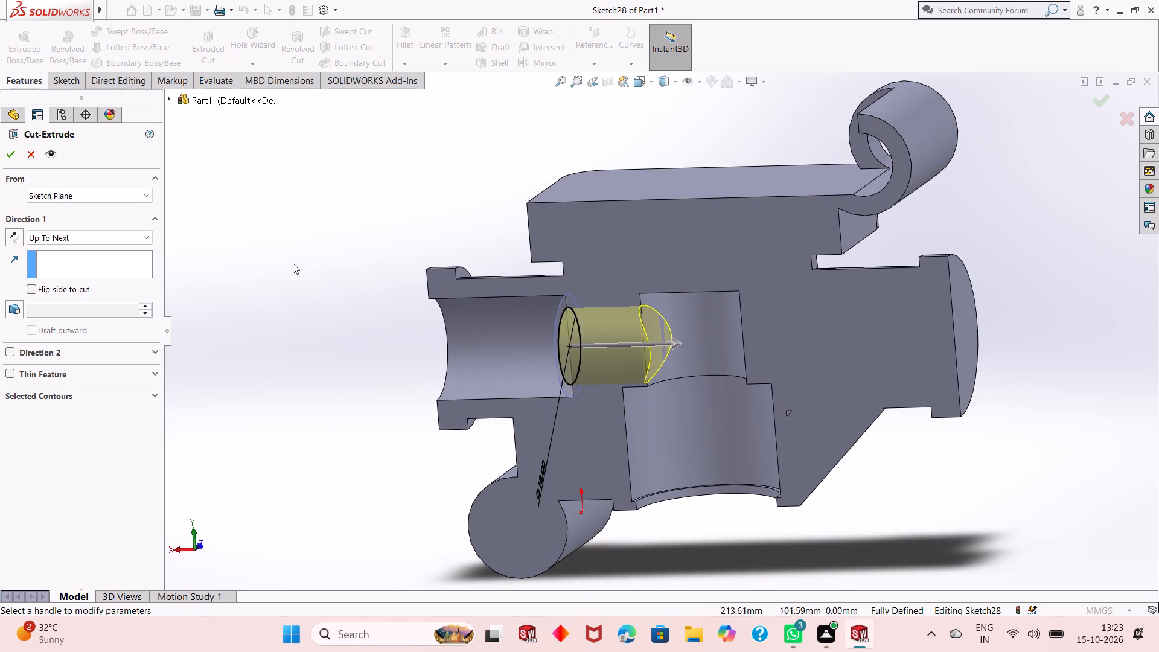
{"action": "left_click", "coordinate": [17, 155]}
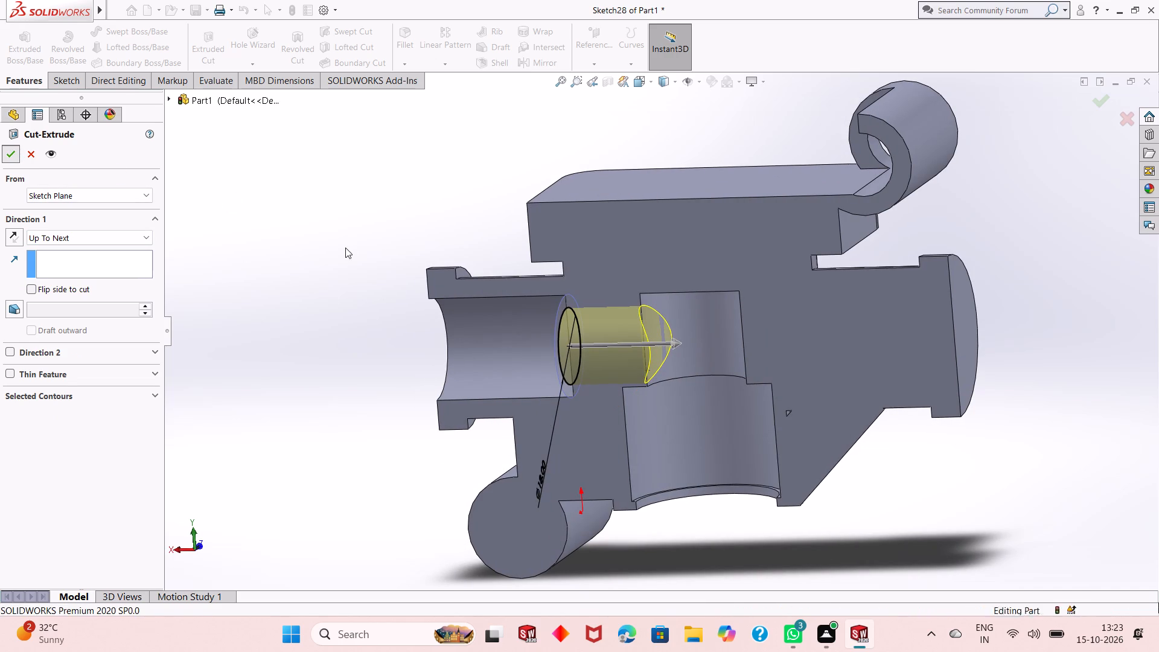
{"action": "key", "text": "Escape"}
Examine in section view how the 18 mm connecting bore meets the horizontal bore and the stepped vertical bore.
{"action": "middle_click_drag", "start_coordinate": [395, 339], "coordinate": [396, 340]}
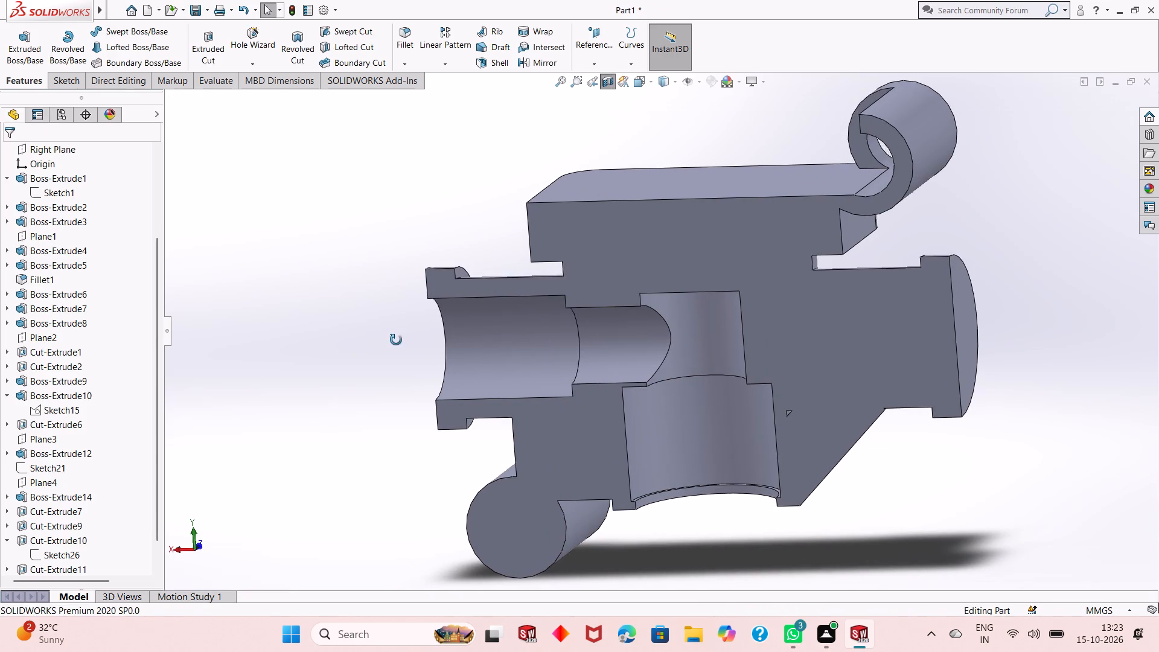
{"action": "middle_click_drag", "start_coordinate": [396, 340], "coordinate": [414, 317]}
{"action": "middle_click_drag", "start_coordinate": [416, 316], "coordinate": [453, 293]}
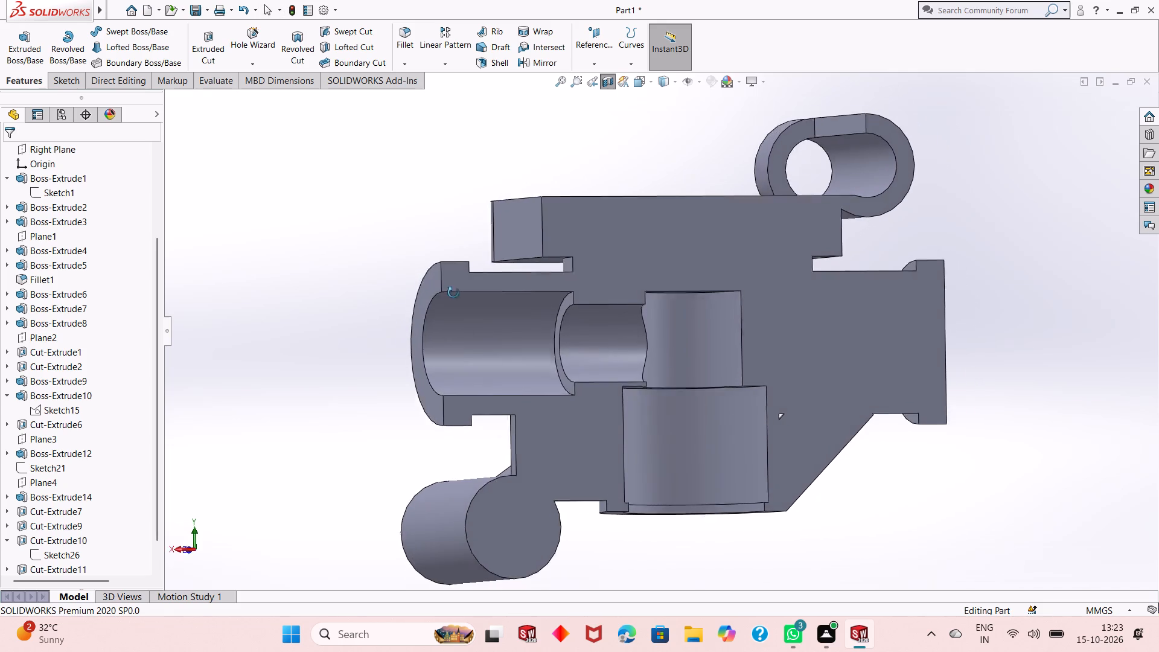
{"action": "middle_click_drag", "start_coordinate": [453, 293], "coordinate": [473, 287]}
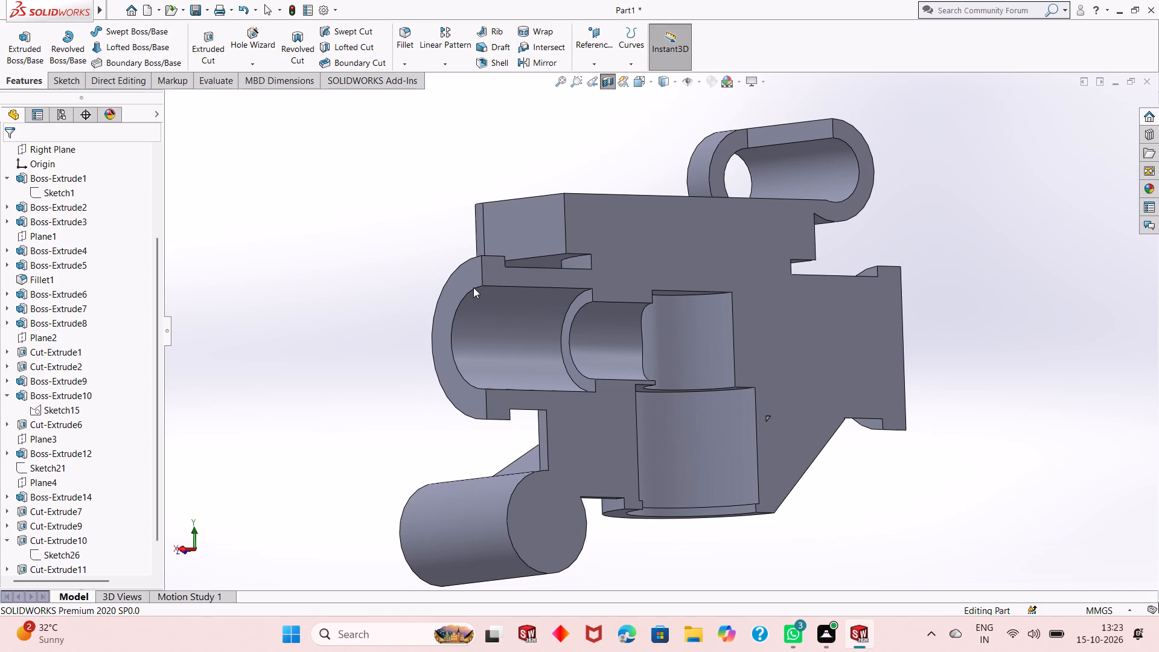
{"action": "middle_click_drag", "start_coordinate": [473, 287], "coordinate": [456, 295]}
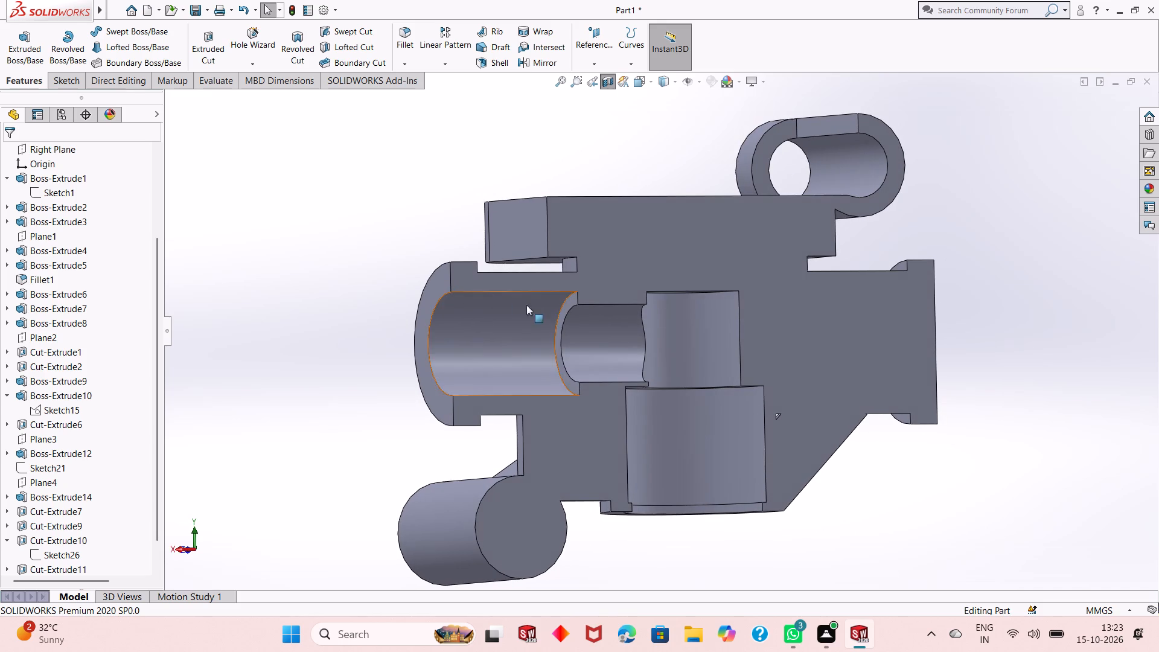
{"action": "middle_click_drag", "start_coordinate": [689, 356], "coordinate": [665, 321]}
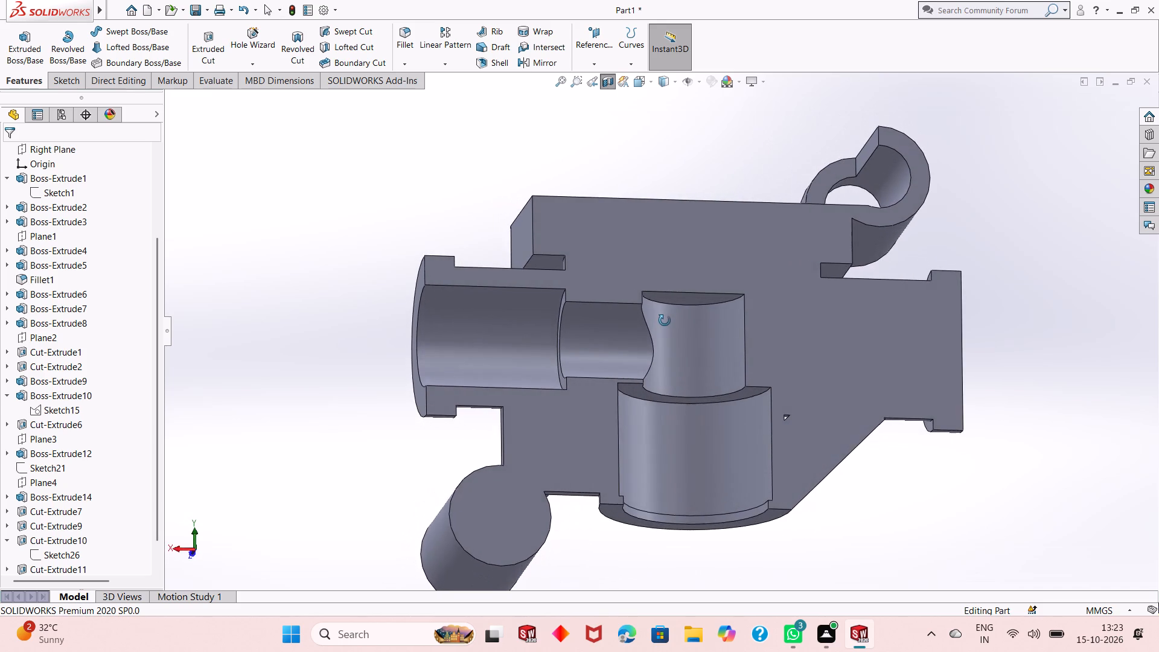
{"action": "middle_click_drag", "start_coordinate": [665, 321], "coordinate": [661, 366]}
{"action": "scroll", "coordinate": [669, 363], "scroll_direction": "down", "scroll_amount": 1}
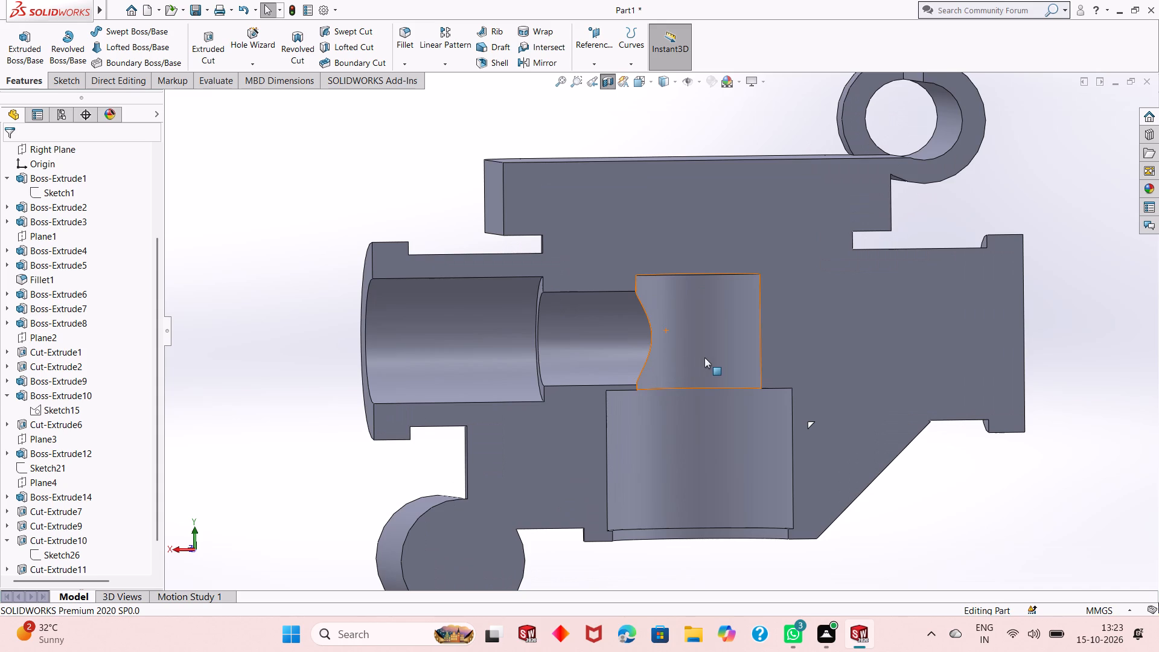
{"action": "middle_click_drag", "start_coordinate": [704, 357], "coordinate": [695, 360]}
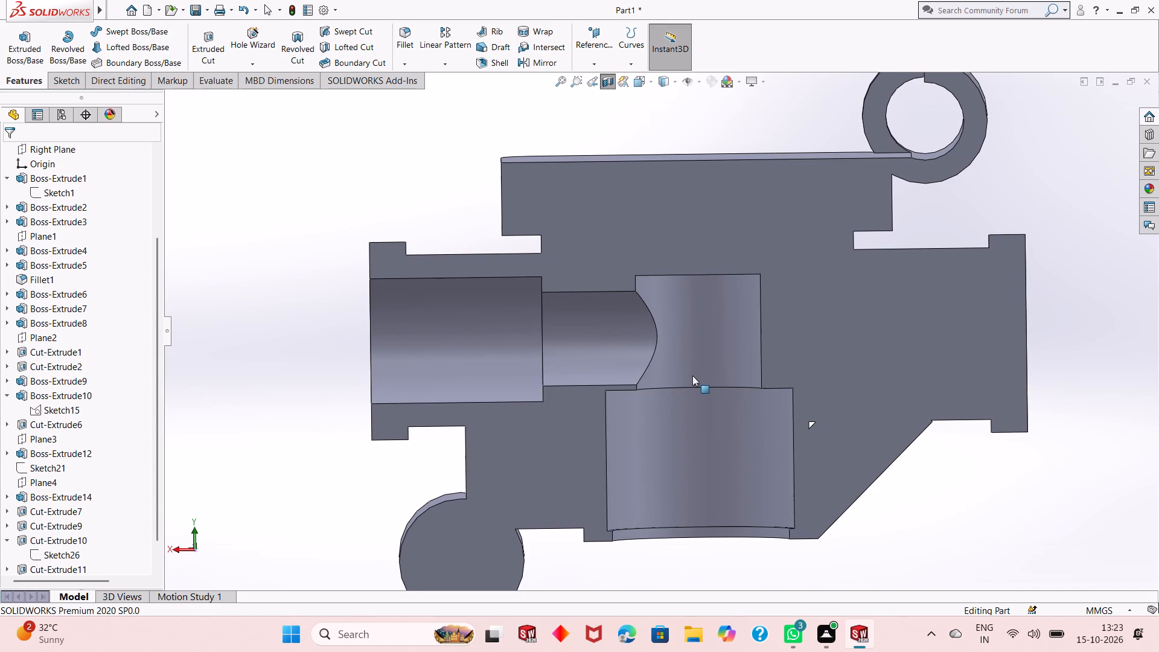
{"action": "scroll", "coordinate": [692, 376], "scroll_direction": "up", "scroll_amount": 1}
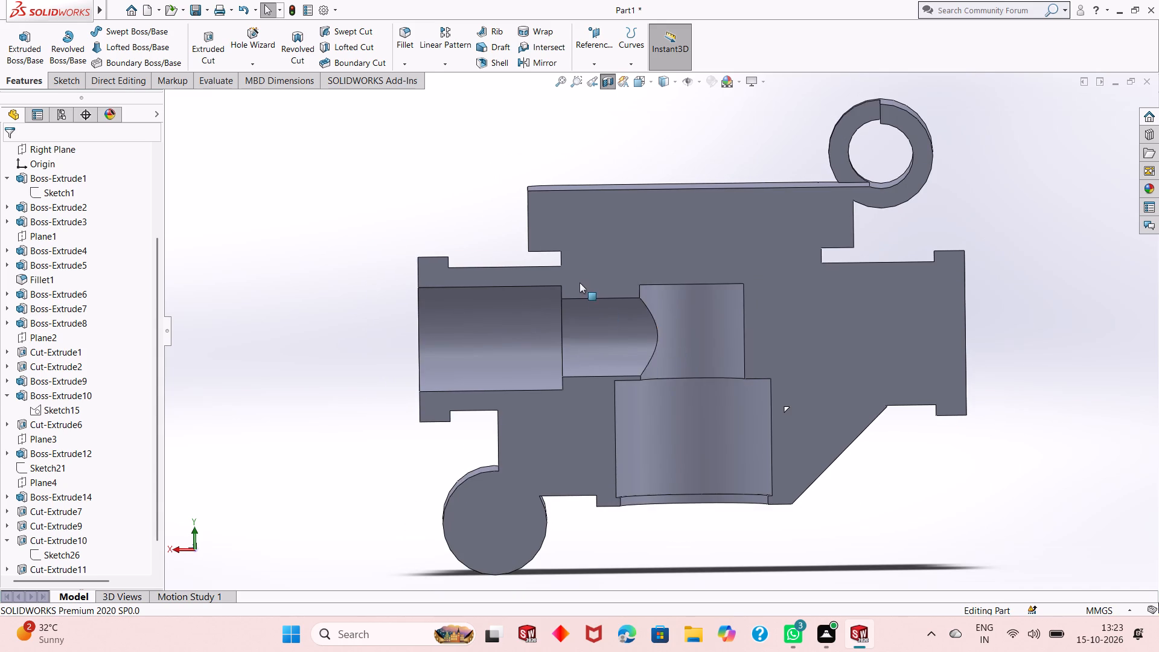
{"action": "scroll", "coordinate": [577, 281], "scroll_direction": "down", "scroll_amount": 2}
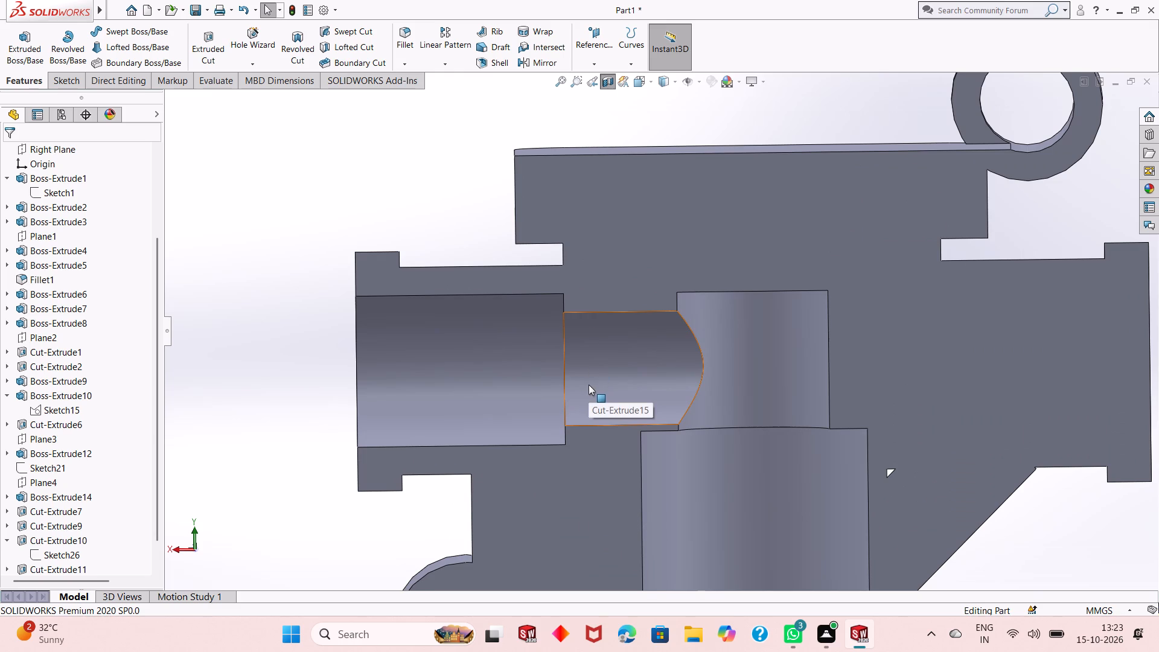
{"action": "scroll", "coordinate": [589, 385], "scroll_direction": "down", "scroll_amount": 1}
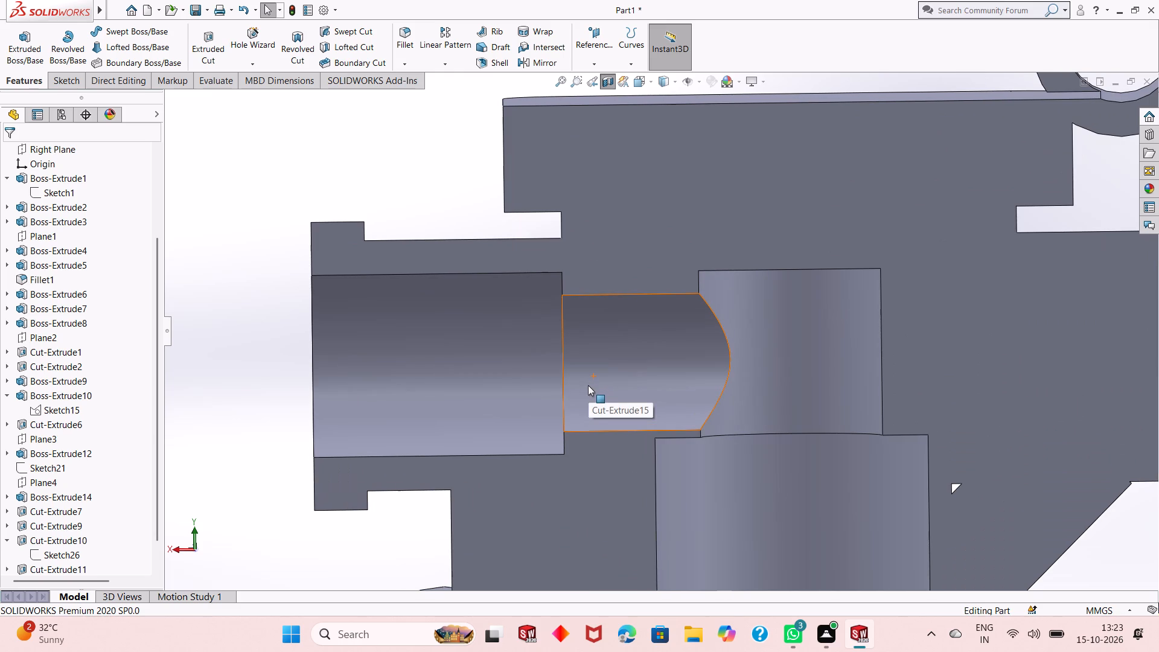
{"action": "scroll", "coordinate": [588, 385], "scroll_direction": "up", "scroll_amount": 1}
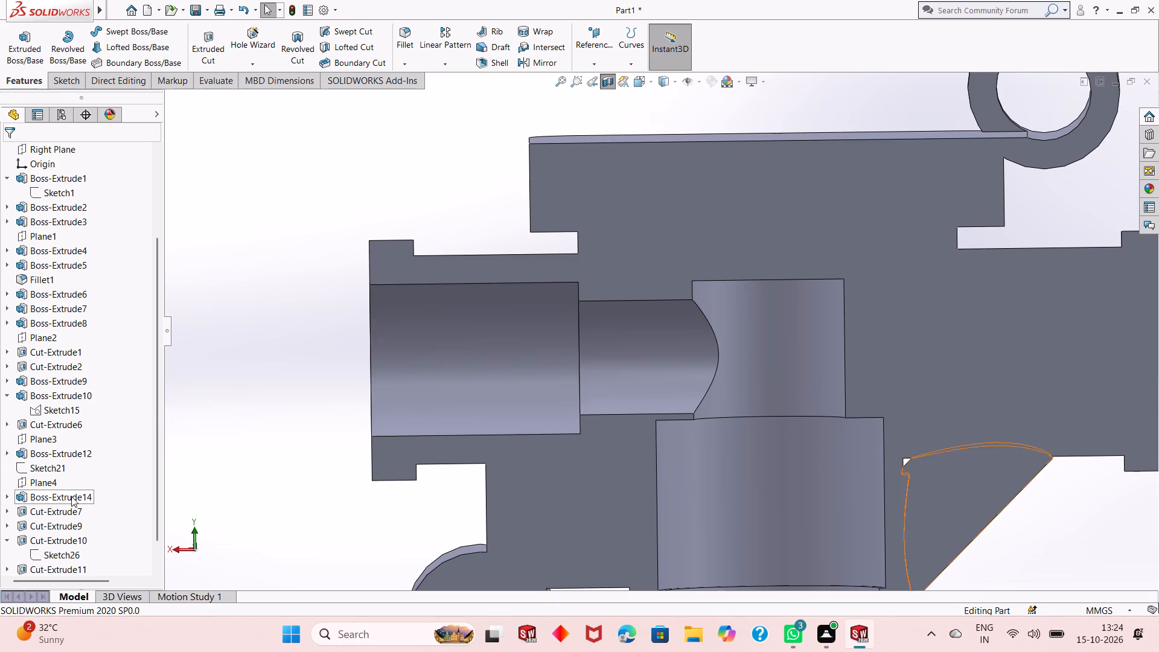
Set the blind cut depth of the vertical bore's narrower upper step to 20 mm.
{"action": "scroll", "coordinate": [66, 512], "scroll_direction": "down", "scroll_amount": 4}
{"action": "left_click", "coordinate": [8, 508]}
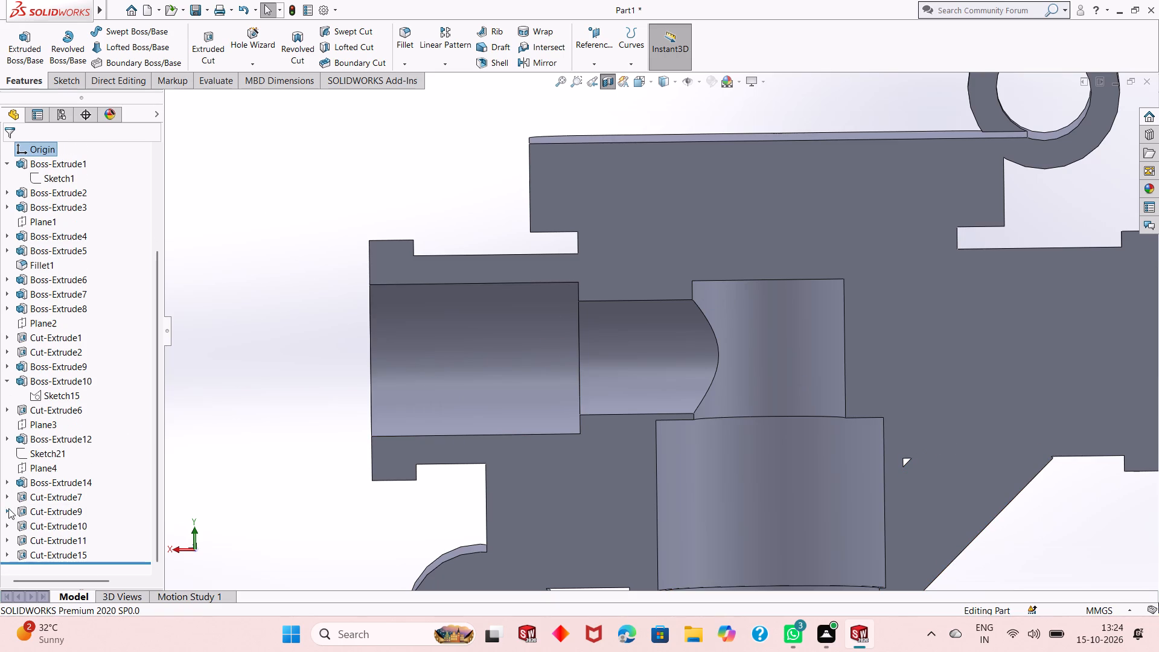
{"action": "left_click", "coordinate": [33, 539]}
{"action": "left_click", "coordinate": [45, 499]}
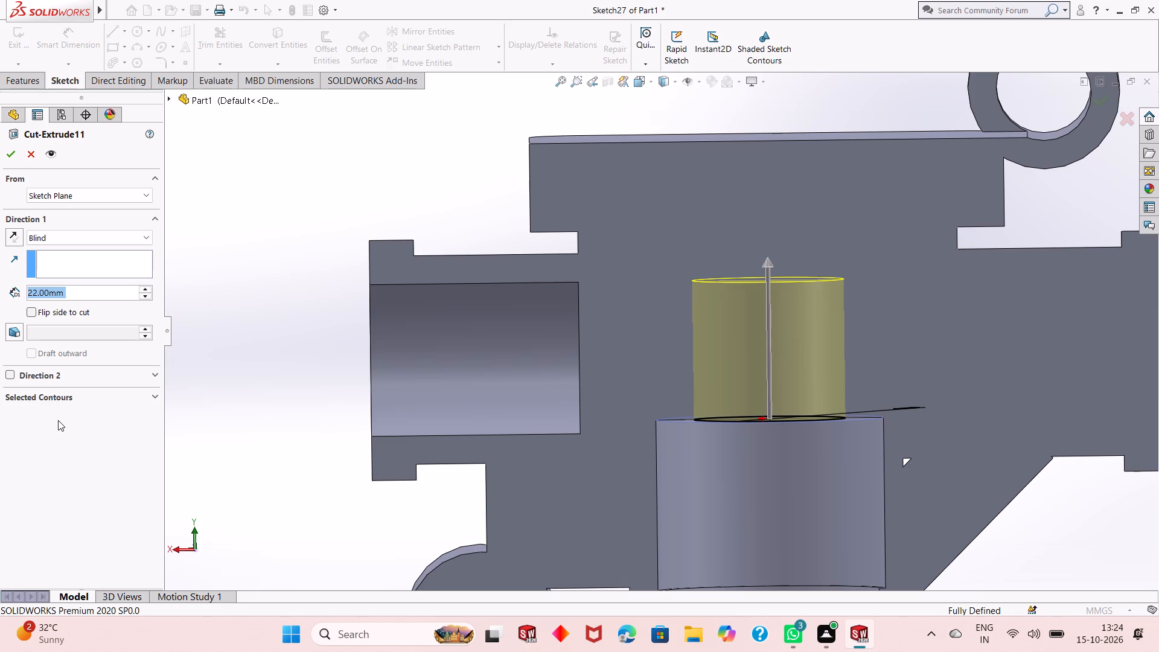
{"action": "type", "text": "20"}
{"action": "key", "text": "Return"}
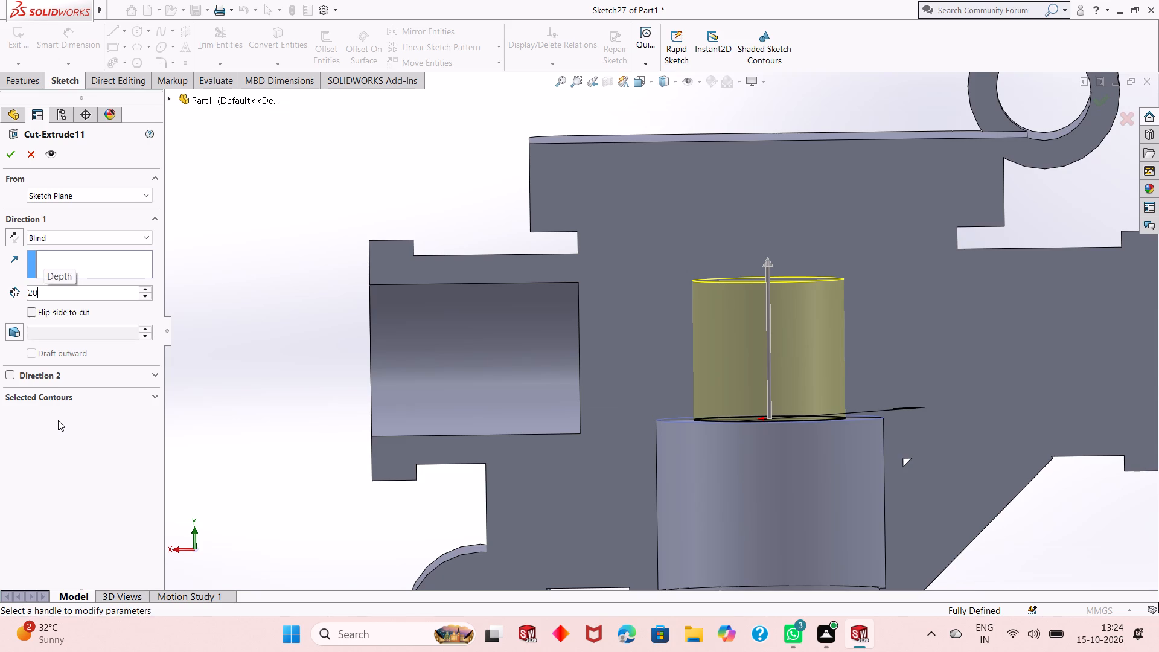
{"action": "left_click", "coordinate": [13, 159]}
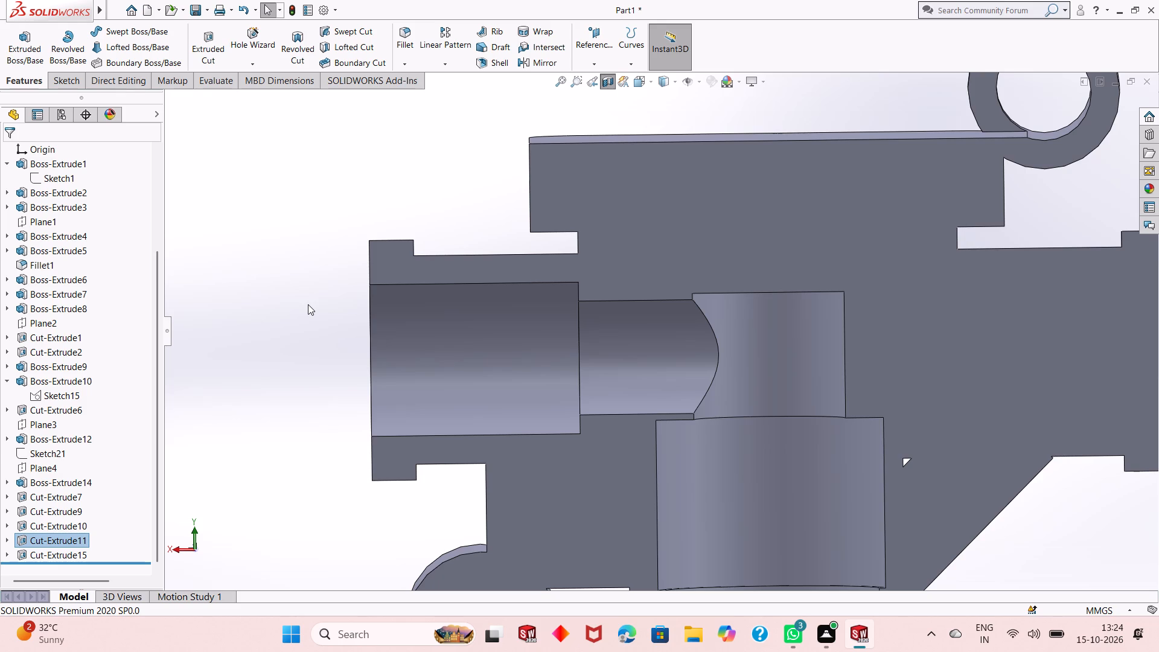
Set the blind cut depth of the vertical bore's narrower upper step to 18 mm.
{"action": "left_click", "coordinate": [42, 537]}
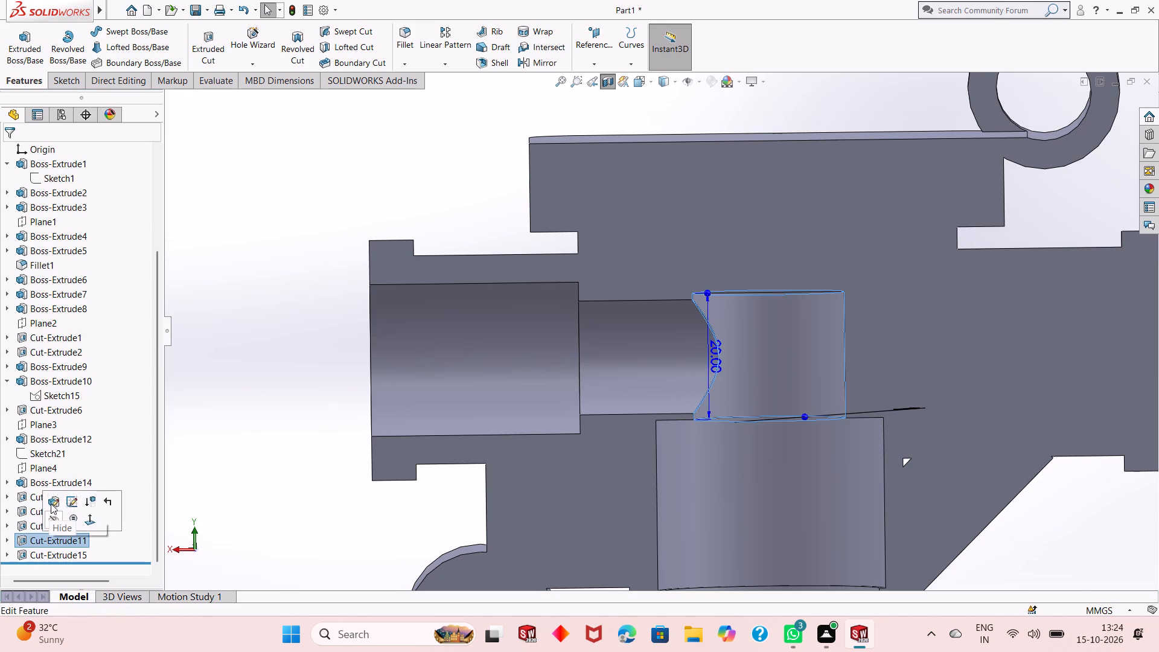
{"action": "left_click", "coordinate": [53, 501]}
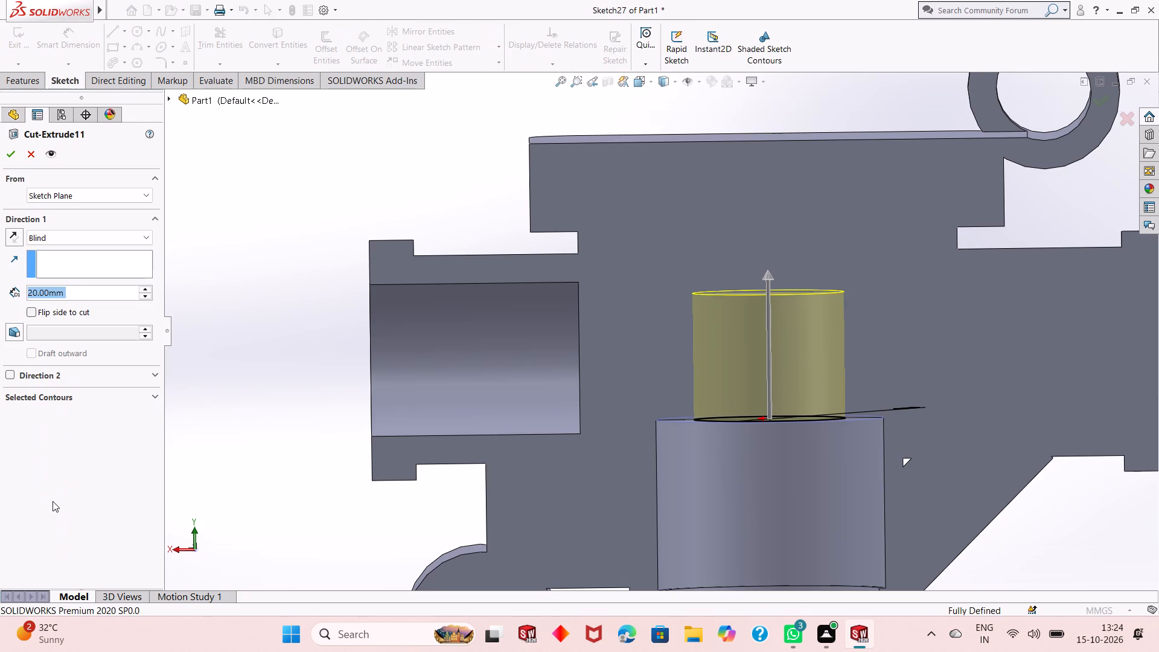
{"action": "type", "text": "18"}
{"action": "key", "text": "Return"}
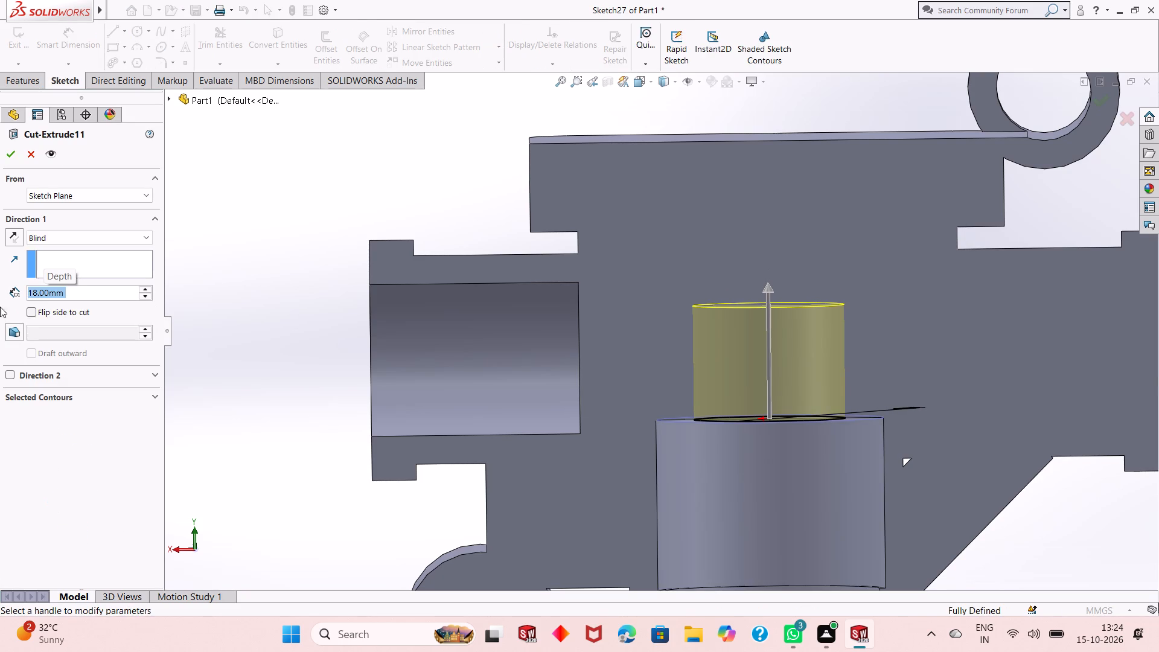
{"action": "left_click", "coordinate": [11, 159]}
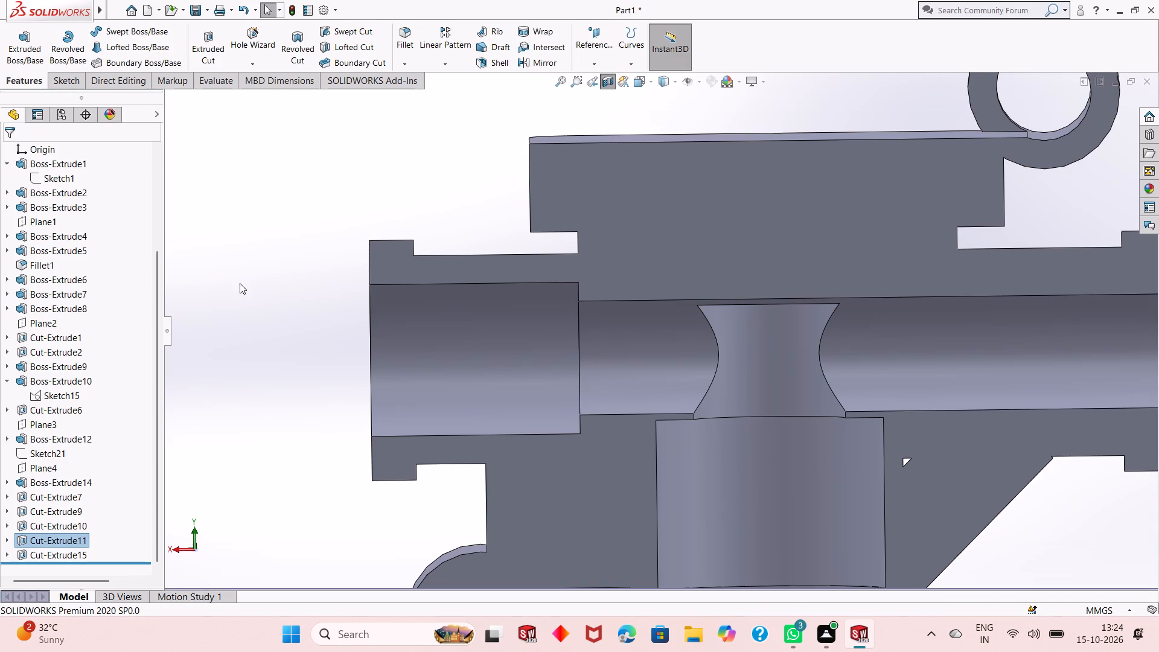
Set the blind cut depth of the vertical bore's narrower upper step to 19 mm.
{"action": "left_click", "coordinate": [71, 543]}
{"action": "left_click", "coordinate": [82, 510]}
{"action": "type", "text": "19"}
{"action": "key", "text": "Return"}
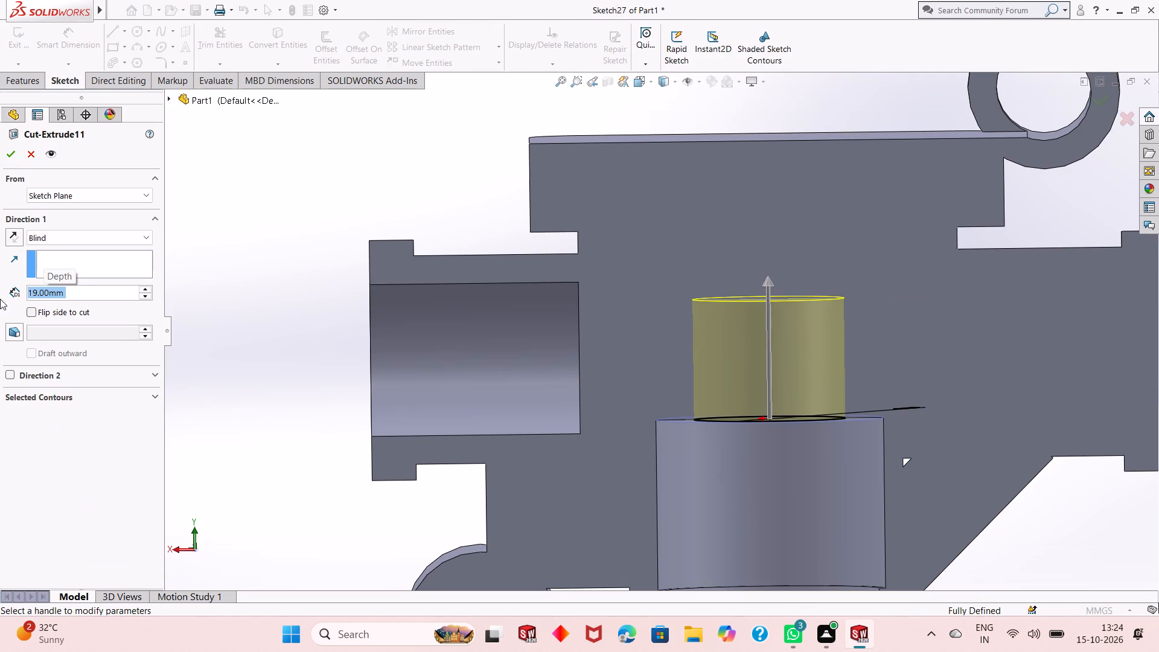
{"action": "left_click", "coordinate": [19, 152]}
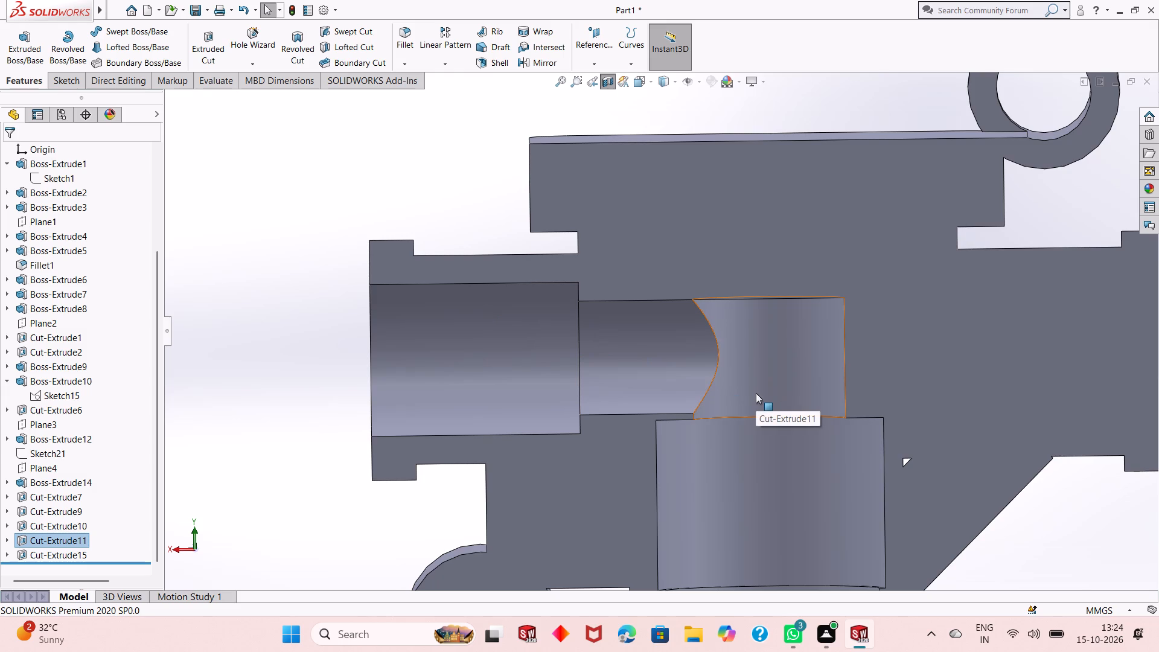
Examine the sectioned body from several angles, checking where the connecting bore meets the top of the stepped vertical bore.
{"action": "scroll", "coordinate": [742, 385], "scroll_direction": "down", "scroll_amount": 1}
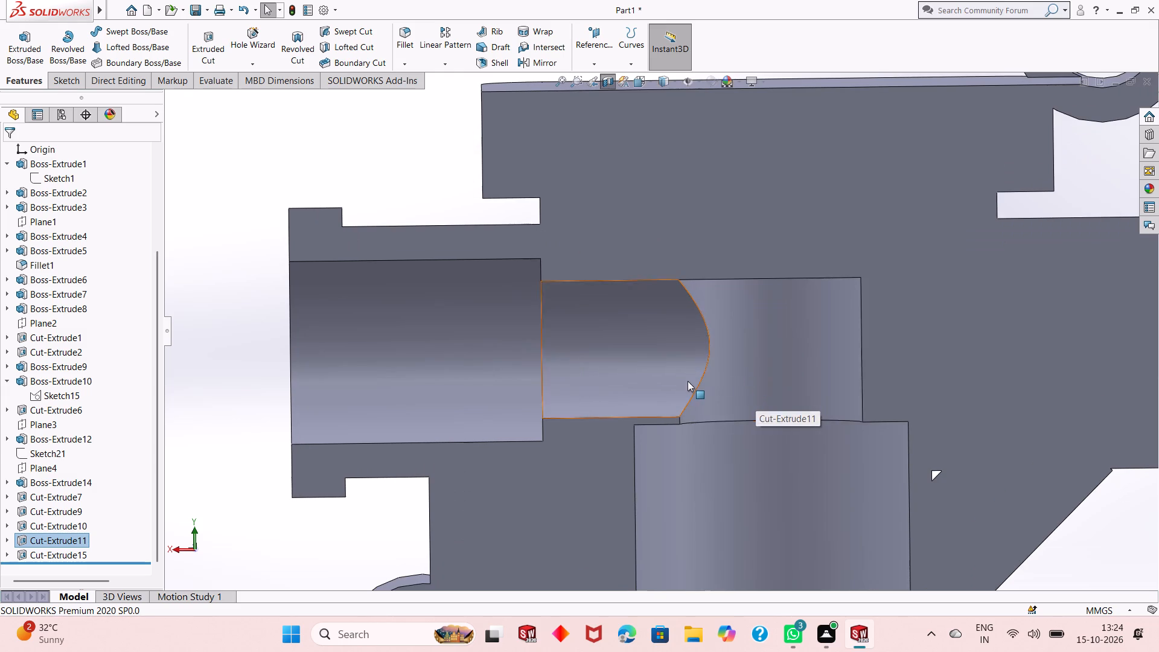
{"action": "scroll", "coordinate": [688, 382], "scroll_direction": "up", "scroll_amount": 3}
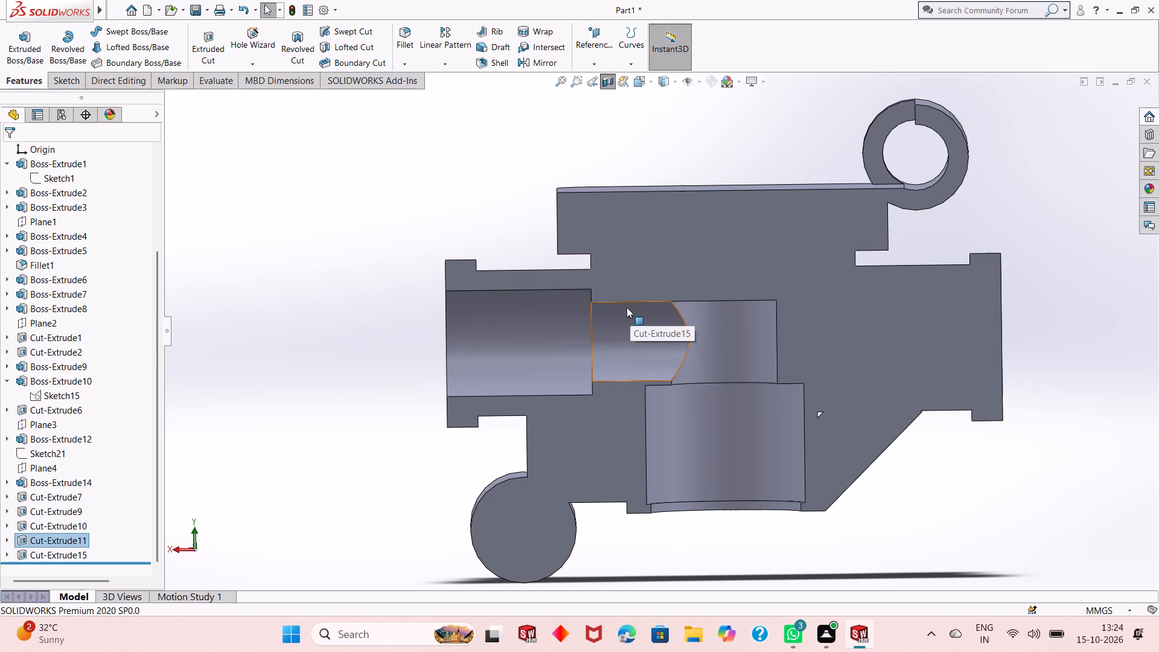
{"action": "middle_click_drag", "start_coordinate": [704, 262], "coordinate": [720, 305]}
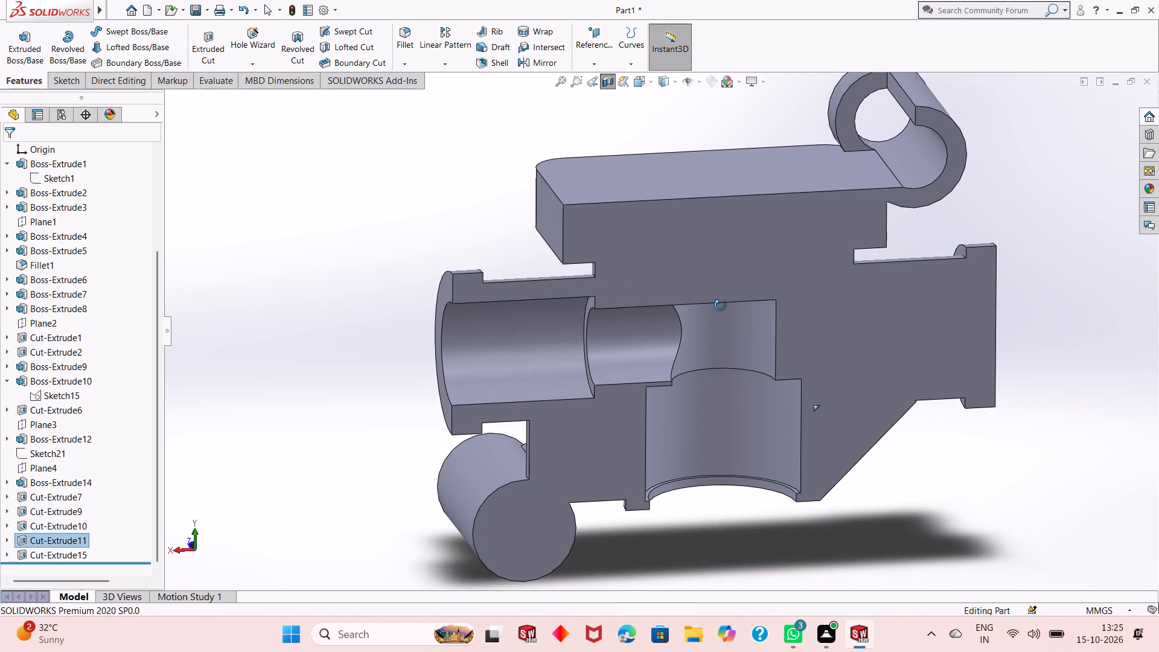
{"action": "middle_click_drag", "start_coordinate": [720, 305], "coordinate": [717, 275]}
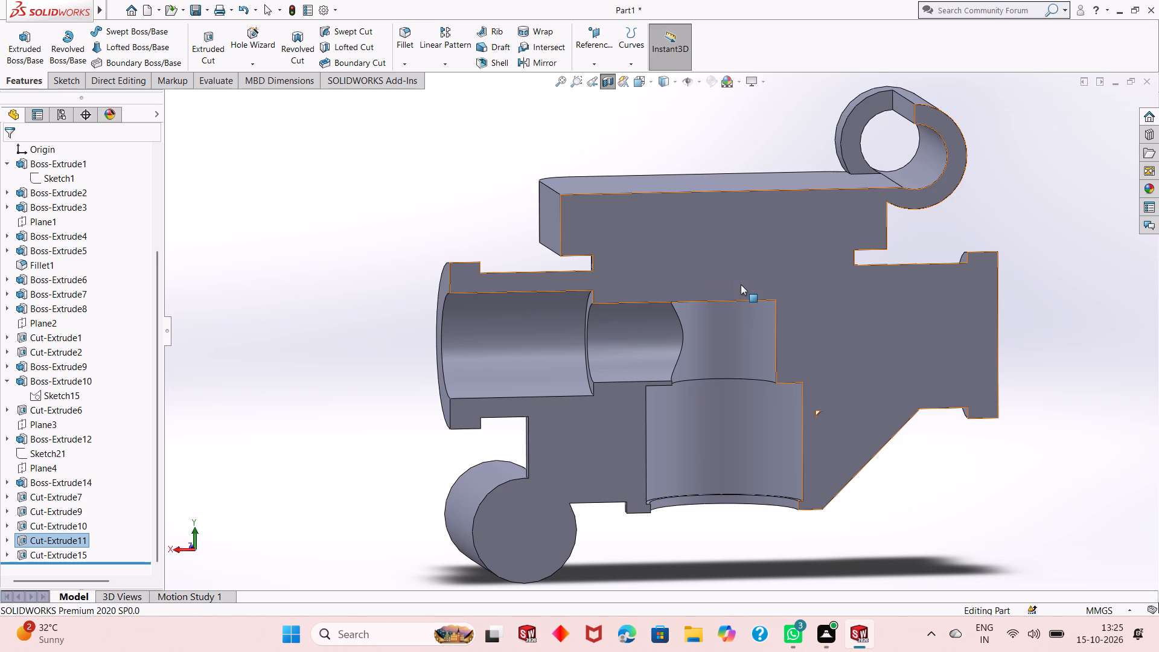
{"action": "key", "text": "ctrl+8"}
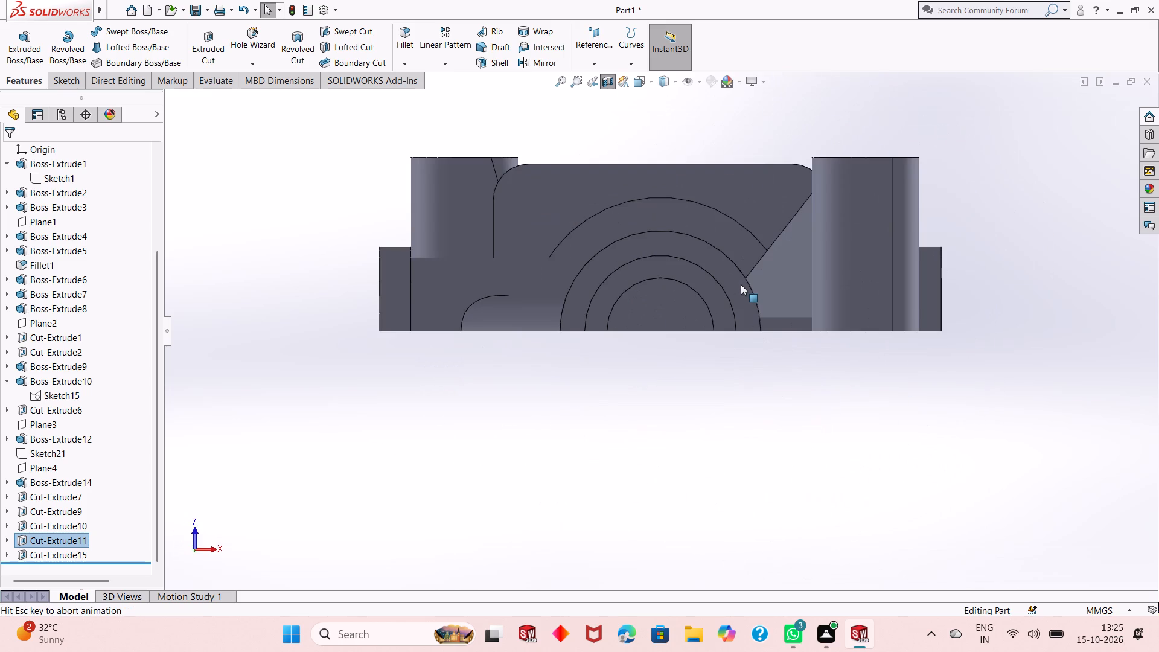
{"action": "key", "text": "ctrl+8"}
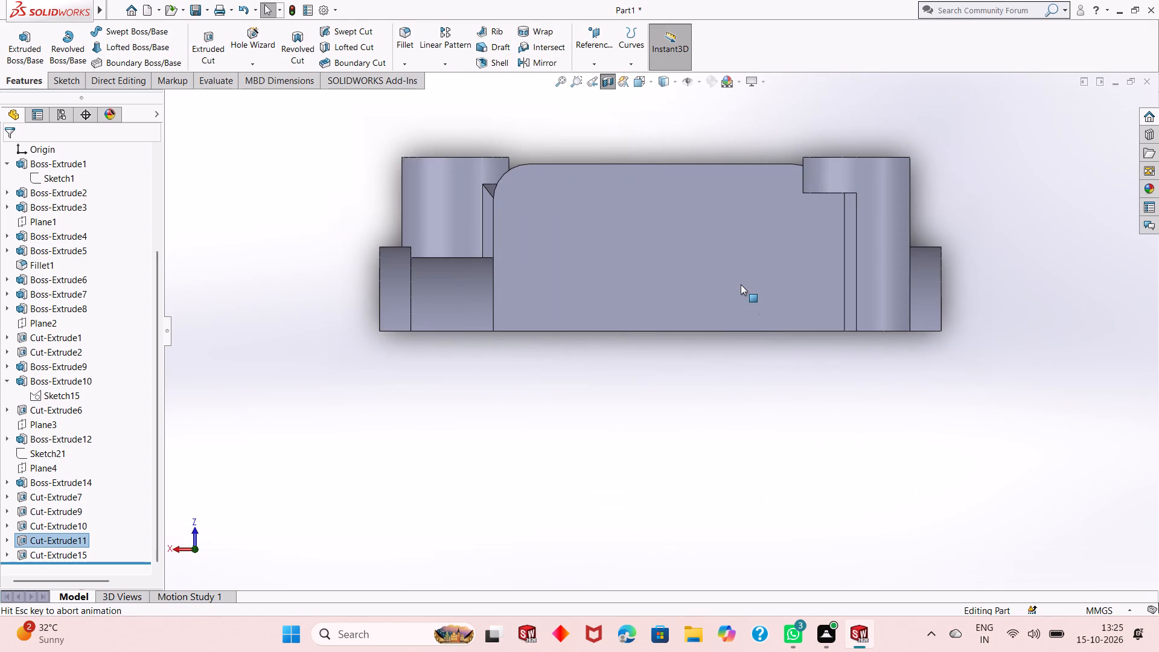
{"action": "middle_click_drag", "start_coordinate": [746, 413], "coordinate": [745, 280]}
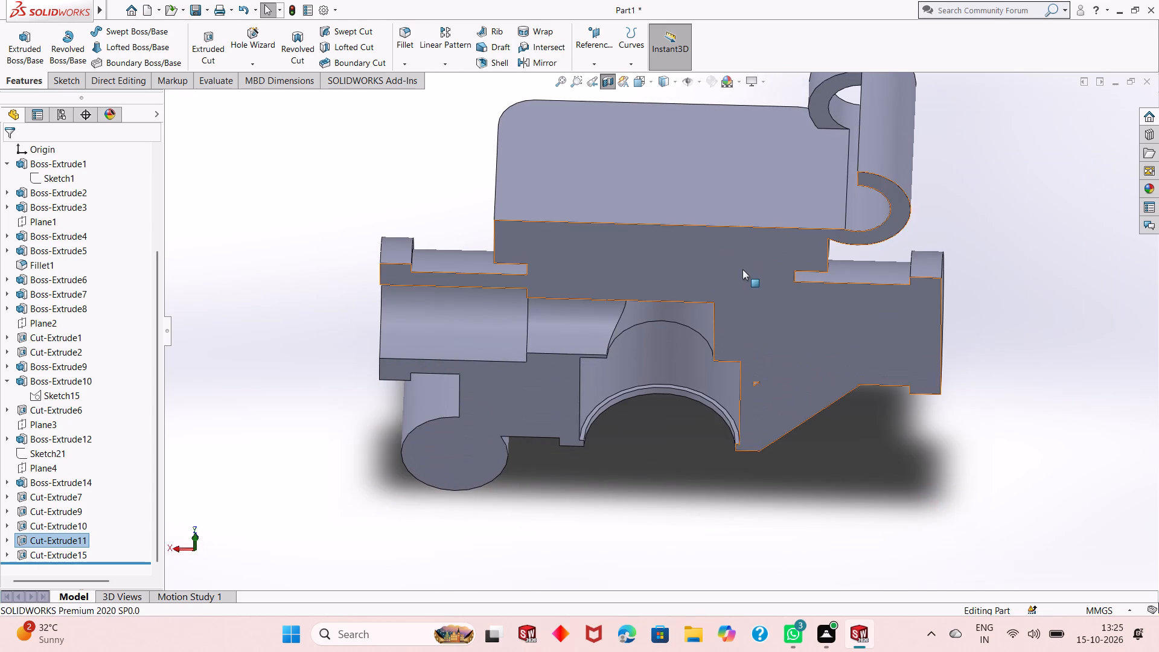
{"action": "middle_click_drag", "start_coordinate": [790, 420], "coordinate": [790, 344]}
{"action": "scroll", "coordinate": [800, 347], "scroll_direction": "up", "scroll_amount": 1}
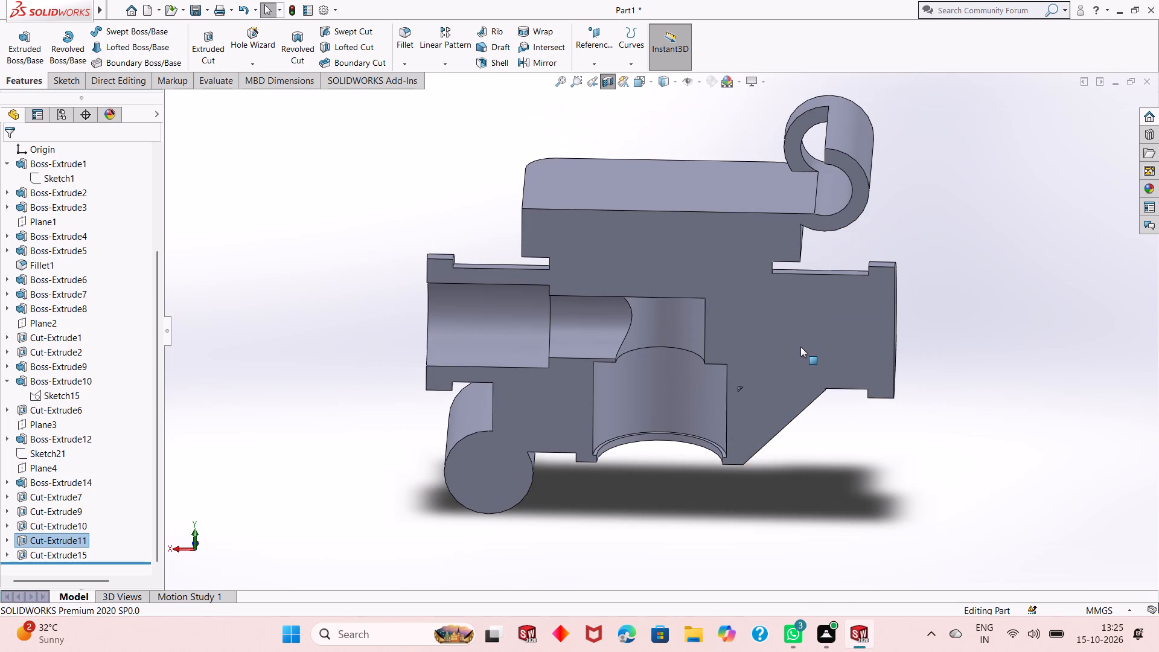
{"action": "left_click", "coordinate": [800, 347]}
{"action": "key", "text": "ctrl+8"}
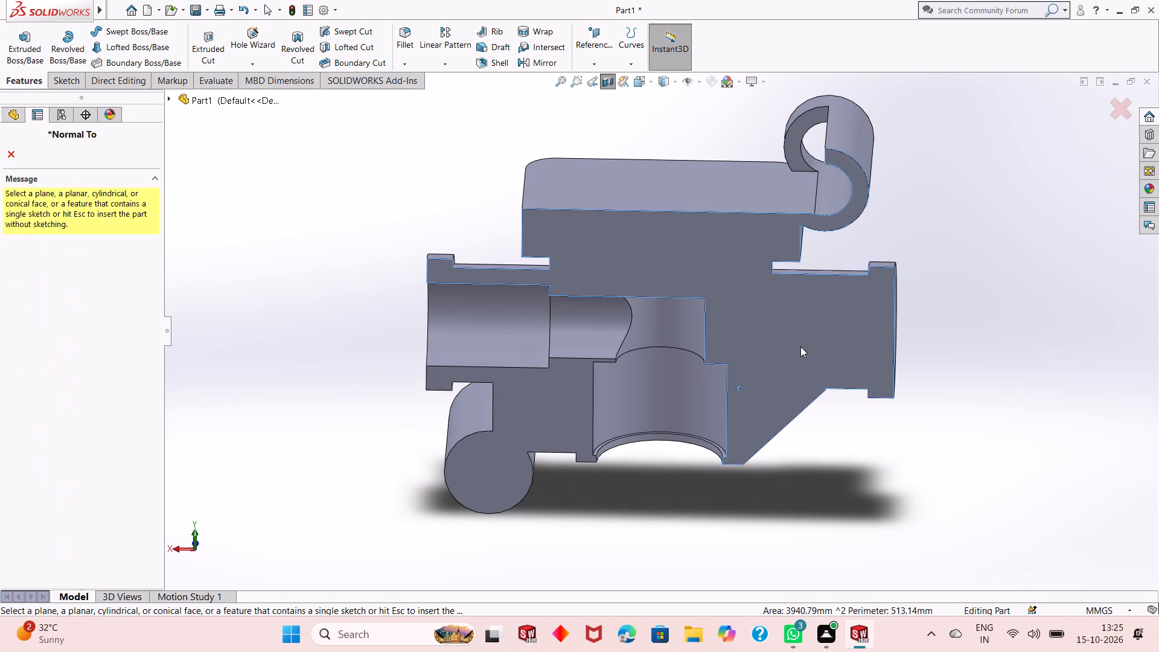
{"action": "key", "text": "Escape"}
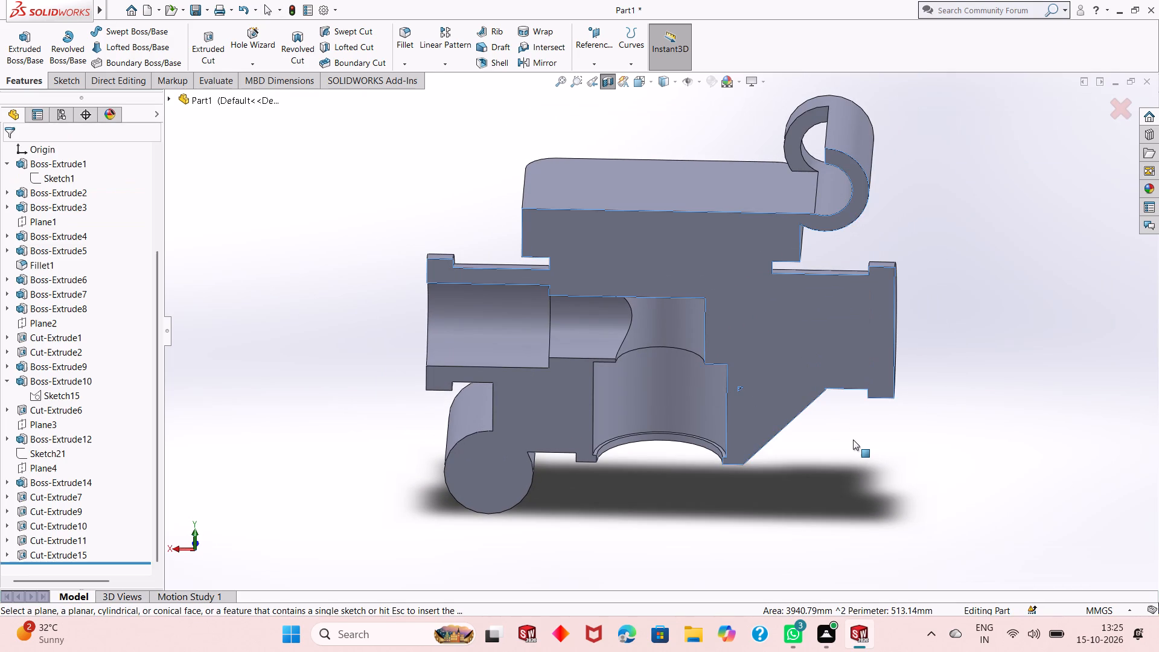
{"action": "key", "text": "ctrl+8"}
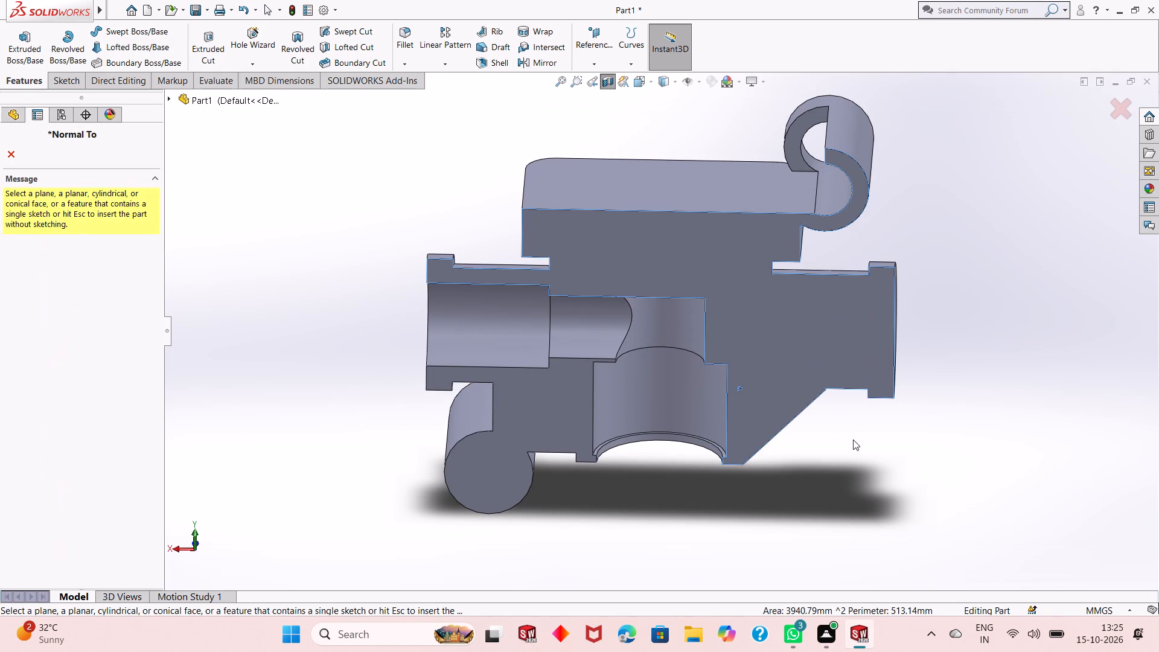
{"action": "key", "text": "Escape"}
{"action": "middle_click_drag", "start_coordinate": [857, 386], "coordinate": [858, 312]}
{"action": "key", "text": "Escape"}
{"action": "key", "text": "Escape"}
{"action": "scroll", "coordinate": [772, 281], "scroll_direction": "down", "scroll_amount": 3}
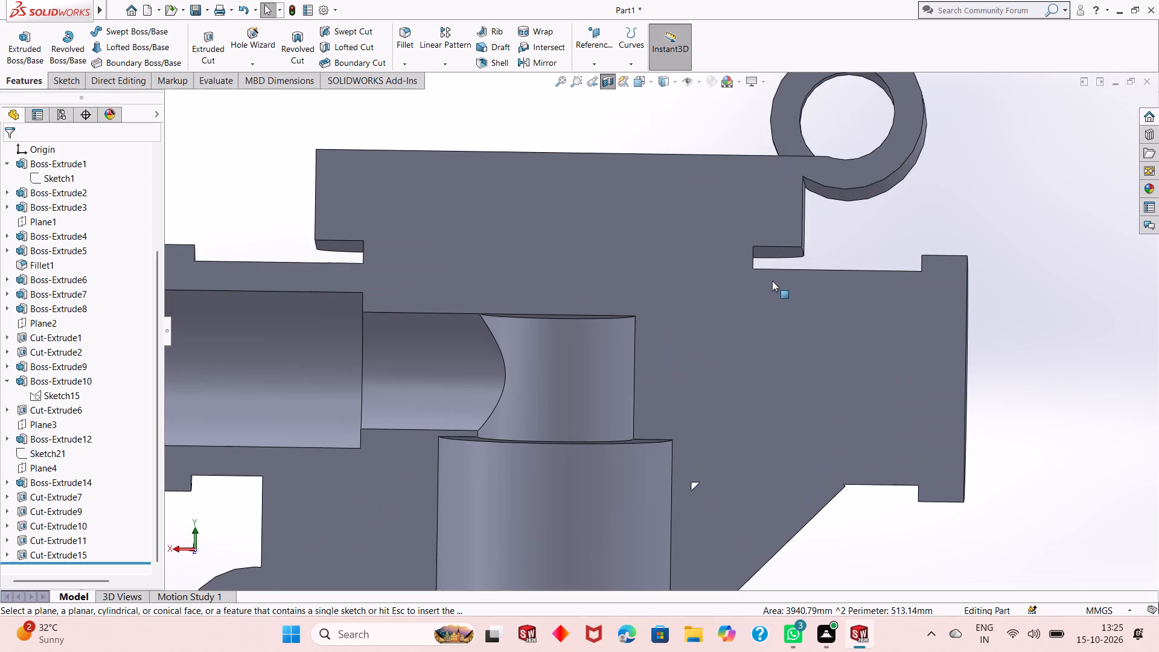
{"action": "scroll", "coordinate": [774, 347], "scroll_direction": "up", "scroll_amount": 3}
{"action": "middle_click_drag", "start_coordinate": [639, 294], "coordinate": [638, 334]}
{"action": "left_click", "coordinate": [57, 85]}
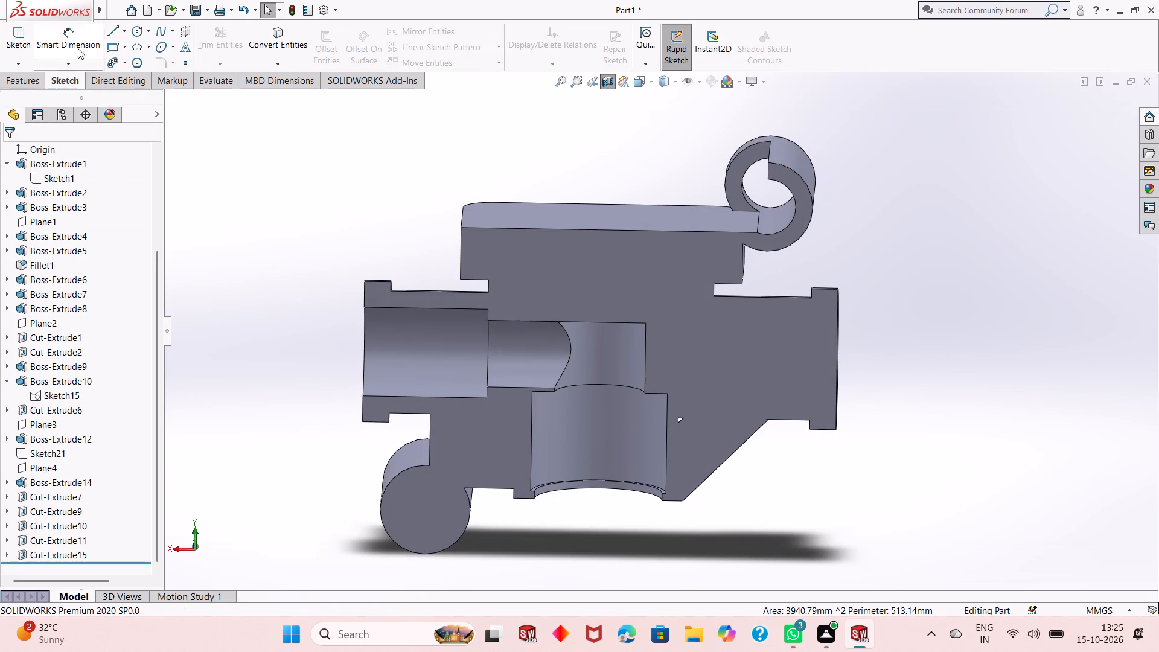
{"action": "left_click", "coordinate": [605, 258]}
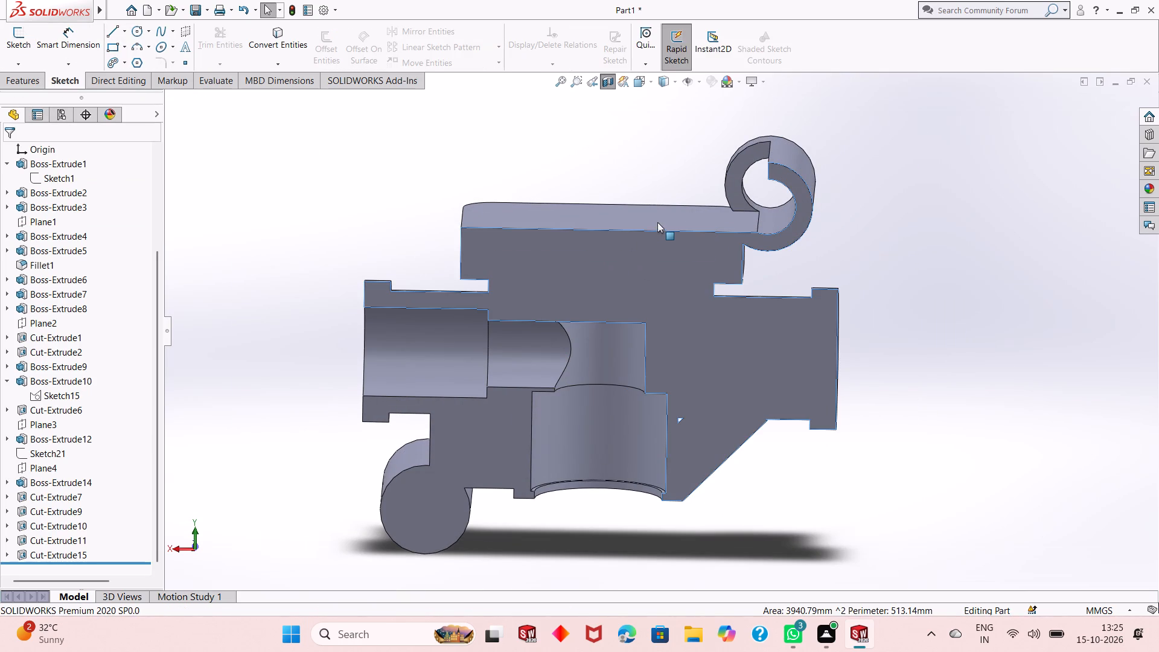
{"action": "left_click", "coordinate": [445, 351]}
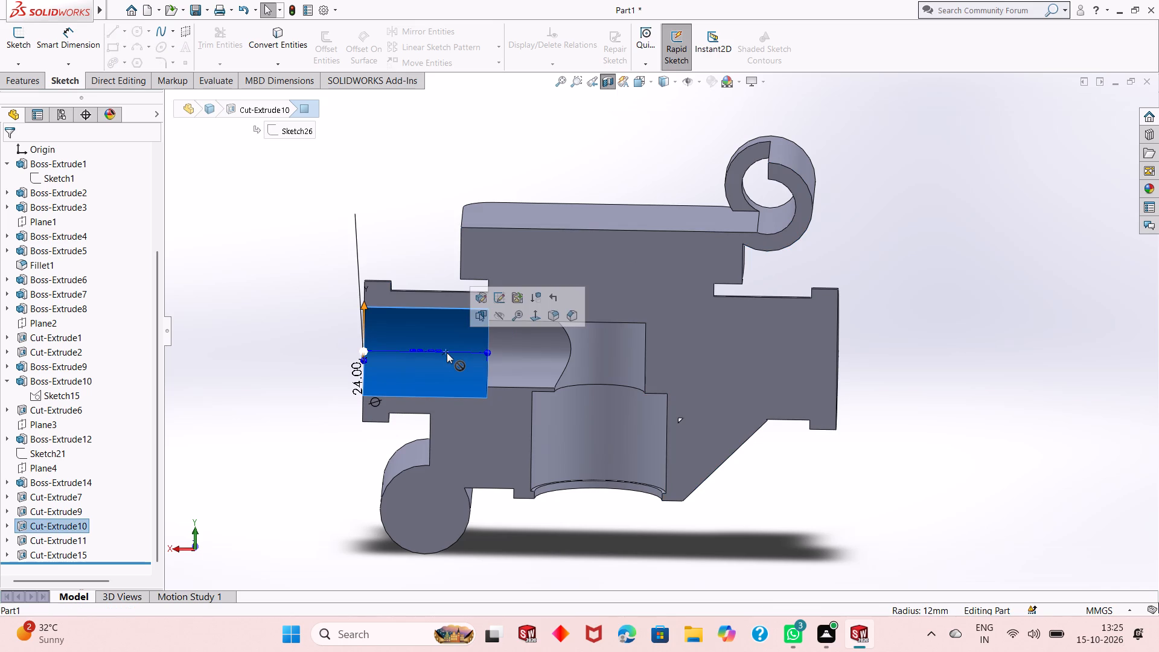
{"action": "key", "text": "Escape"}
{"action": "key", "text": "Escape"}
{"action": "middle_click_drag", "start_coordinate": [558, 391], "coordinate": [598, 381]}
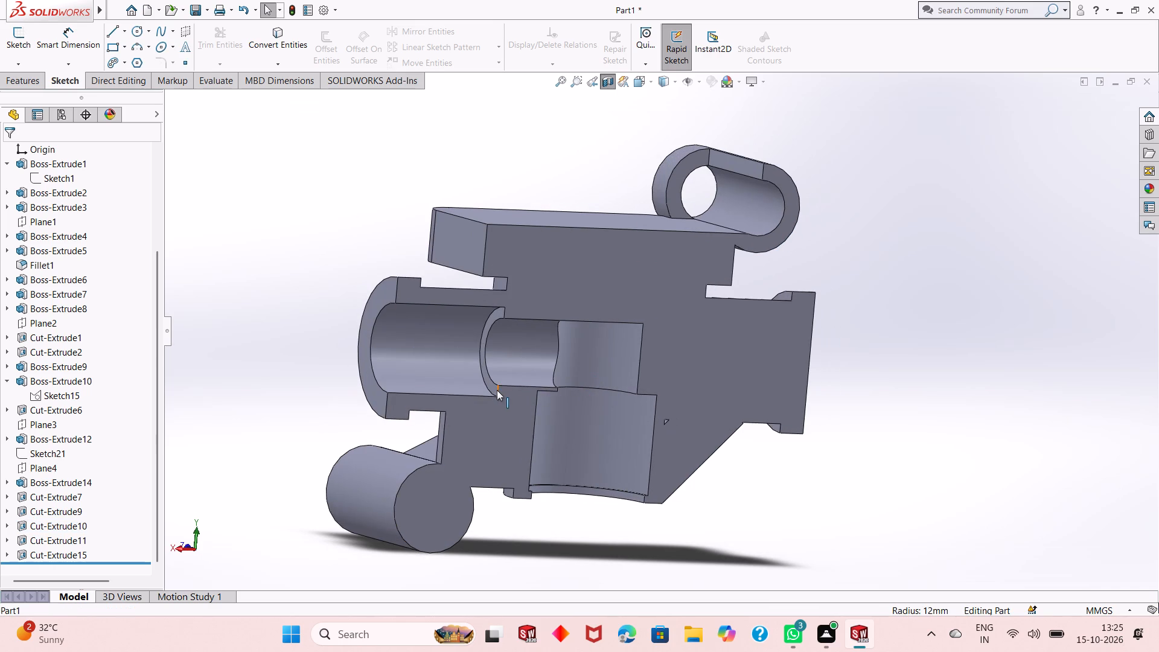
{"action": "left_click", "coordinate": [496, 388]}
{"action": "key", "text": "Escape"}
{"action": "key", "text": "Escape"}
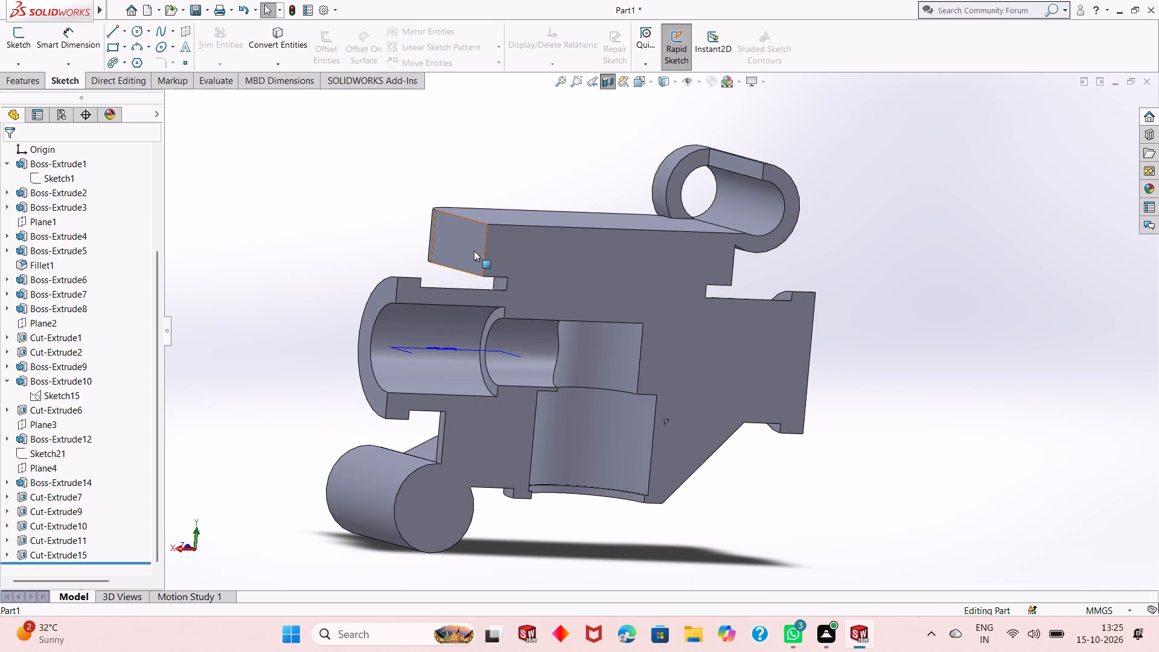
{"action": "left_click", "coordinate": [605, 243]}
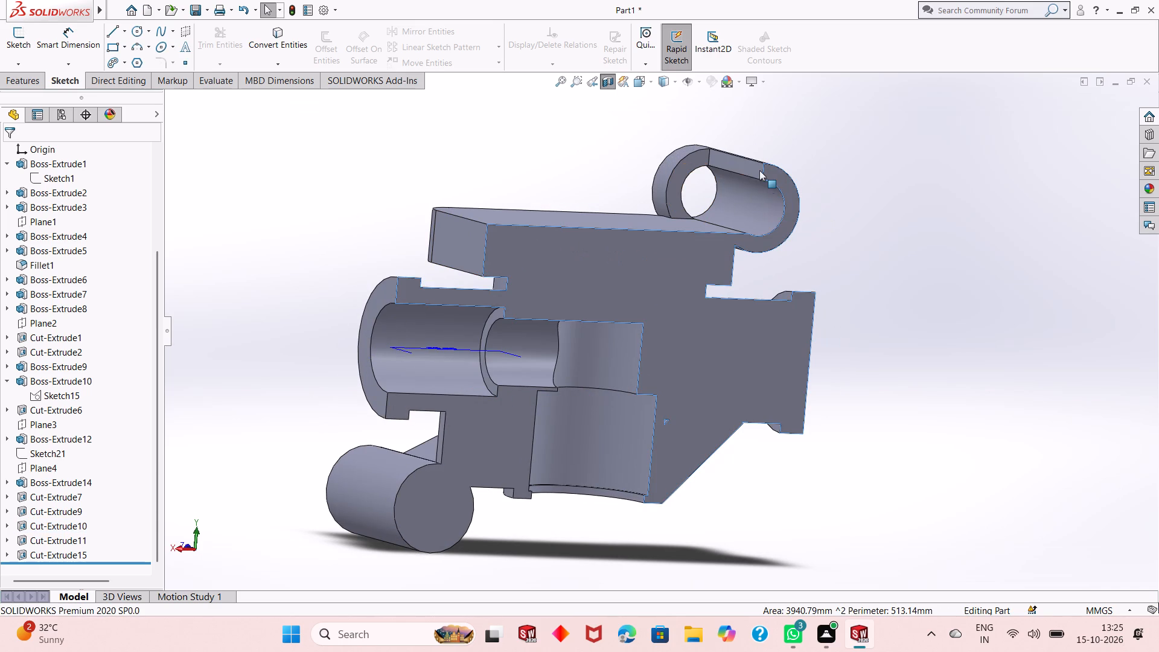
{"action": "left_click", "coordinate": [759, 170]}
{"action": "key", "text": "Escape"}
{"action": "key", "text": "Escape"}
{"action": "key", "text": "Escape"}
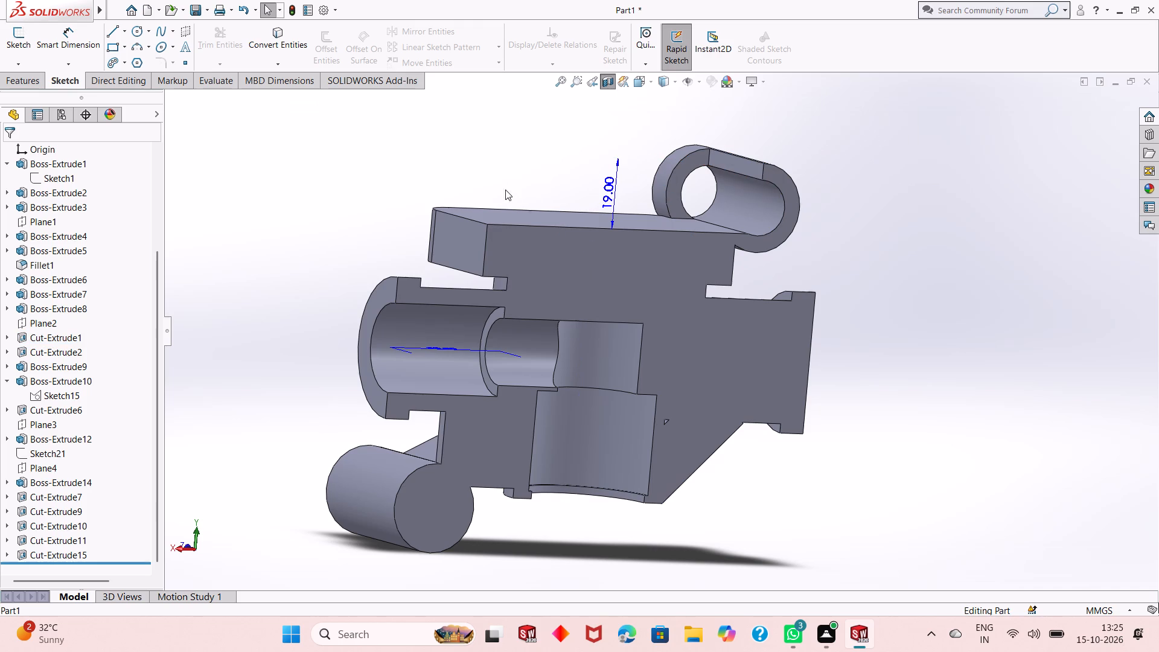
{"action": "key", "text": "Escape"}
Examine the sectioned body from several angles, including the horizontal cylinder's solid end face opposite the existing bore.
{"action": "middle_click_drag", "start_coordinate": [591, 327], "coordinate": [592, 353]}
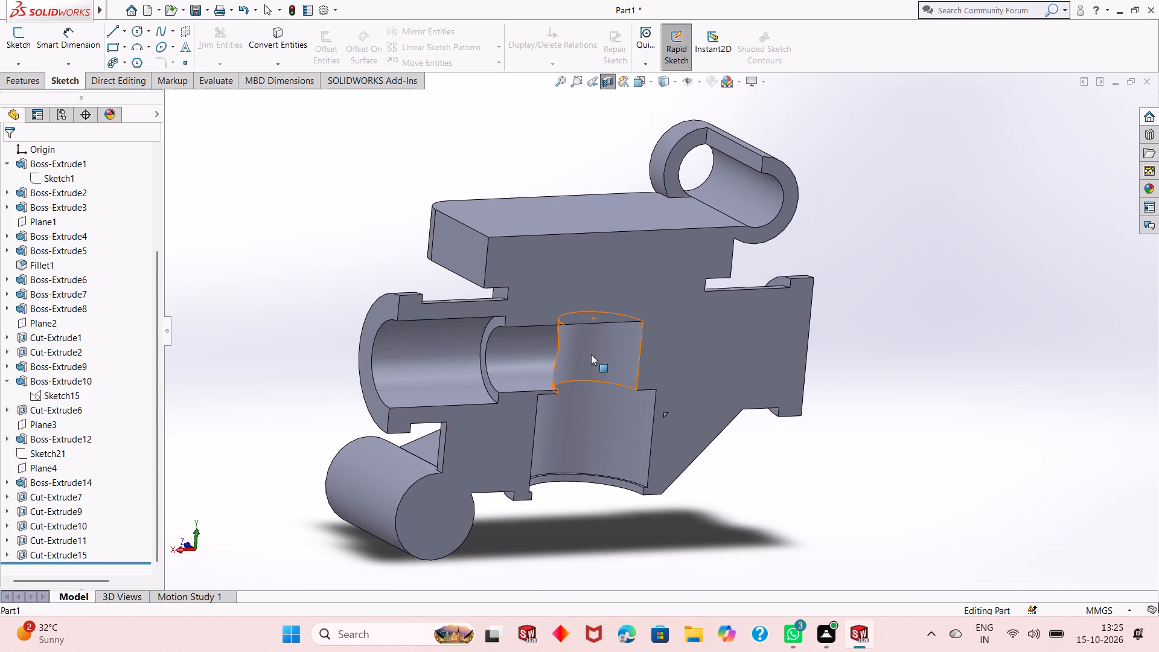
{"action": "key", "text": "Escape"}
{"action": "key", "text": "Escape"}
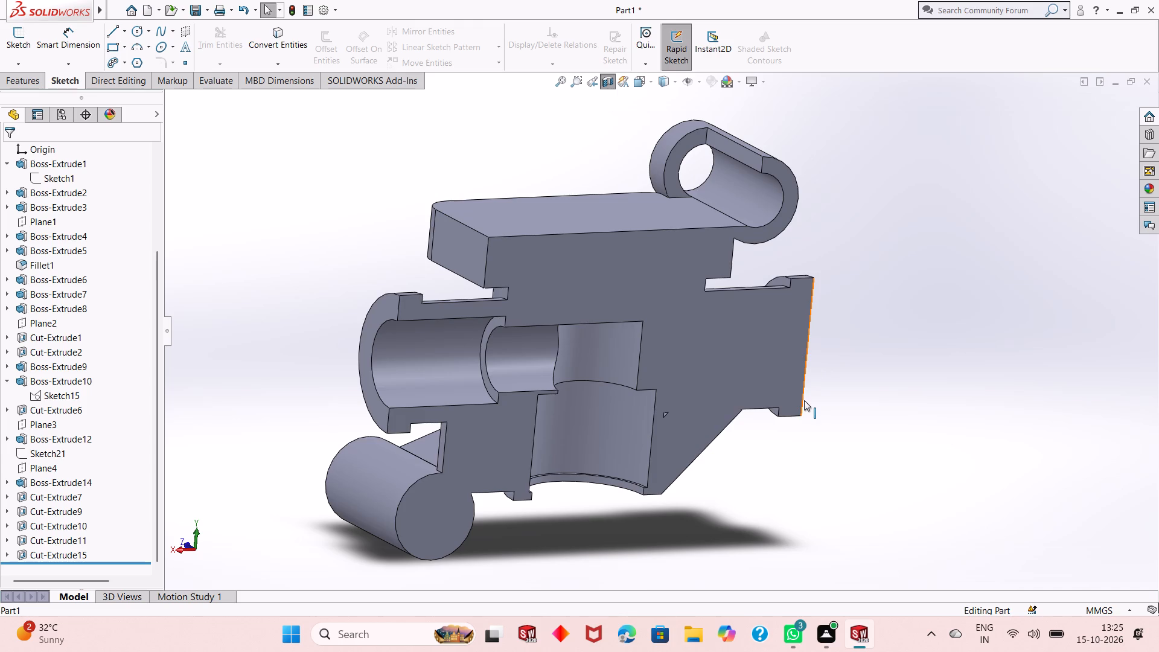
{"action": "middle_click_drag", "start_coordinate": [804, 400], "coordinate": [735, 402]}
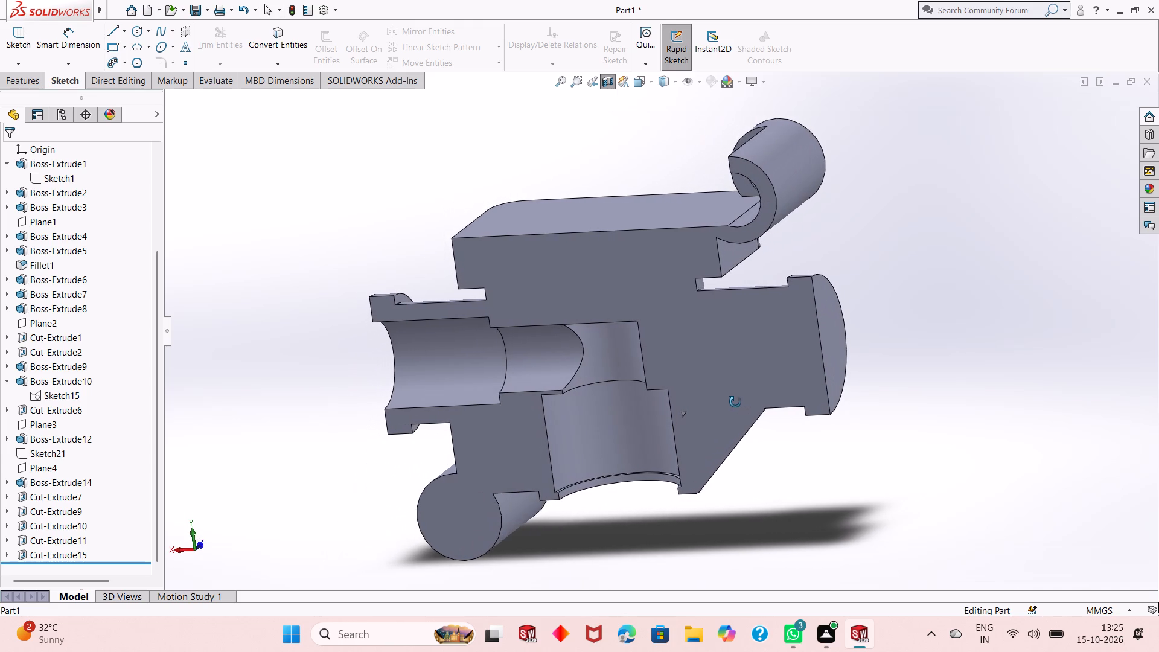
{"action": "middle_click_drag", "start_coordinate": [735, 402], "coordinate": [733, 402]}
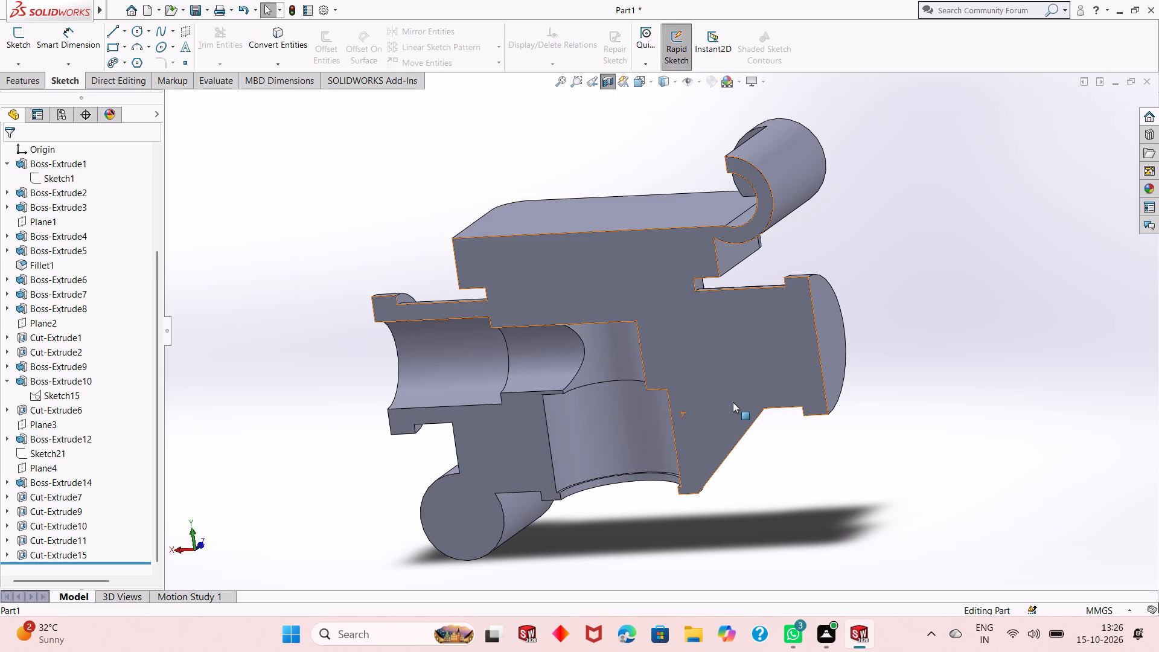
{"action": "middle_click_drag", "start_coordinate": [733, 402], "coordinate": [731, 395]}
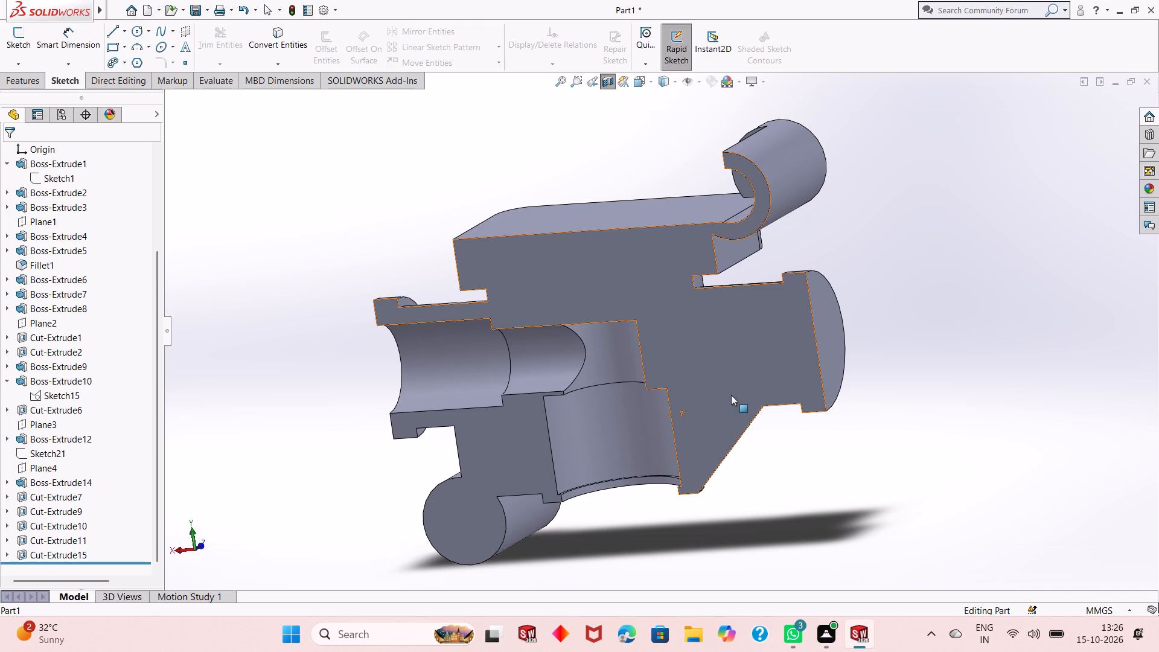
{"action": "key", "text": "Escape"}
{"action": "left_click", "coordinate": [830, 344]}
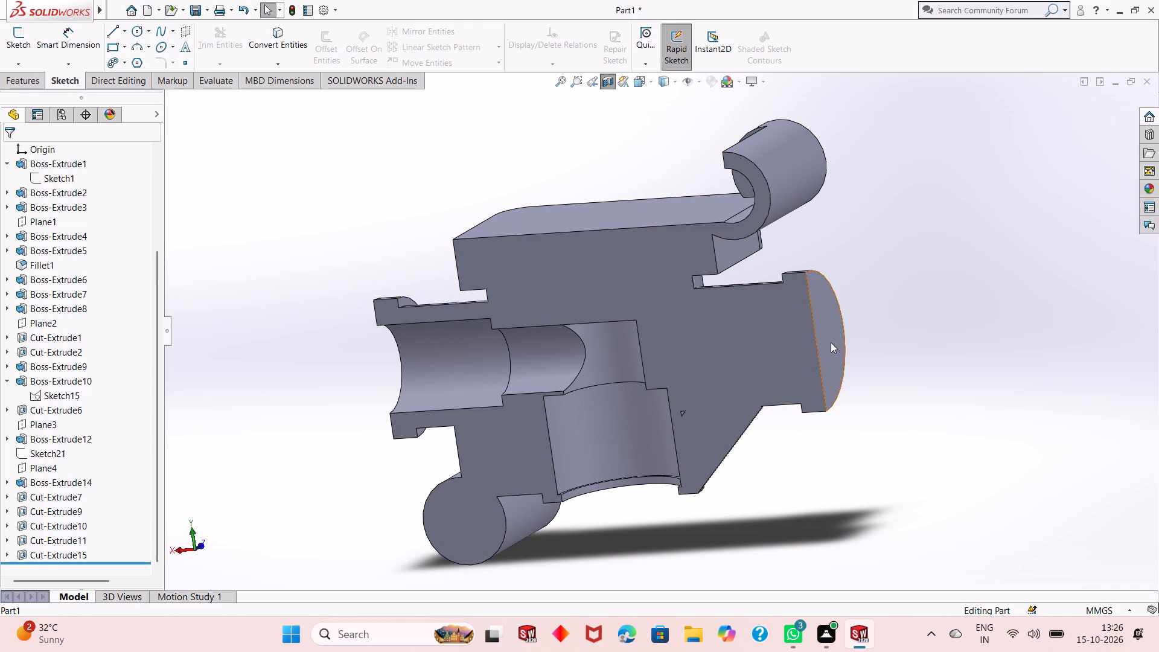
{"action": "key", "text": "Escape"}
{"action": "key", "text": "Escape"}
{"action": "key", "text": "Escape"}
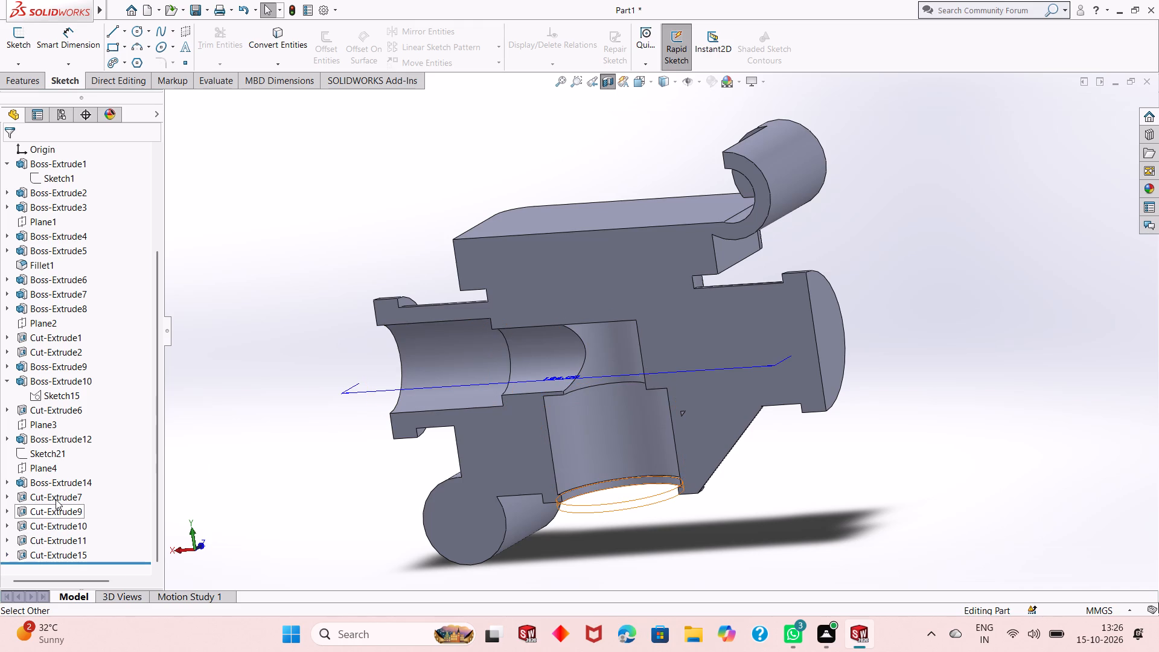
Check the diameter of the horizontal bore's wider outer section in its cut sketch, then leave the sketch.
{"action": "left_click", "coordinate": [49, 528]}
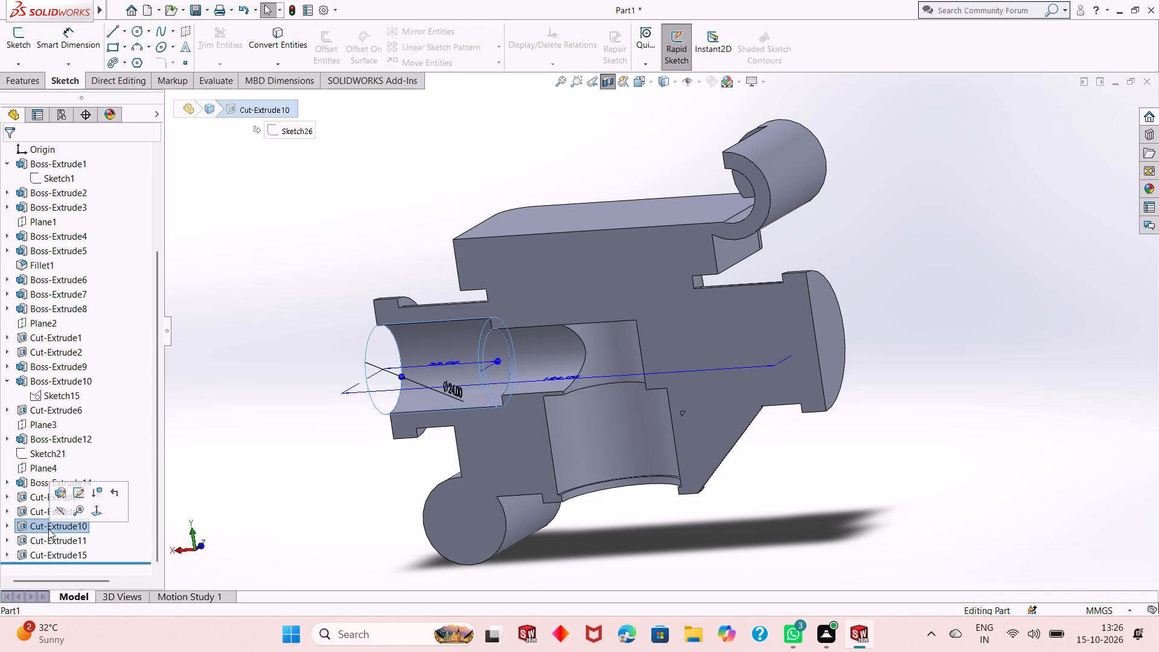
{"action": "left_click", "coordinate": [71, 495]}
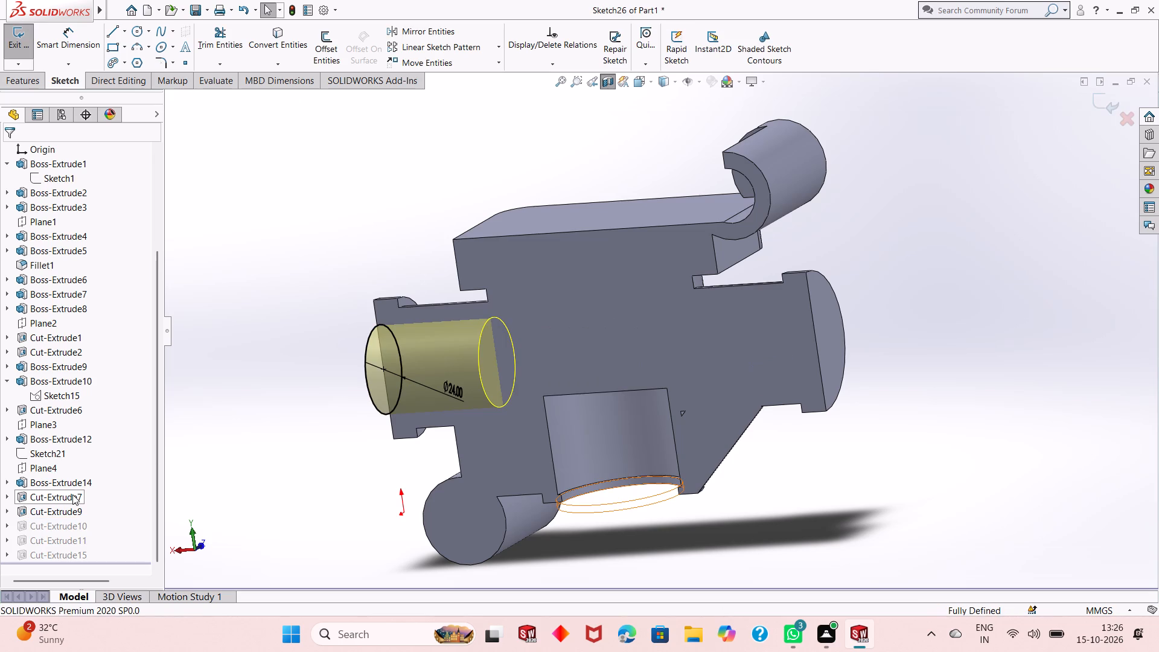
{"action": "key", "text": "Escape"}
{"action": "key", "text": "Escape"}
{"action": "key", "text": "Escape"}
{"action": "key", "text": "Escape"}
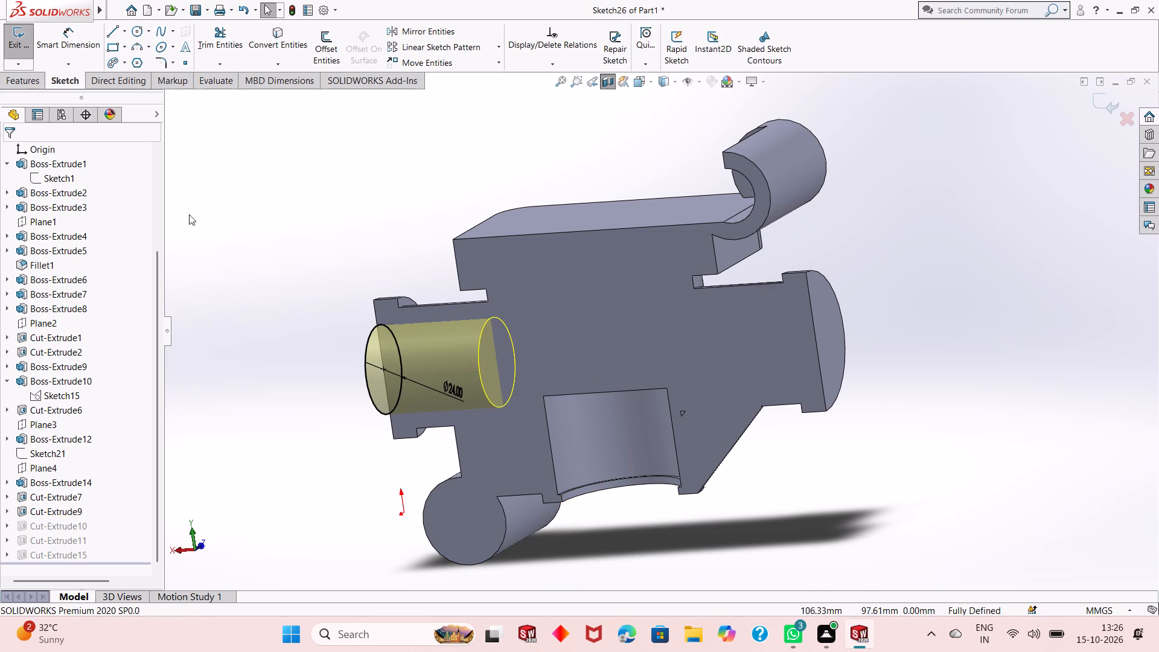
{"action": "left_click", "coordinate": [1094, 101]}
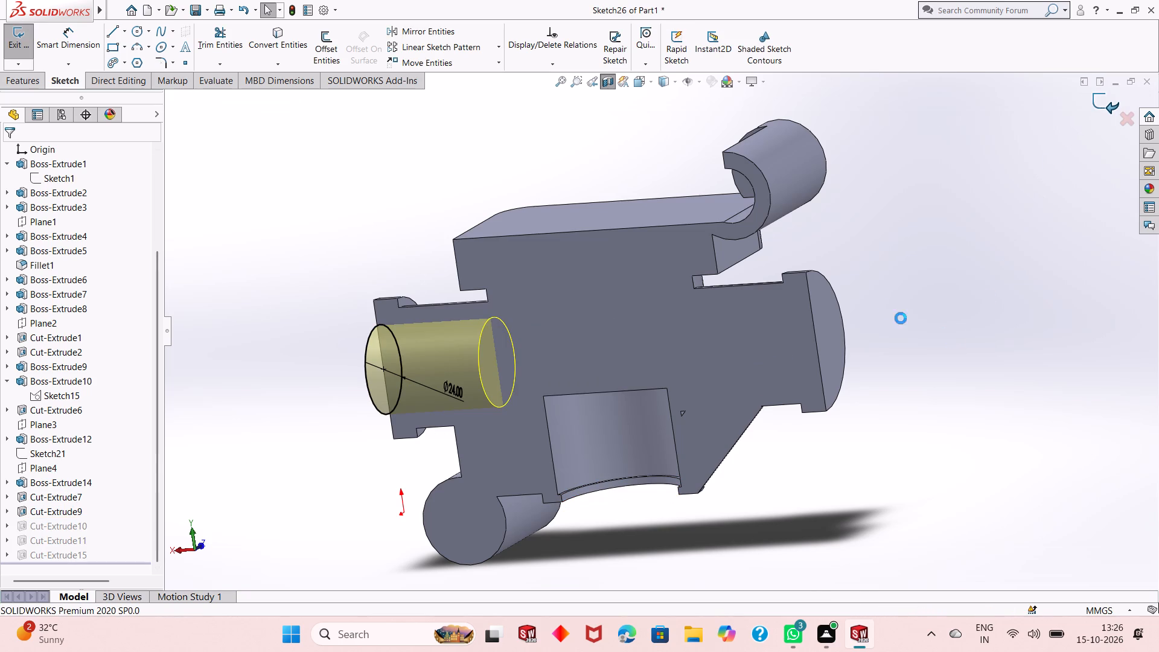
Start a sketch on the horizontal cylinder's solid end face and draw a centred circle of about 14 mm radius.
{"action": "left_click", "coordinate": [825, 318]}
{"action": "left_click", "coordinate": [874, 287]}
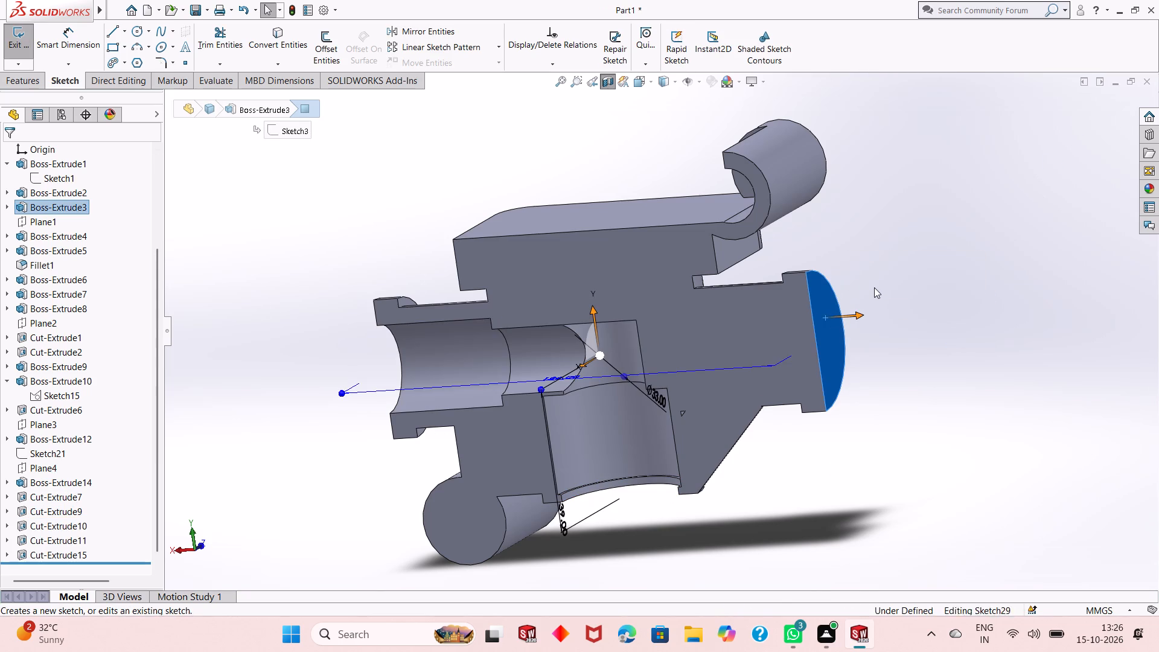
{"action": "key", "text": "grave"}
{"action": "key", "text": "Escape"}
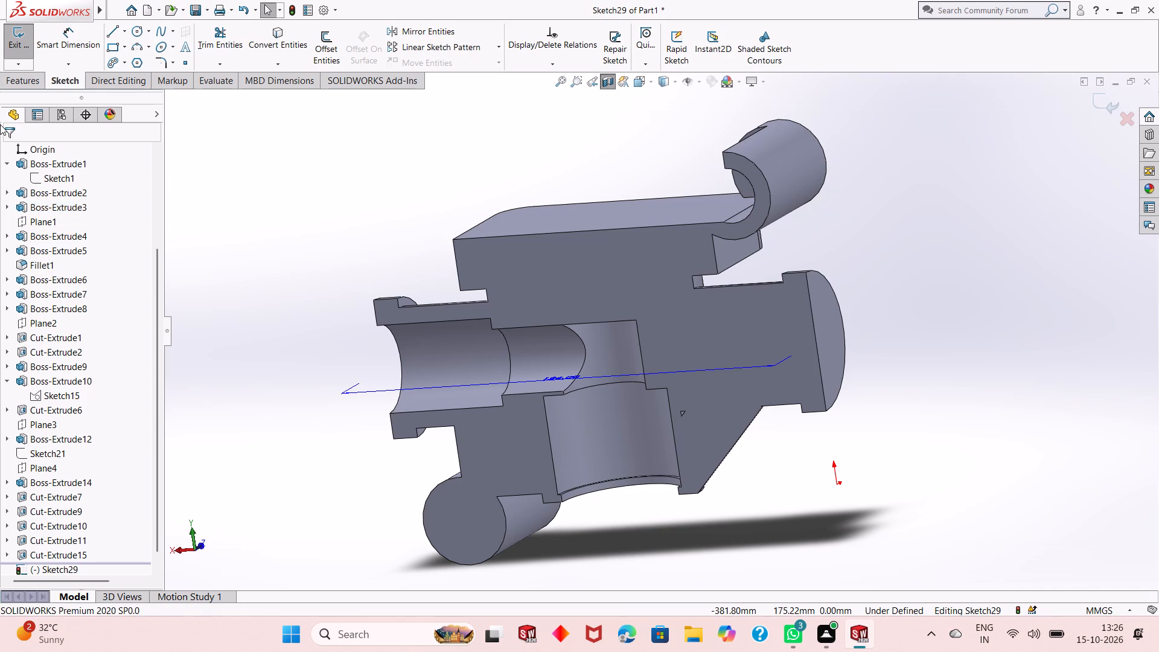
{"action": "left_click", "coordinate": [131, 31]}
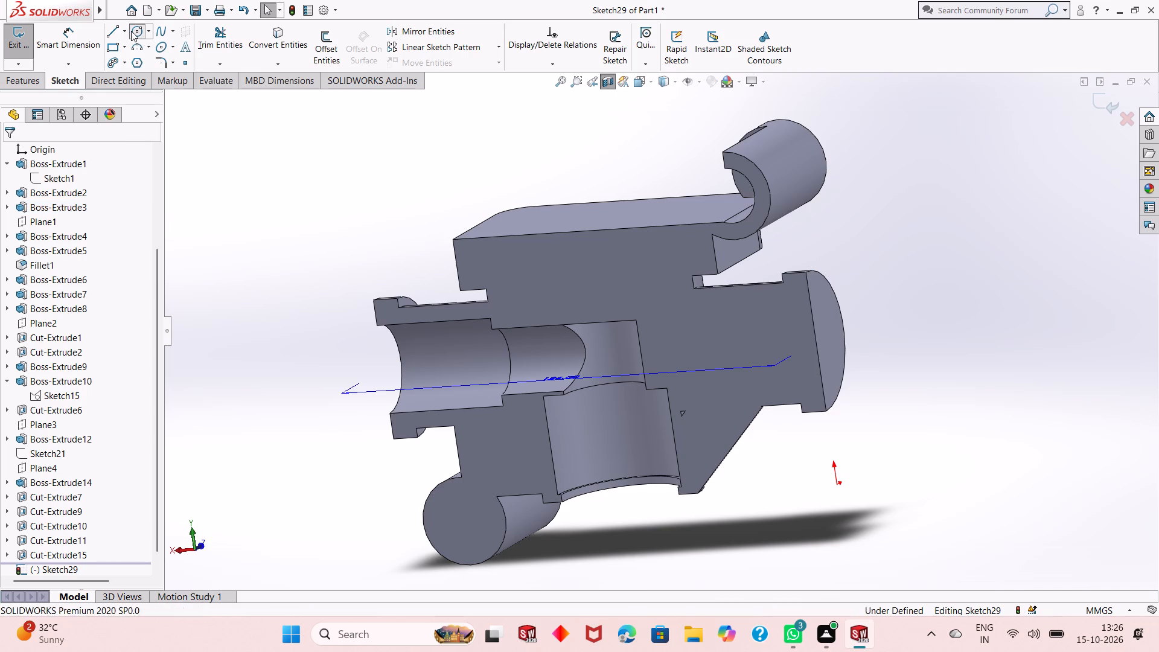
{"action": "left_click", "coordinate": [815, 340]}
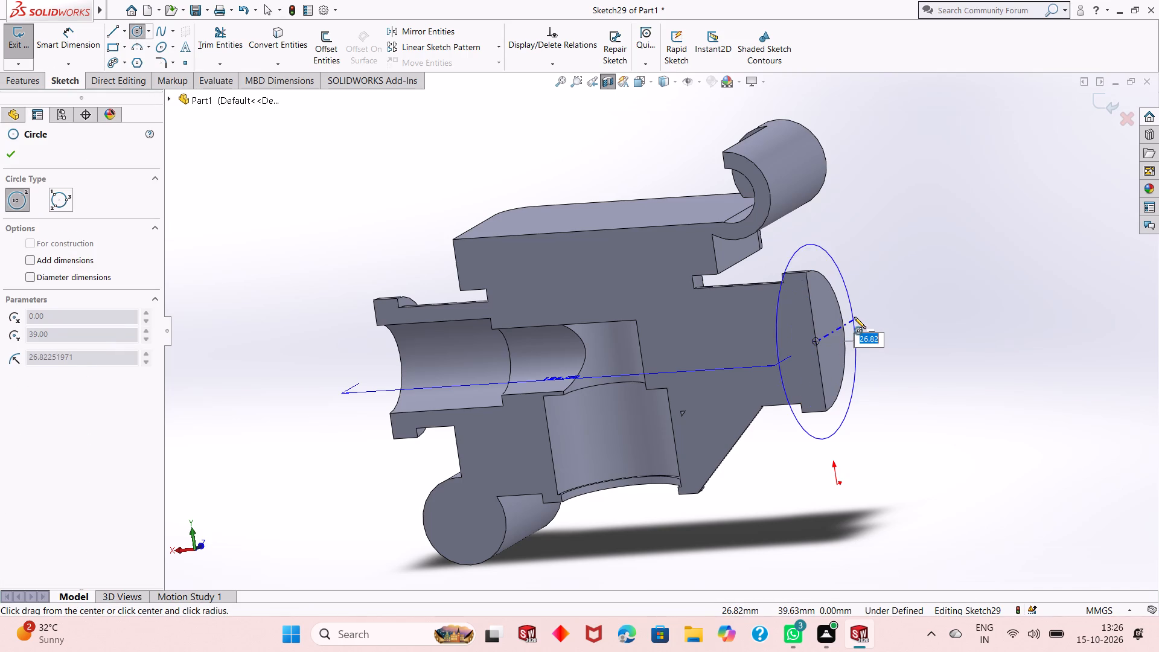
{"action": "left_click", "coordinate": [835, 325]}
{"action": "right_click", "coordinate": [892, 307]}
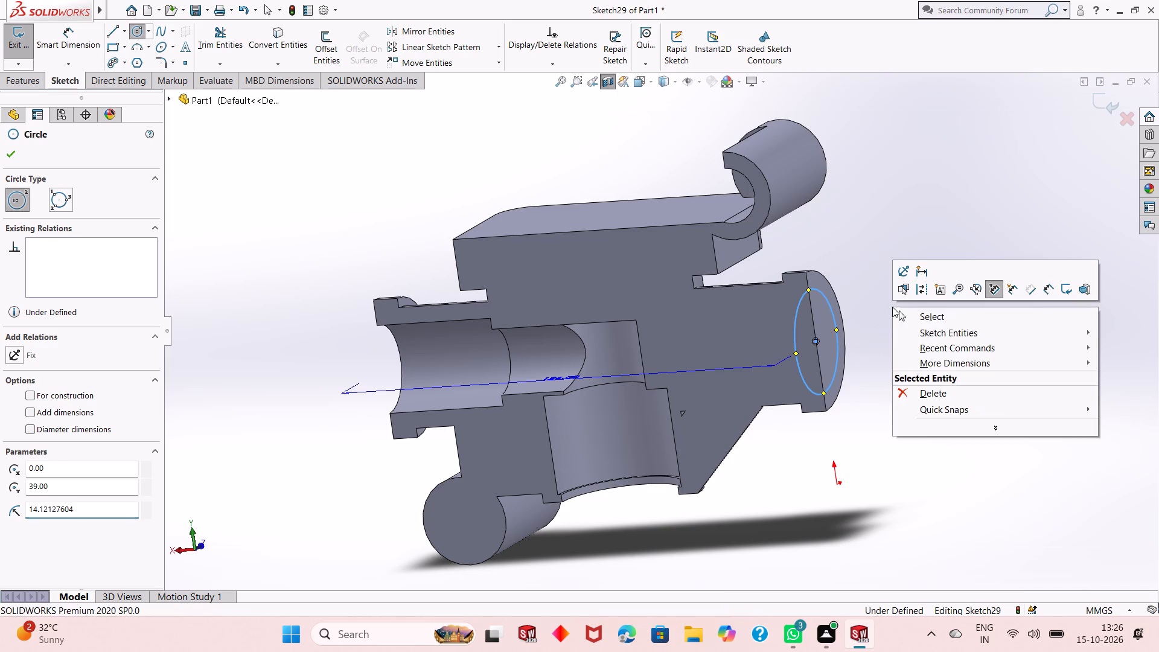
{"action": "left_click", "coordinate": [906, 311]}
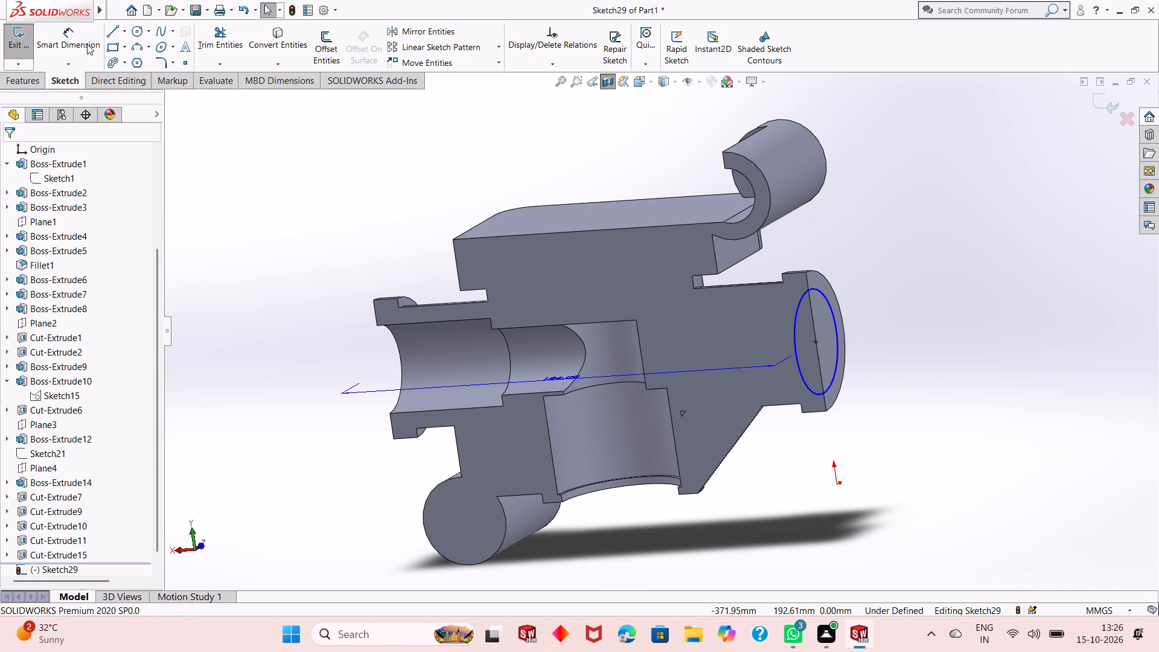
Dimension the circle on the solid end face to a diameter of 24 mm.
{"action": "left_click", "coordinate": [87, 44]}
{"action": "left_click", "coordinate": [833, 379]}
{"action": "left_click", "coordinate": [939, 471]}
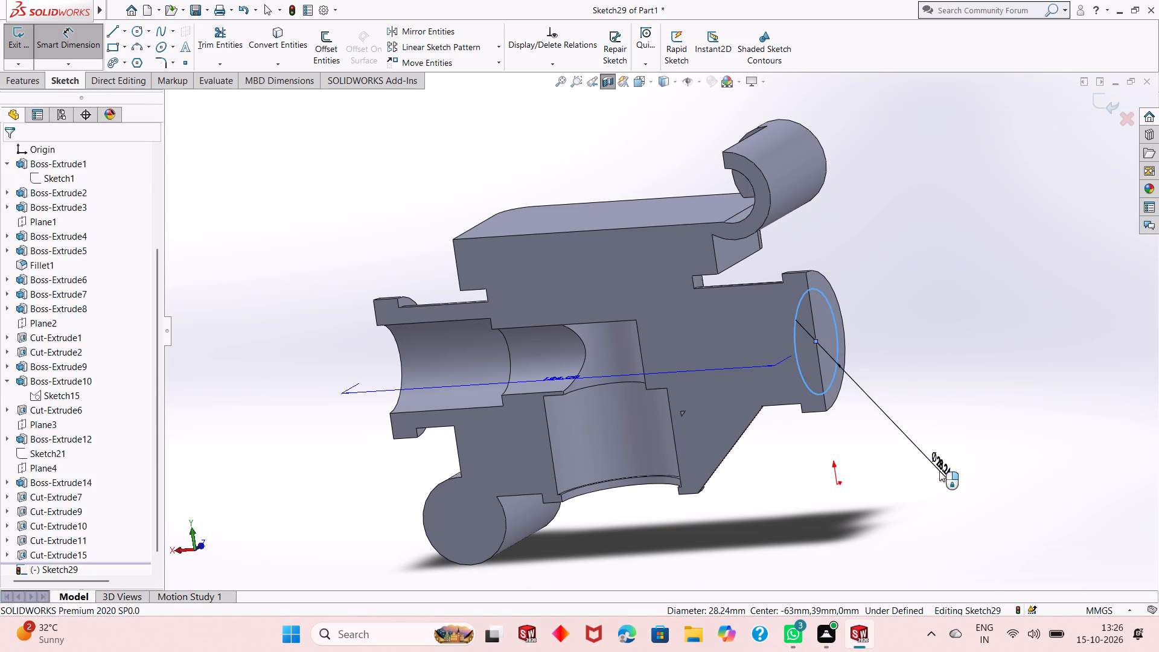
{"action": "type", "text": "24"}
{"action": "key", "text": "Return"}
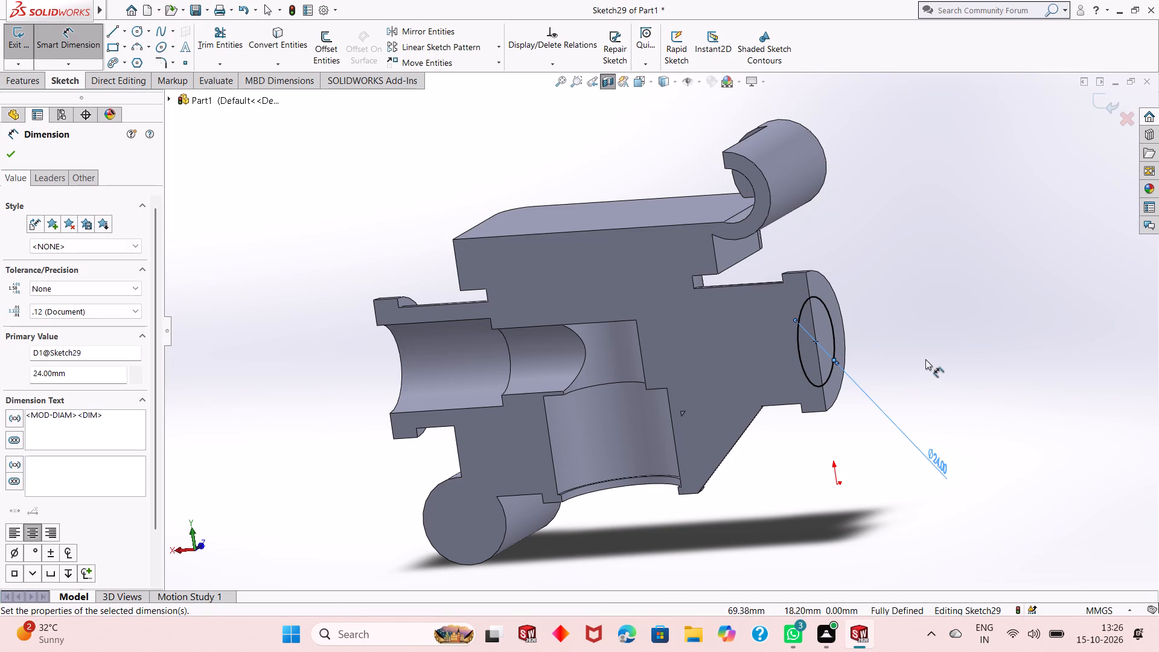
{"action": "right_click", "coordinate": [925, 359]}
{"action": "left_click", "coordinate": [936, 395]}
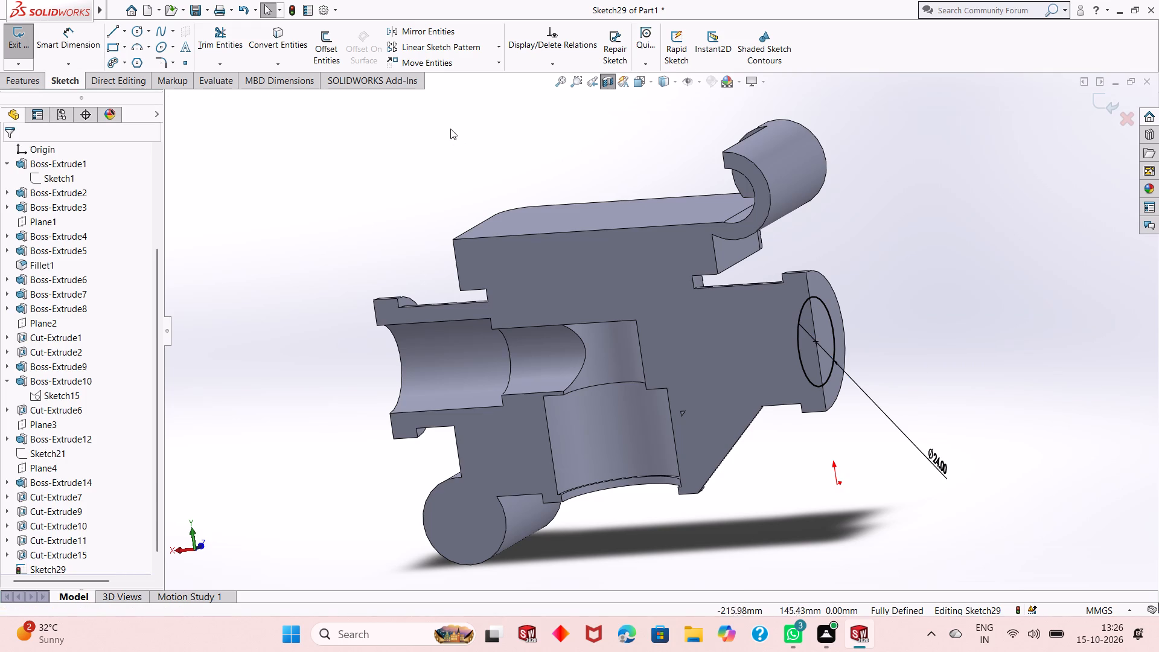
Start a blind extruded cut from the 24 mm circle into the body with a depth of 126/2 mm.
{"action": "left_click", "coordinate": [0, 76]}
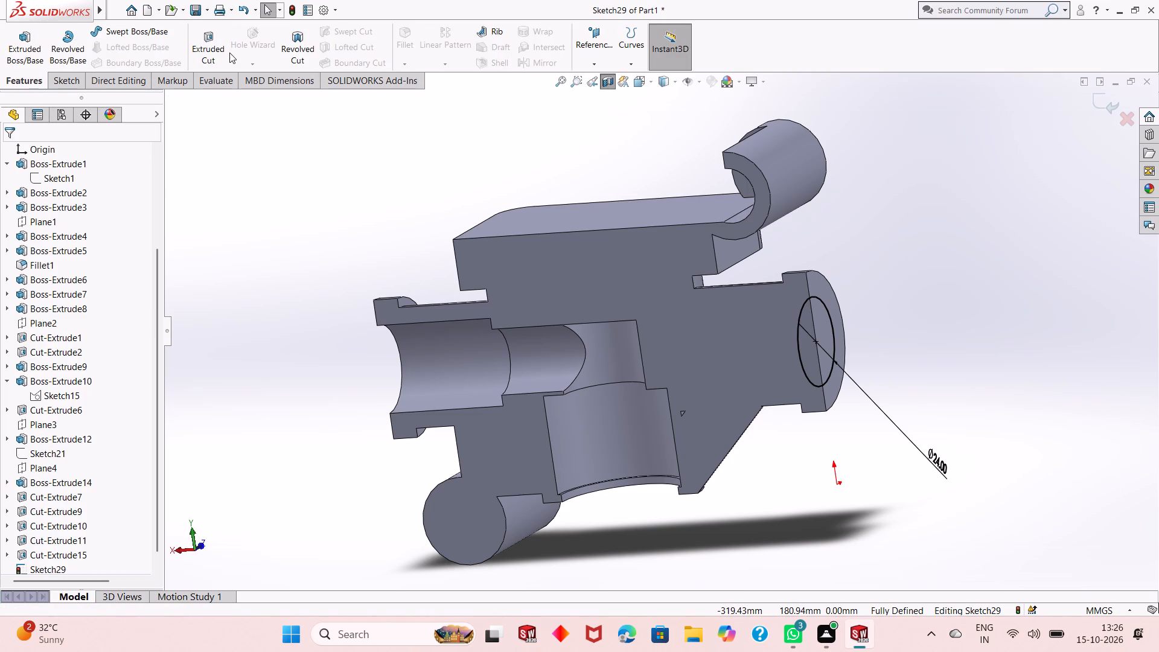
{"action": "left_click", "coordinate": [221, 52]}
{"action": "middle_click_drag", "start_coordinate": [859, 420], "coordinate": [878, 421]}
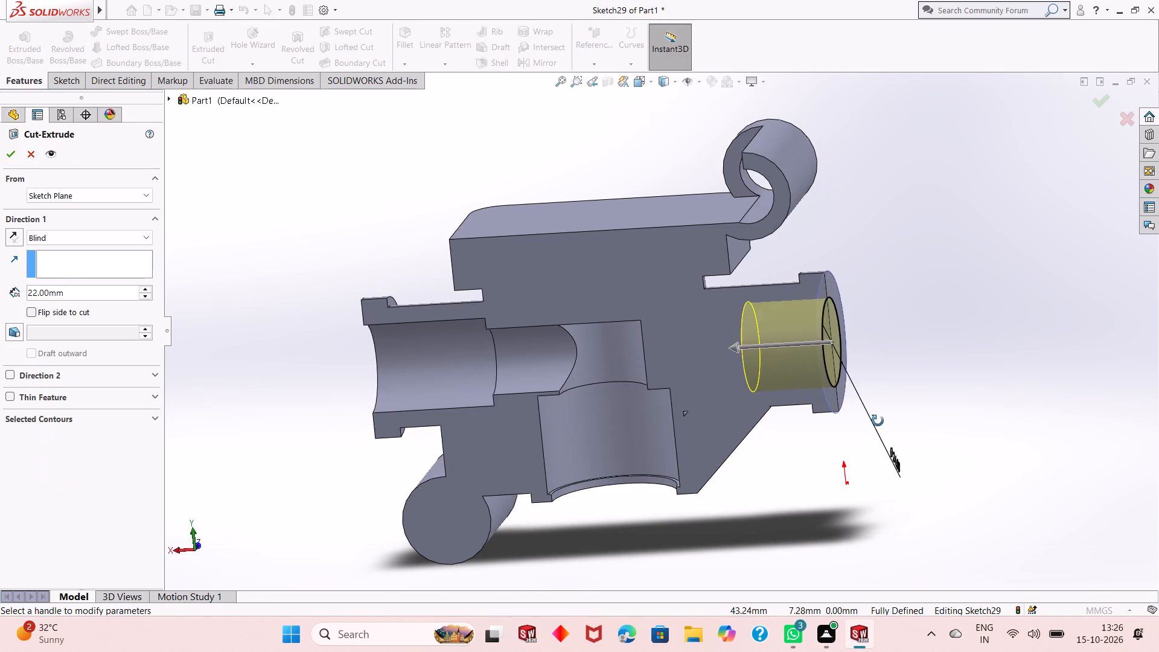
{"action": "middle_click_drag", "start_coordinate": [878, 421], "coordinate": [882, 391]}
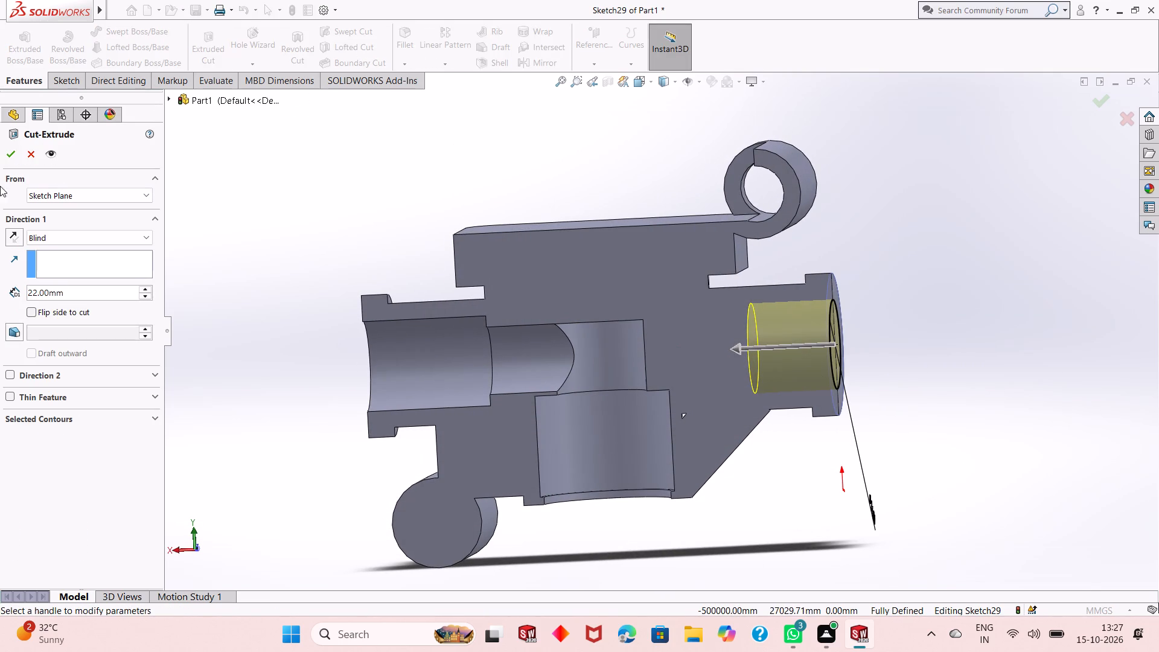
{"action": "double_click", "coordinate": [101, 290]}
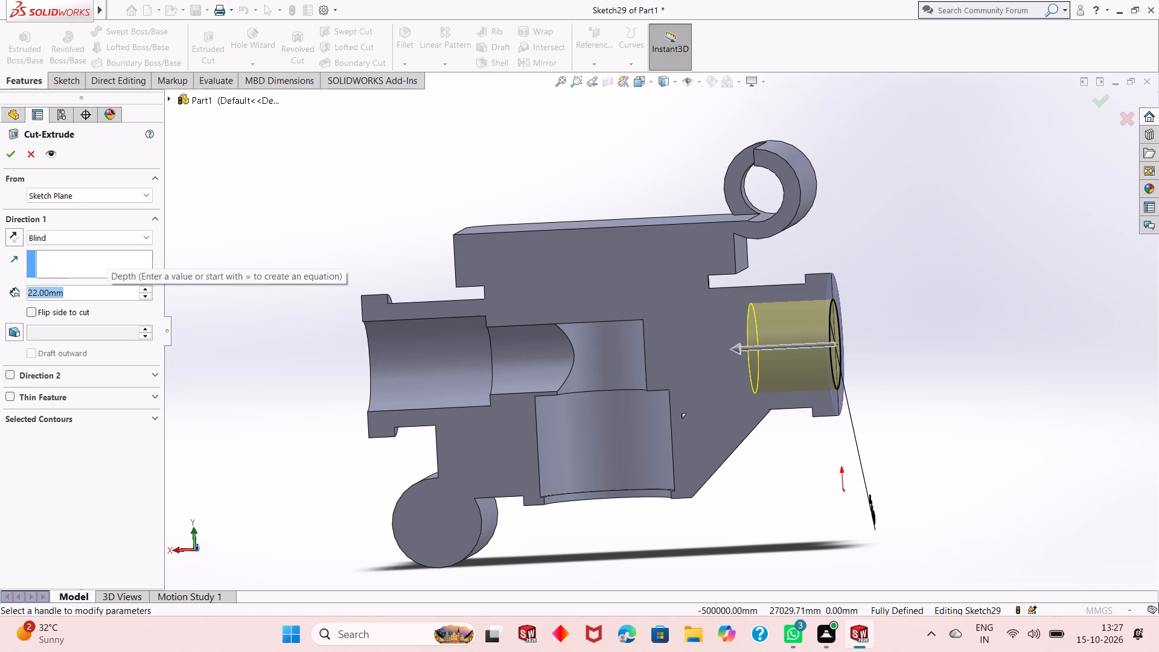
{"action": "type", "text": "91"}
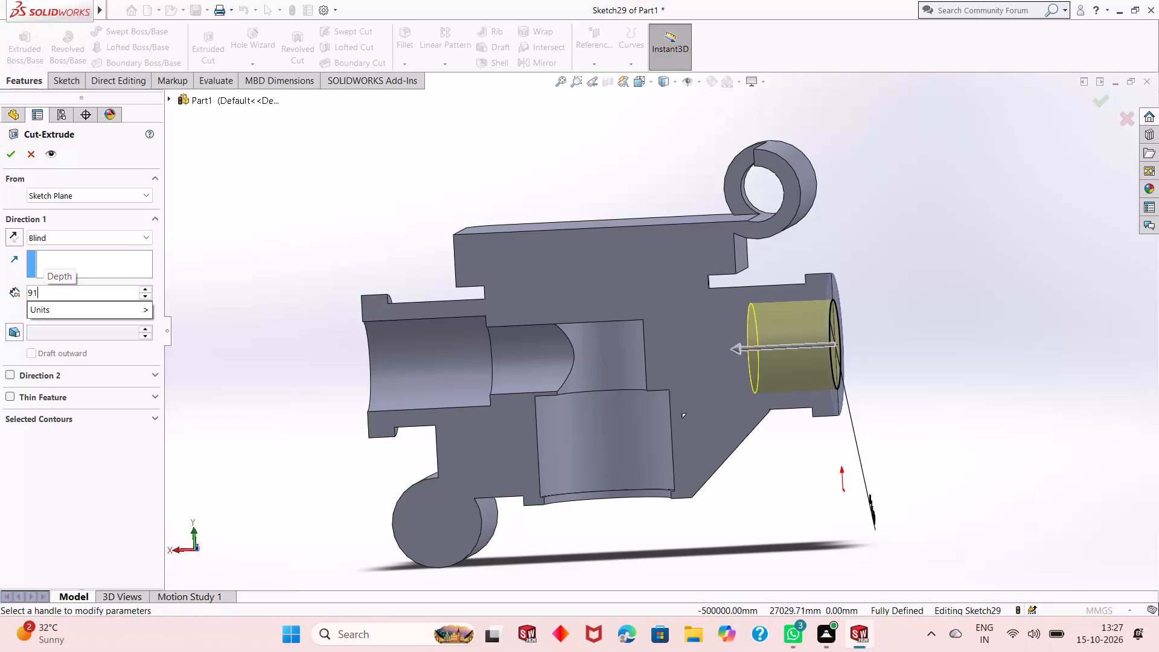
{"action": "key", "text": "BackSpace"}
{"action": "key", "text": "BackSpace"}
{"action": "type", "text": "126/2"}
{"action": "key", "text": "Return"}
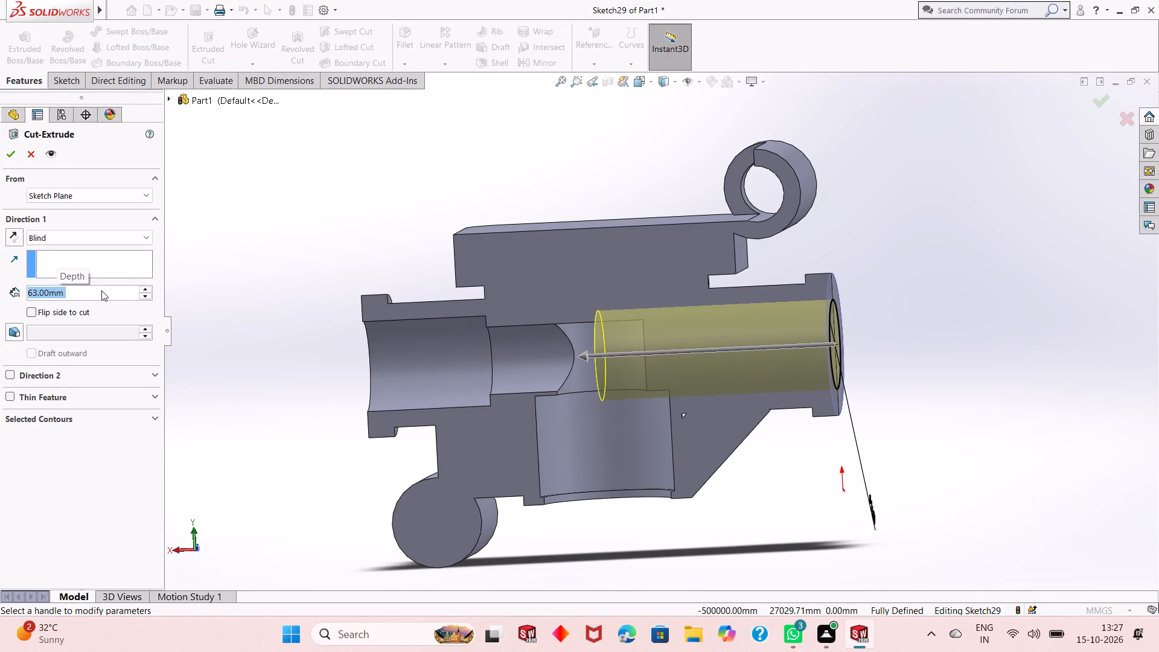
{"action": "key", "text": "Print"}
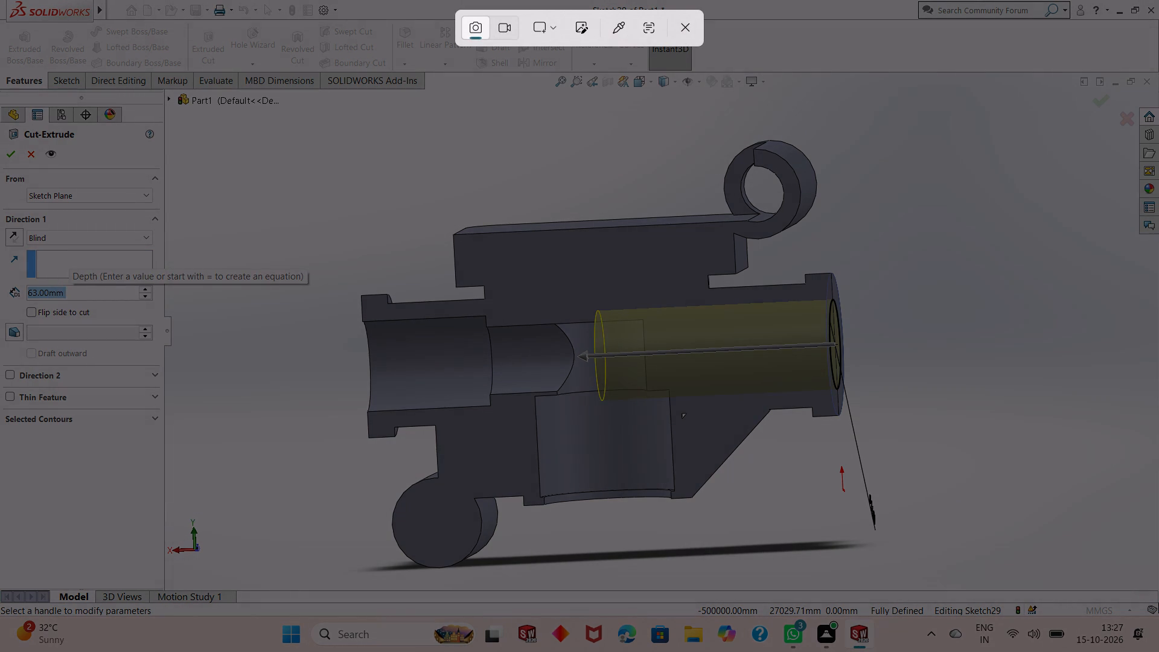
{"action": "key", "text": "Escape"}
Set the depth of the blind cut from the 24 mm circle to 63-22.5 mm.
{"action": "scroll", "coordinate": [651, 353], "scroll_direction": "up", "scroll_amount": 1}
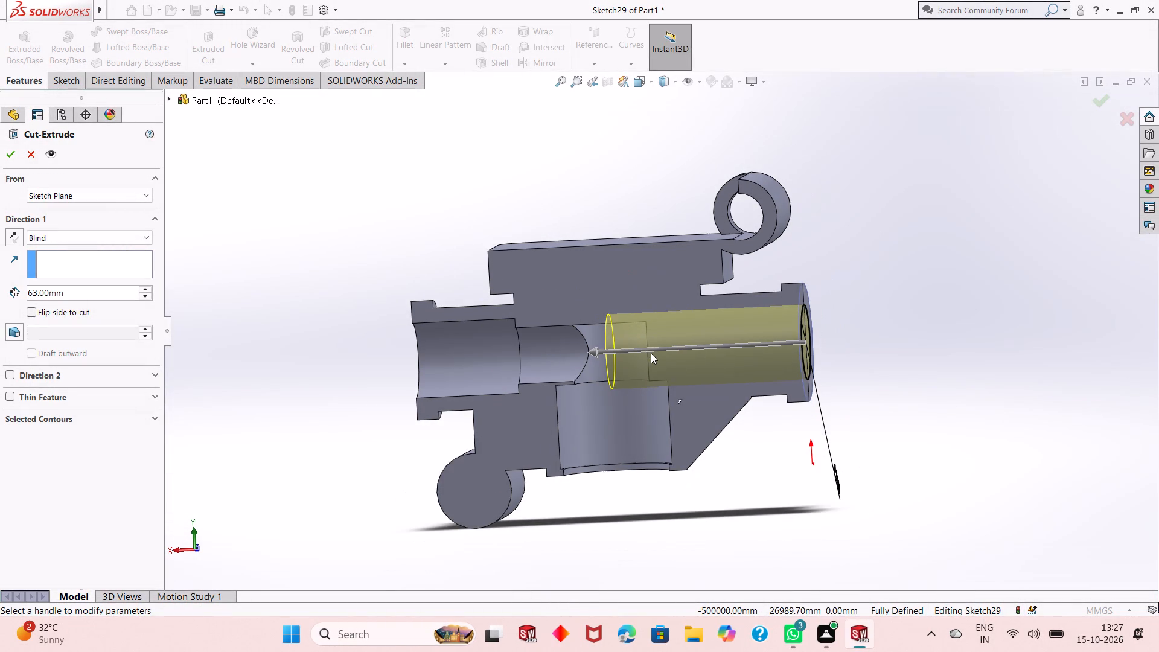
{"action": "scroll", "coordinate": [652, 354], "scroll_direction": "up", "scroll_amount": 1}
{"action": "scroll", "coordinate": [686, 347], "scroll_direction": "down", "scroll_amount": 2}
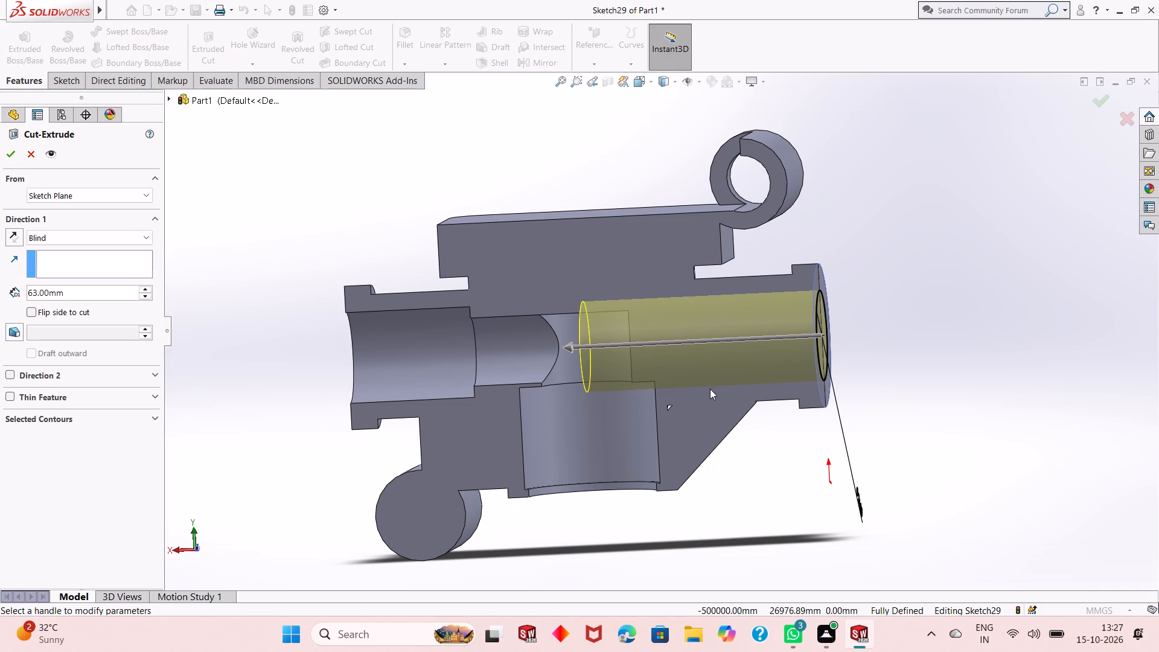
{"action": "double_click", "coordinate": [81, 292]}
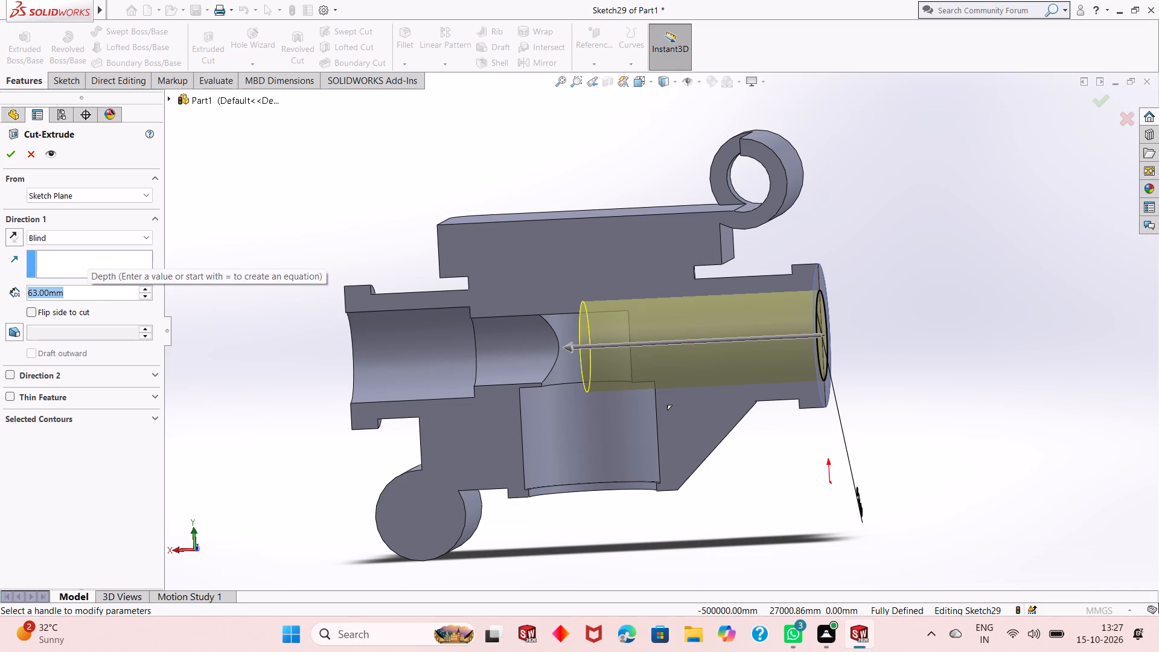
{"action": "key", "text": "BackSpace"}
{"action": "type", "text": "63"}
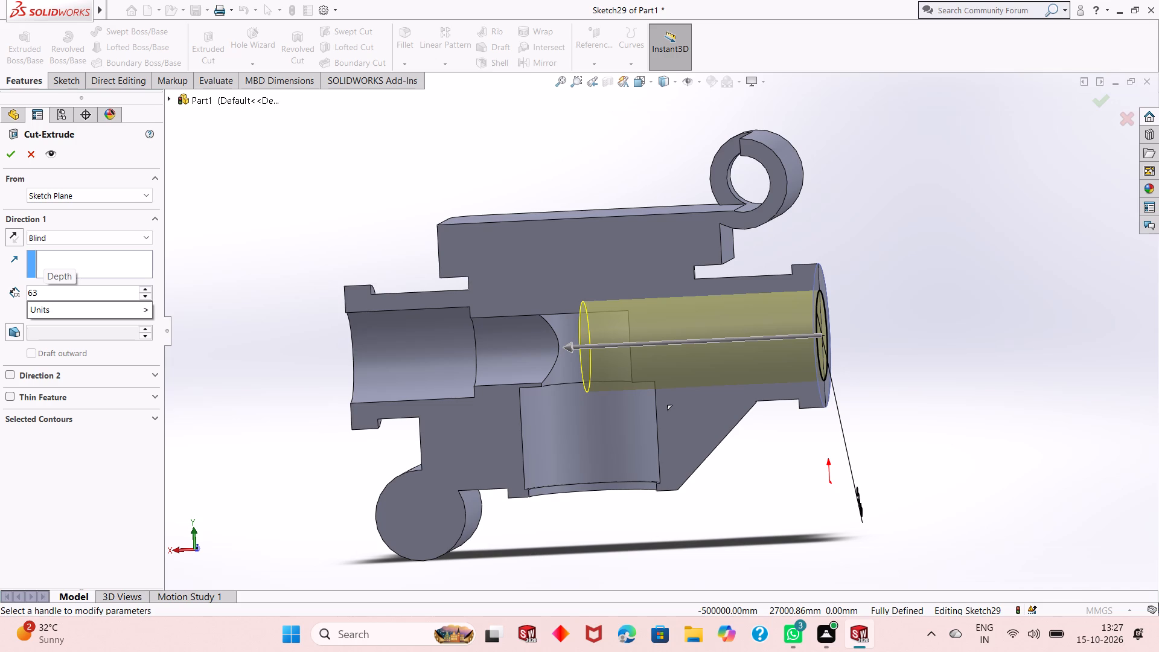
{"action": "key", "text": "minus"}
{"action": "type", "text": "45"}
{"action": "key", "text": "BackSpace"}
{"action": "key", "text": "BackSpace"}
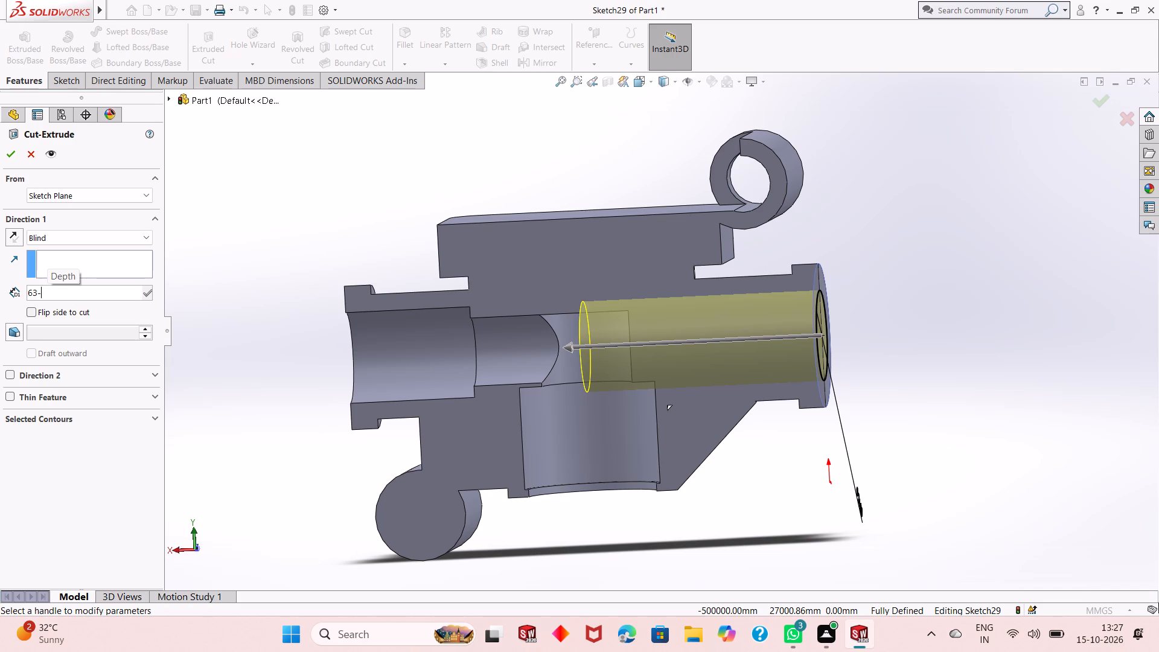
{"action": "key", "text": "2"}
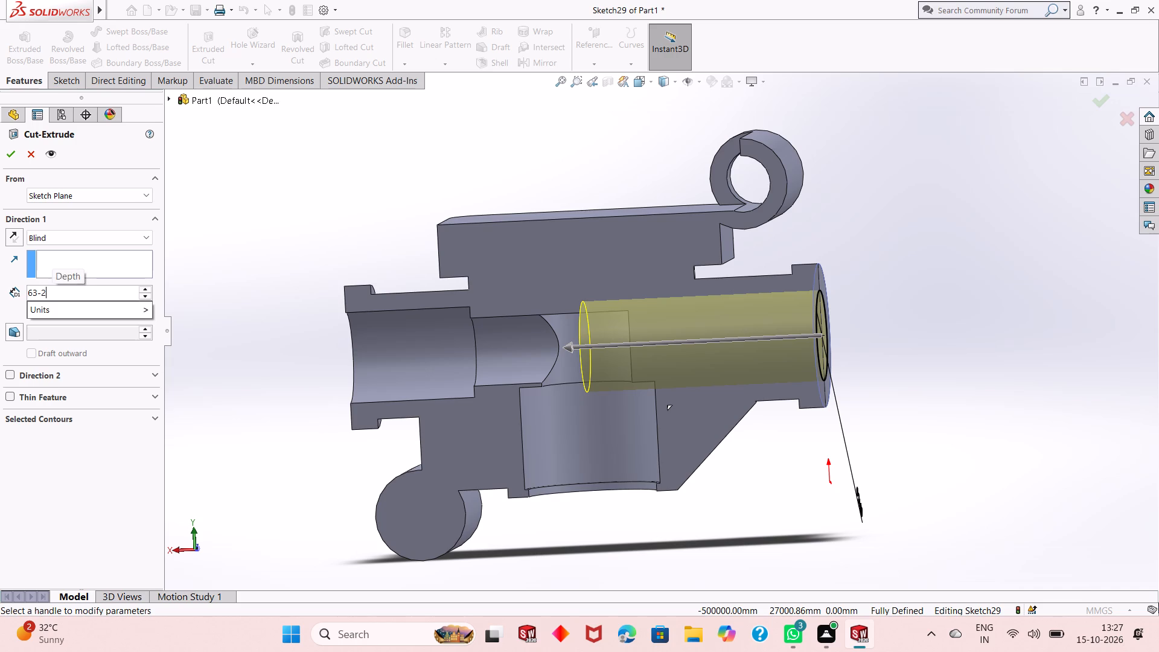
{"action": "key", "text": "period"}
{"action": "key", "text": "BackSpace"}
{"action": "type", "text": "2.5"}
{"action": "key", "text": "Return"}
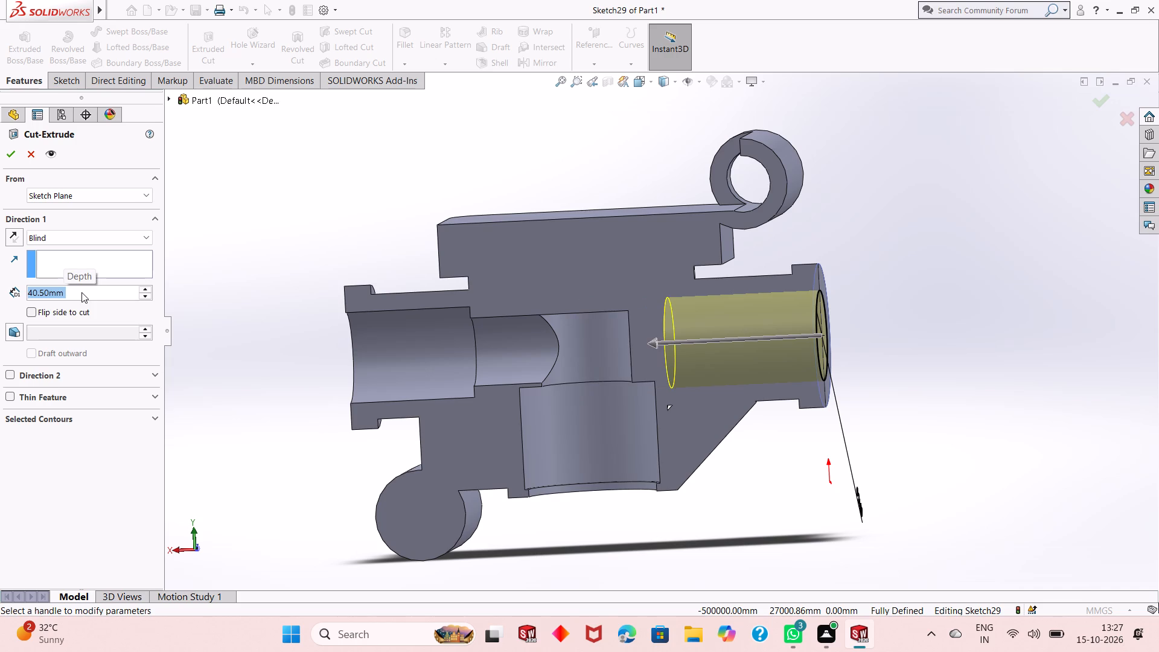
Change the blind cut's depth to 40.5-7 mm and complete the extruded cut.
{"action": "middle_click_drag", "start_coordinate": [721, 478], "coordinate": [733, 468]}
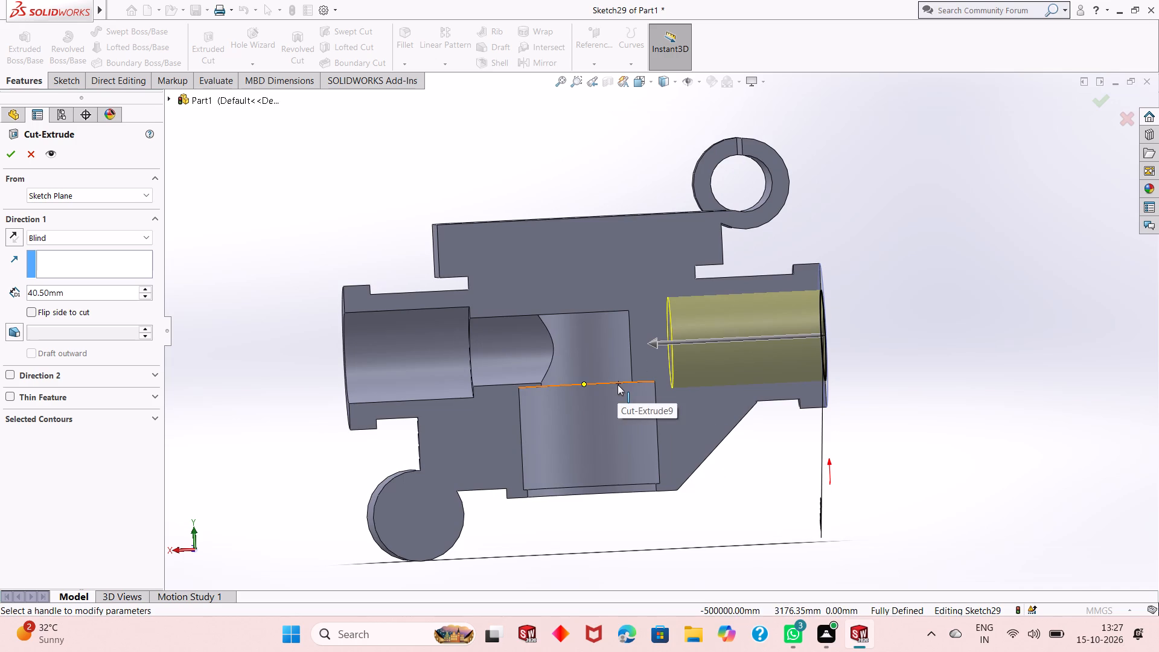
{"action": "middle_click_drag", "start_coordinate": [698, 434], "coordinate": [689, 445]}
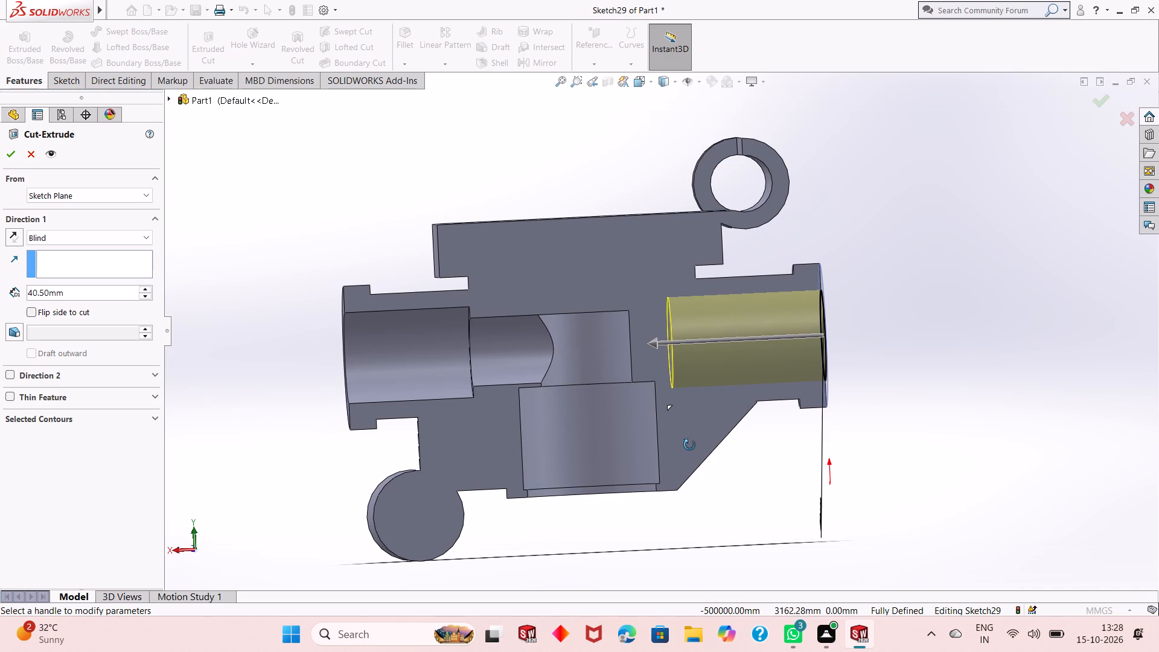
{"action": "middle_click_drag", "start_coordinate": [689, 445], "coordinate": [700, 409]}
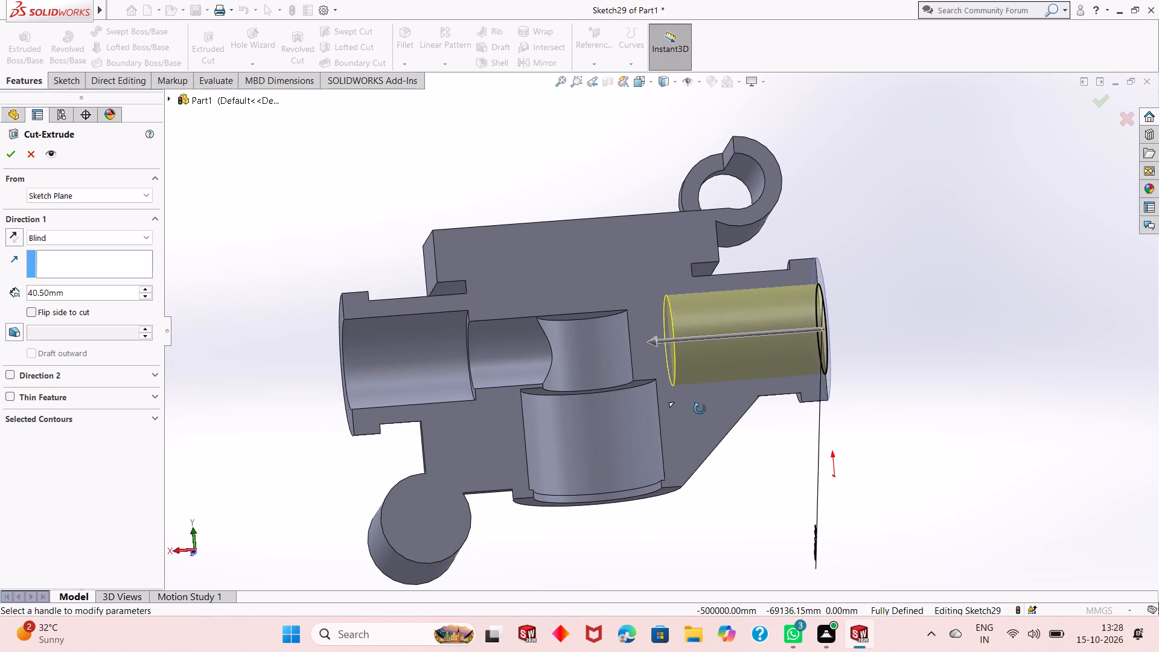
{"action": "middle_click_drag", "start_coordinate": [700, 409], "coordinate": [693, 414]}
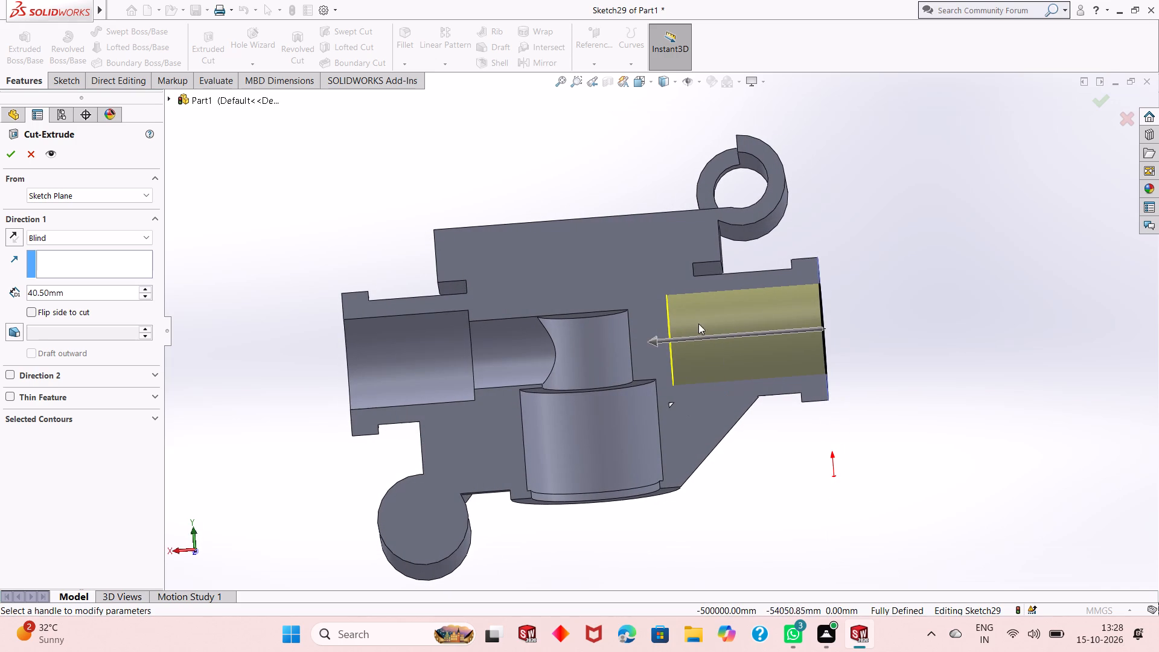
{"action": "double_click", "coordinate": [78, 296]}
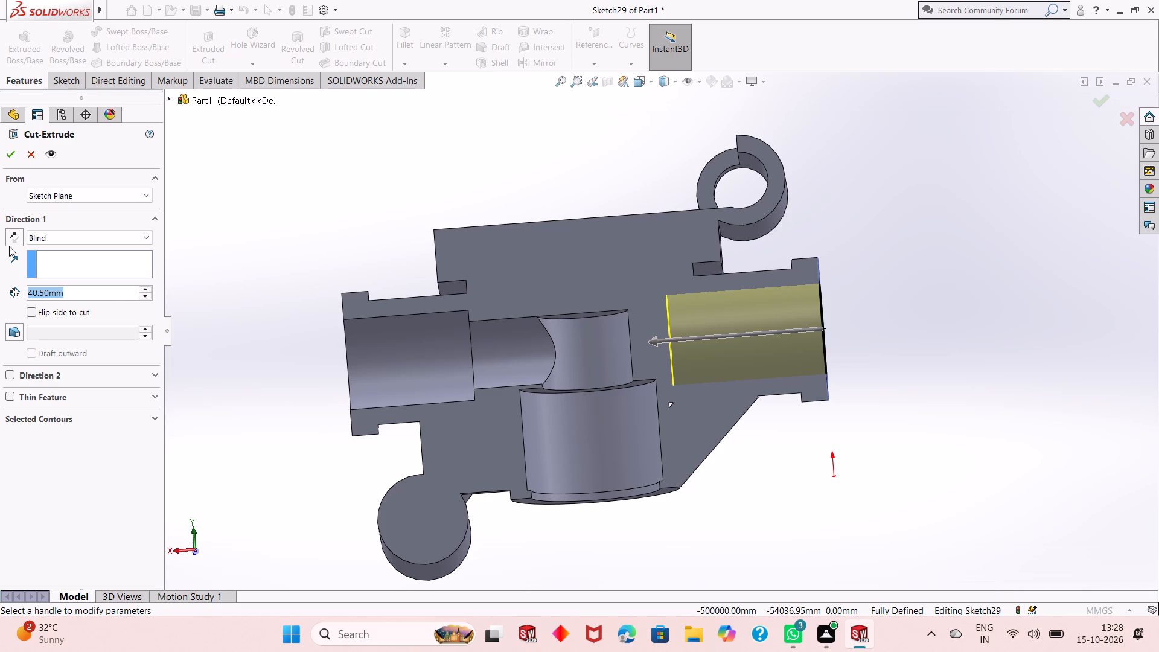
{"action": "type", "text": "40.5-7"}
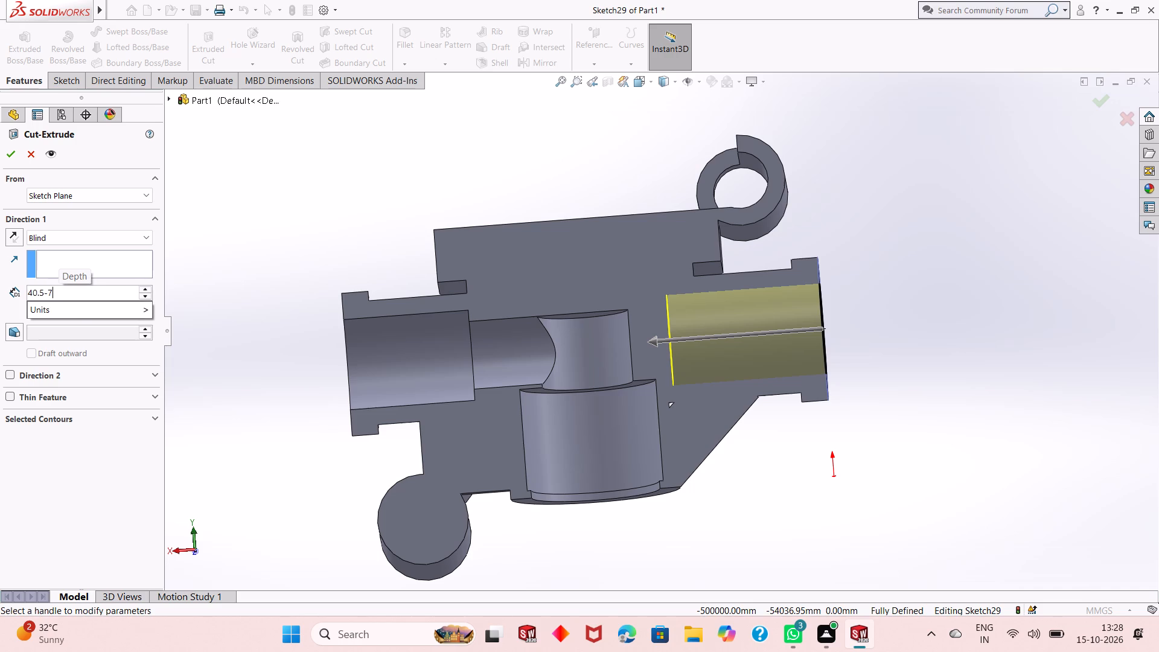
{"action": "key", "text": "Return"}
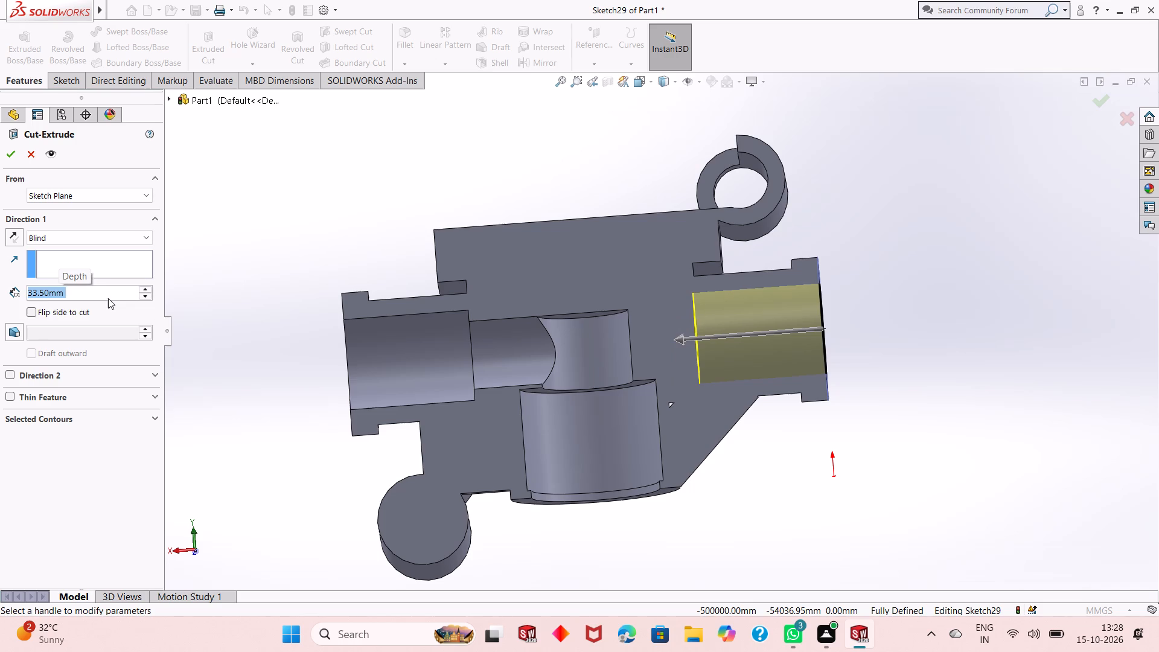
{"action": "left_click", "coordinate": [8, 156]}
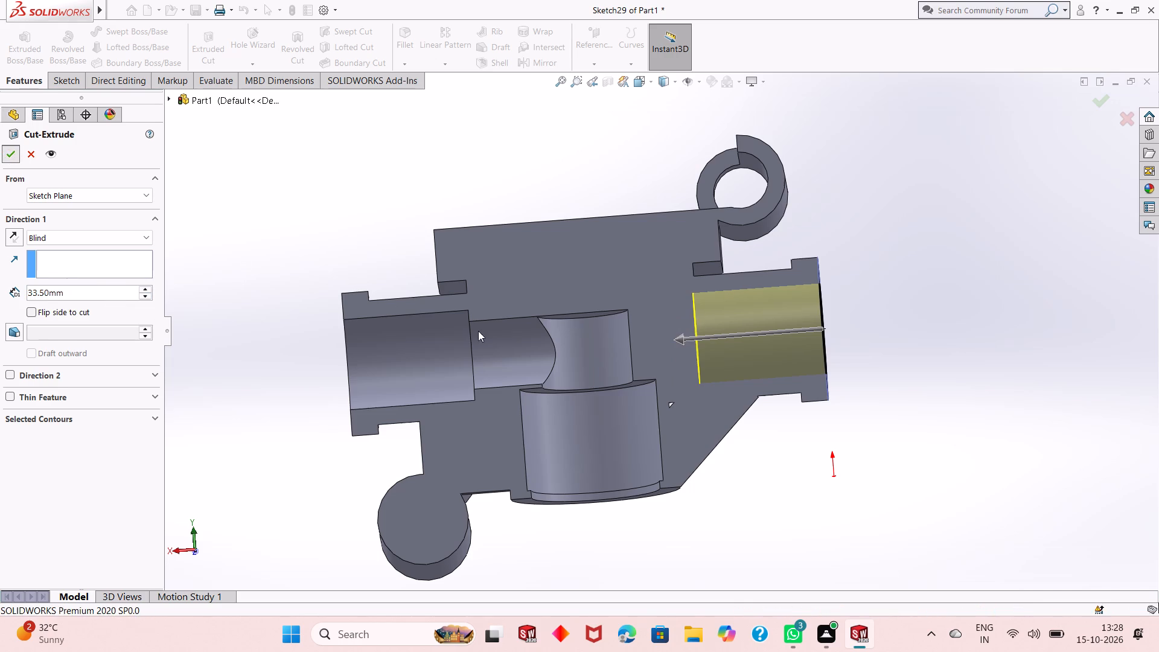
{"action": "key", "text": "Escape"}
Examine the sectioned body, comparing the new blind bore with the opposite stepped bore and the vertical bore.
{"action": "middle_click_drag", "start_coordinate": [857, 351], "coordinate": [862, 351]}
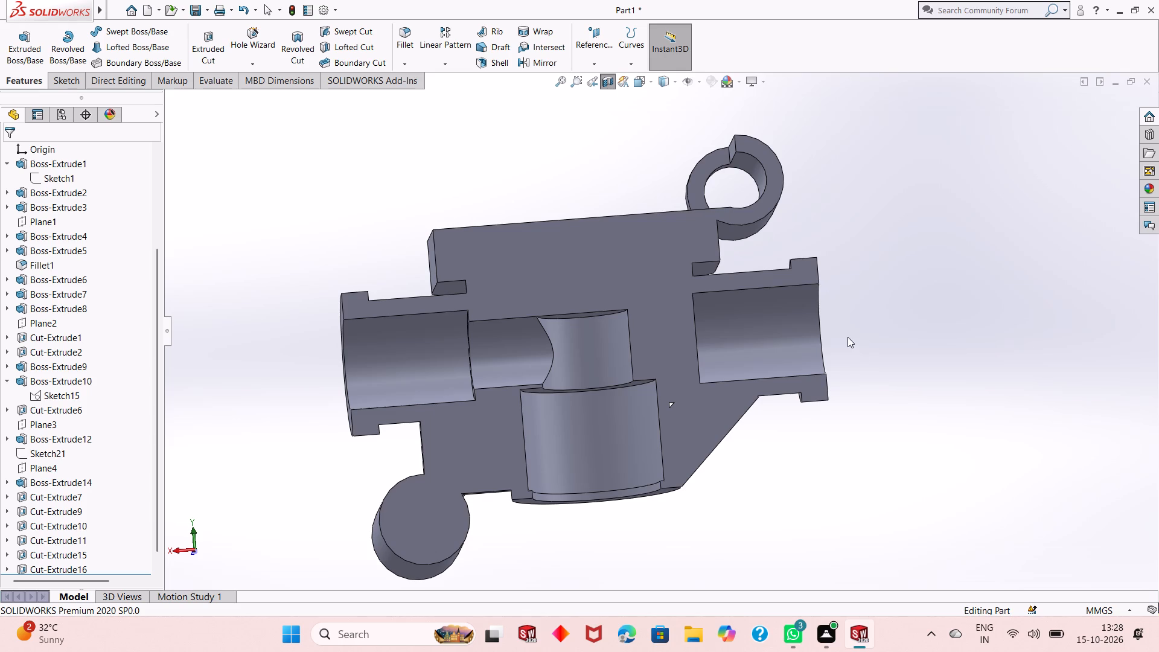
{"action": "middle_click_drag", "start_coordinate": [848, 337], "coordinate": [848, 370]}
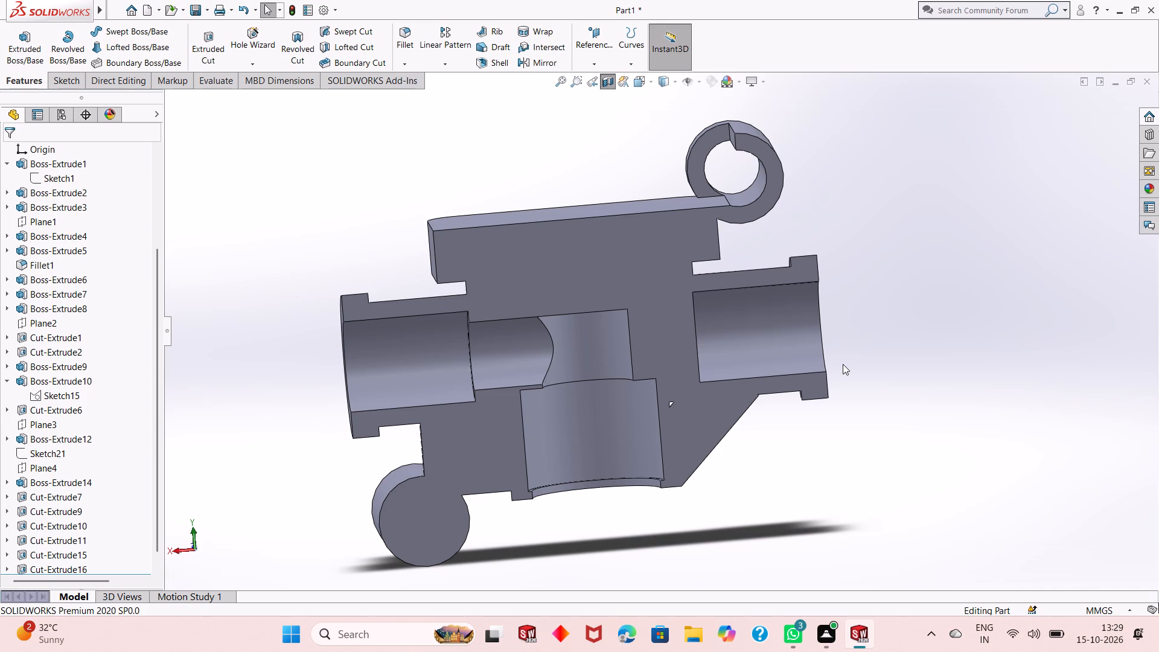
{"action": "middle_click_drag", "start_coordinate": [935, 350], "coordinate": [928, 360]}
{"action": "middle_click_drag", "start_coordinate": [928, 360], "coordinate": [923, 315]}
{"action": "middle_click_drag", "start_coordinate": [704, 367], "coordinate": [724, 353]}
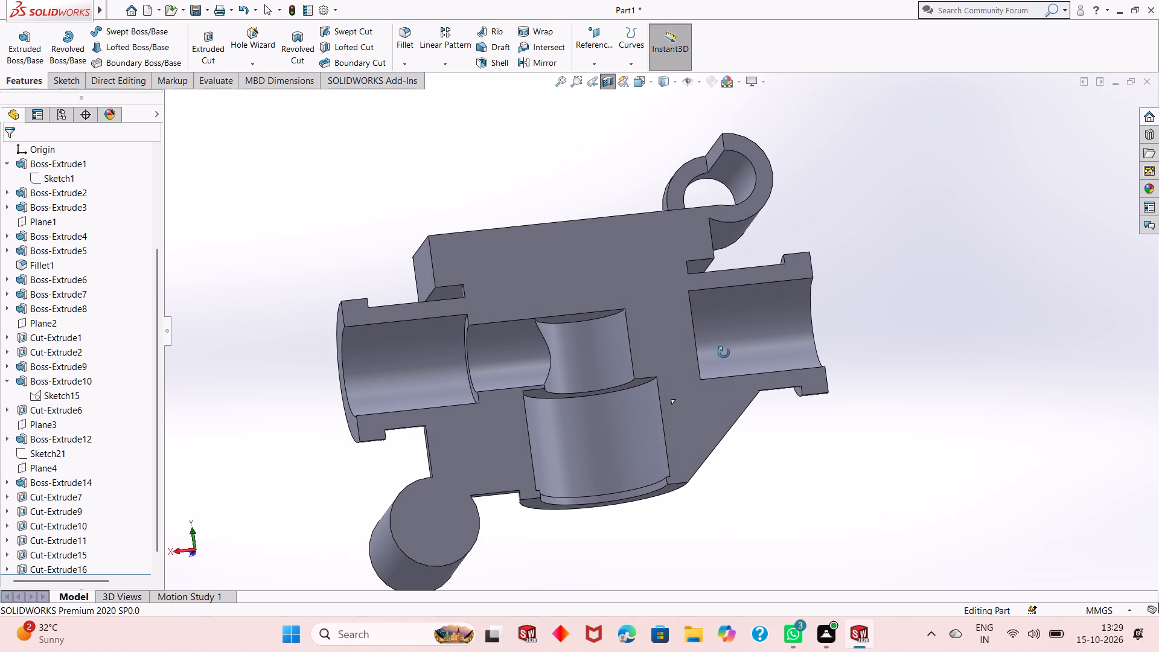
{"action": "middle_click_drag", "start_coordinate": [724, 353], "coordinate": [724, 348]}
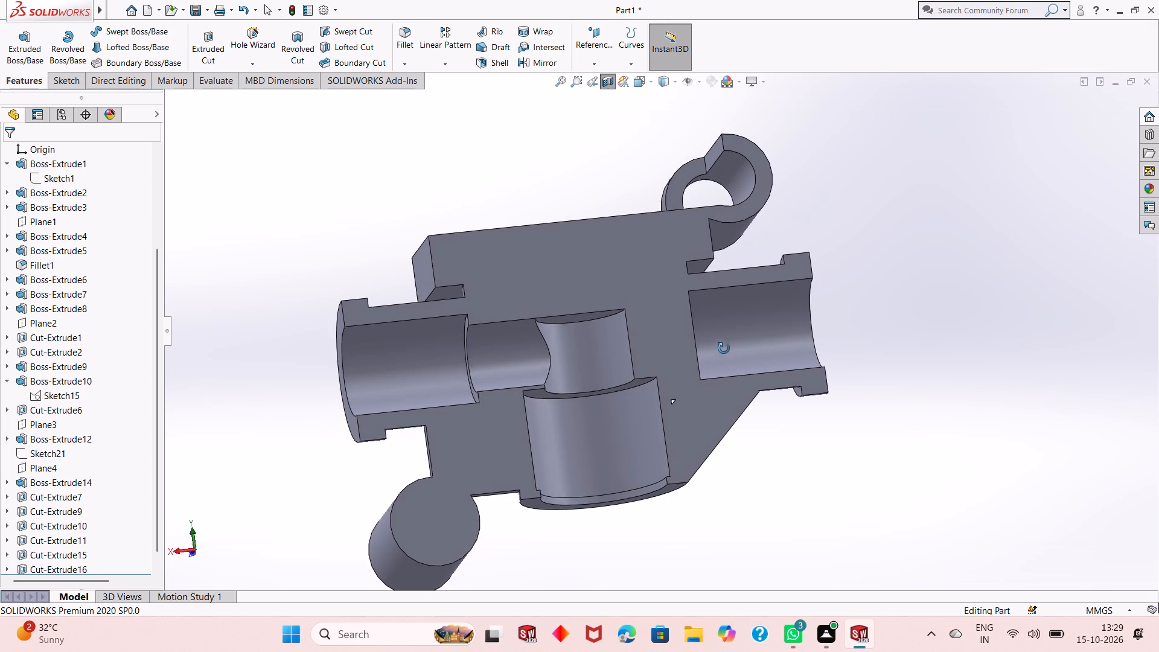
{"action": "middle_click_drag", "start_coordinate": [724, 348], "coordinate": [710, 394]}
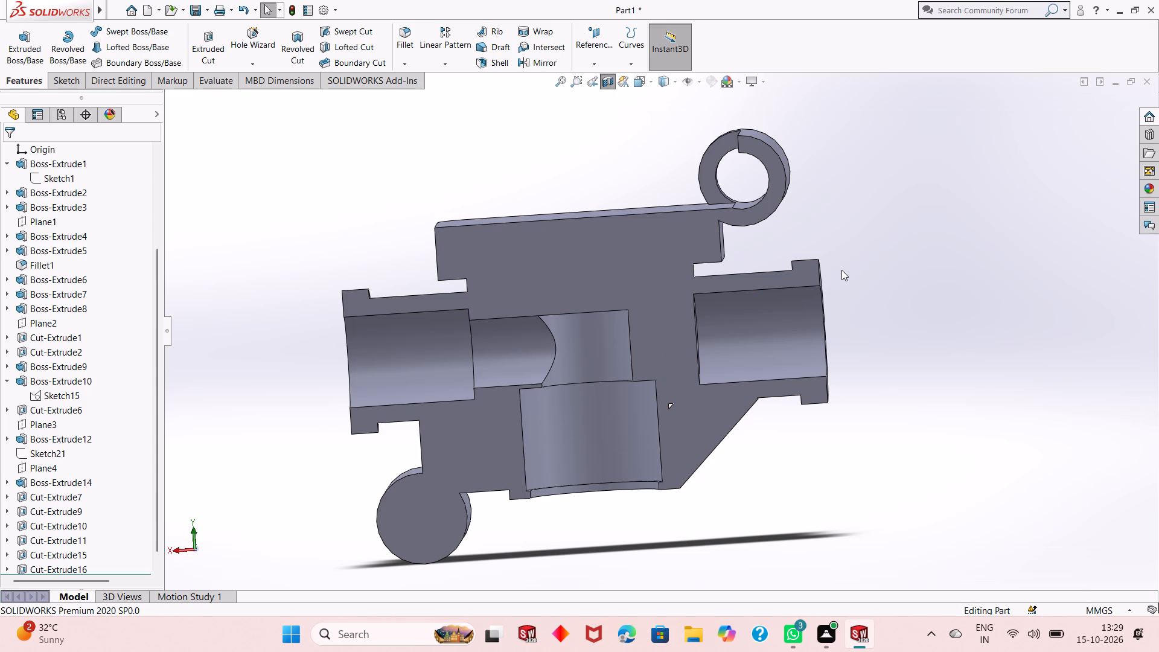
{"action": "middle_click_drag", "start_coordinate": [694, 299], "coordinate": [702, 298]}
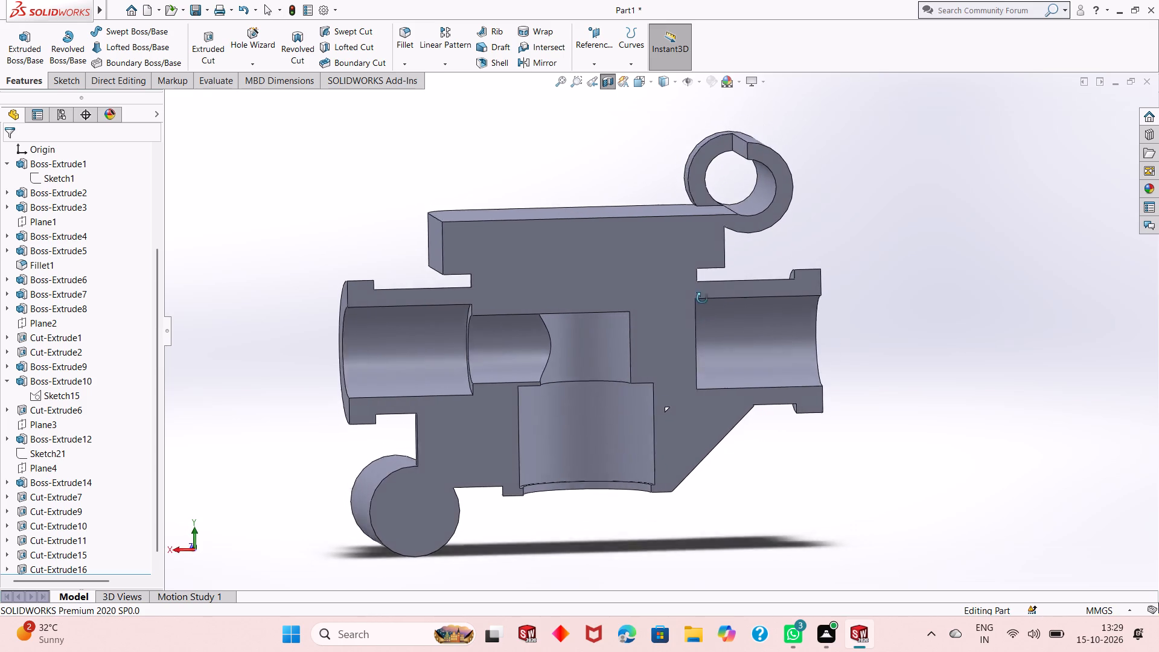
{"action": "middle_click_drag", "start_coordinate": [702, 298], "coordinate": [691, 294]}
{"action": "scroll", "coordinate": [691, 294], "scroll_direction": "down", "scroll_amount": 4}
{"action": "scroll", "coordinate": [717, 316], "scroll_direction": "up", "scroll_amount": 2}
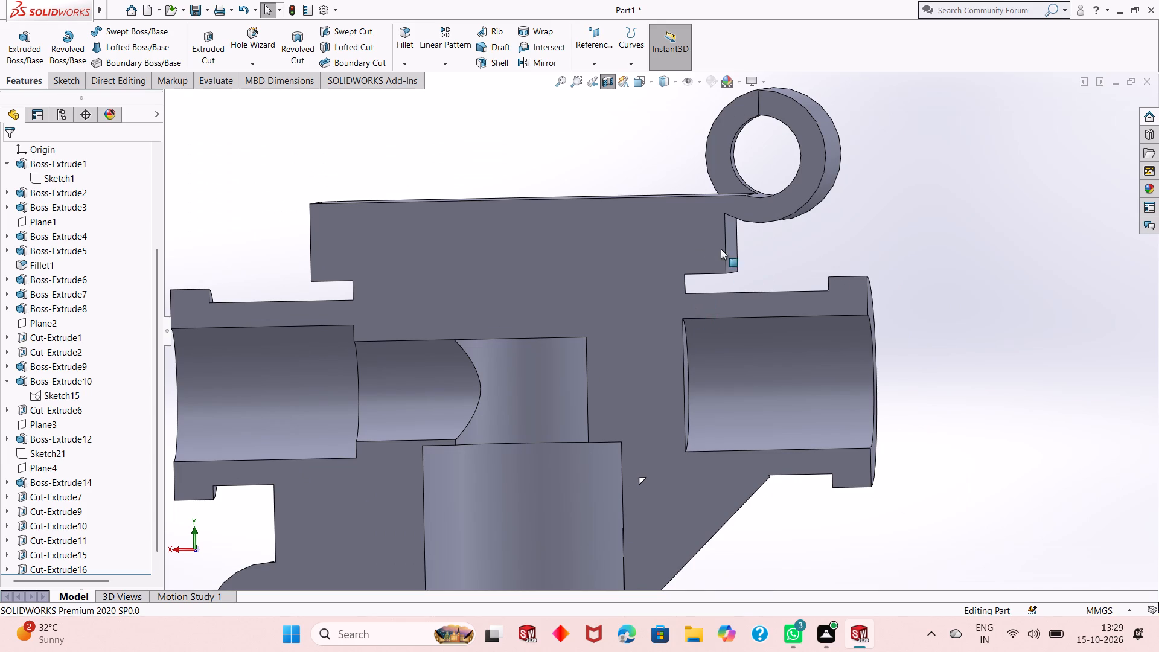
{"action": "middle_click", "coordinate": [689, 356]}
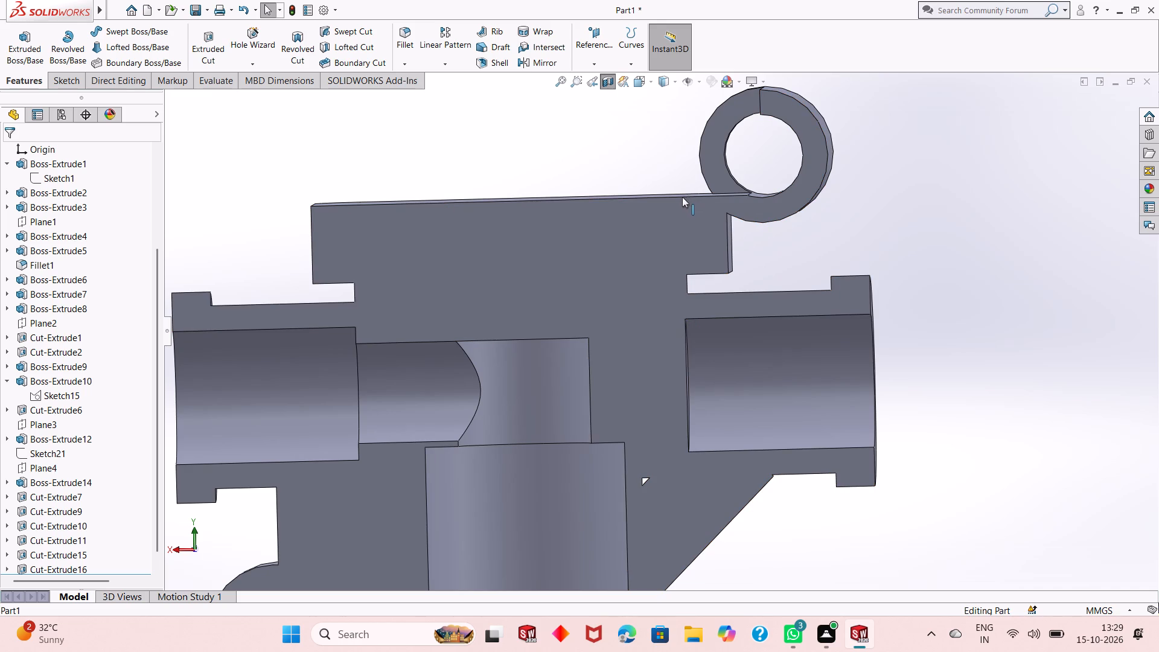
{"action": "key", "text": "Escape"}
Undo the blind bore together with its 24 mm circle sketch on the horizontal cylinder's end face.
{"action": "key", "text": "ctrl+z"}
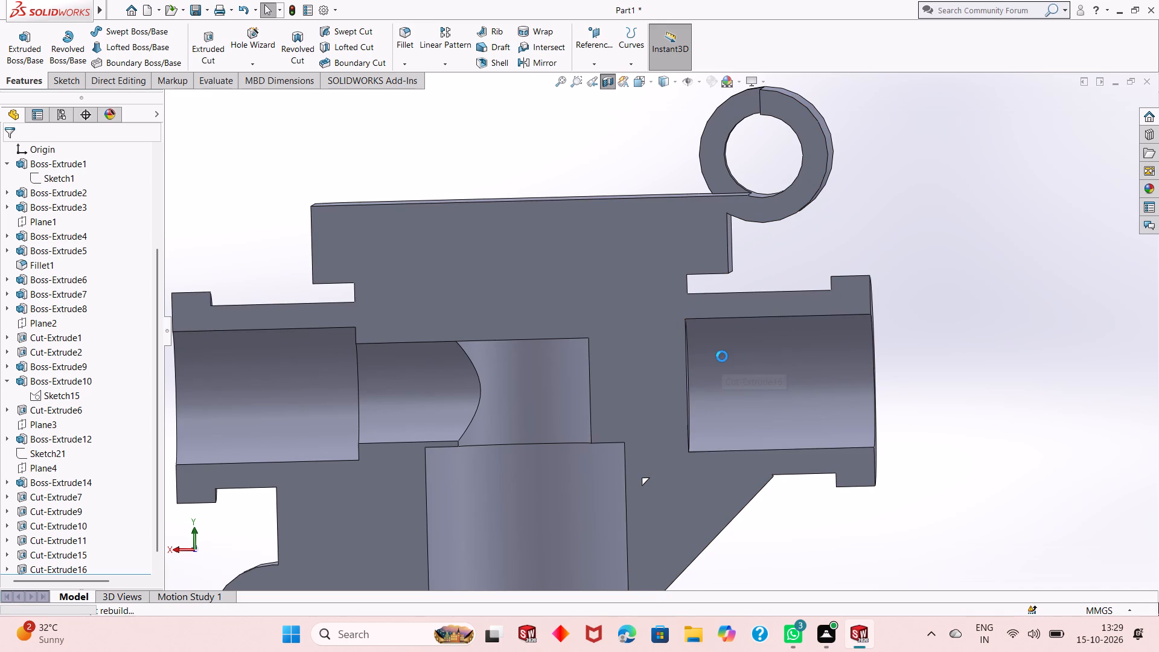
{"action": "key", "text": "ctrl+z"}
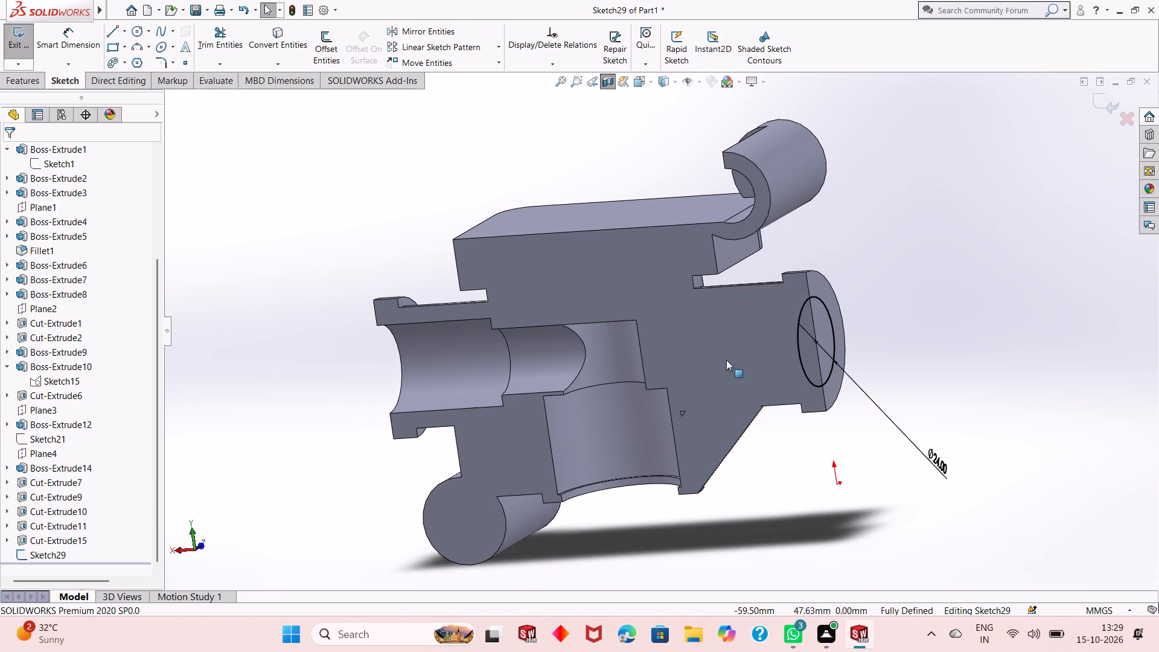
{"action": "key", "text": "ctrl+z"}
{"action": "key", "text": "ctrl+z"}
{"action": "key", "text": "ctrl+z"}
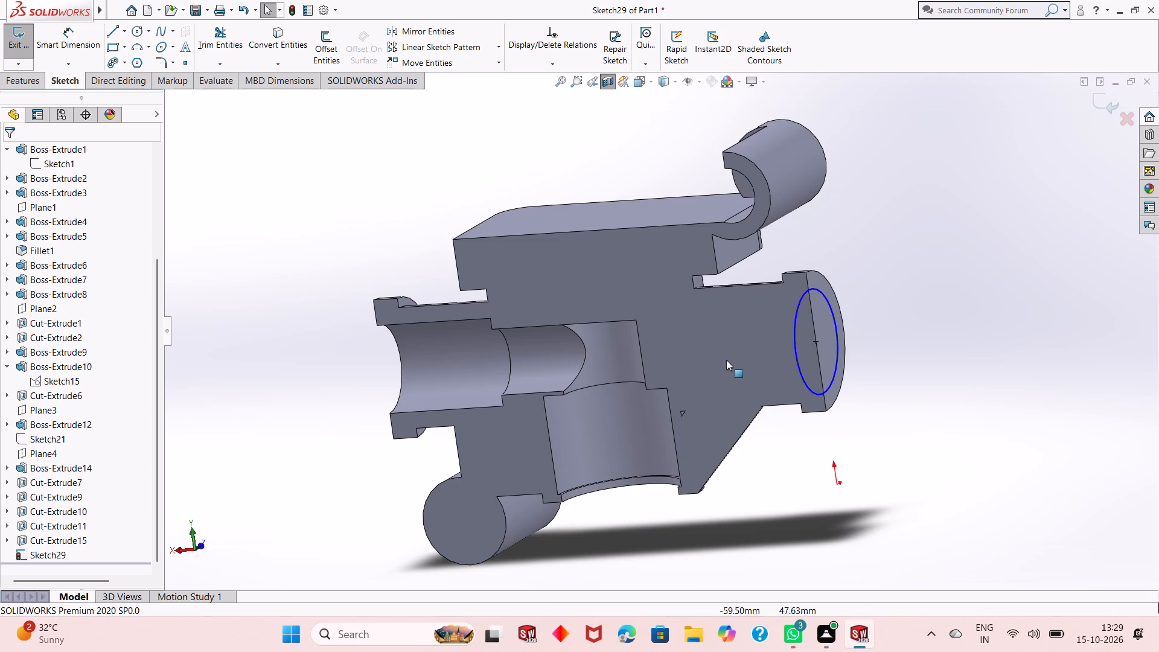
{"action": "scroll", "coordinate": [693, 368], "scroll_direction": "up", "scroll_amount": 1}
{"action": "key", "text": "ctrl+z"}
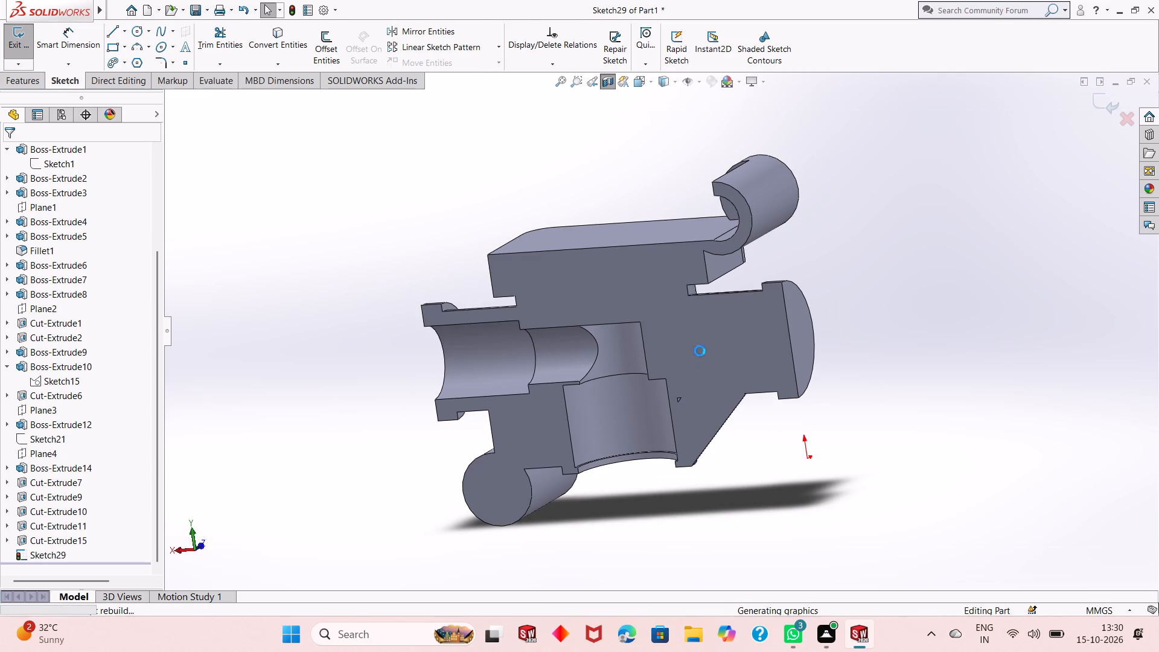
Turn off the section view and inspect the horizontal cylinder's solid end face on the whole body.
{"action": "left_click", "coordinate": [608, 83]}
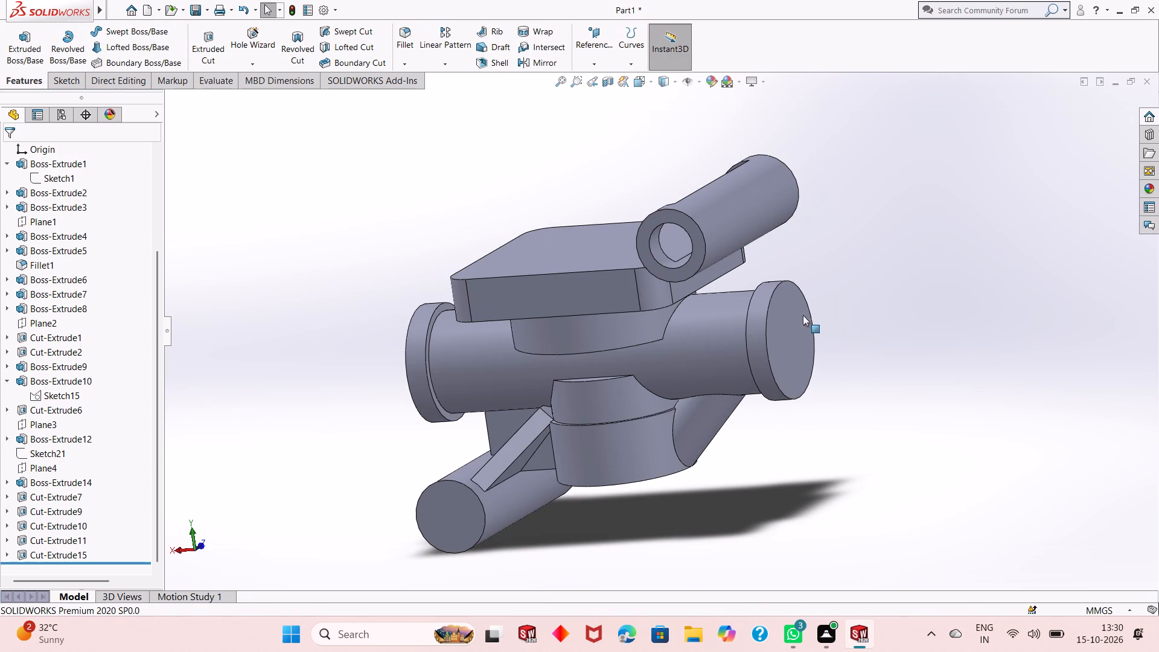
{"action": "middle_click_drag", "start_coordinate": [816, 304], "coordinate": [761, 315]}
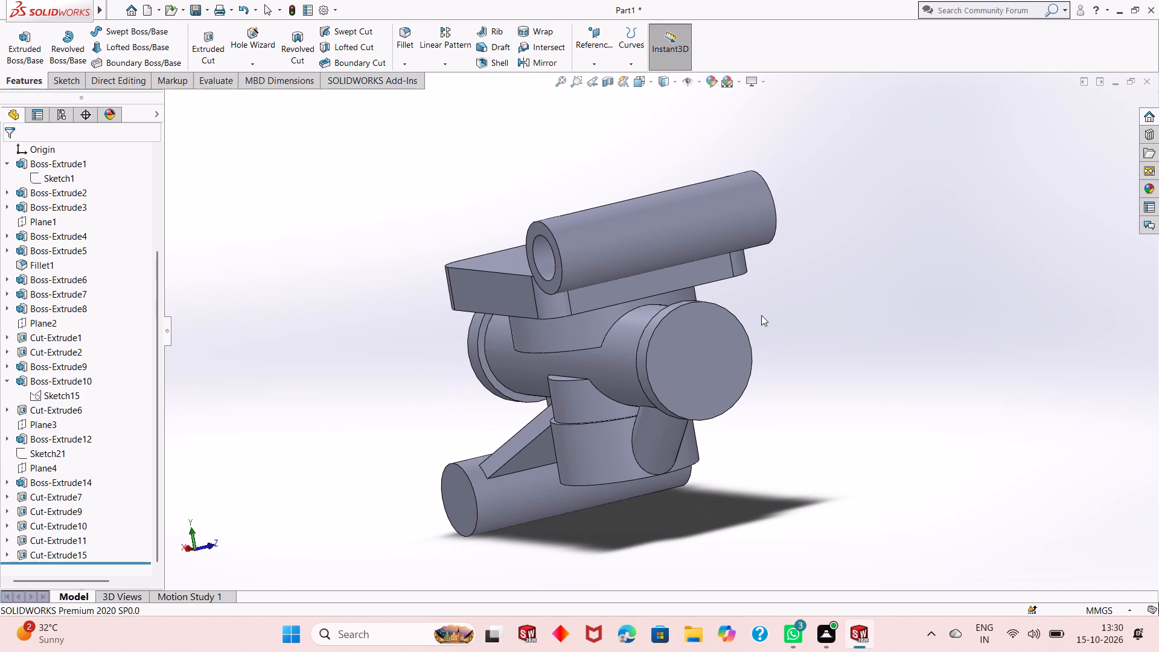
{"action": "middle_click_drag", "start_coordinate": [727, 333], "coordinate": [749, 307]}
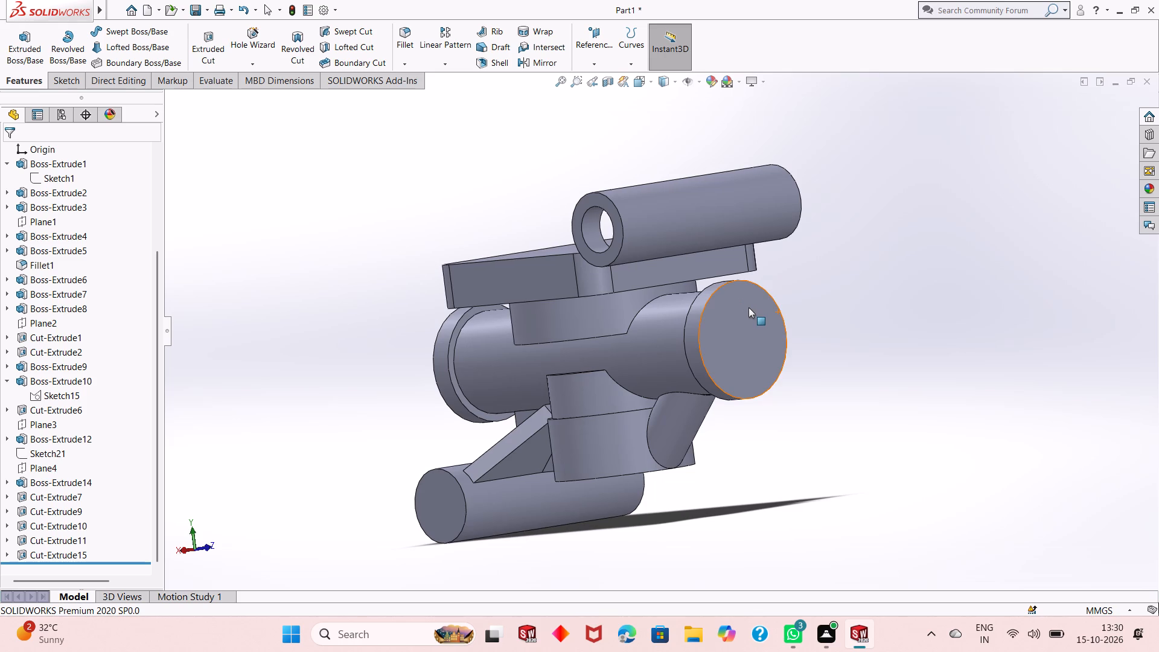
{"action": "middle_click_drag", "start_coordinate": [749, 307], "coordinate": [813, 291]}
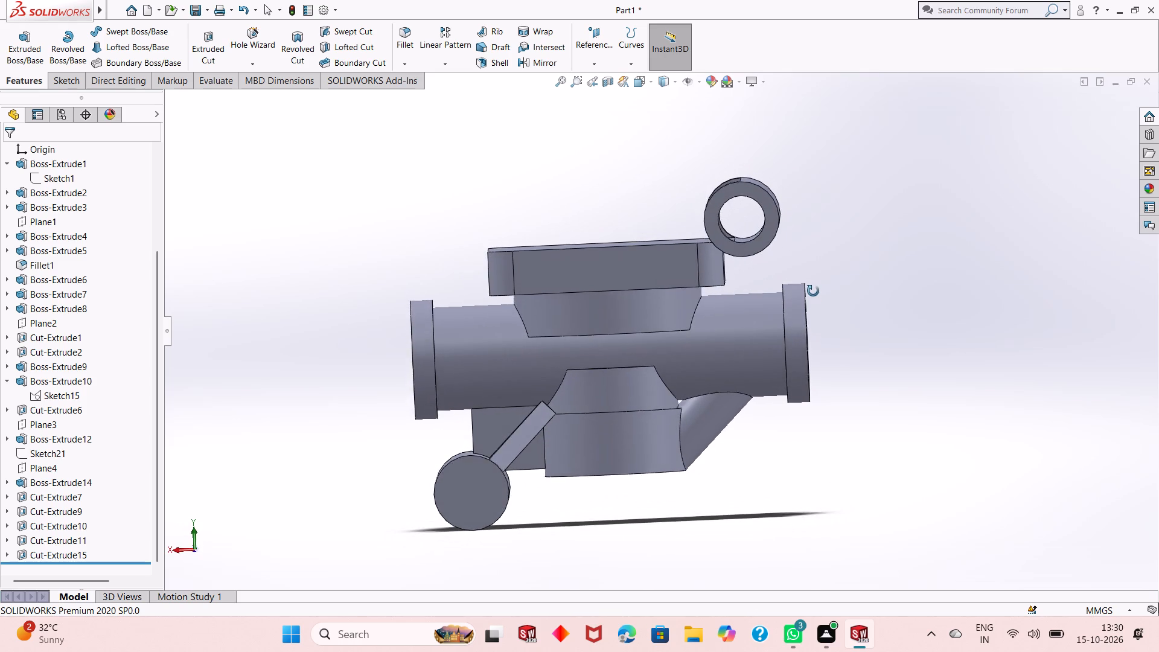
{"action": "middle_click_drag", "start_coordinate": [813, 291], "coordinate": [803, 296]}
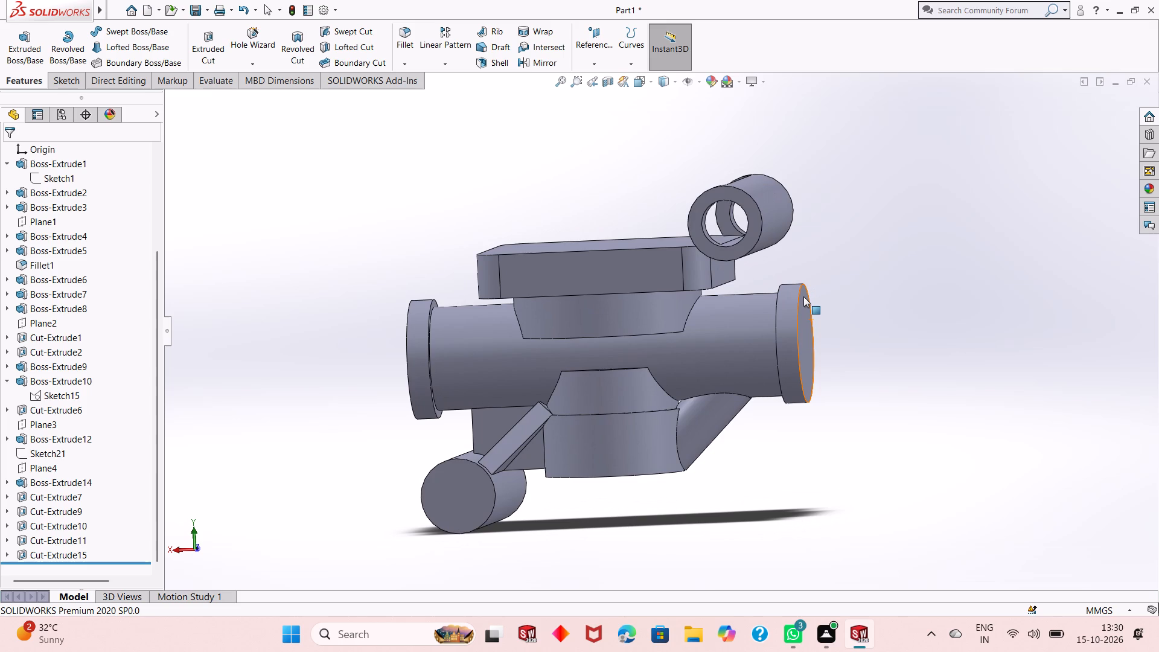
Start a new sketch on the Front Plane and face it squarely around the upper hollow cylinder and the horizontal cylinder's solid end.
{"action": "scroll", "coordinate": [755, 222], "scroll_direction": "down", "scroll_amount": 3}
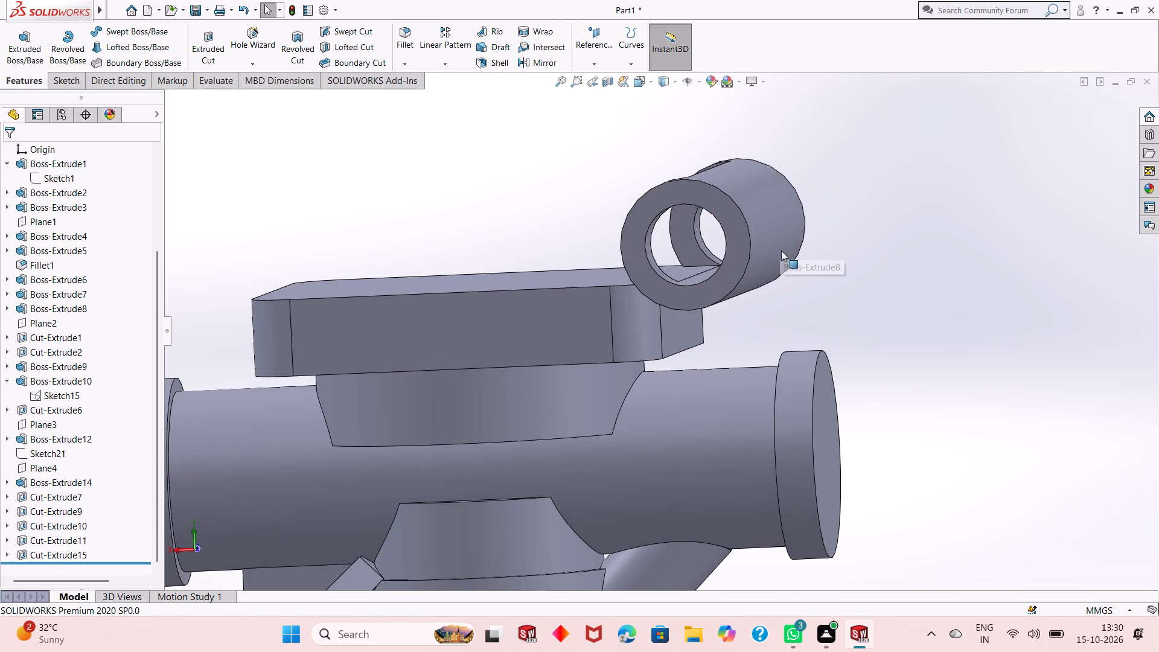
{"action": "scroll", "coordinate": [774, 275], "scroll_direction": "up", "scroll_amount": 2}
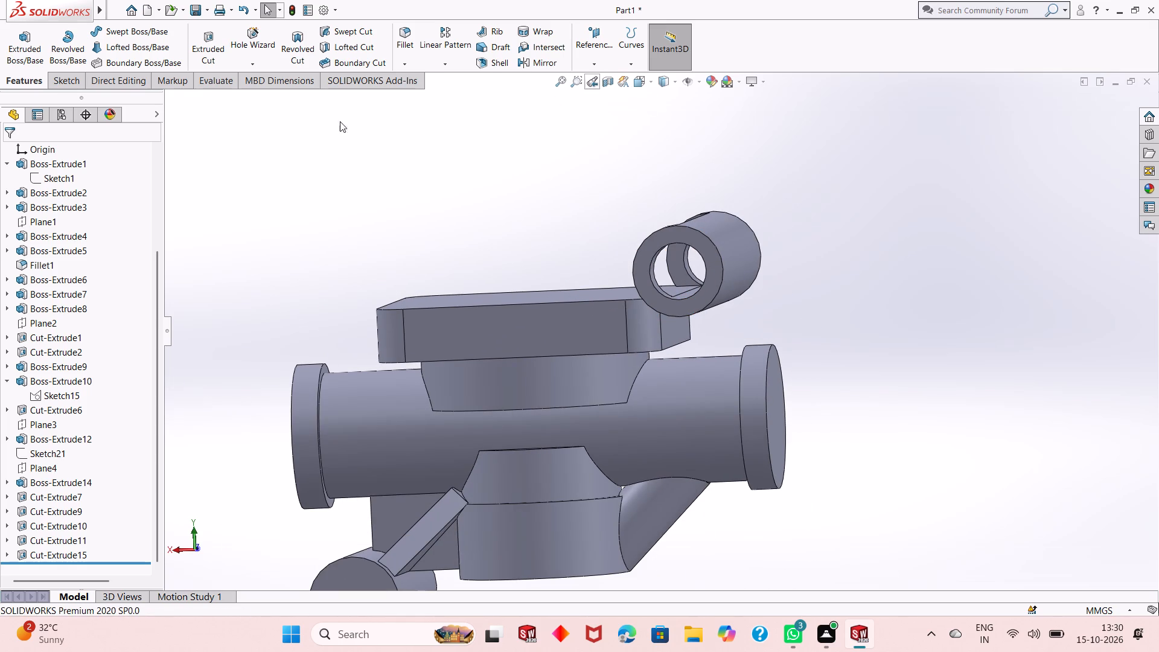
{"action": "scroll", "coordinate": [54, 224], "scroll_direction": "up", "scroll_amount": 5}
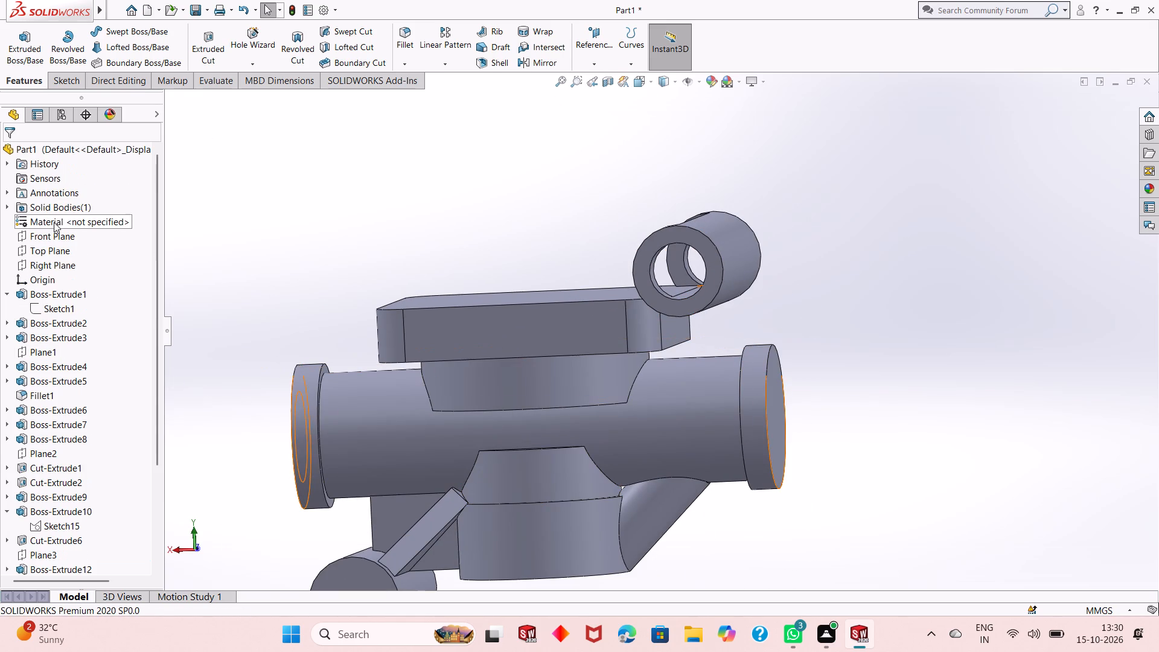
{"action": "left_click", "coordinate": [65, 233]}
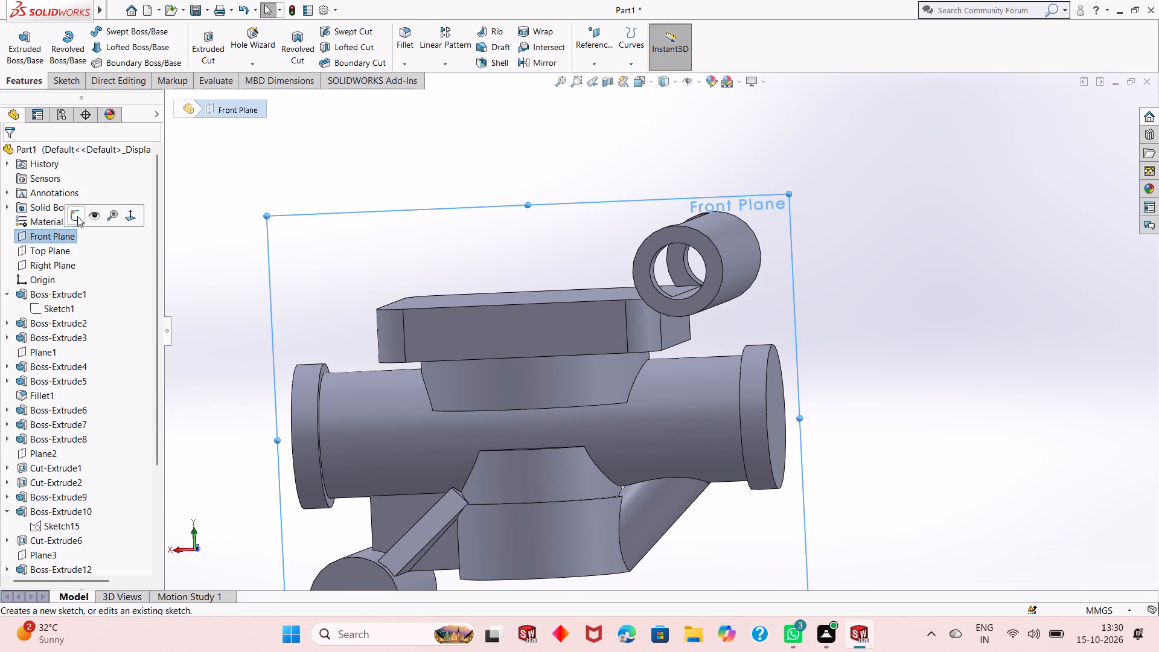
{"action": "left_click", "coordinate": [77, 214]}
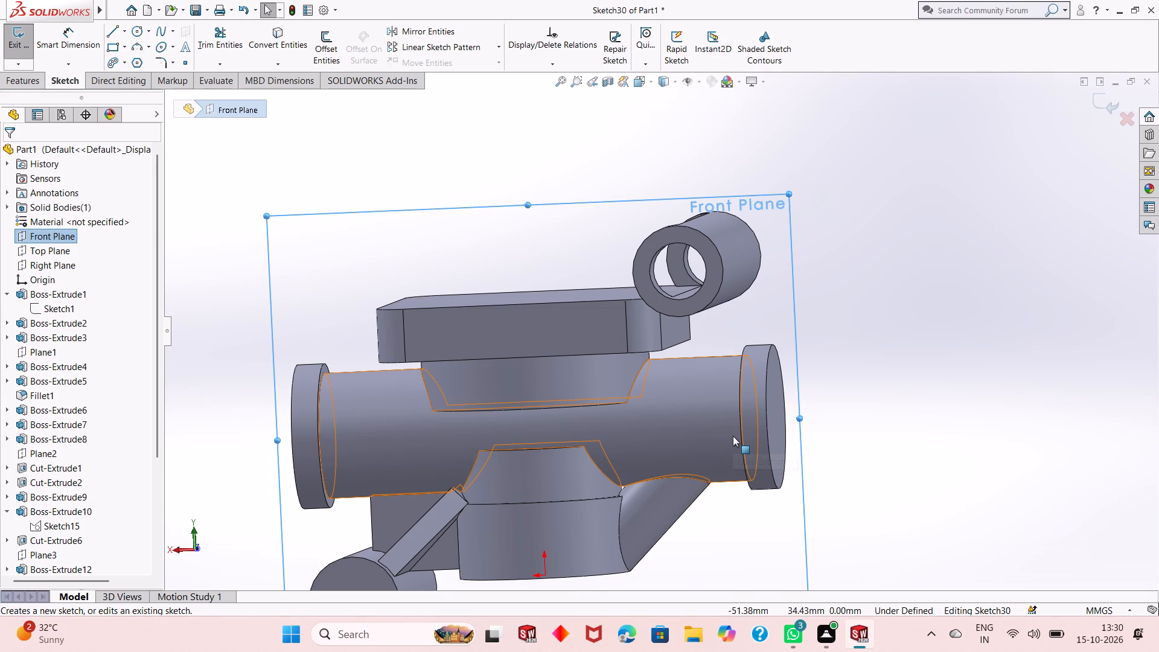
{"action": "key", "text": "ctrl+8"}
{"action": "key", "text": "ctrl+8"}
{"action": "scroll", "coordinate": [865, 170], "scroll_direction": "down", "scroll_amount": 3}
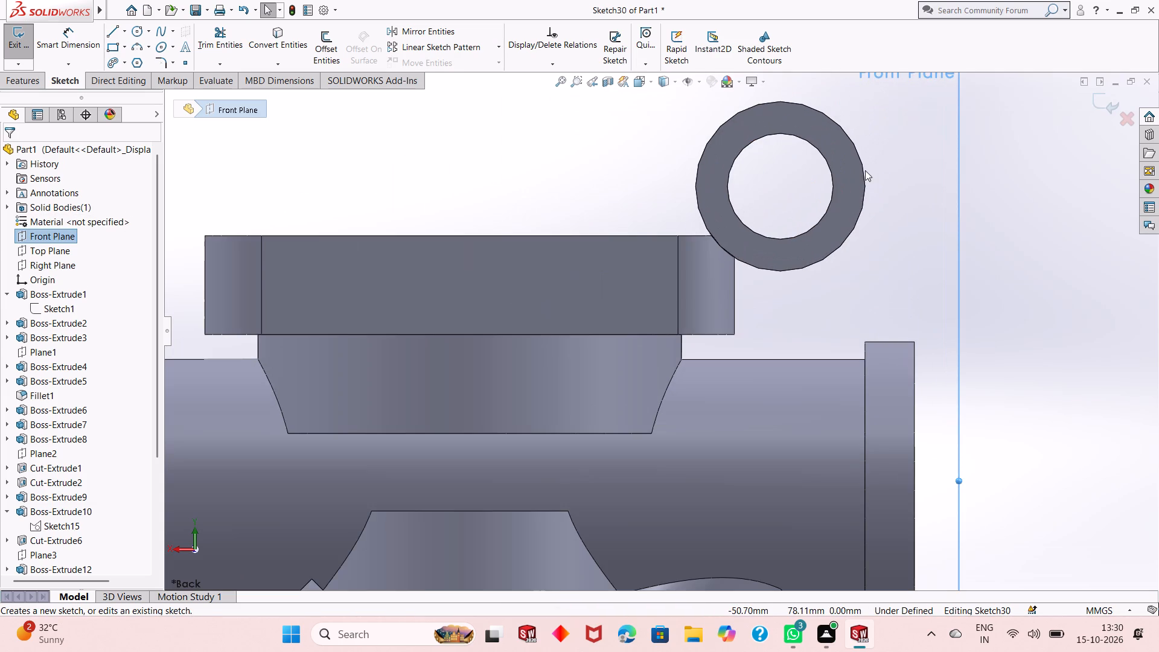
{"action": "key", "text": "Escape"}
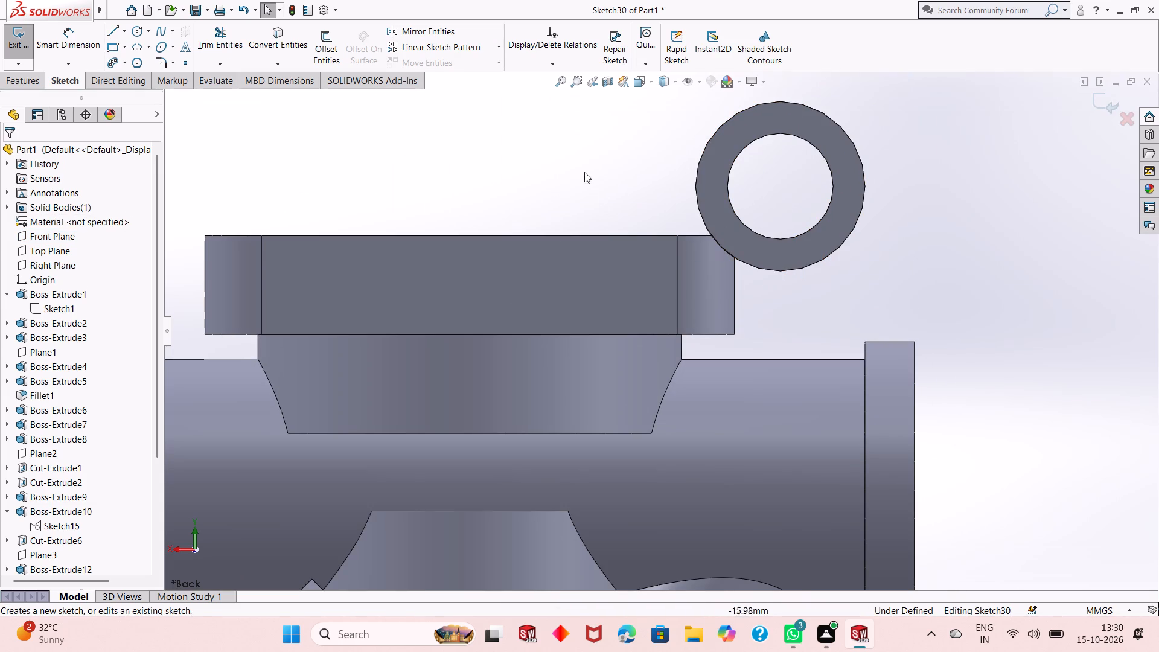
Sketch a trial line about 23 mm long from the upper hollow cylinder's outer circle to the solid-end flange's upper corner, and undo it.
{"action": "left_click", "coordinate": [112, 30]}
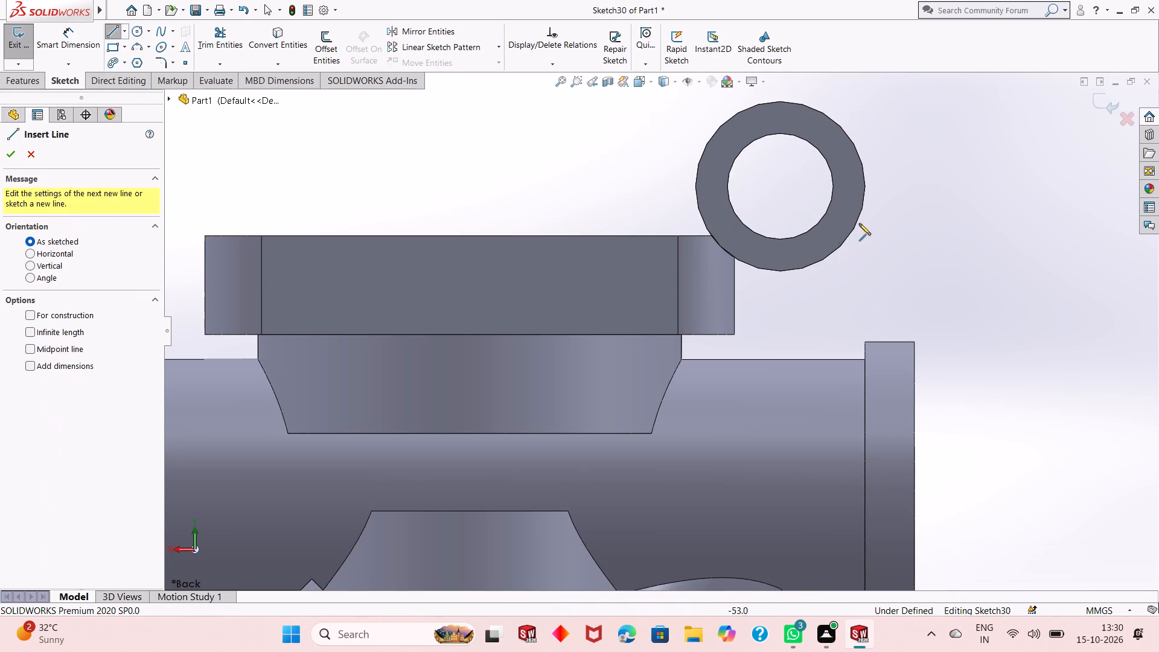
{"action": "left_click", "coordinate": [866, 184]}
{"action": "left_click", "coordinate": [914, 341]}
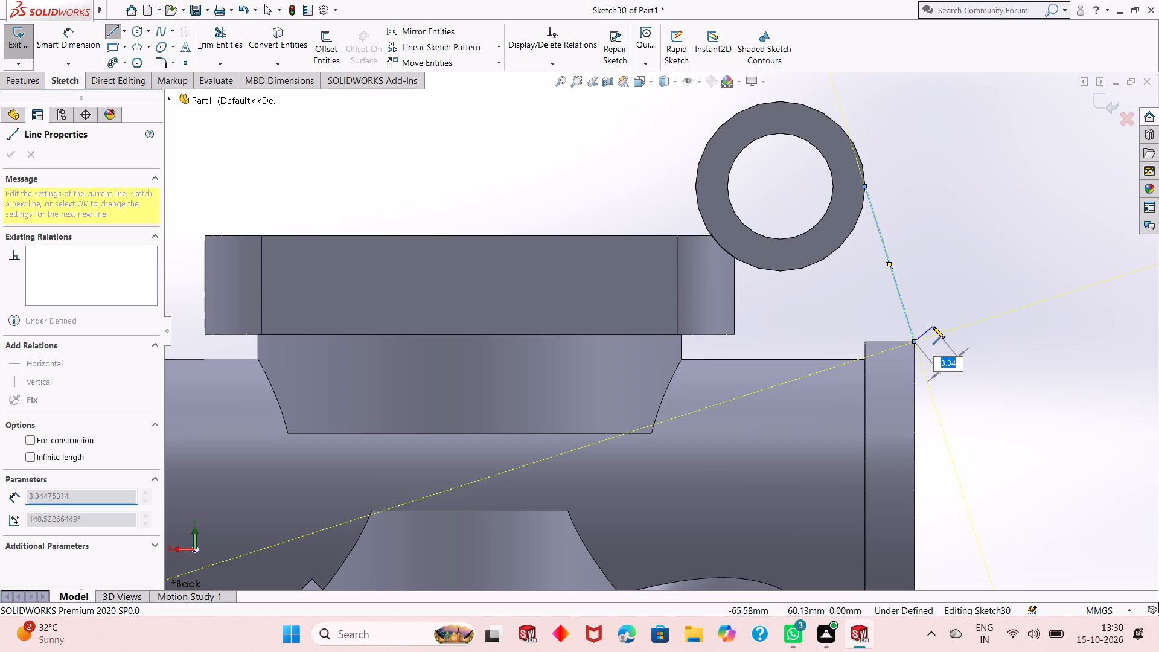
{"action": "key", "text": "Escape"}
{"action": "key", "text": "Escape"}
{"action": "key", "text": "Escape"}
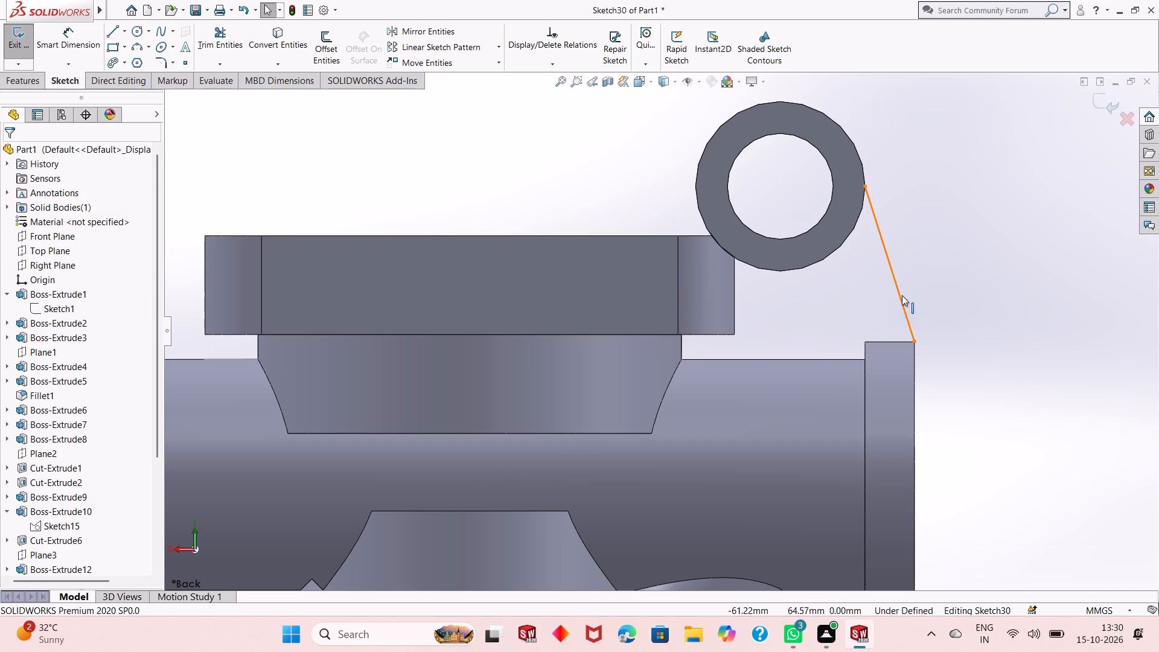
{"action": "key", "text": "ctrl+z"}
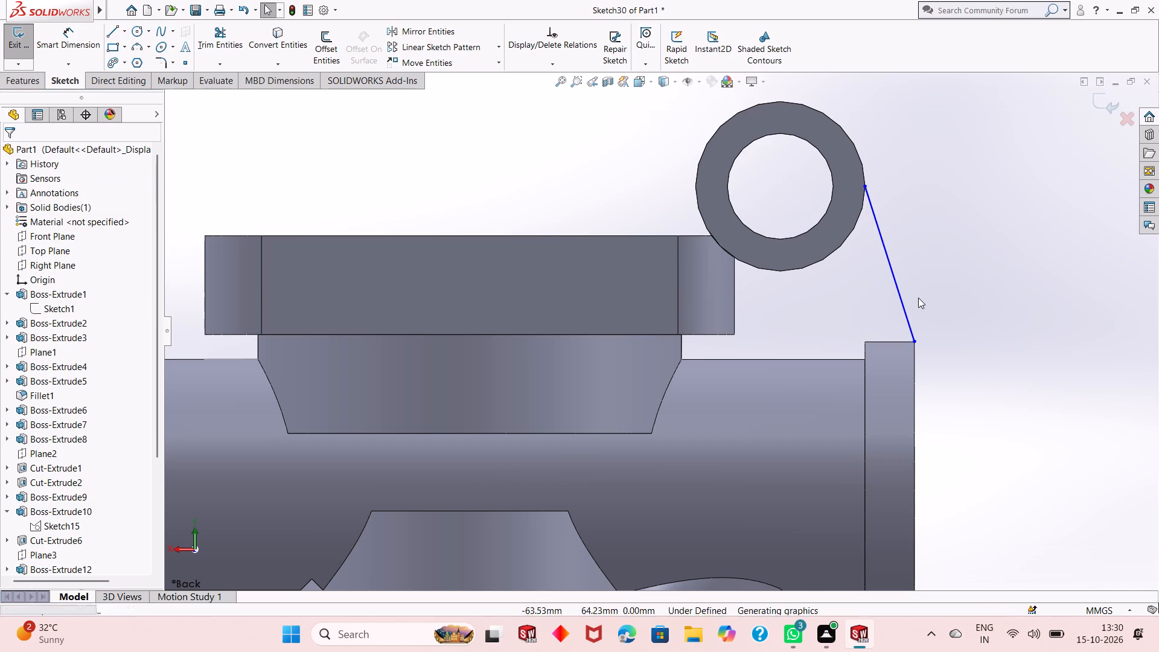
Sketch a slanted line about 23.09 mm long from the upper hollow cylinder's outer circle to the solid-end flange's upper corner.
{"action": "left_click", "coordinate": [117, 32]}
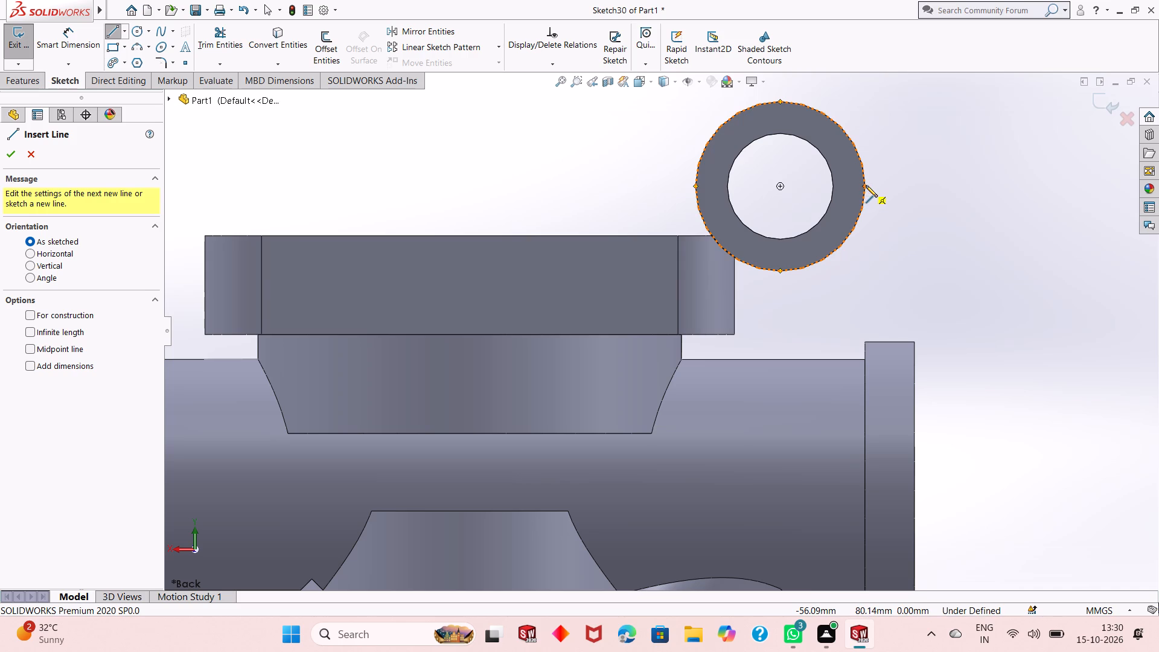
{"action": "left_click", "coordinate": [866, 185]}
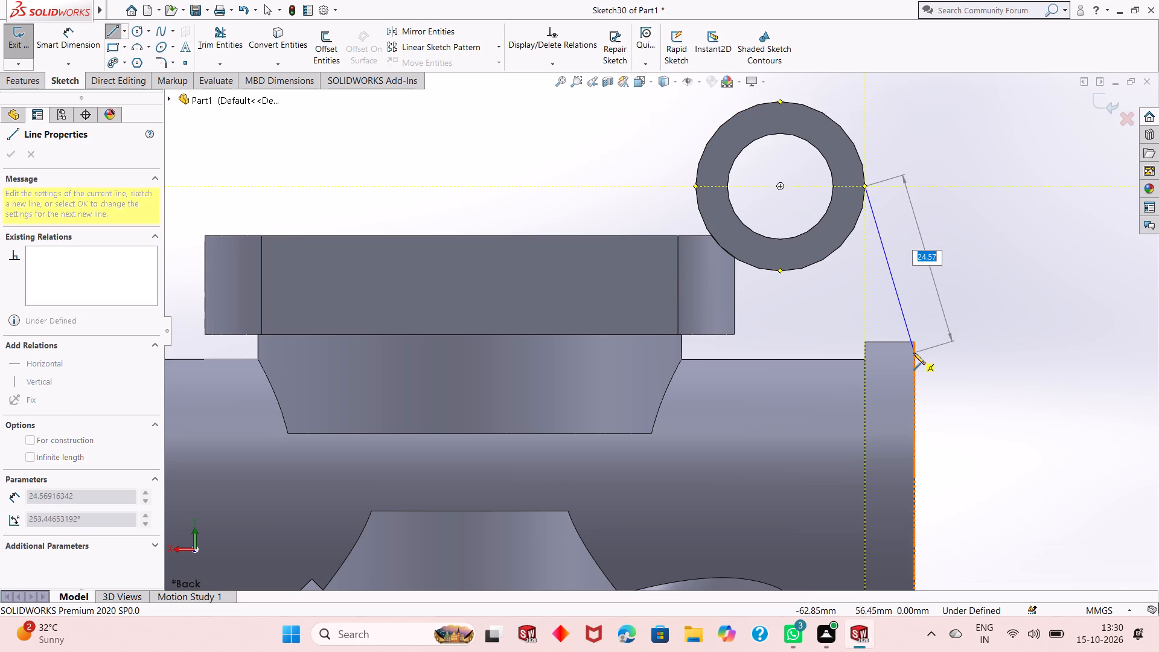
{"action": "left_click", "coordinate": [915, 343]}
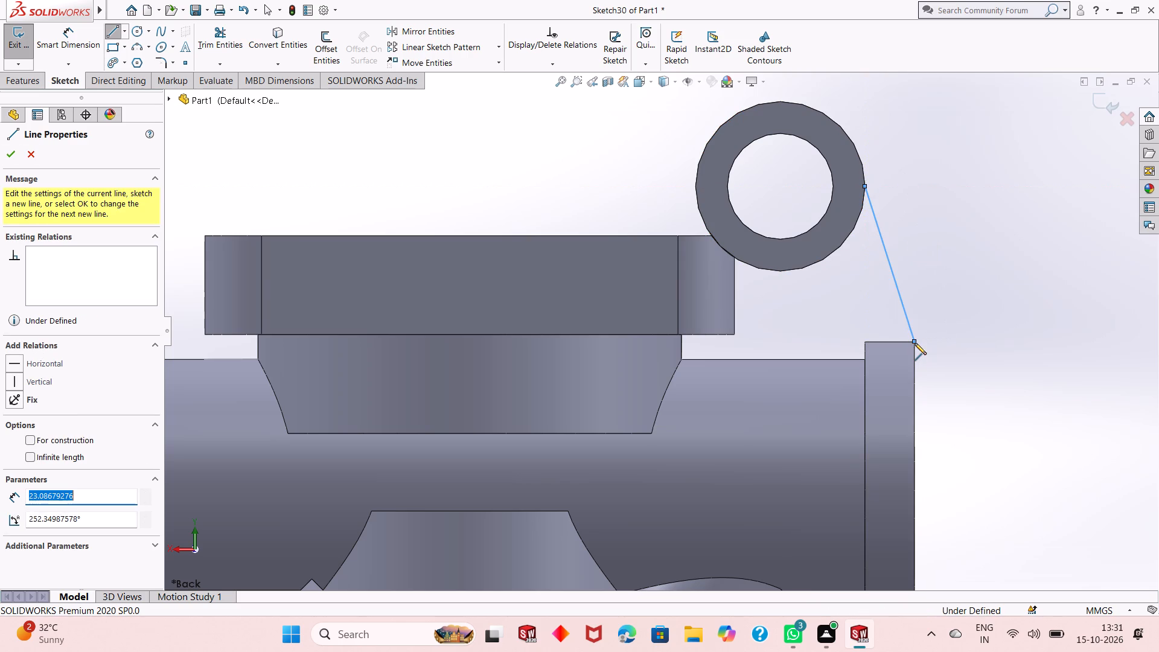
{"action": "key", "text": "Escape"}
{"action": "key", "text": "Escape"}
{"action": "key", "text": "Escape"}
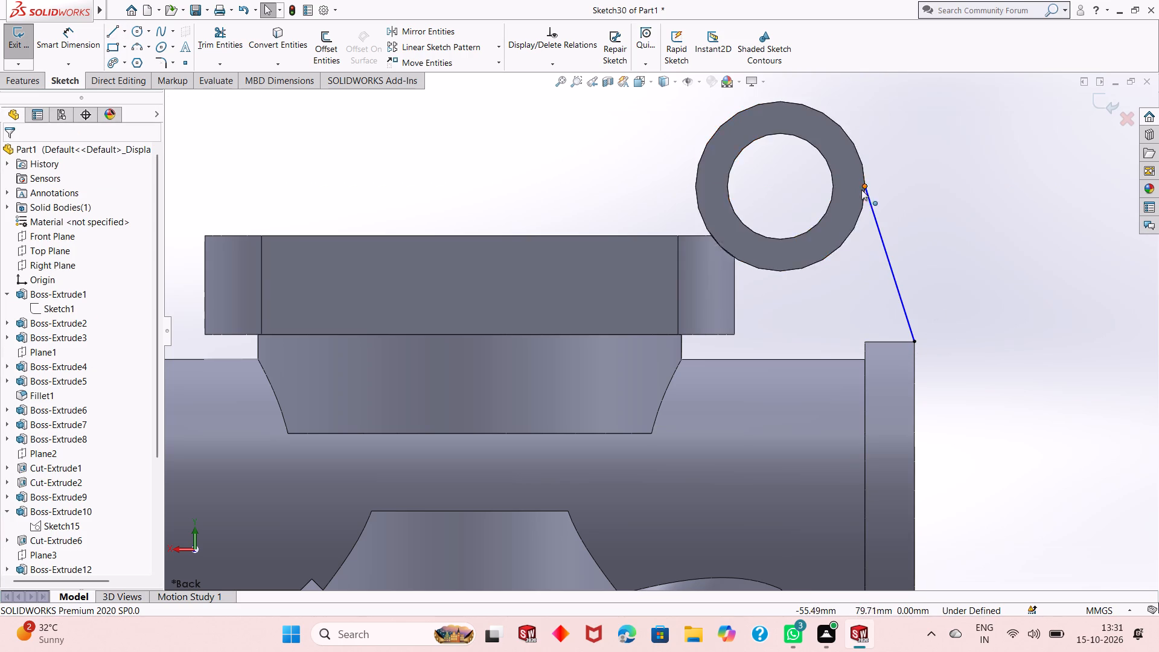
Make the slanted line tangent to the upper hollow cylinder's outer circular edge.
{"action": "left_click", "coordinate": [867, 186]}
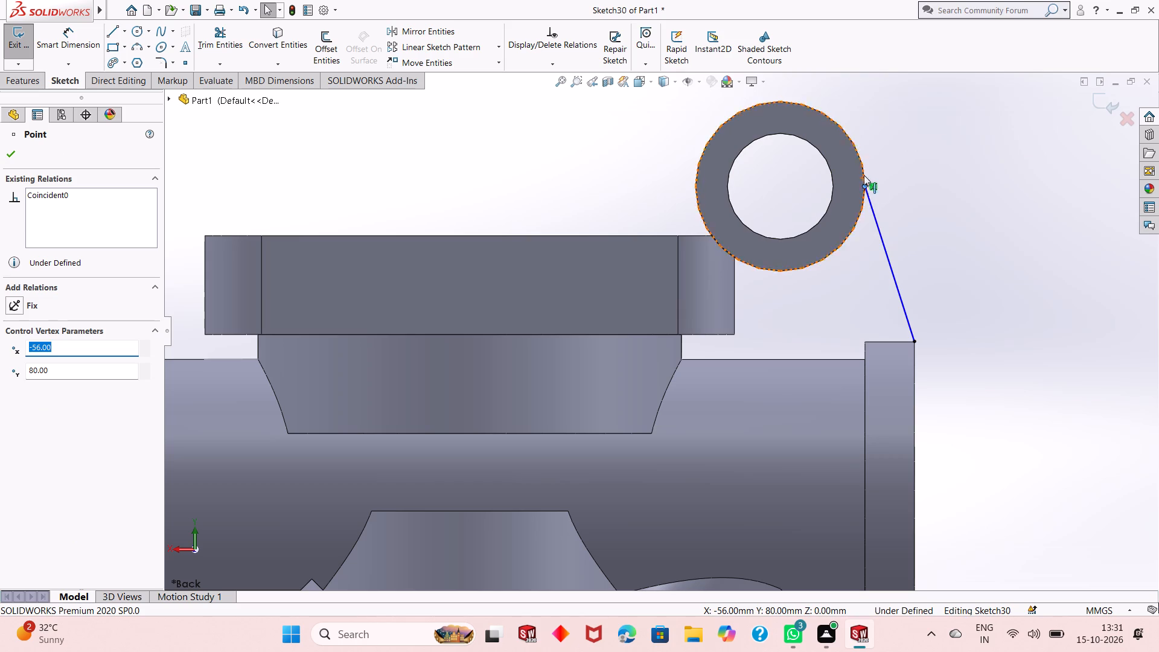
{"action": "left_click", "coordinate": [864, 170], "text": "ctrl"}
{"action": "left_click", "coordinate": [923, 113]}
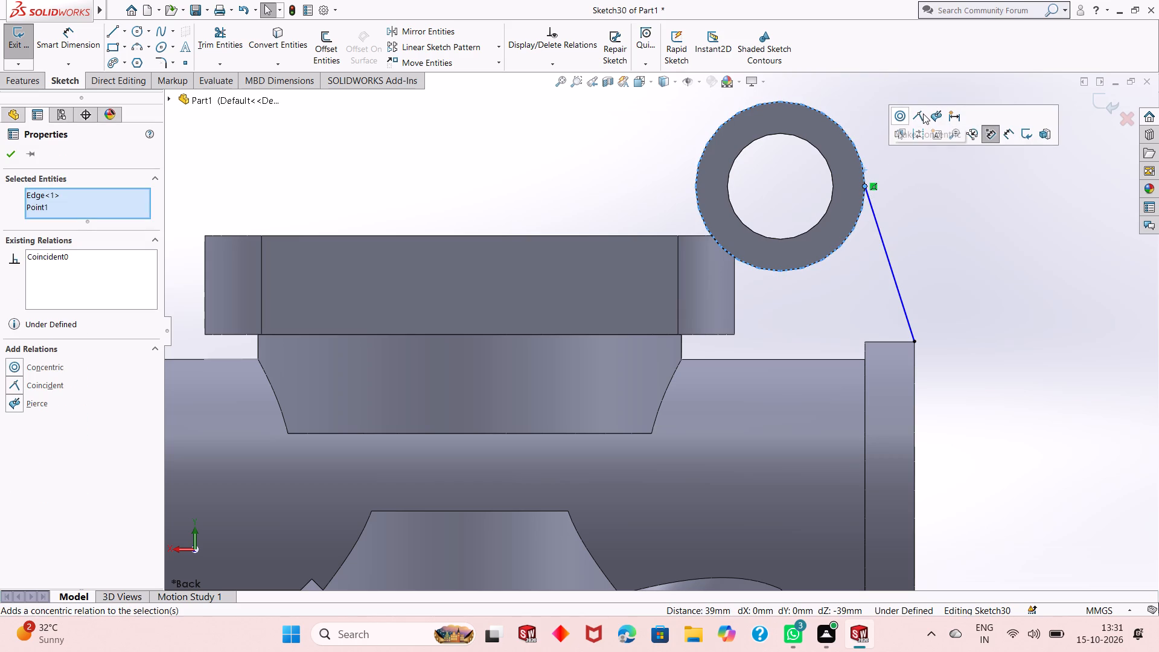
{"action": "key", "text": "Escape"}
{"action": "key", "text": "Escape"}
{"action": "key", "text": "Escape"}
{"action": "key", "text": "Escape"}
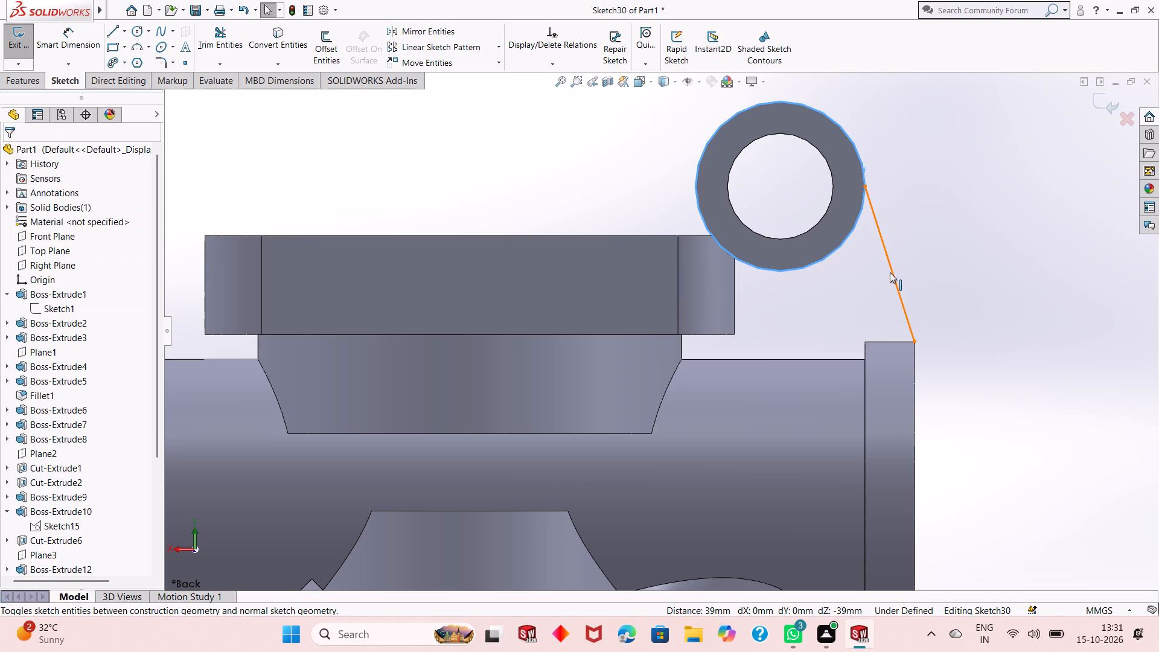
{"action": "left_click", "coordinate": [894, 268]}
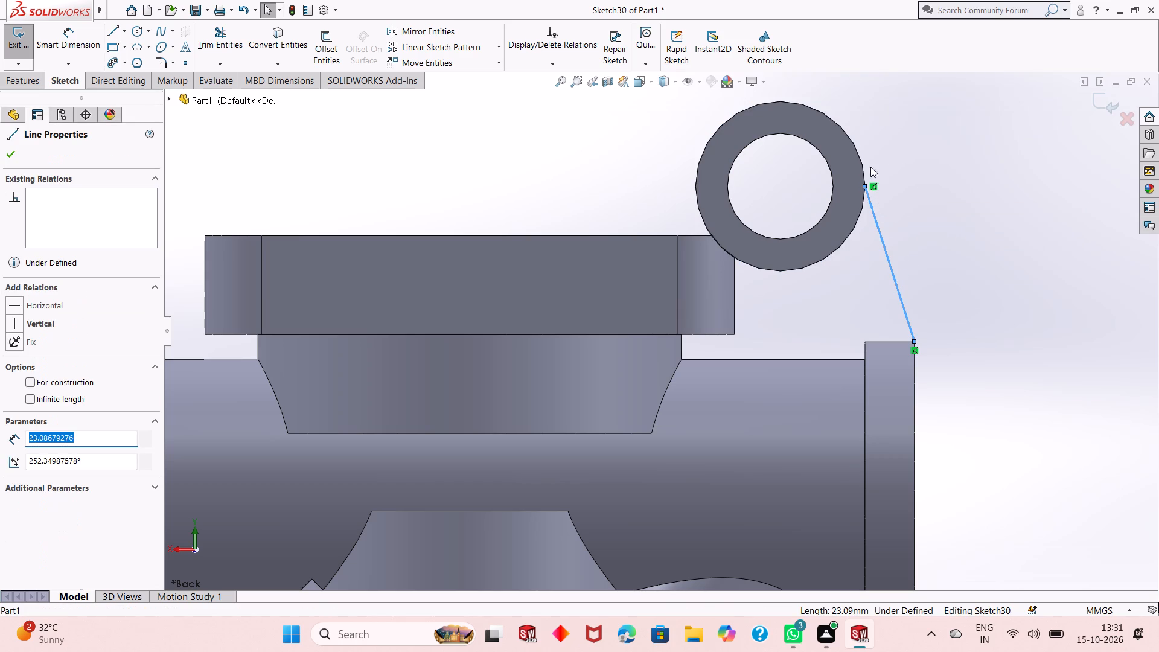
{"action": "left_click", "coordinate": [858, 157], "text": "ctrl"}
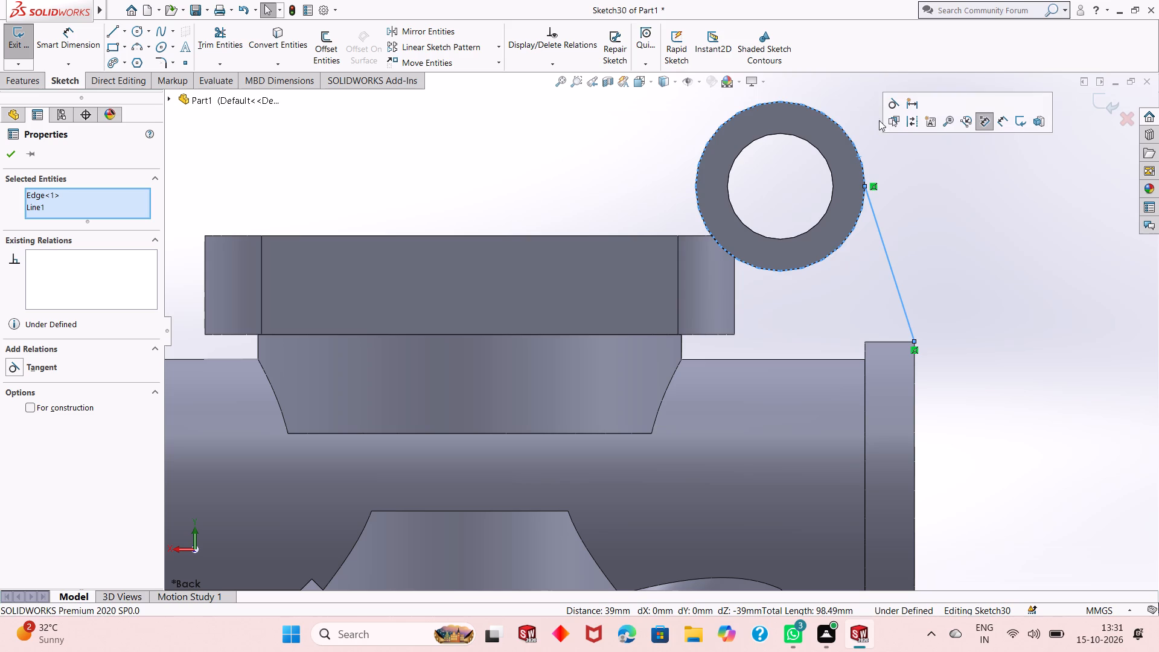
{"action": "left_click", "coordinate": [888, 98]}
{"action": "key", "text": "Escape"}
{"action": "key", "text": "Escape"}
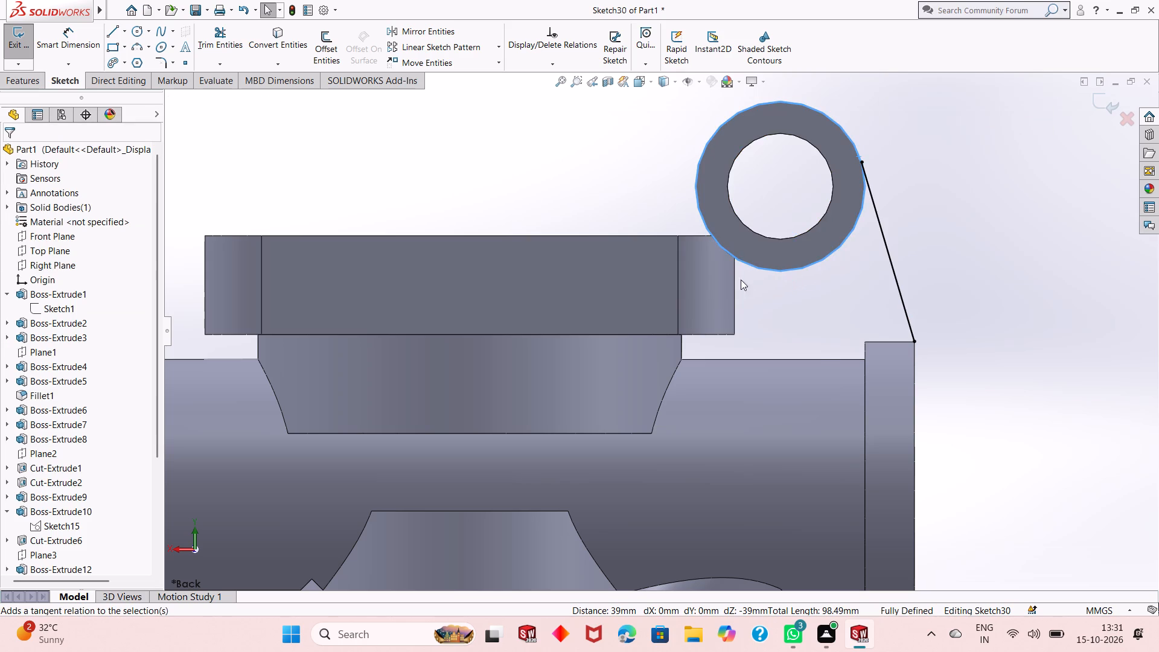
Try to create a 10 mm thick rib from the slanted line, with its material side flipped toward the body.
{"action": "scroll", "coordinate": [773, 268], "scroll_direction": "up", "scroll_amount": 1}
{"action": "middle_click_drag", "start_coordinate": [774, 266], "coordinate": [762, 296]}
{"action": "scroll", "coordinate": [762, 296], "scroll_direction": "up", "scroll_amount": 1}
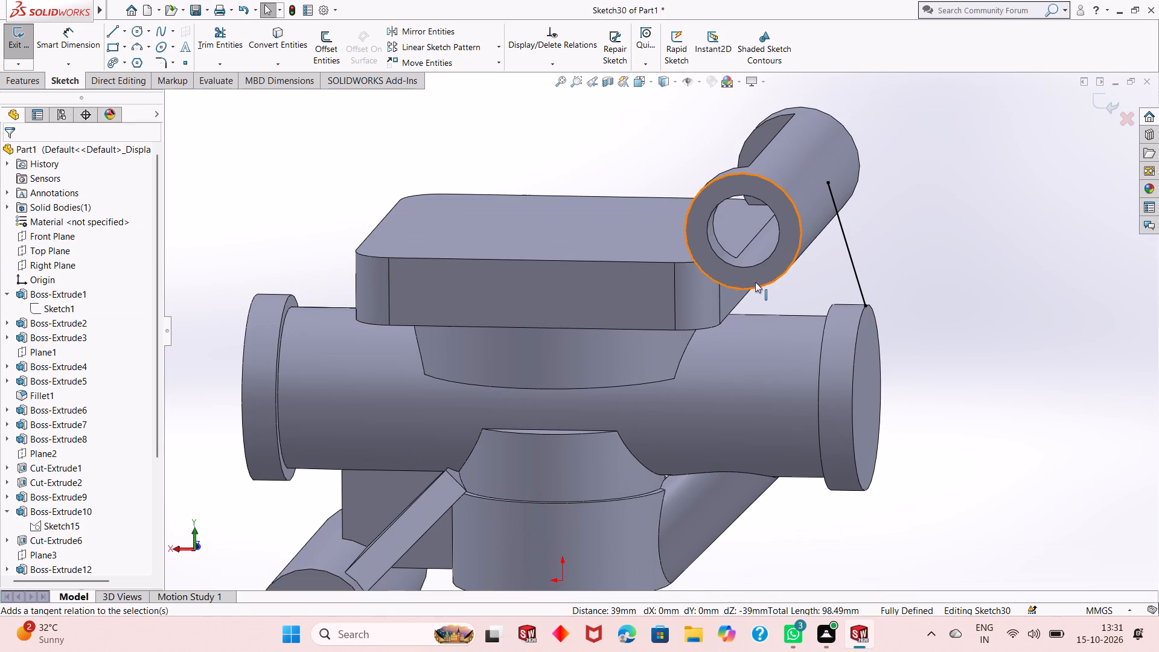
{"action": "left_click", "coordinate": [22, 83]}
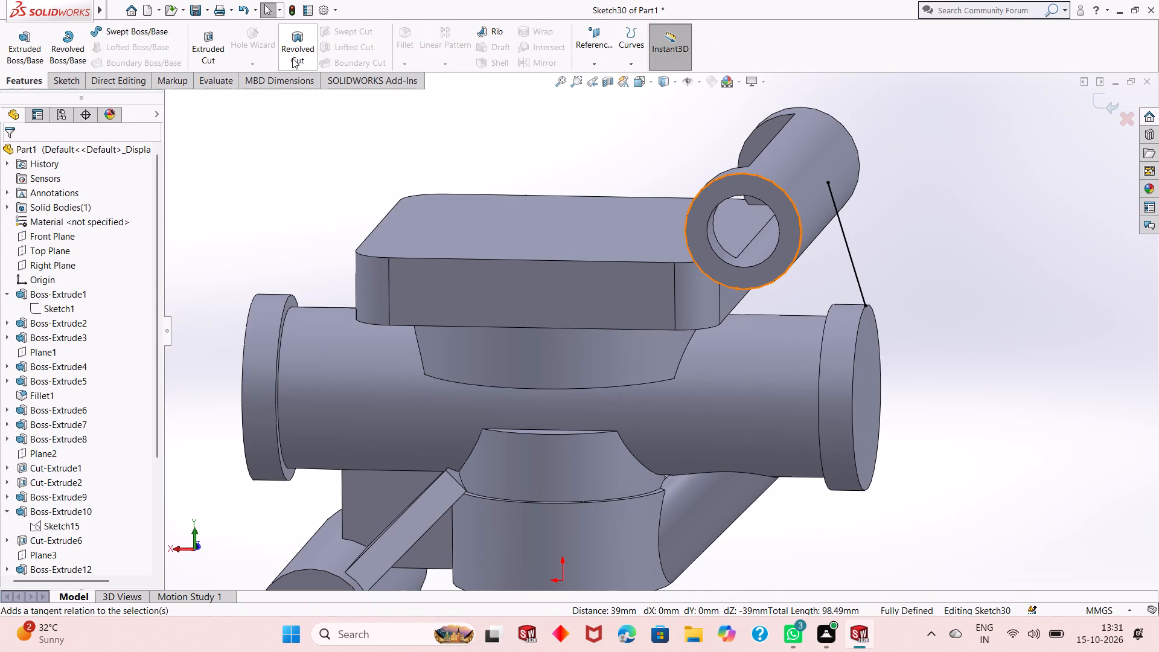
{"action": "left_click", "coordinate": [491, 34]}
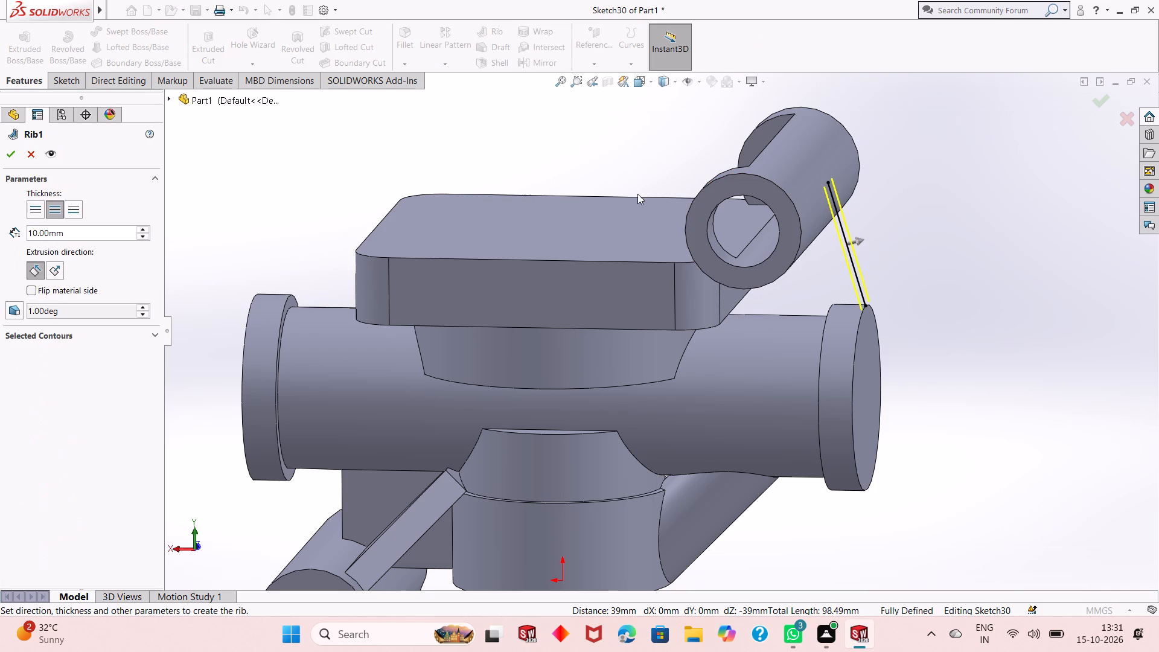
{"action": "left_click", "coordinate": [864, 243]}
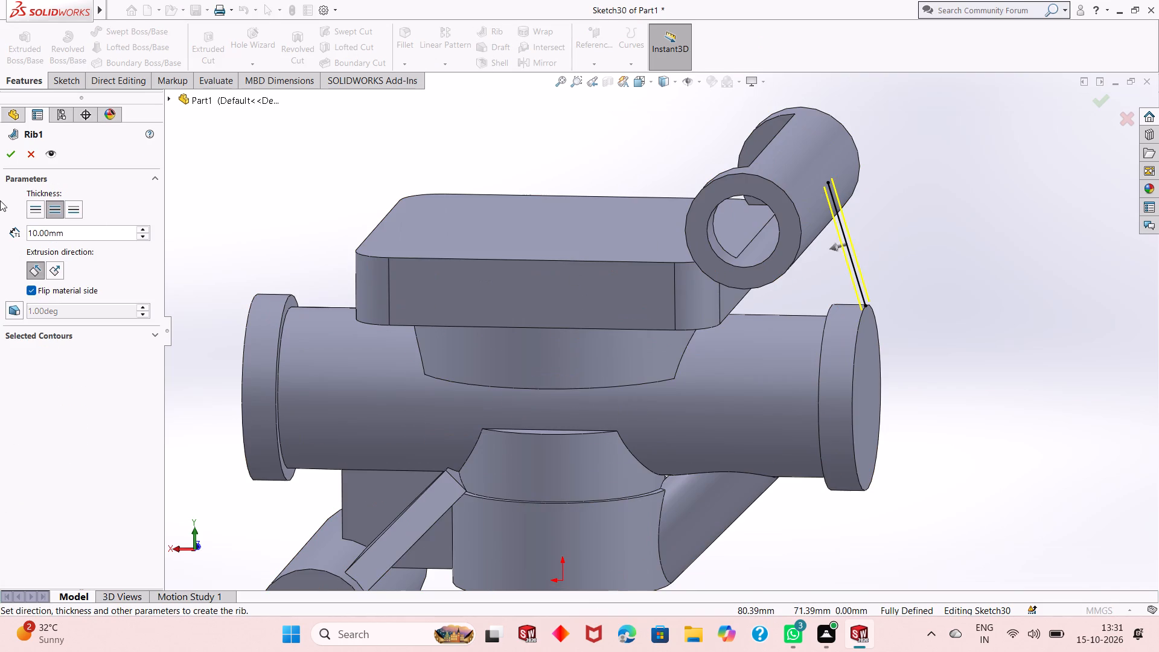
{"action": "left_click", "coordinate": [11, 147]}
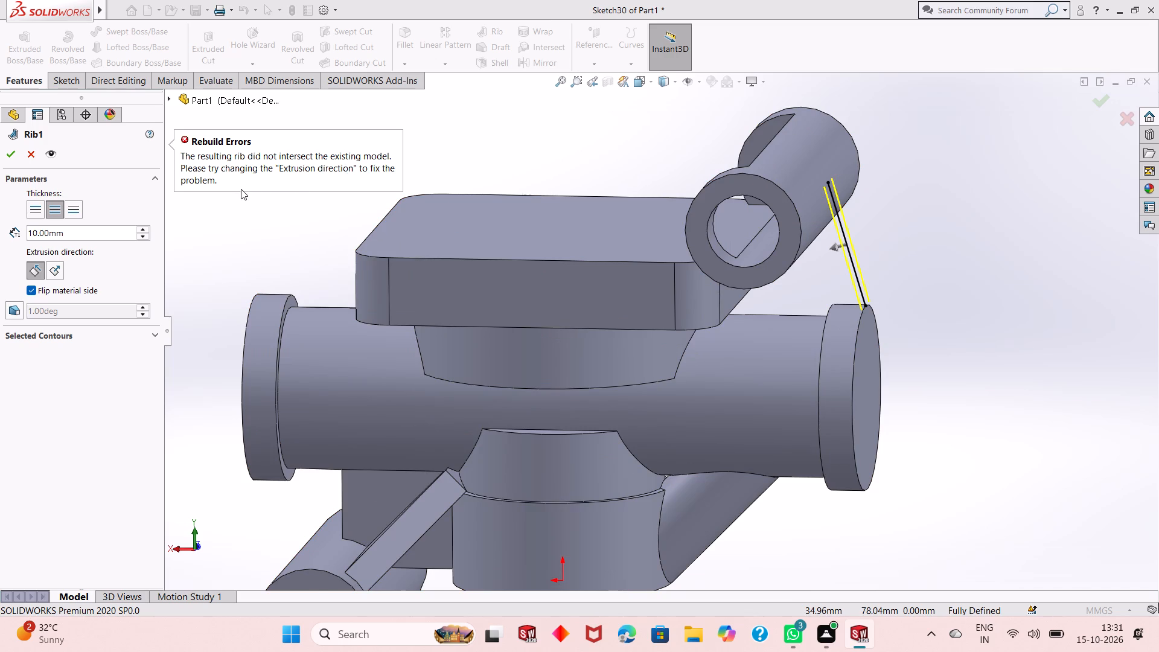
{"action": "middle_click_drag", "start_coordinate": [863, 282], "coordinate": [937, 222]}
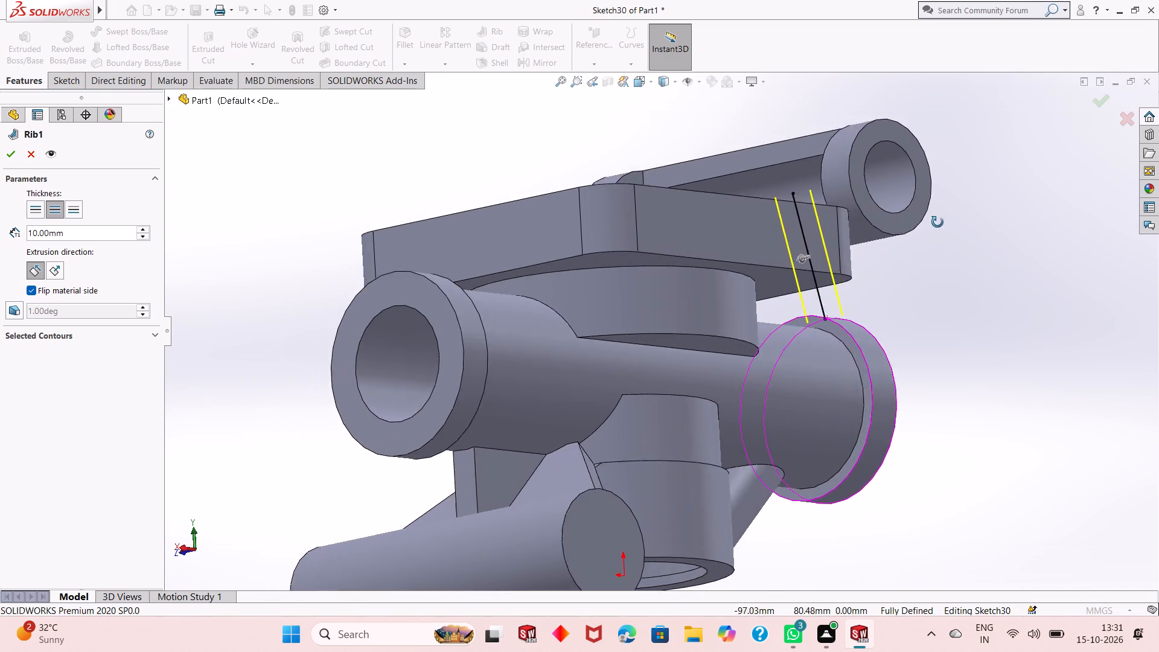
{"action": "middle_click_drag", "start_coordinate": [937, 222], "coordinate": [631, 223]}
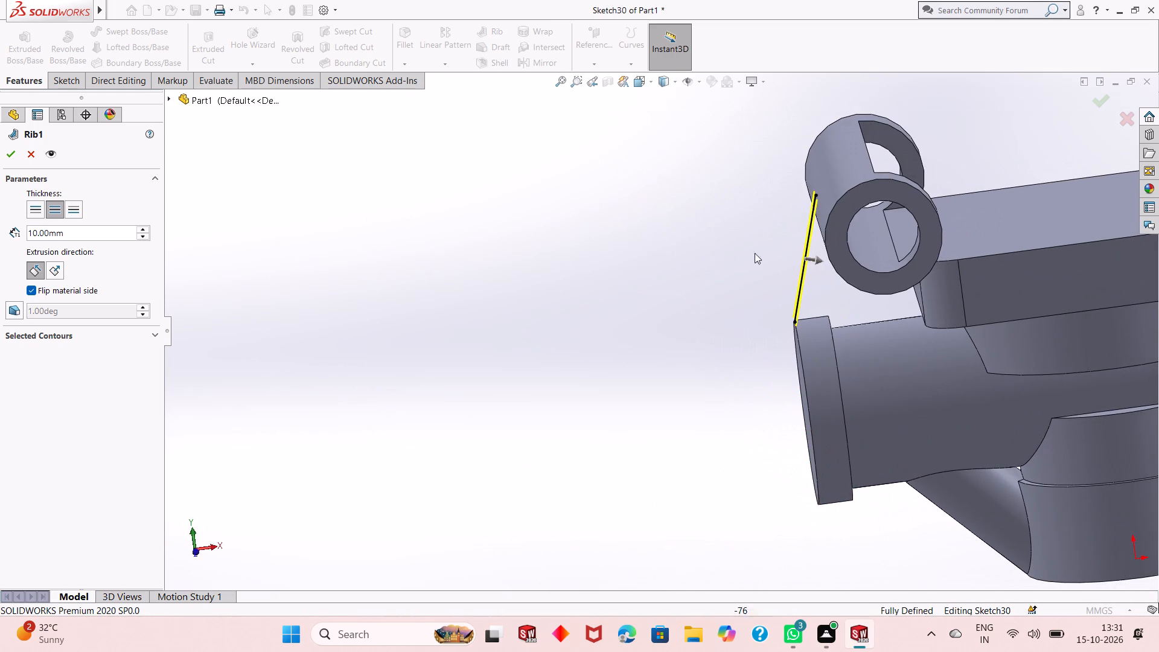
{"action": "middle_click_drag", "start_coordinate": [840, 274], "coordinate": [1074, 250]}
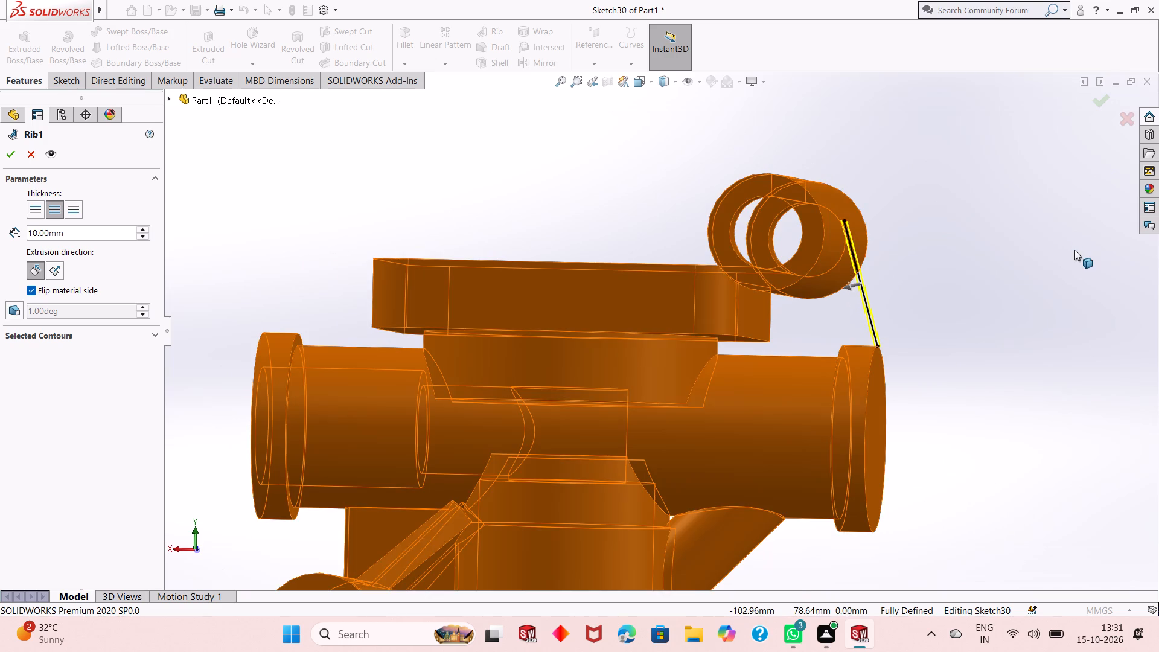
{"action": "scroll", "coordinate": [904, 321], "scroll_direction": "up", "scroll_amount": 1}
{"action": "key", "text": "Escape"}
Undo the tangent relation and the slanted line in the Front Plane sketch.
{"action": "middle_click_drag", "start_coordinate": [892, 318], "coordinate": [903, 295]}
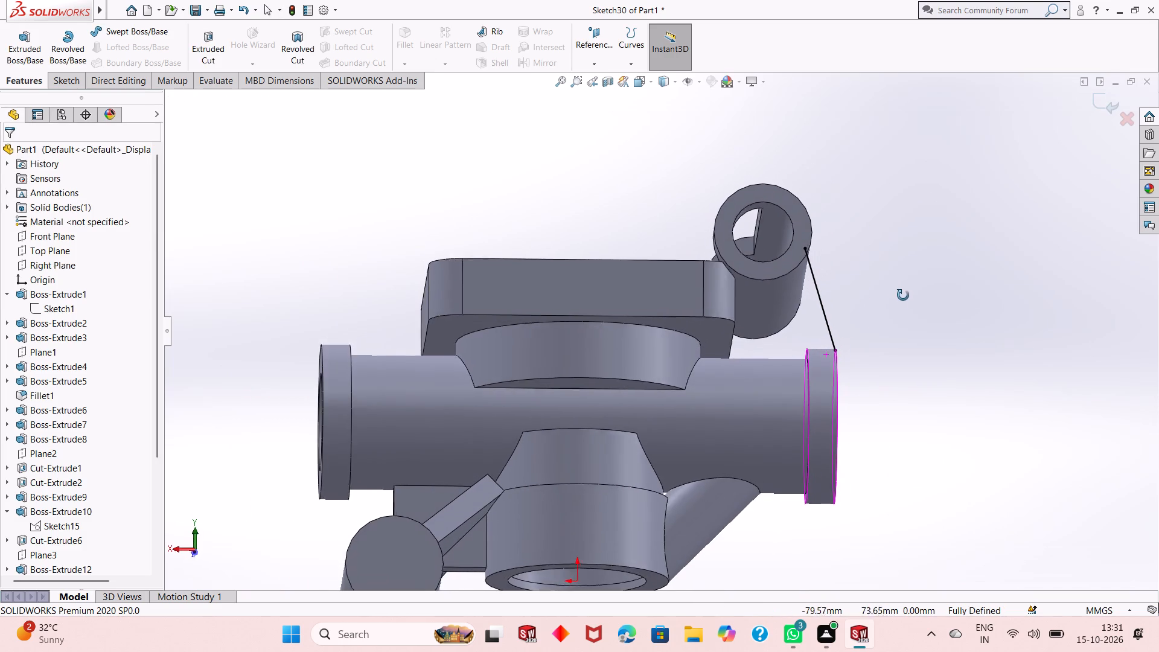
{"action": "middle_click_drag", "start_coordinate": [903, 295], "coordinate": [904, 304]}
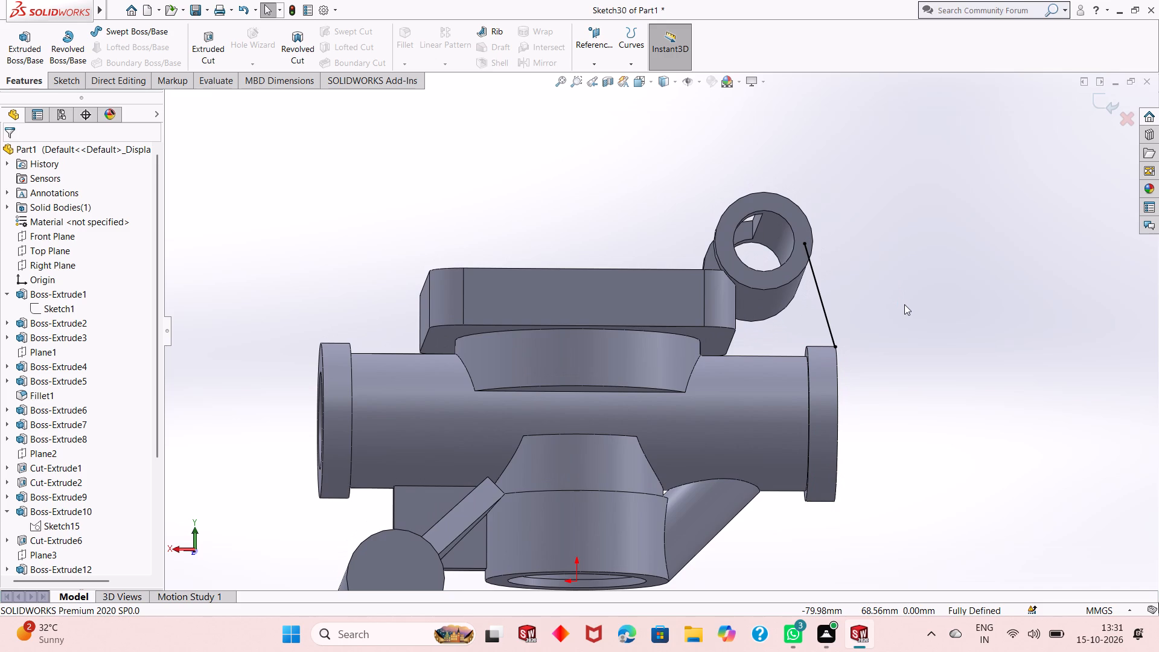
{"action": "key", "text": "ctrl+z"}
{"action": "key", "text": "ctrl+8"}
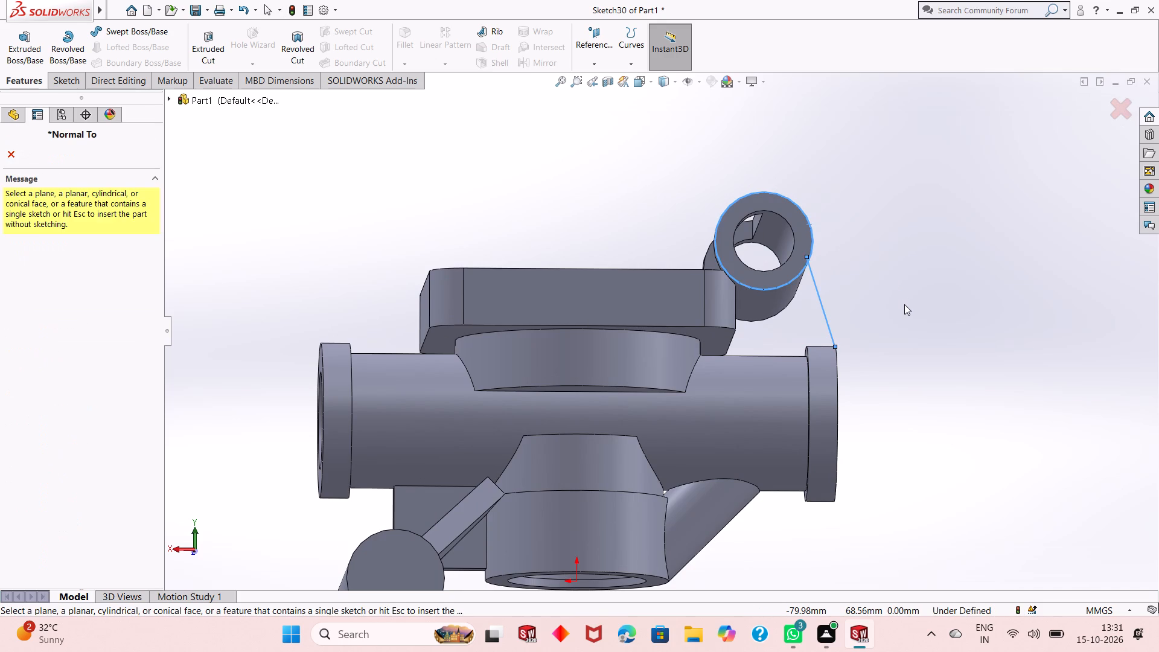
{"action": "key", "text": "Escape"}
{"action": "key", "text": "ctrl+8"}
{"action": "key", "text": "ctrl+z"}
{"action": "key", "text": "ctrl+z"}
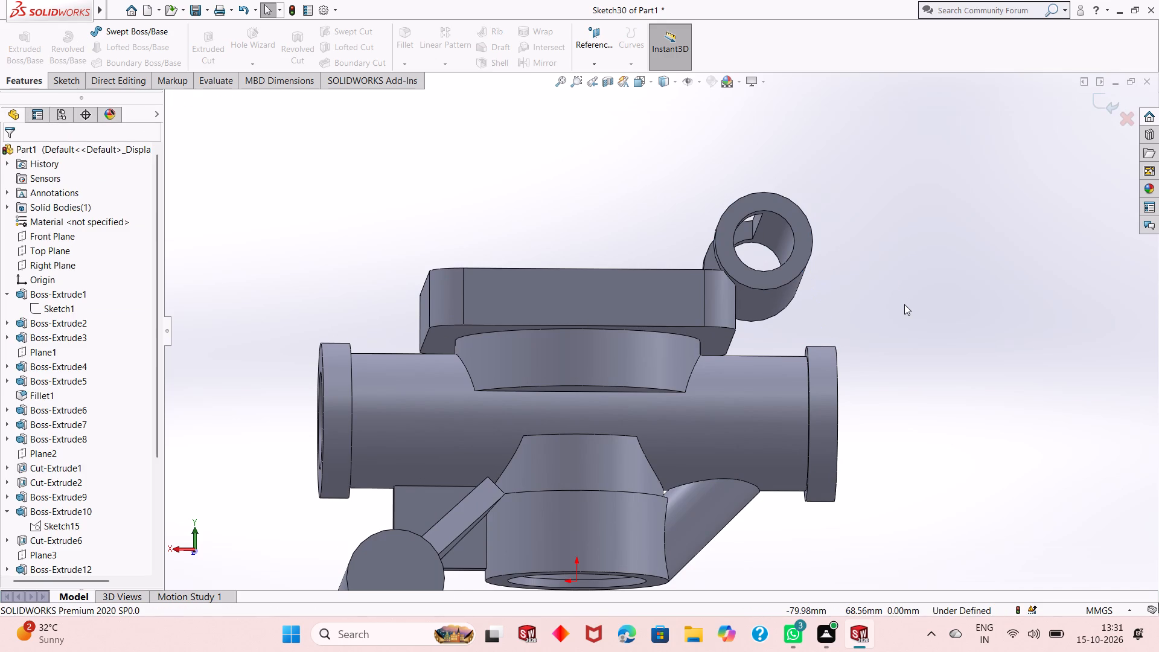
Sketch a vertical line about 22 mm long from the solid-end flange's upper inner corner to the upper hollow cylinder's outer circle.
{"action": "middle_click_drag", "start_coordinate": [819, 310], "coordinate": [807, 373]}
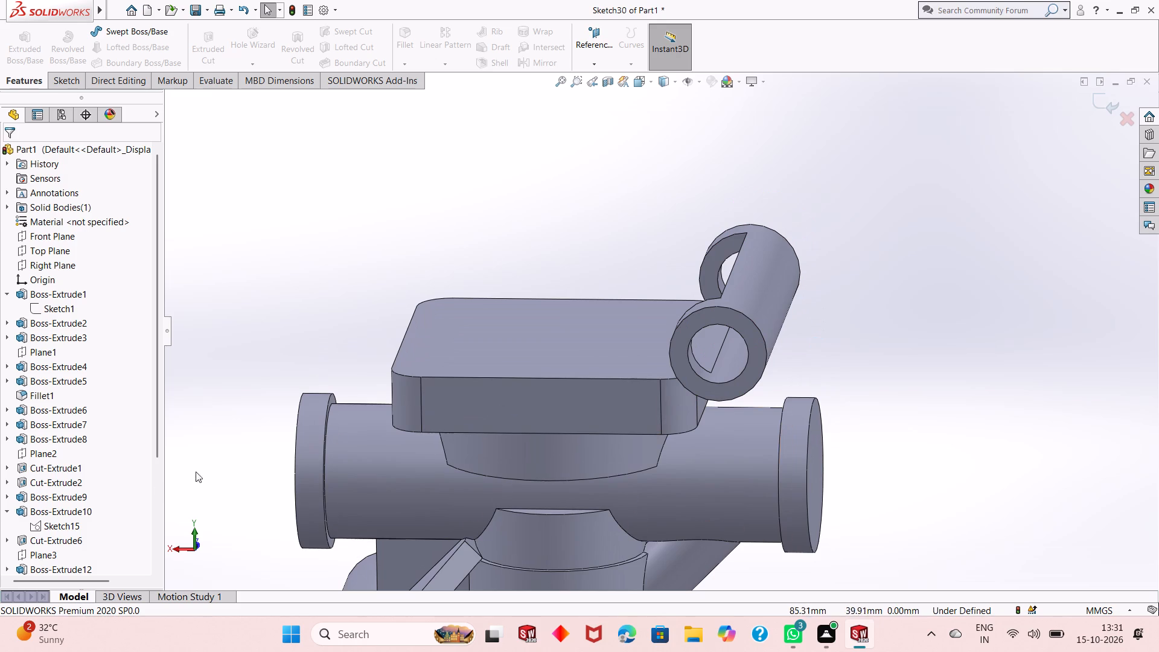
{"action": "scroll", "coordinate": [104, 510], "scroll_direction": "down", "scroll_amount": 9}
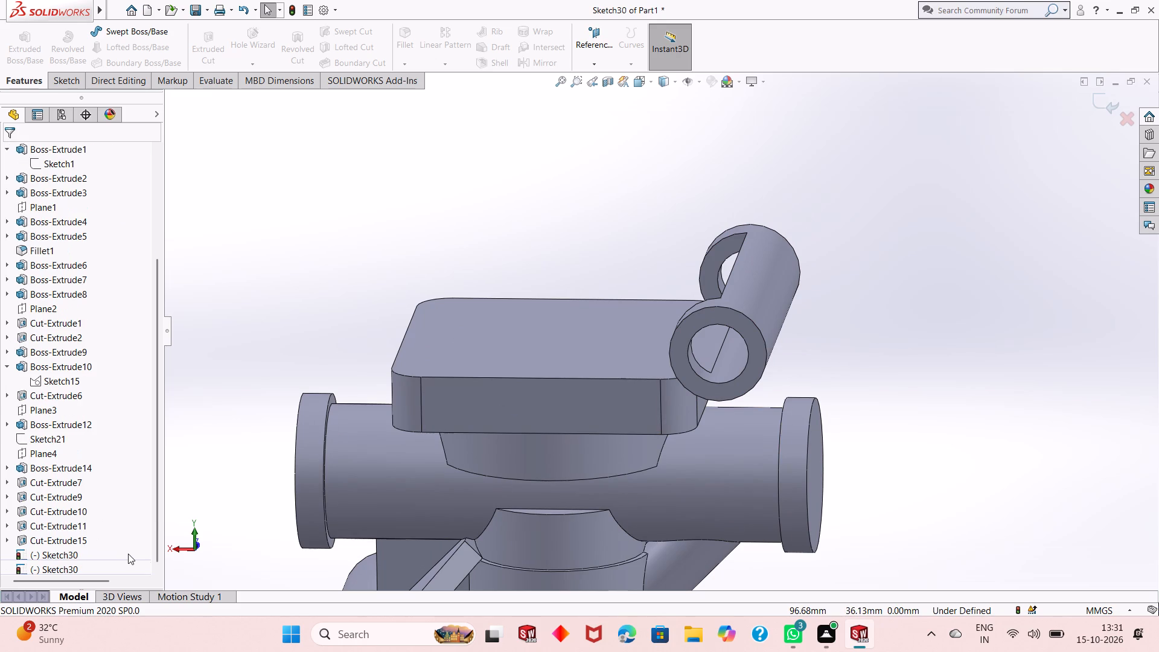
{"action": "key", "text": "ctrl+8"}
{"action": "key", "text": "ctrl+8"}
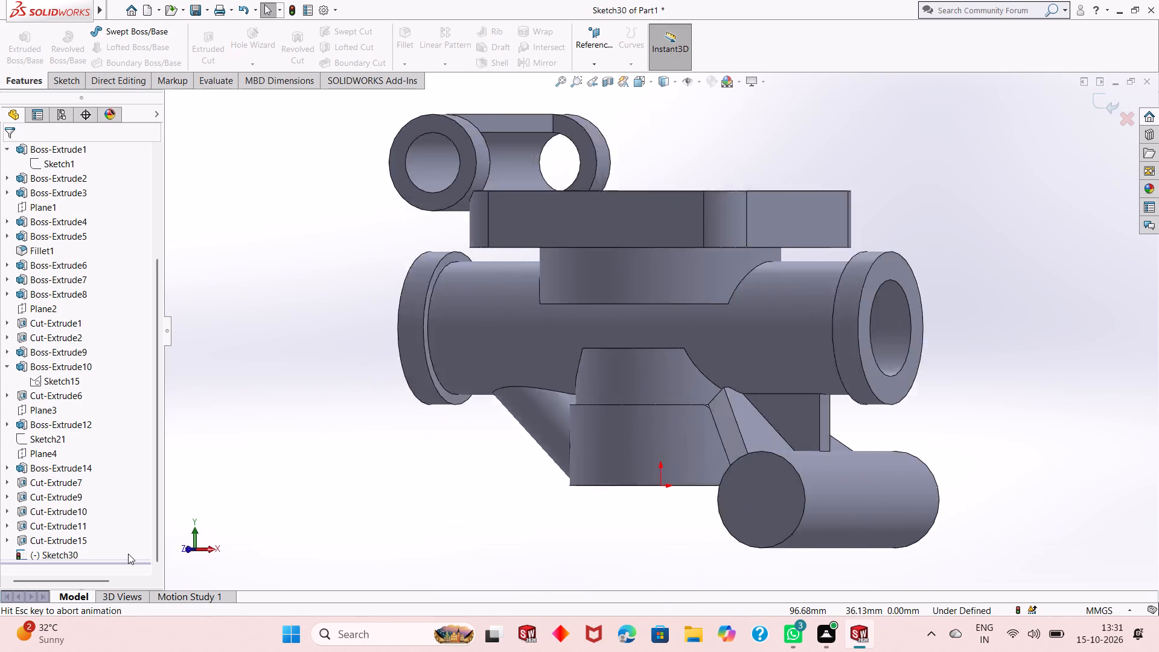
{"action": "scroll", "coordinate": [415, 445], "scroll_direction": "up", "scroll_amount": 1}
{"action": "scroll", "coordinate": [893, 130], "scroll_direction": "down", "scroll_amount": 1}
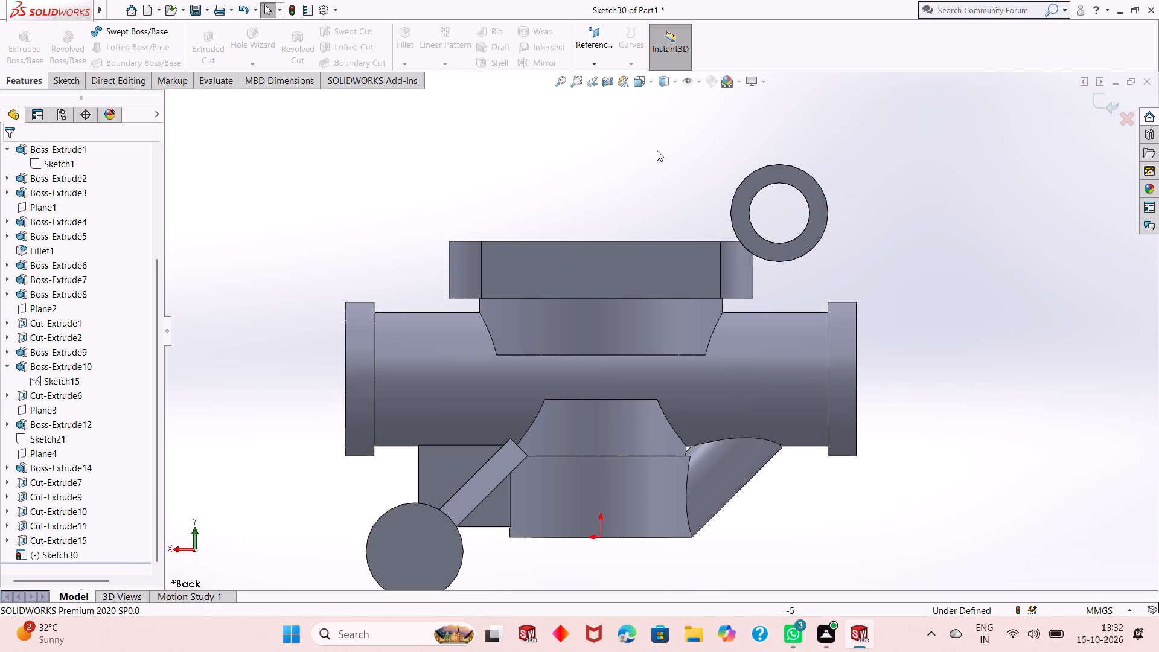
{"action": "left_click", "coordinate": [75, 82]}
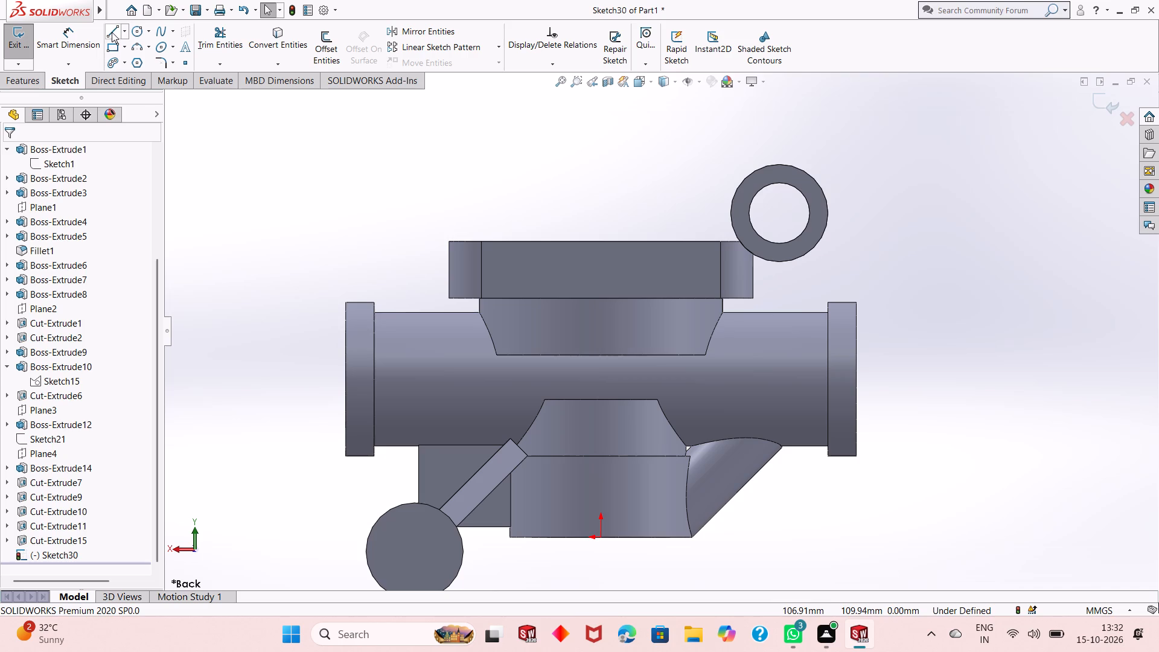
{"action": "left_click", "coordinate": [112, 32]}
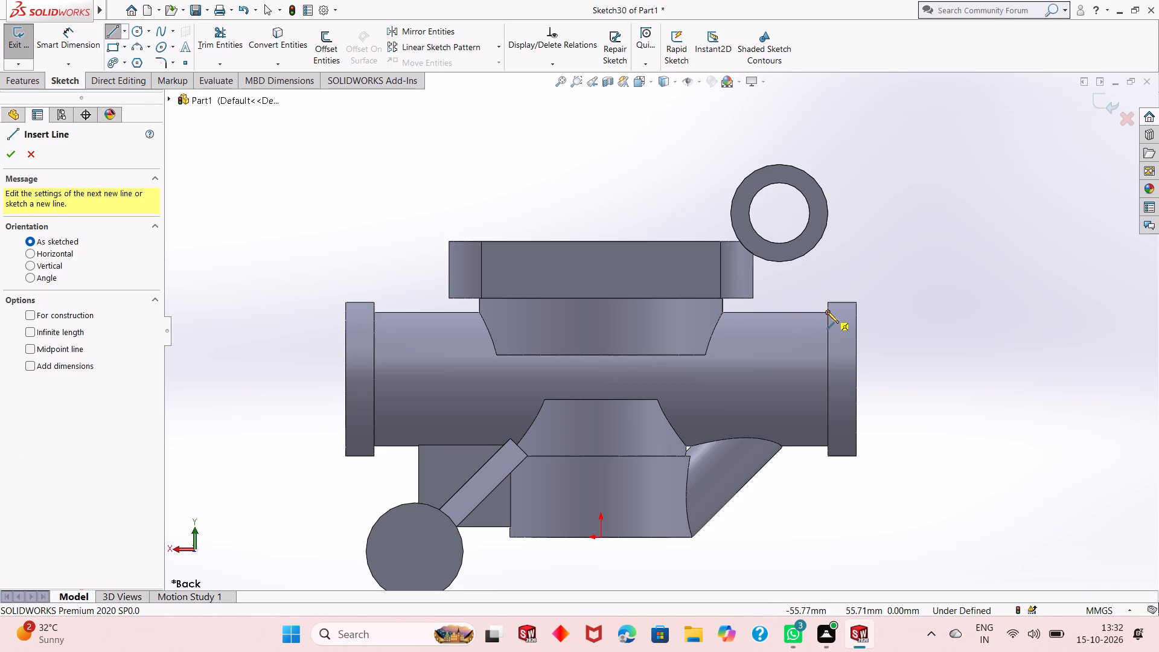
{"action": "left_click", "coordinate": [827, 312]}
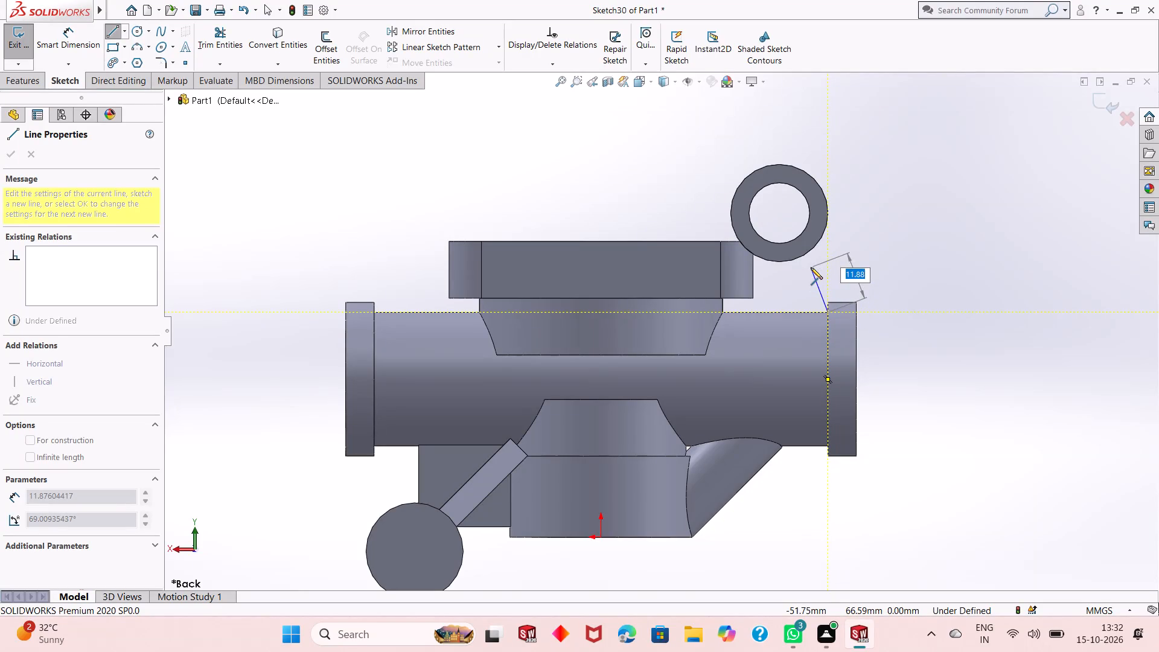
{"action": "key", "text": "Escape"}
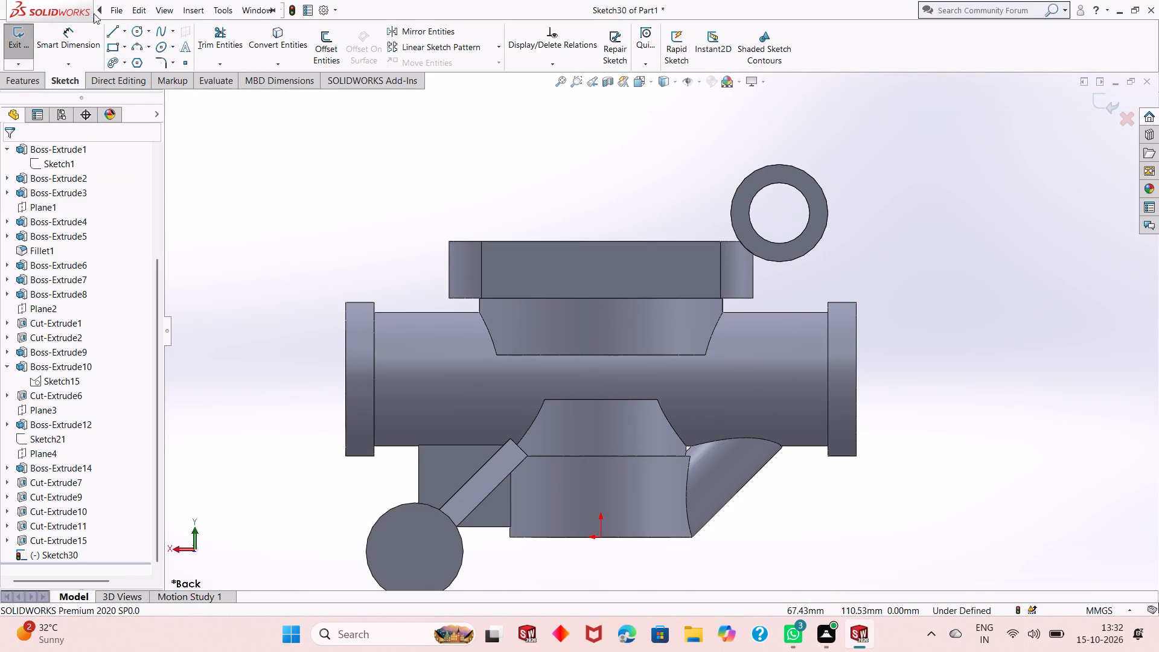
{"action": "left_click", "coordinate": [110, 30]}
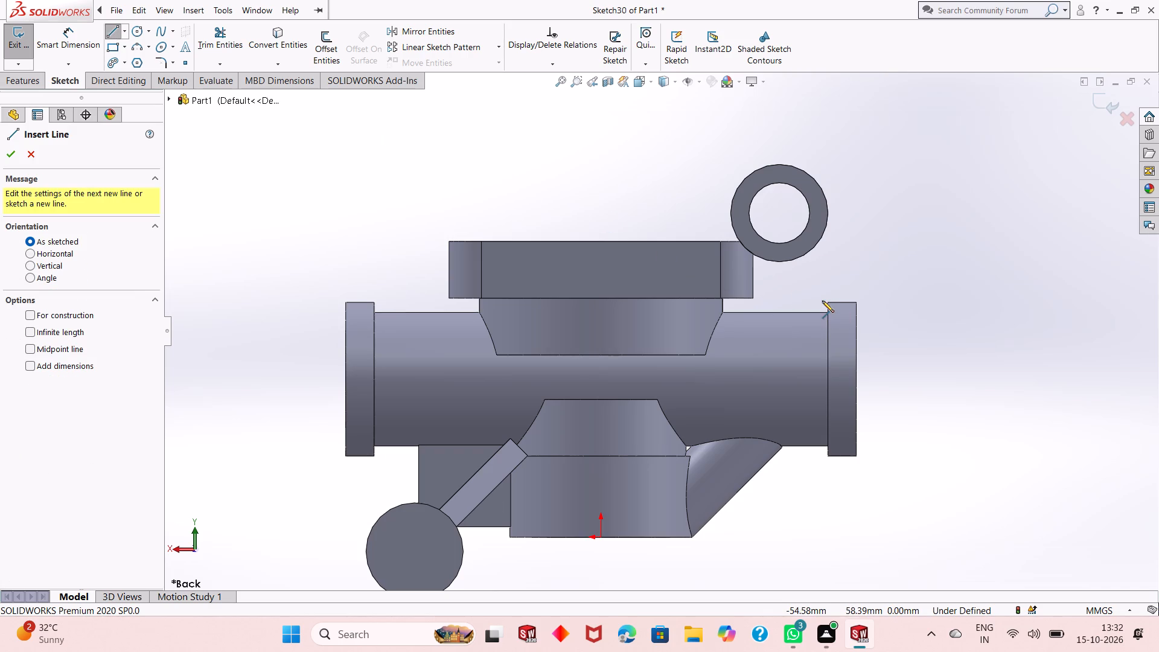
{"action": "left_click", "coordinate": [826, 301]}
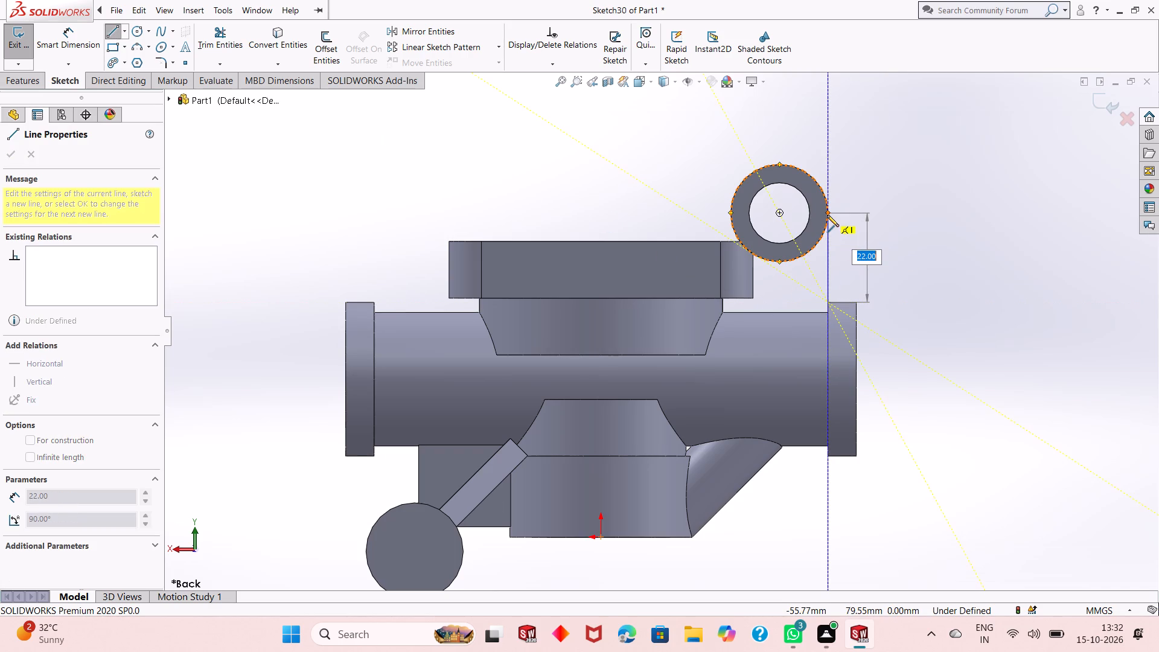
{"action": "left_click", "coordinate": [827, 215]}
{"action": "key", "text": "Escape"}
{"action": "key", "text": "Escape"}
{"action": "key", "text": "Escape"}
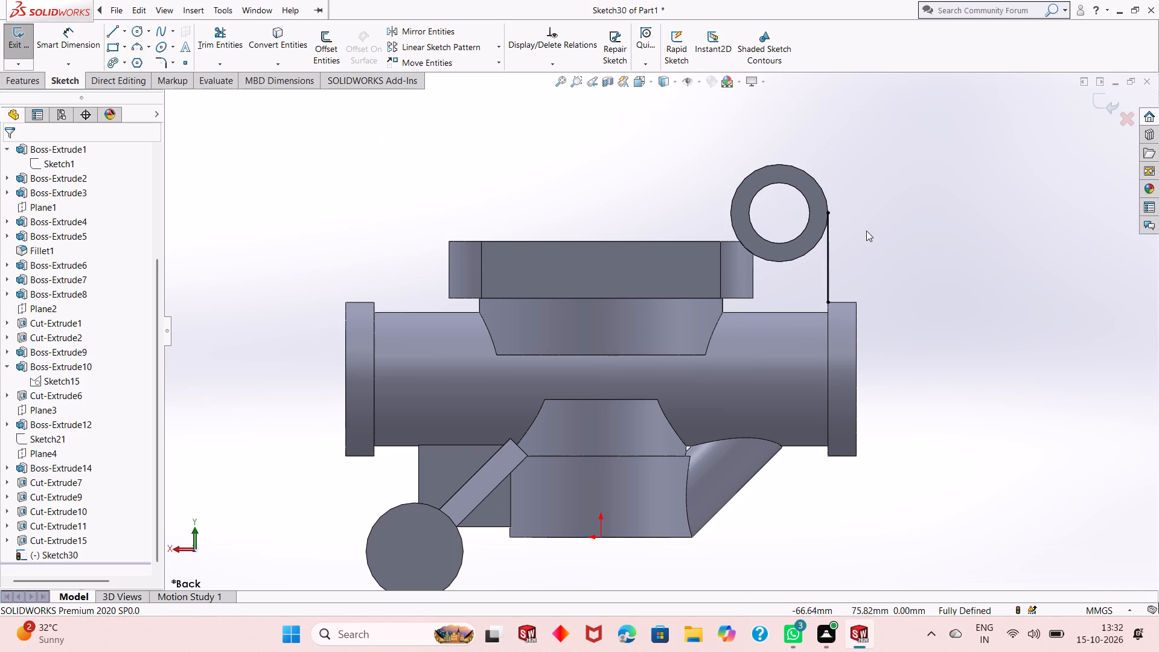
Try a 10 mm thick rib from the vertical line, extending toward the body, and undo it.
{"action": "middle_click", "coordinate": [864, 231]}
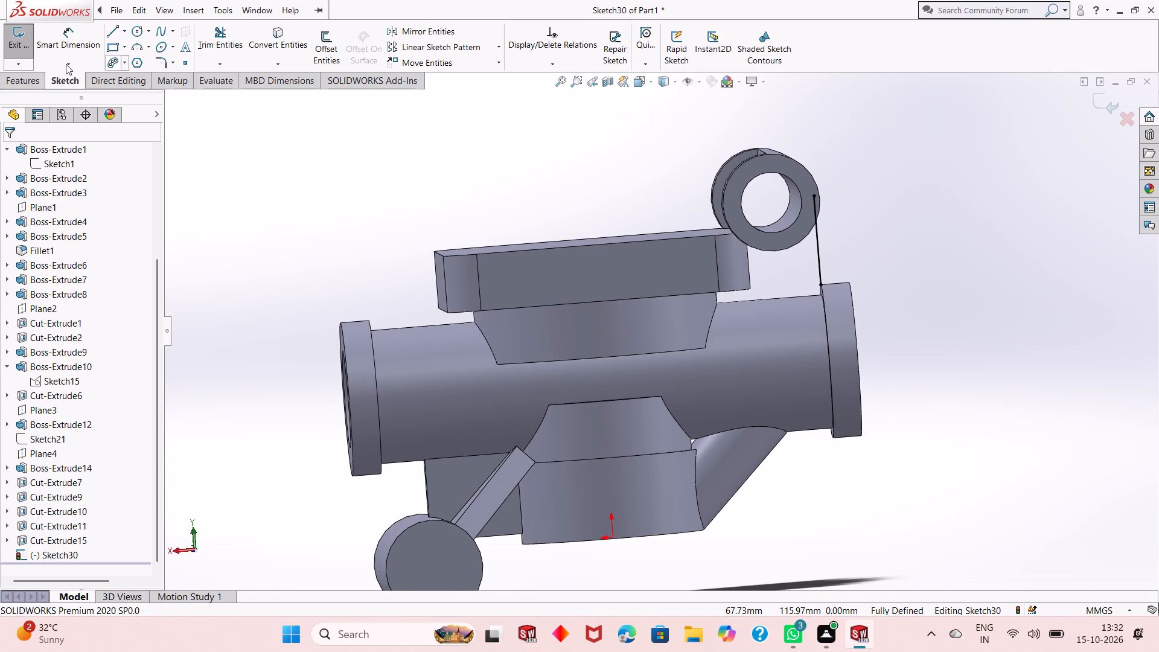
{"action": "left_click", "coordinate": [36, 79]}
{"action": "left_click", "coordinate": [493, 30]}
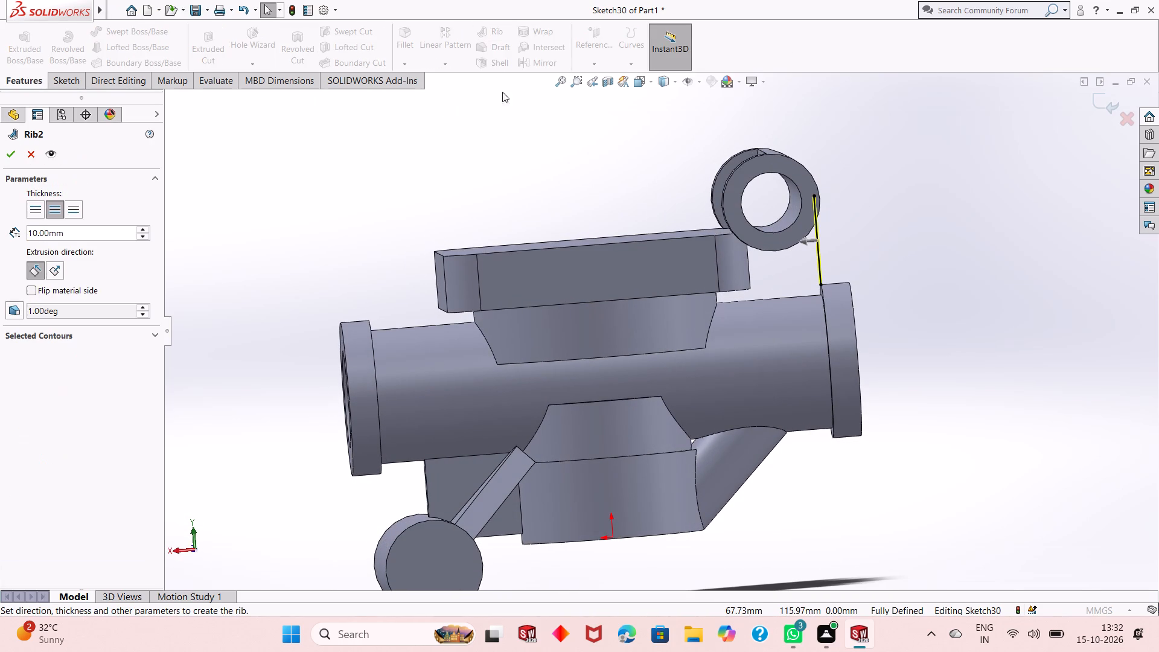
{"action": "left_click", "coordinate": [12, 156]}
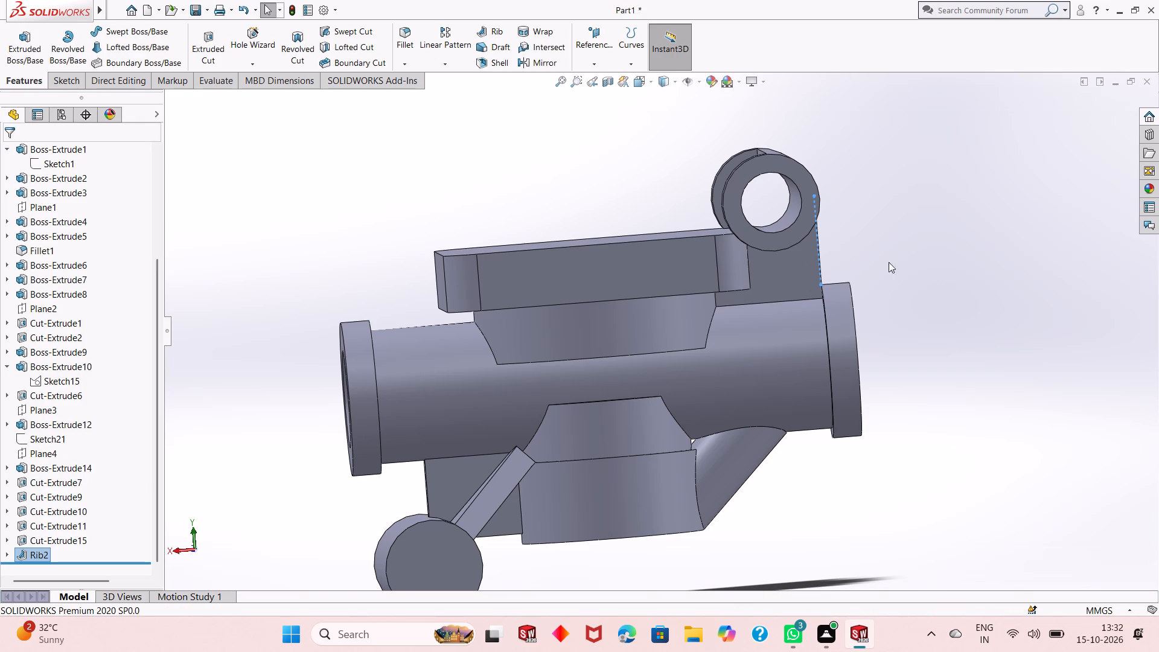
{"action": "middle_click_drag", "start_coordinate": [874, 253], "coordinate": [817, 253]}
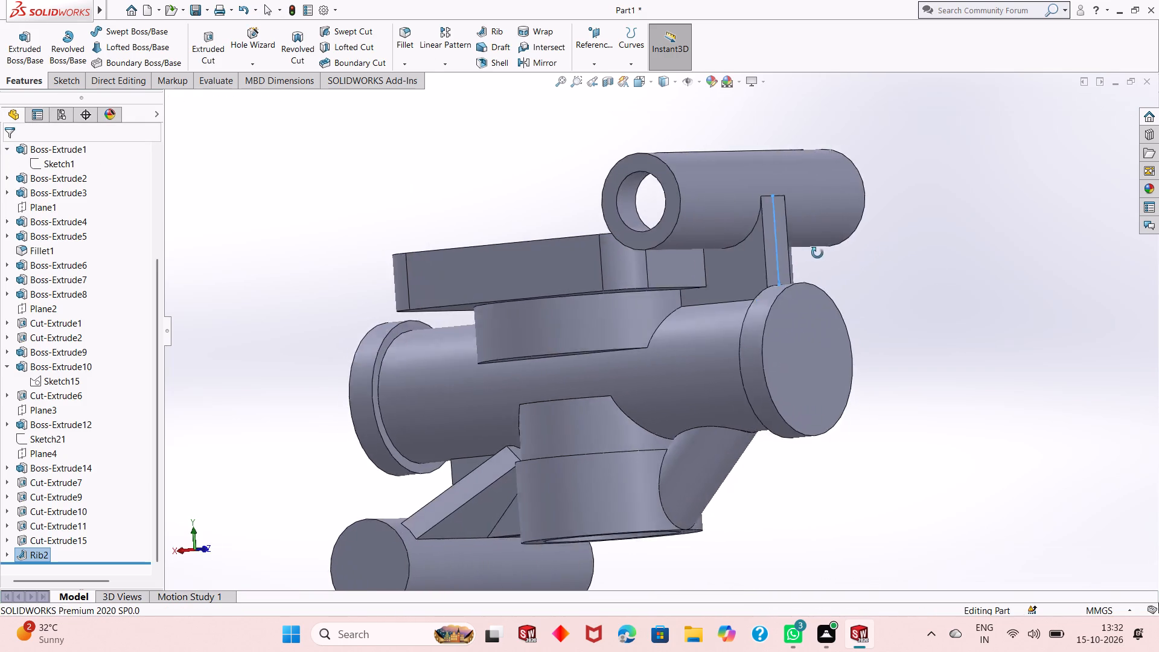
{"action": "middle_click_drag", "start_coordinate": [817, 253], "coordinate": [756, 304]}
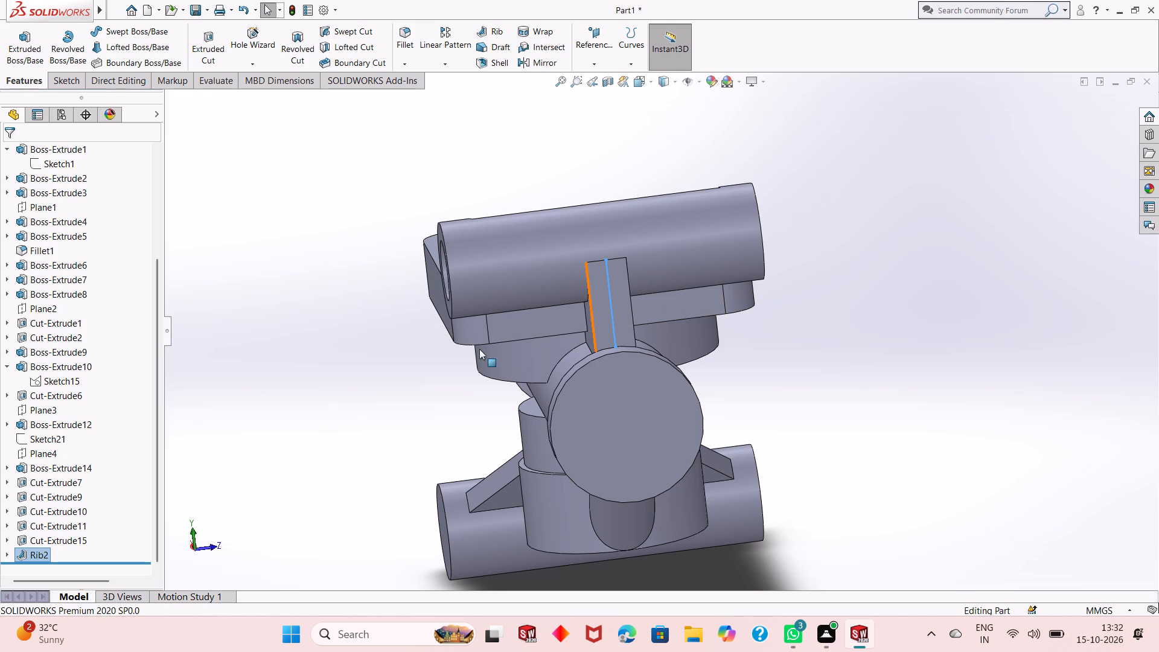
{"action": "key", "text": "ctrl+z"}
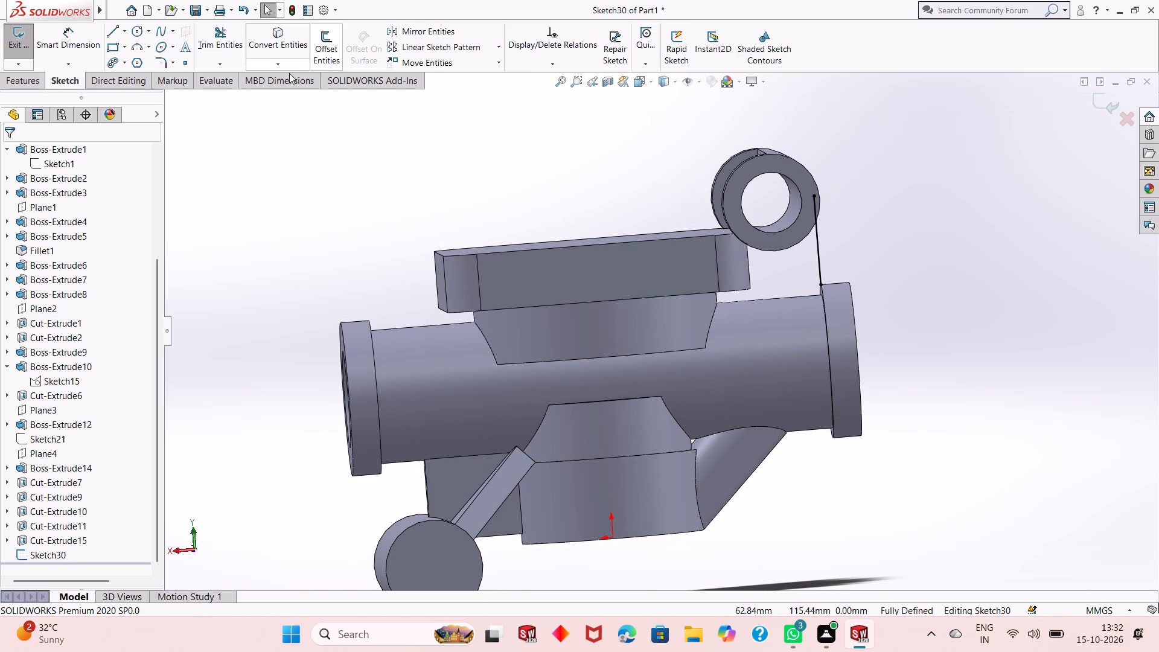
Create a 6 mm thick rib, thickened to both sides of the vertical line, joining the upper hollow cylinder to the horizontal cylinder.
{"action": "left_click", "coordinate": [22, 74]}
{"action": "left_click", "coordinate": [487, 37]}
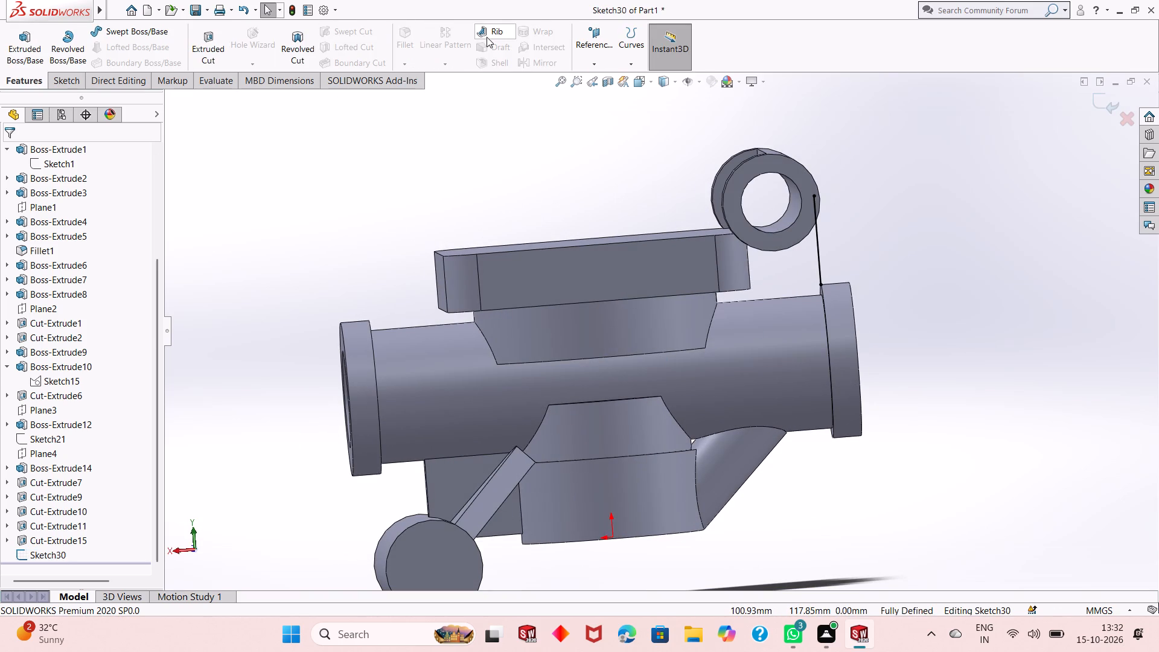
{"action": "middle_click_drag", "start_coordinate": [863, 237], "coordinate": [785, 262]}
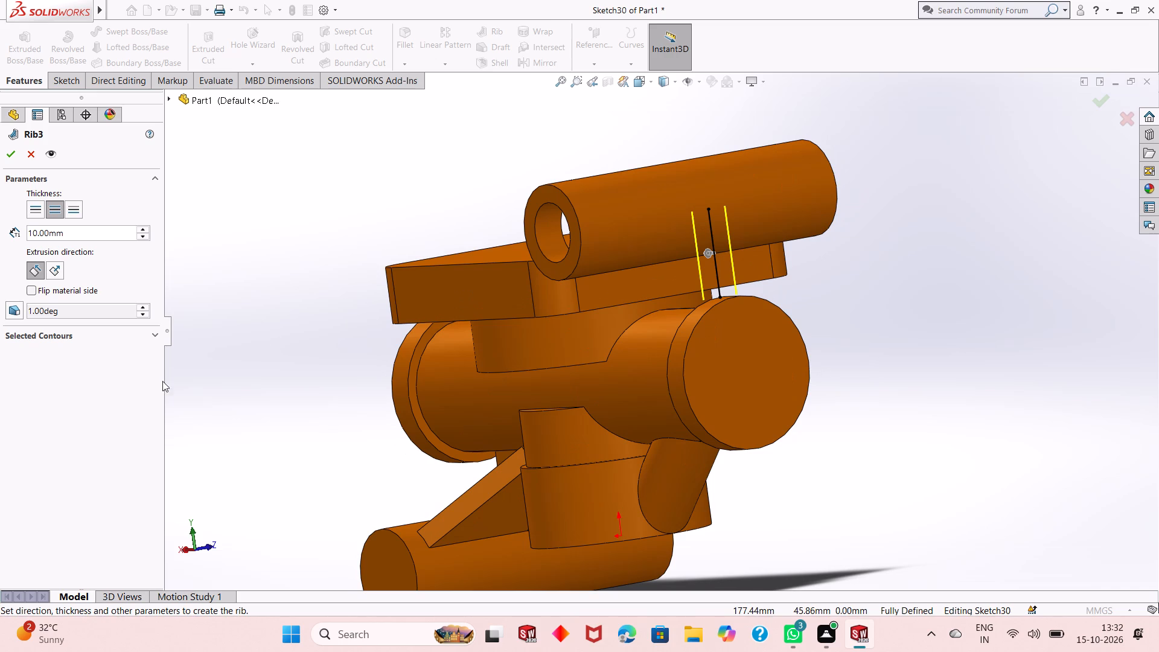
{"action": "middle_click_drag", "start_coordinate": [435, 278], "coordinate": [455, 274]}
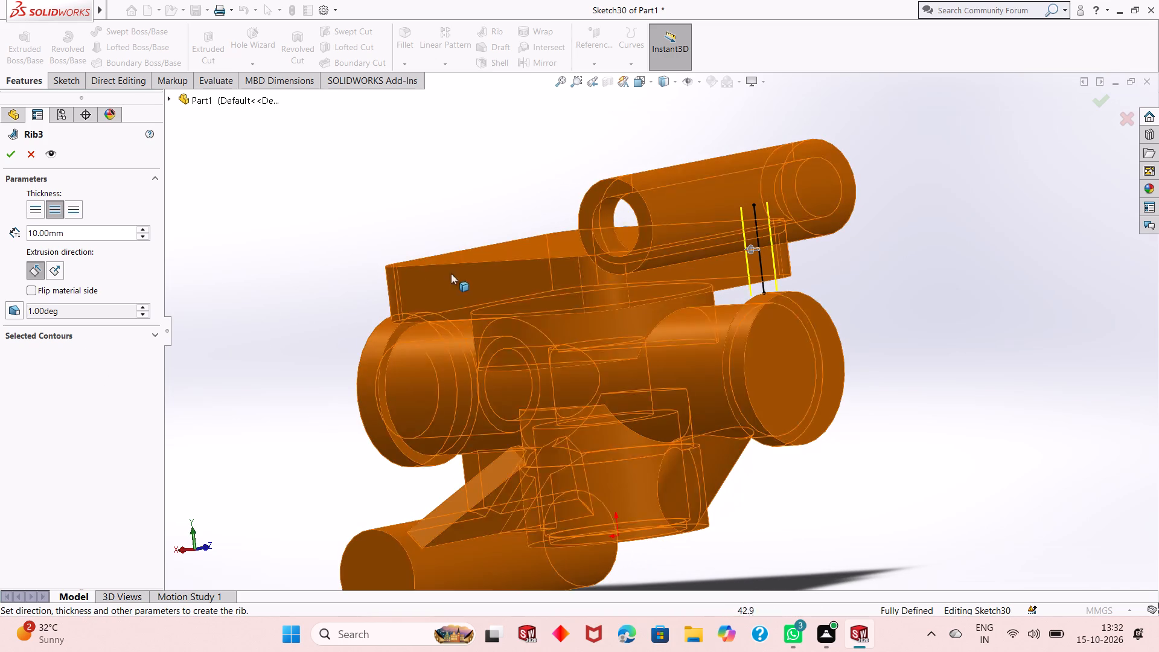
{"action": "double_click", "coordinate": [70, 230]}
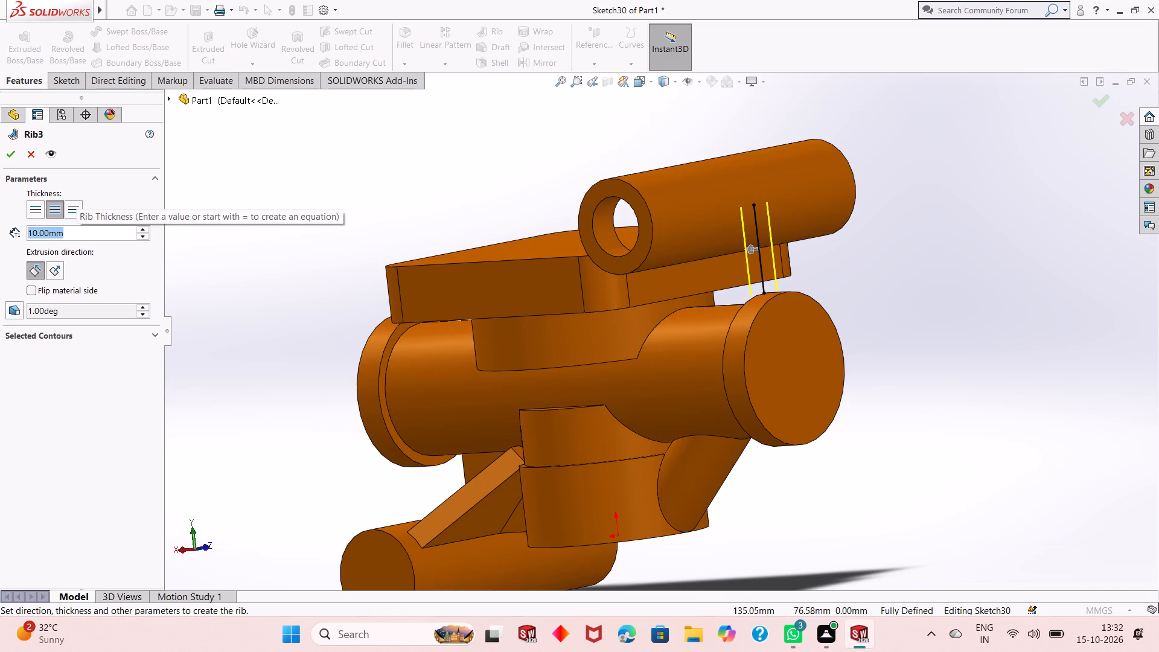
{"action": "key", "text": "6"}
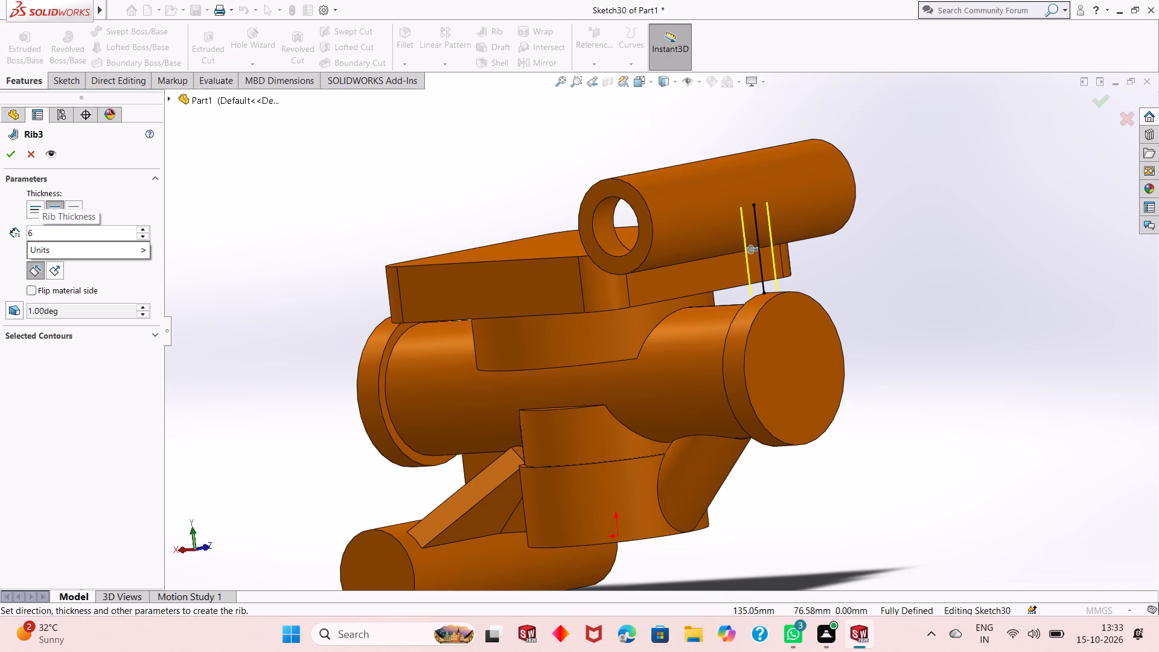
{"action": "key", "text": "Return"}
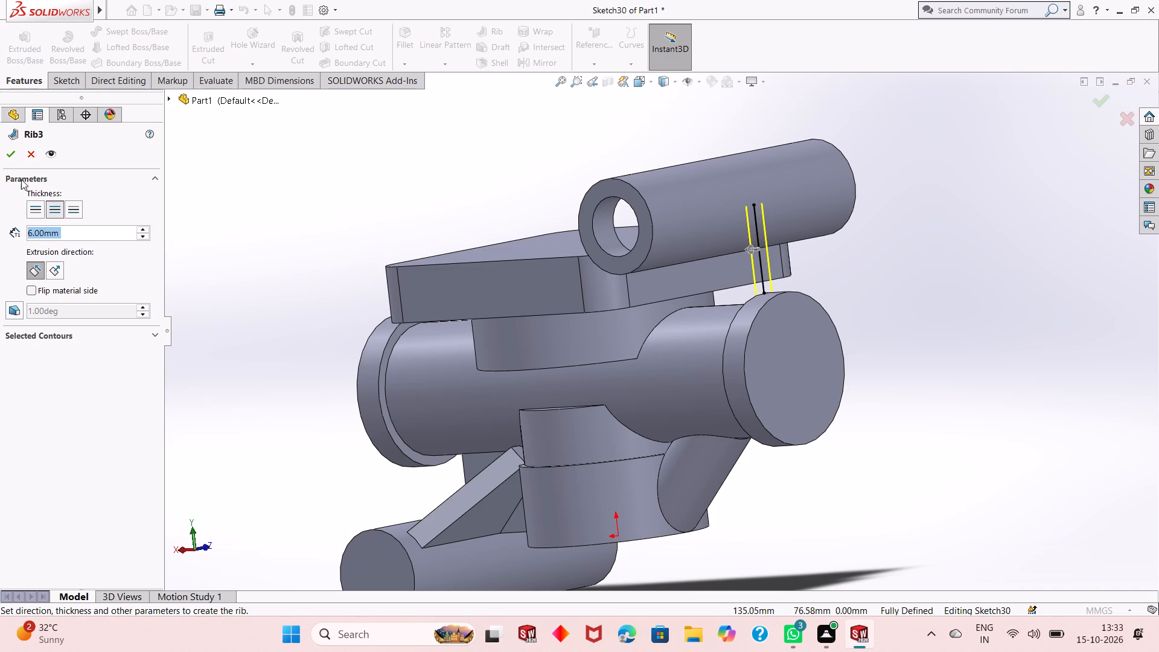
{"action": "left_click", "coordinate": [9, 160]}
{"action": "key", "text": "Escape"}
Examine the new rib and its junctions with the upper hollow cylinder and the flange from several angles.
{"action": "middle_click_drag", "start_coordinate": [684, 214], "coordinate": [677, 251]}
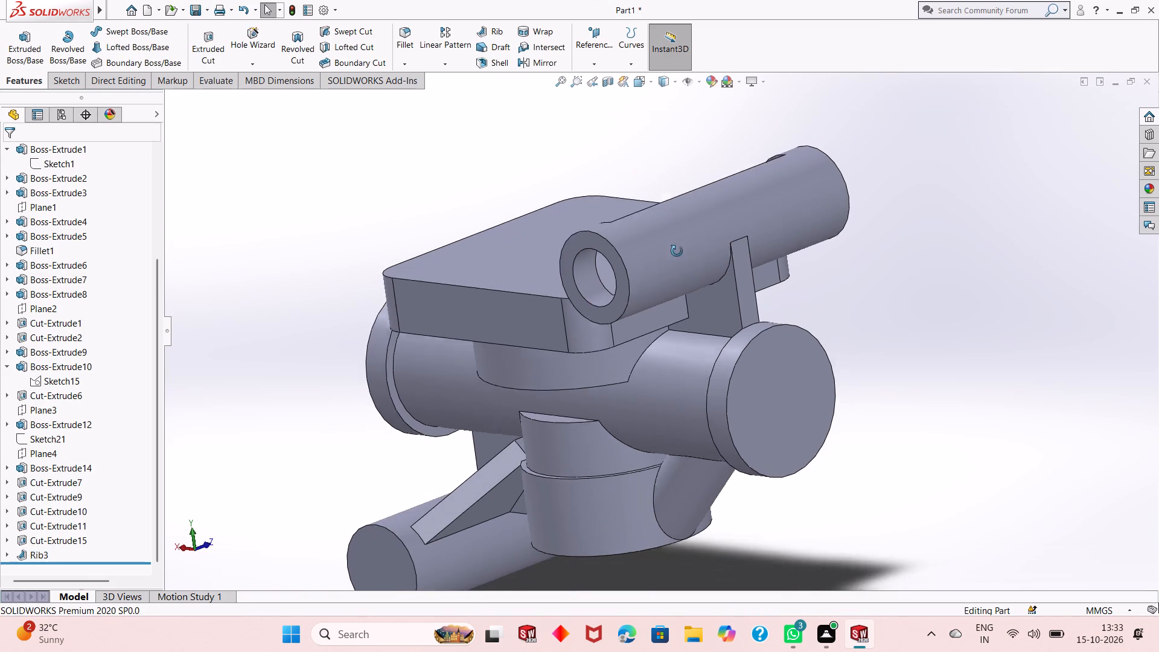
{"action": "middle_click_drag", "start_coordinate": [677, 251], "coordinate": [676, 252]}
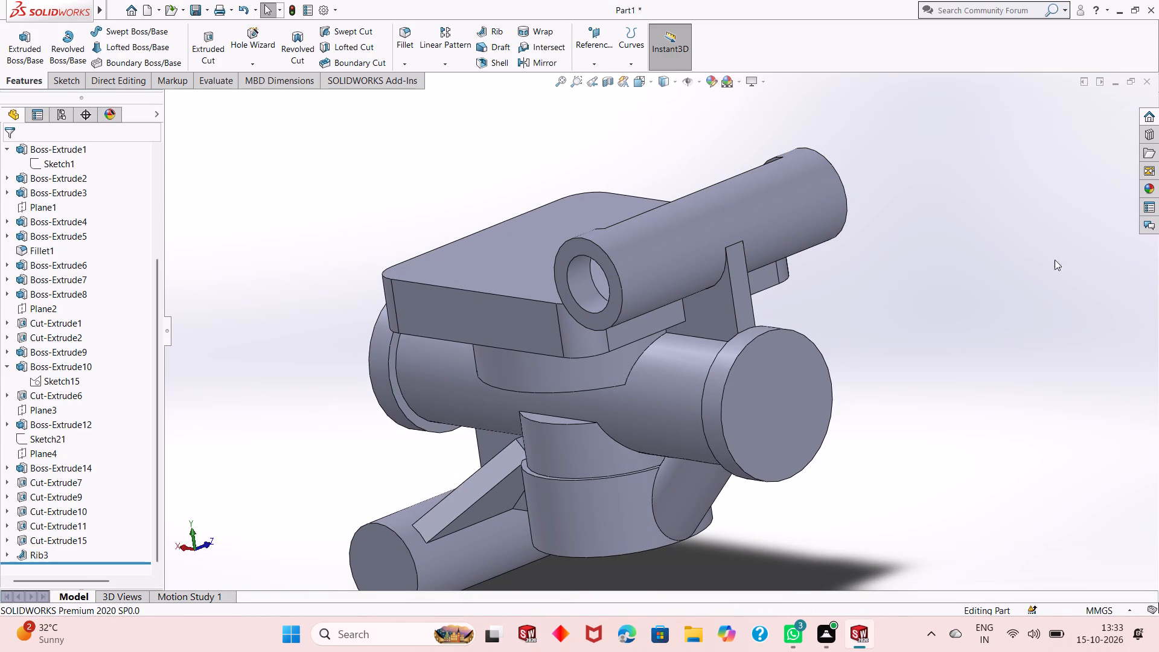
{"action": "middle_click_drag", "start_coordinate": [752, 359], "coordinate": [838, 300]}
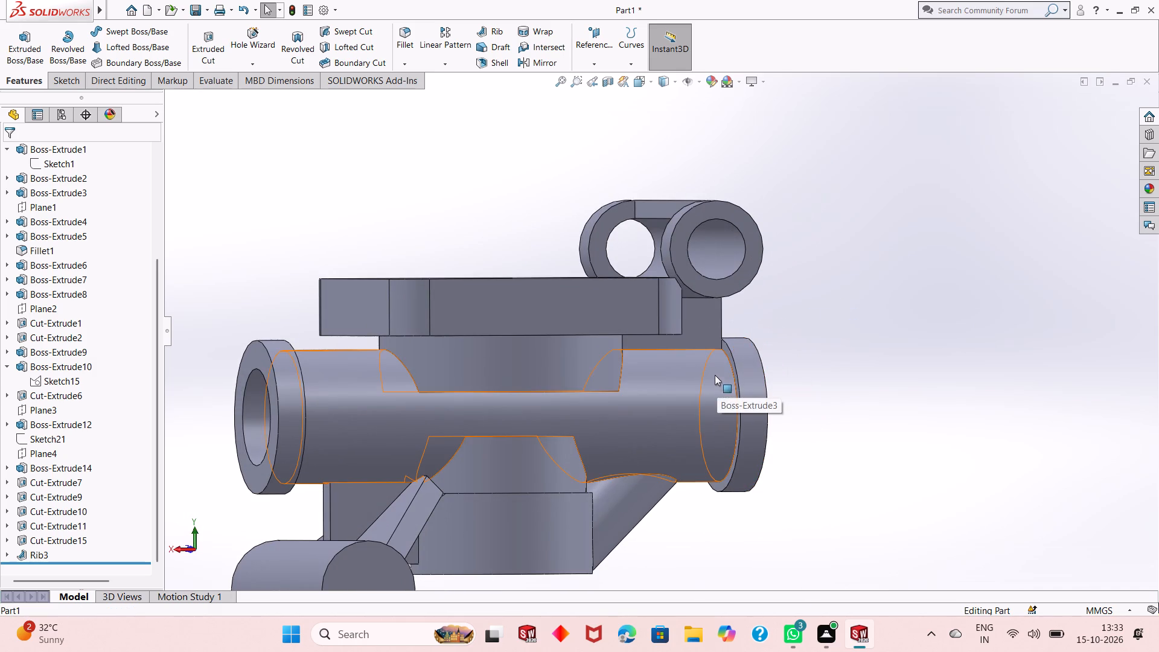
{"action": "middle_click_drag", "start_coordinate": [707, 318], "coordinate": [686, 347]}
{"action": "scroll", "coordinate": [735, 279], "scroll_direction": "down", "scroll_amount": 3}
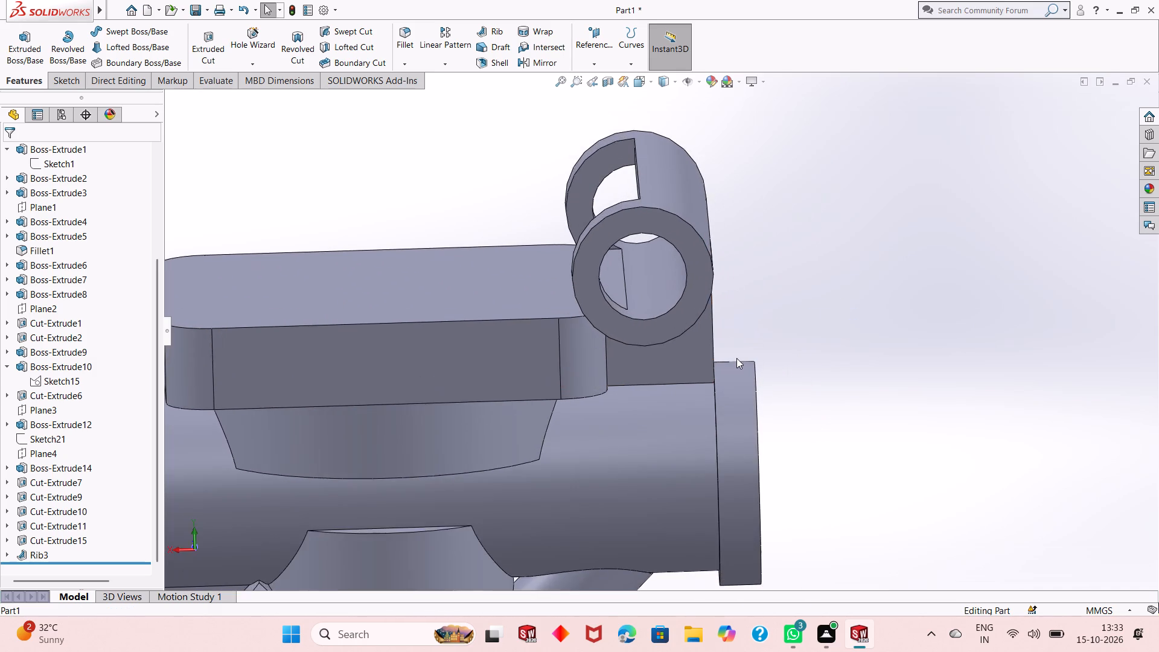
{"action": "middle_click_drag", "start_coordinate": [736, 362], "coordinate": [739, 345]}
{"action": "scroll", "coordinate": [723, 404], "scroll_direction": "up", "scroll_amount": 7}
{"action": "middle_click_drag", "start_coordinate": [698, 420], "coordinate": [697, 420]}
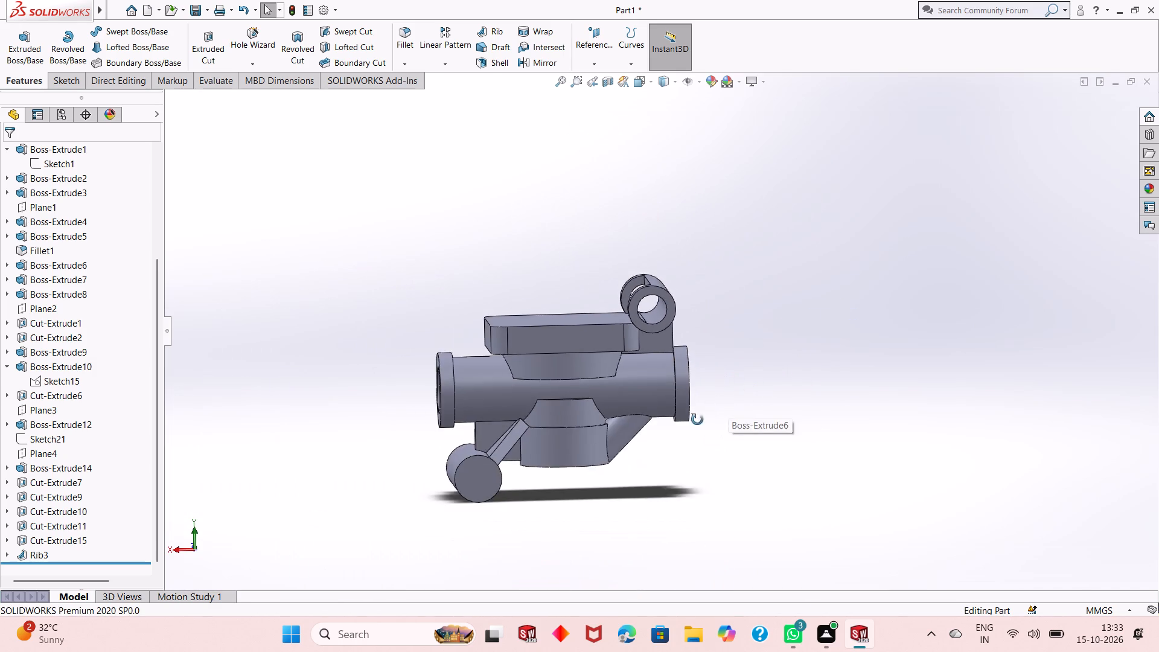
{"action": "middle_click_drag", "start_coordinate": [697, 420], "coordinate": [671, 389]}
{"action": "middle_click_drag", "start_coordinate": [677, 328], "coordinate": [677, 333]}
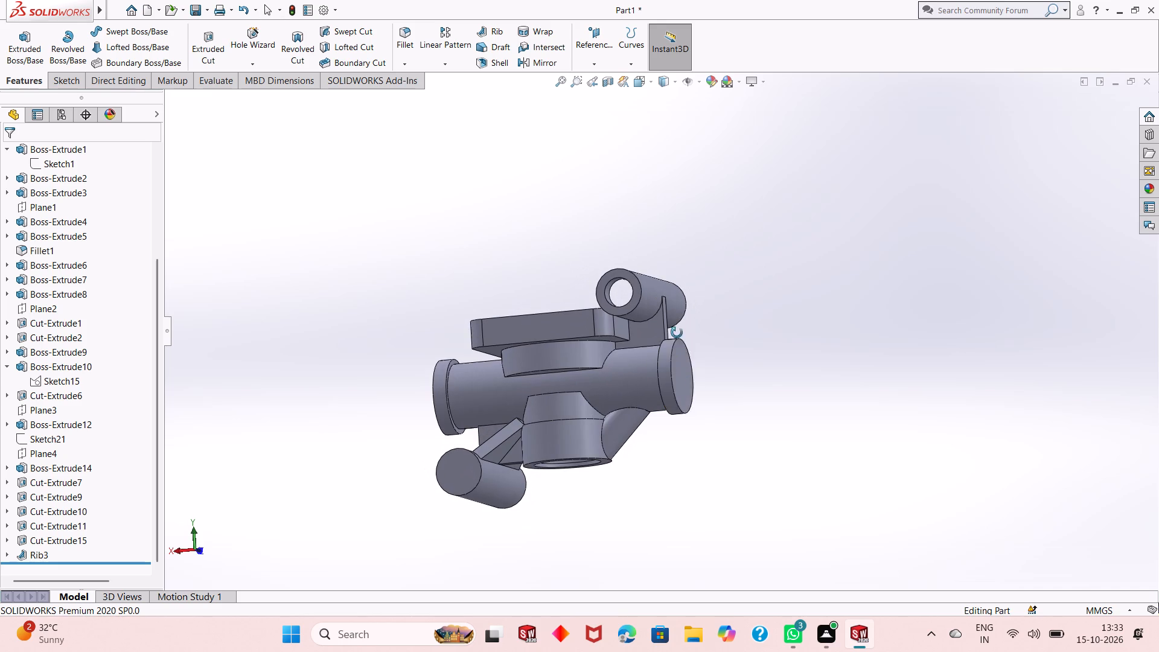
{"action": "middle_click_drag", "start_coordinate": [677, 333], "coordinate": [696, 404]}
Start a sketch on the rectangular plate's top face and draw a circle centred on the origin.
{"action": "left_click", "coordinate": [564, 326]}
{"action": "left_click", "coordinate": [619, 292]}
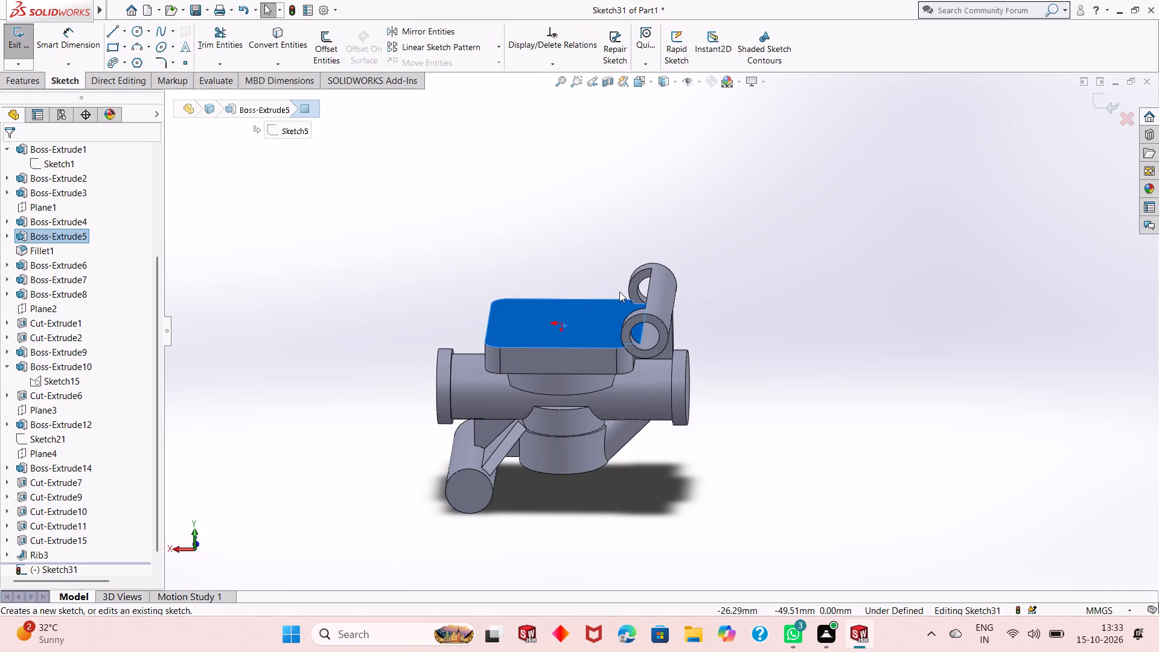
{"action": "key", "text": "ctrl+8"}
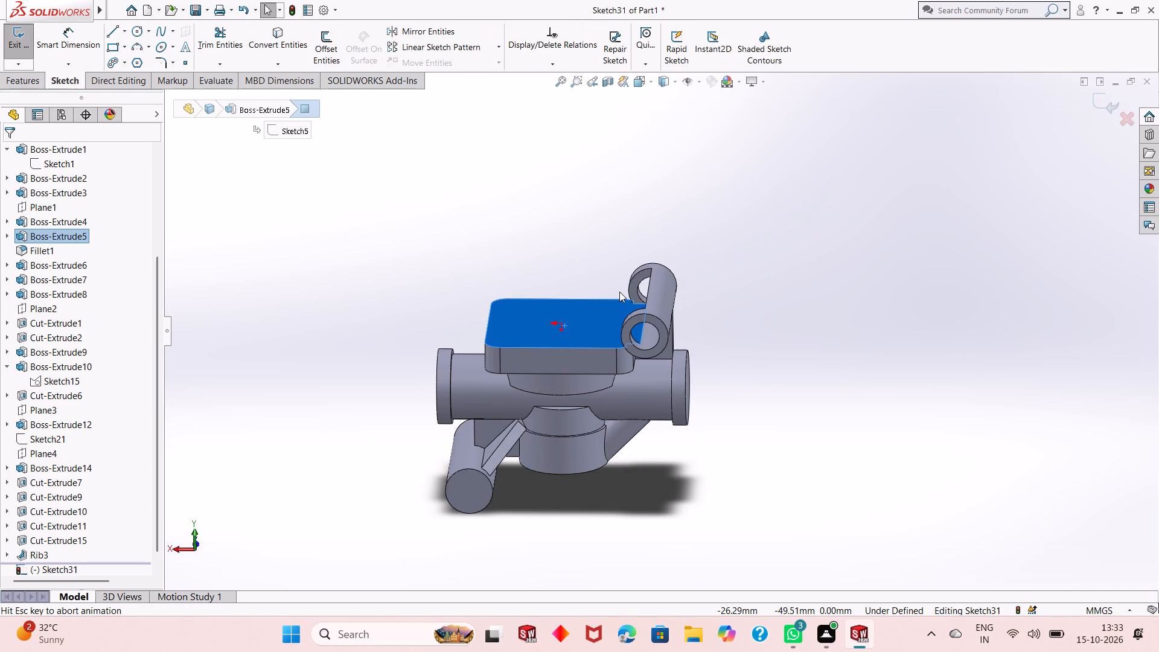
{"action": "scroll", "coordinate": [616, 304], "scroll_direction": "up", "scroll_amount": 1}
{"action": "left_click", "coordinate": [339, 307]}
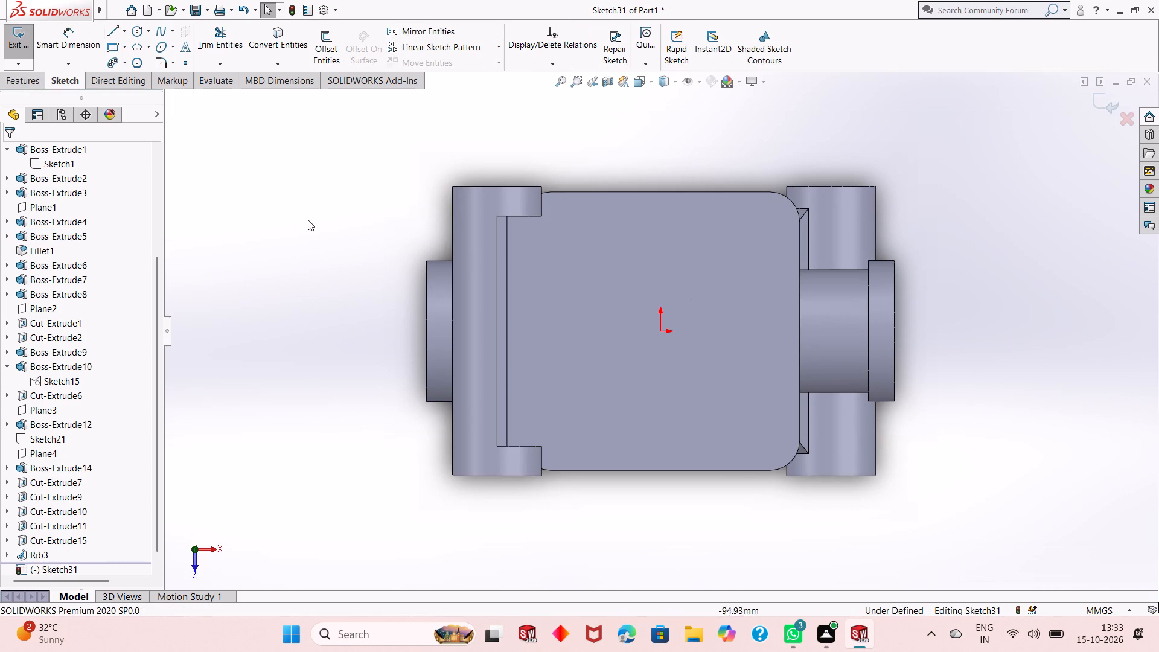
{"action": "left_click", "coordinate": [140, 36]}
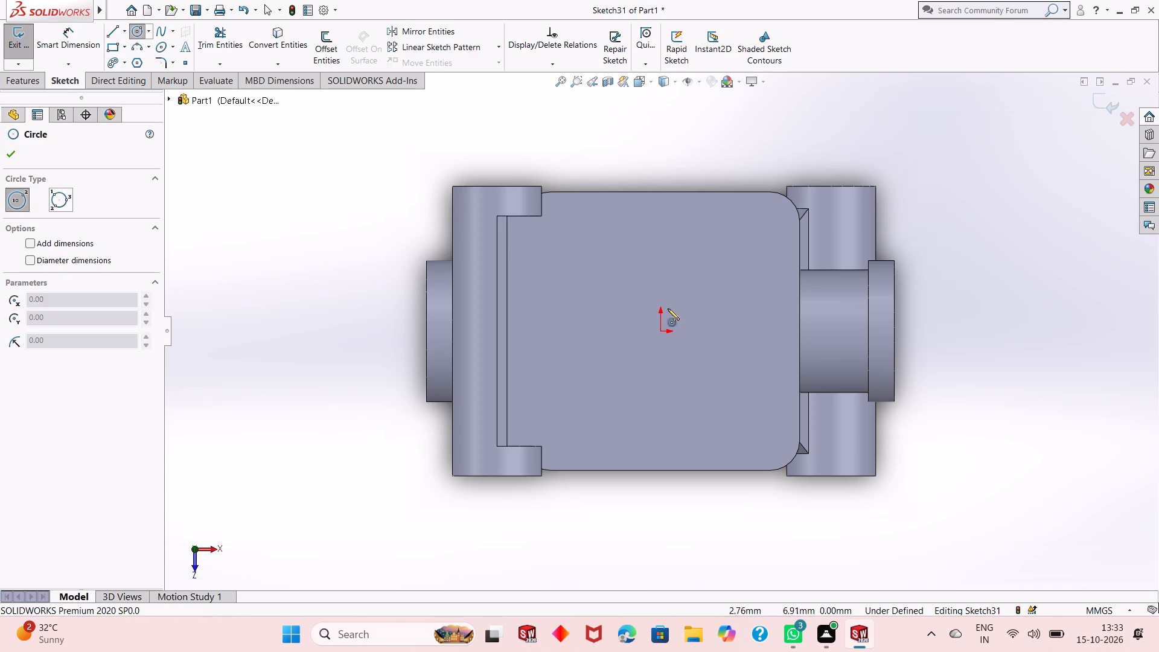
{"action": "left_click", "coordinate": [658, 331]}
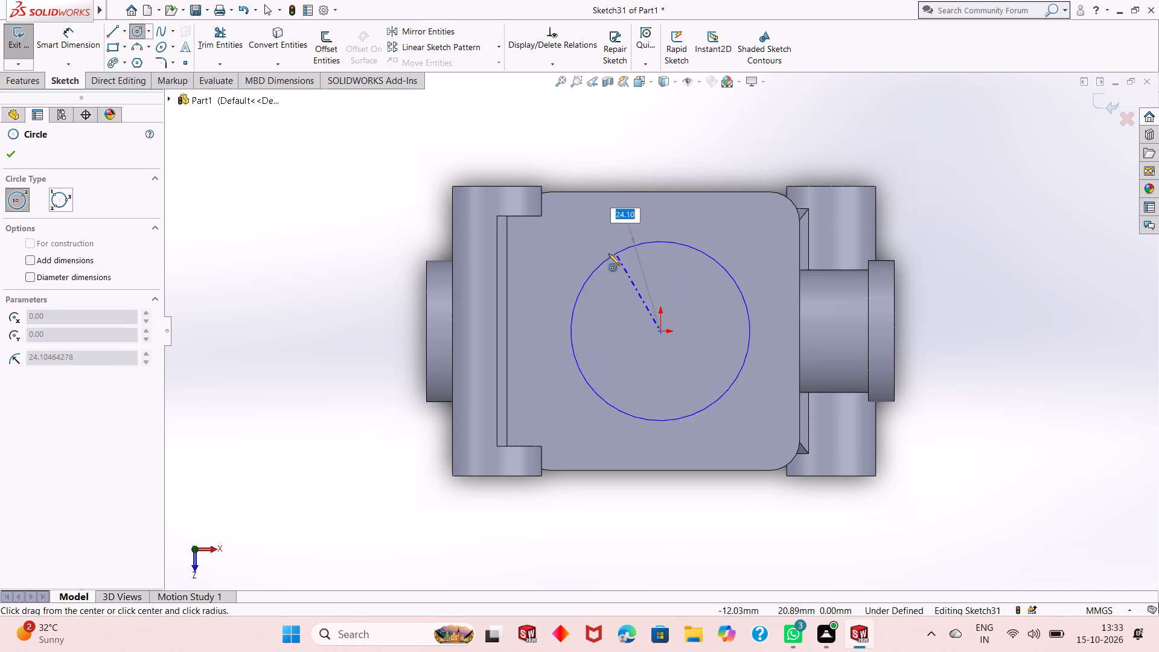
{"action": "left_click", "coordinate": [597, 255]}
{"action": "right_click", "coordinate": [229, 222]}
{"action": "left_click", "coordinate": [252, 233]}
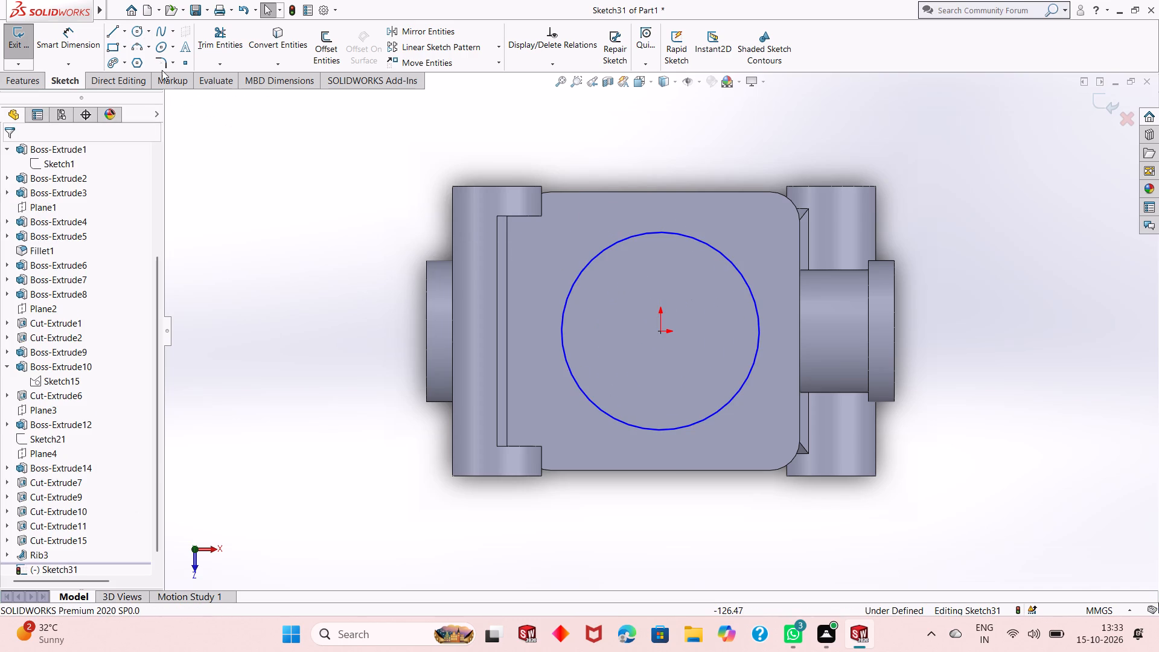
Dimension the circle on the rectangular plate's top face to a 60 mm diameter.
{"action": "left_click", "coordinate": [46, 30]}
{"action": "left_click", "coordinate": [595, 397]}
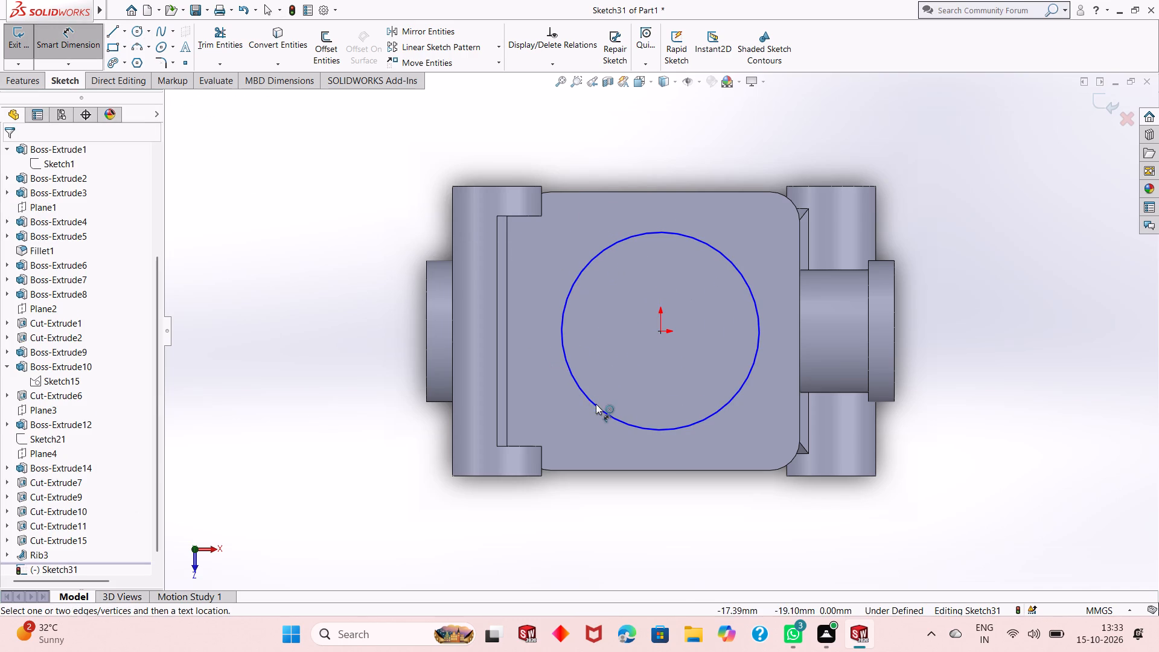
{"action": "left_click", "coordinate": [595, 406]}
{"action": "left_click", "coordinate": [394, 527]}
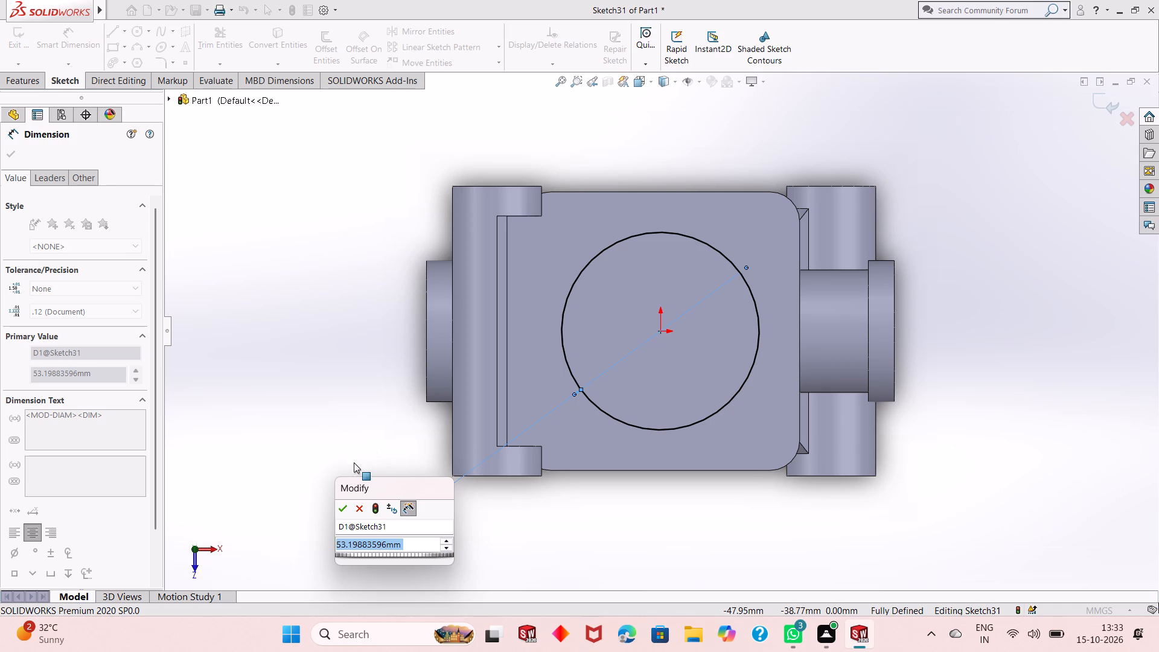
{"action": "type", "text": "60"}
{"action": "key", "text": "Return"}
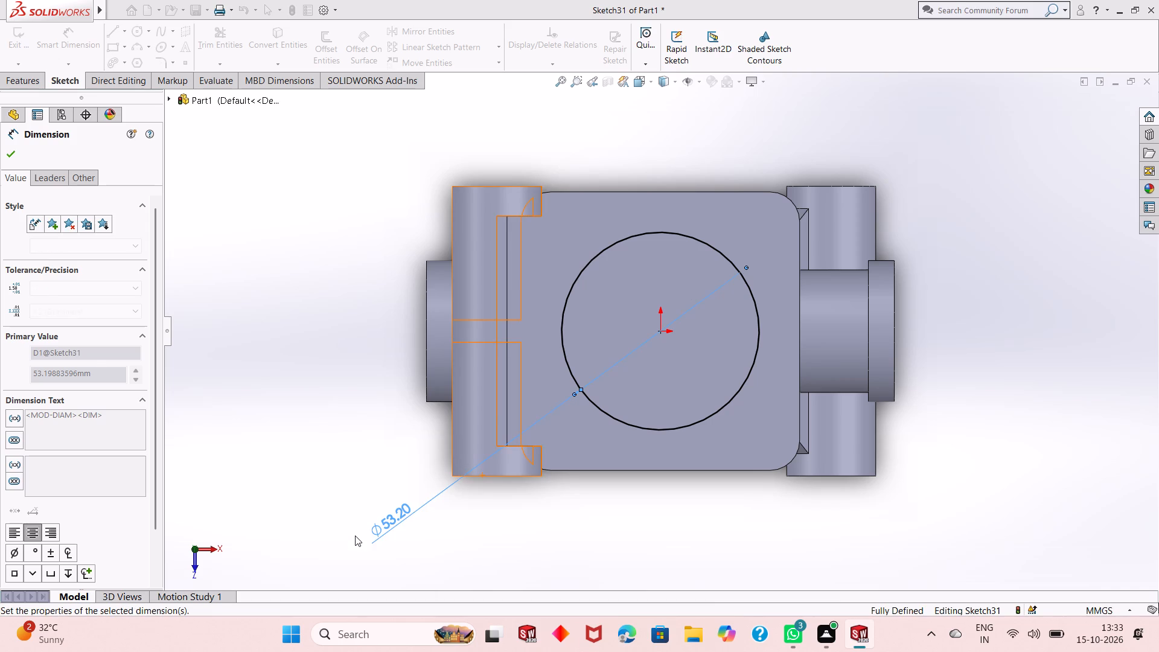
{"action": "right_click", "coordinate": [298, 337]}
{"action": "left_click", "coordinate": [318, 377]}
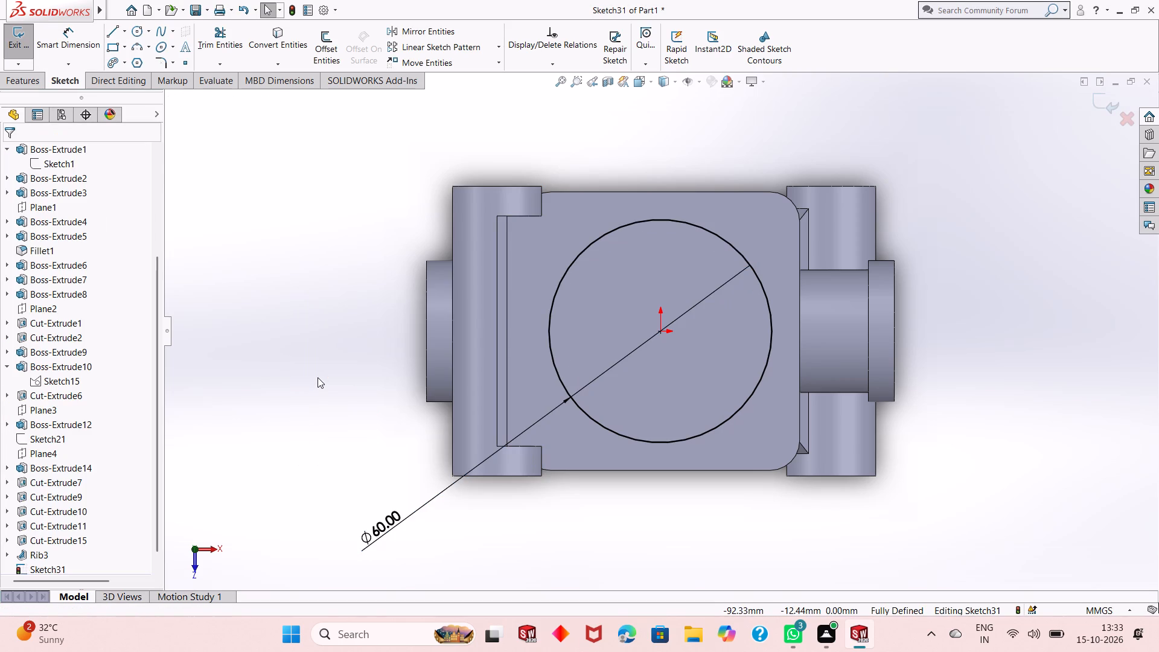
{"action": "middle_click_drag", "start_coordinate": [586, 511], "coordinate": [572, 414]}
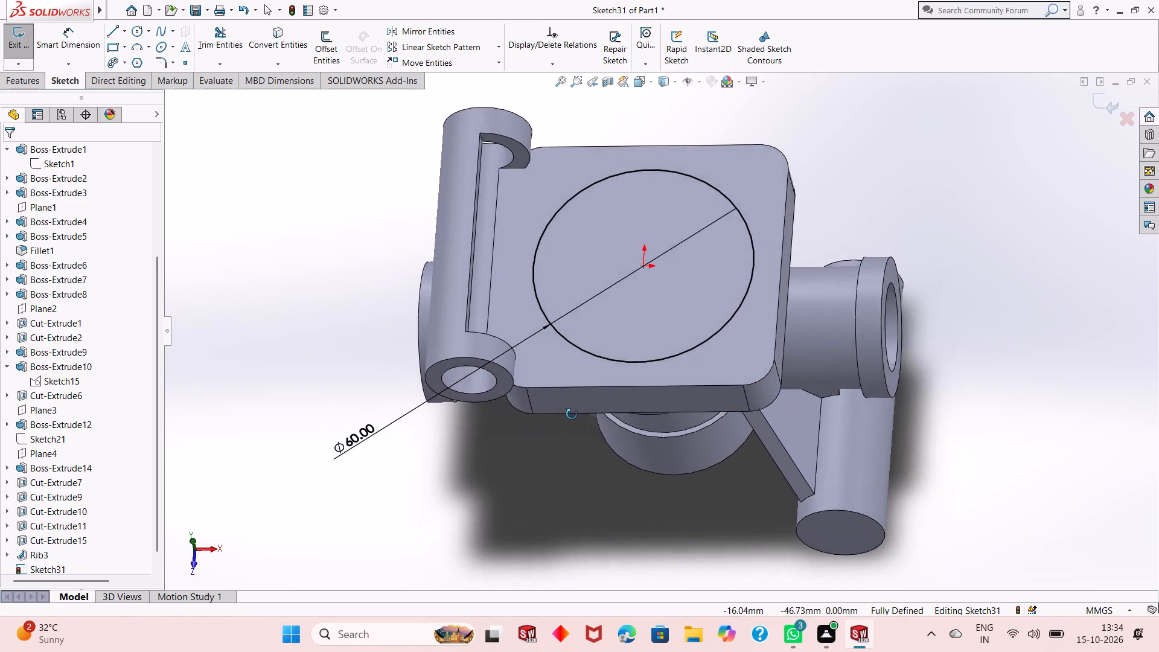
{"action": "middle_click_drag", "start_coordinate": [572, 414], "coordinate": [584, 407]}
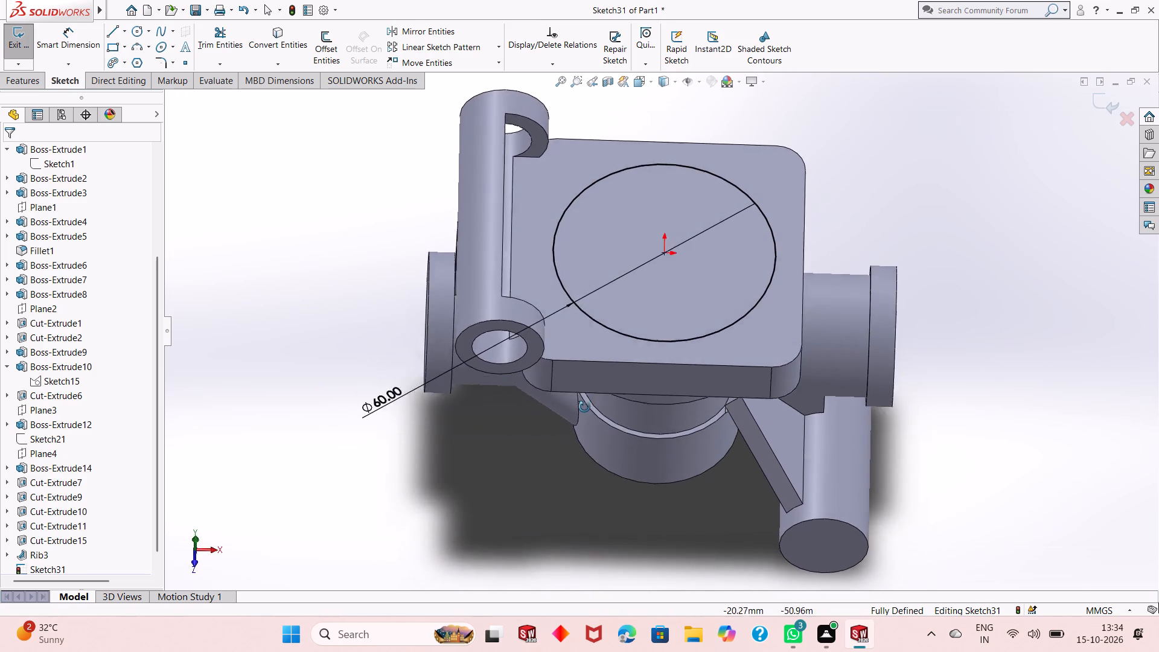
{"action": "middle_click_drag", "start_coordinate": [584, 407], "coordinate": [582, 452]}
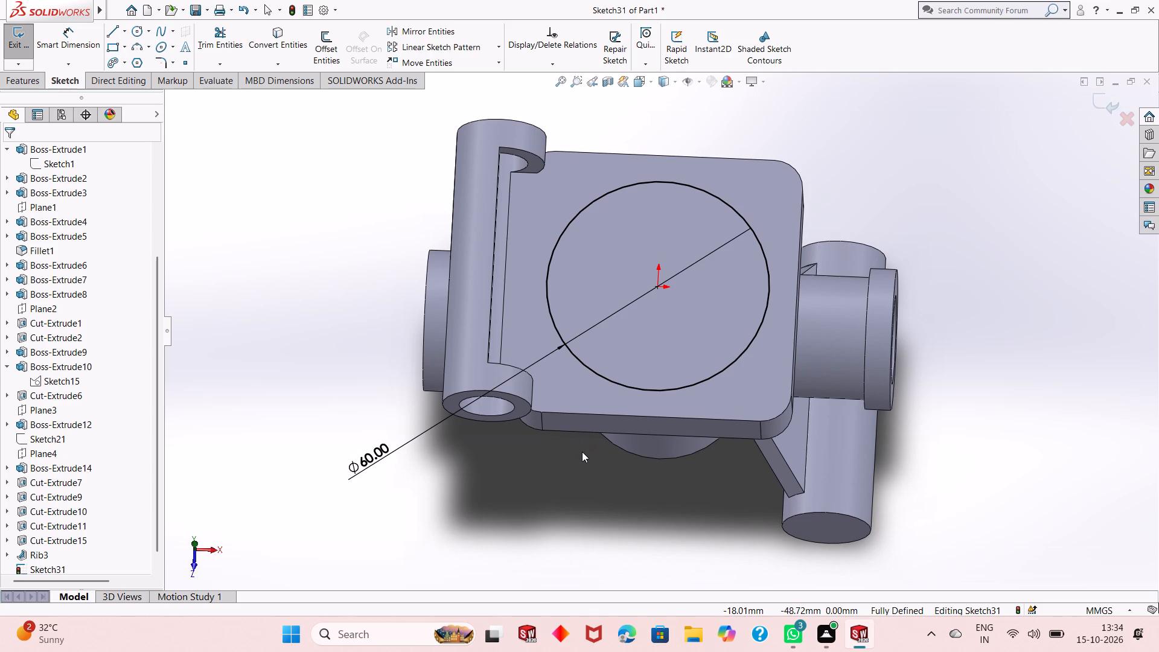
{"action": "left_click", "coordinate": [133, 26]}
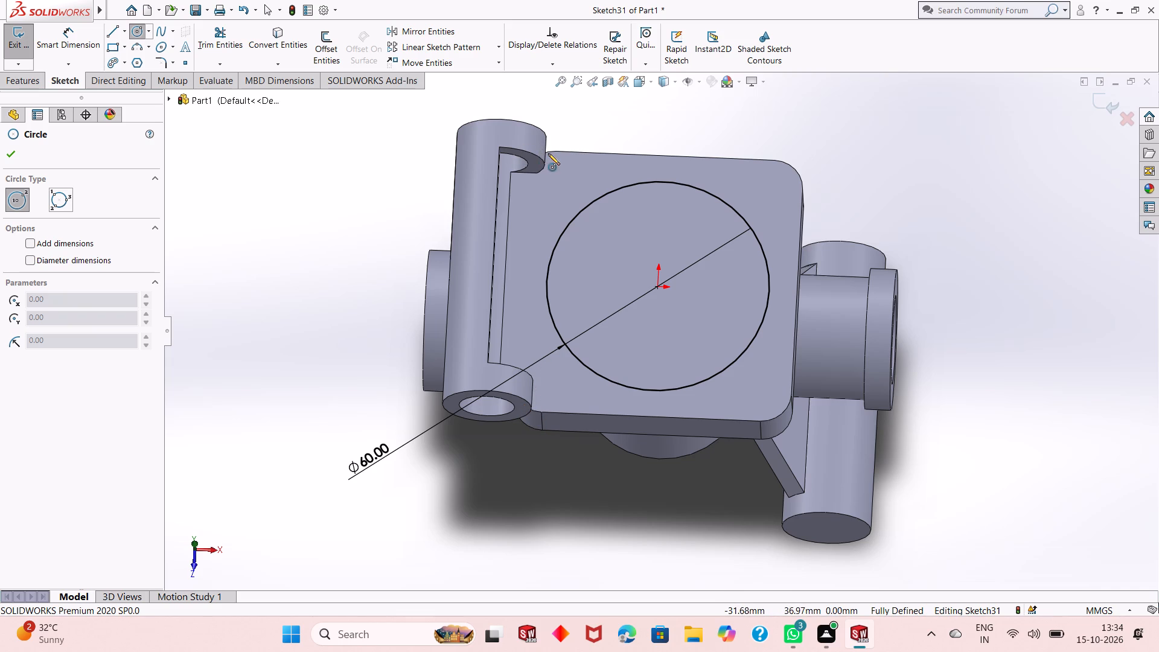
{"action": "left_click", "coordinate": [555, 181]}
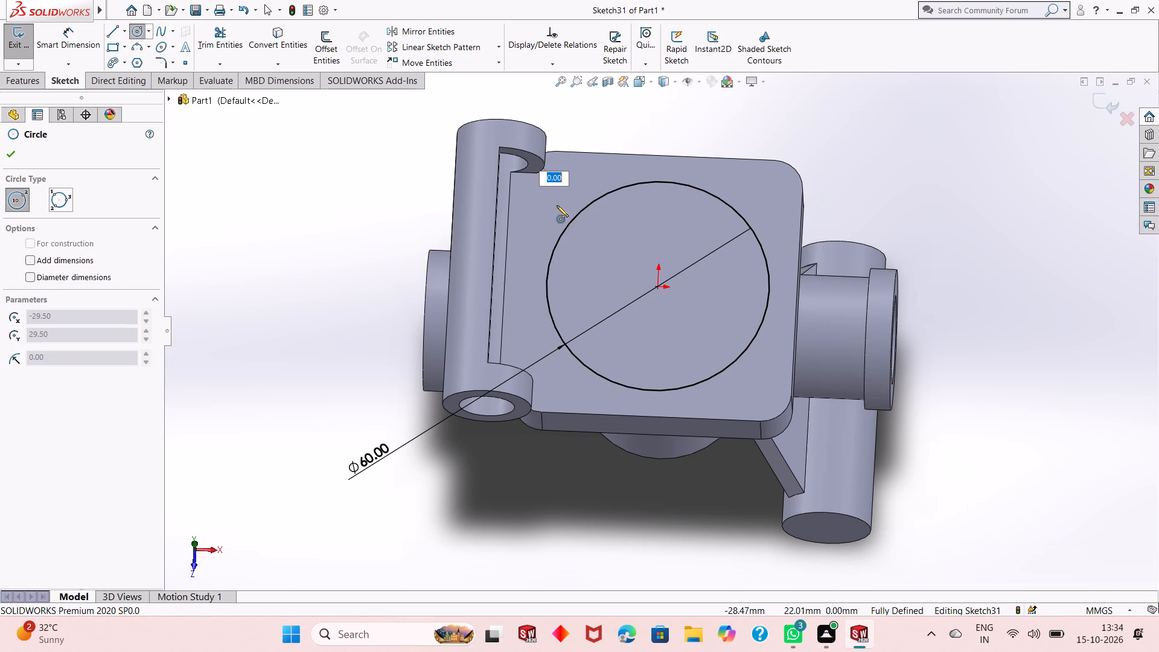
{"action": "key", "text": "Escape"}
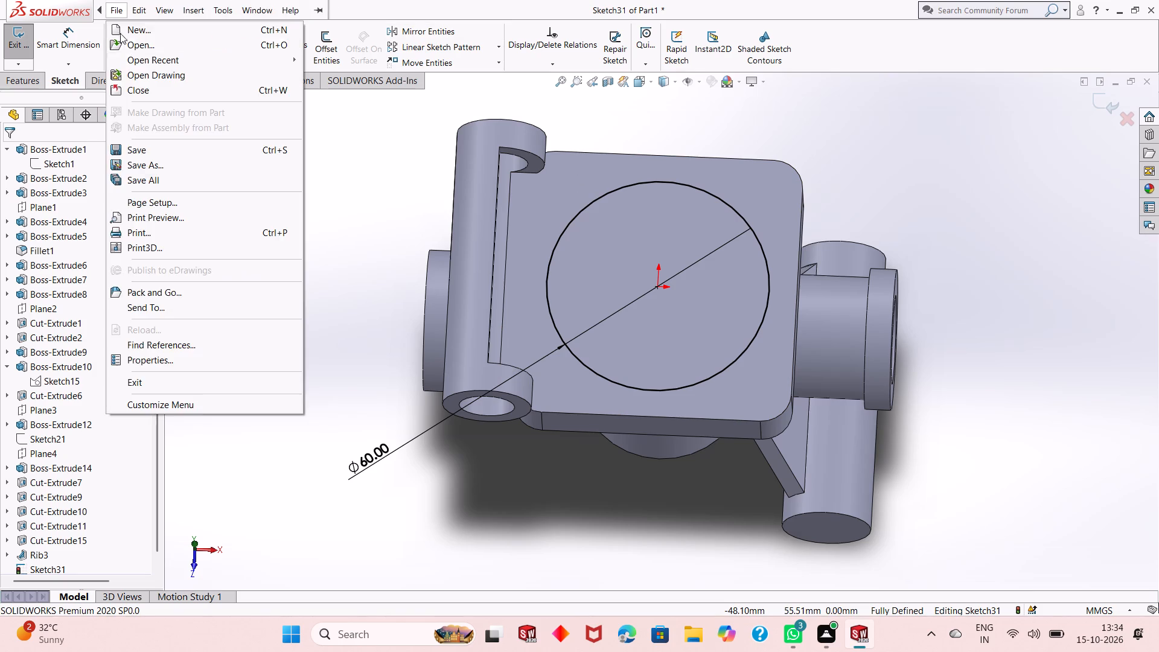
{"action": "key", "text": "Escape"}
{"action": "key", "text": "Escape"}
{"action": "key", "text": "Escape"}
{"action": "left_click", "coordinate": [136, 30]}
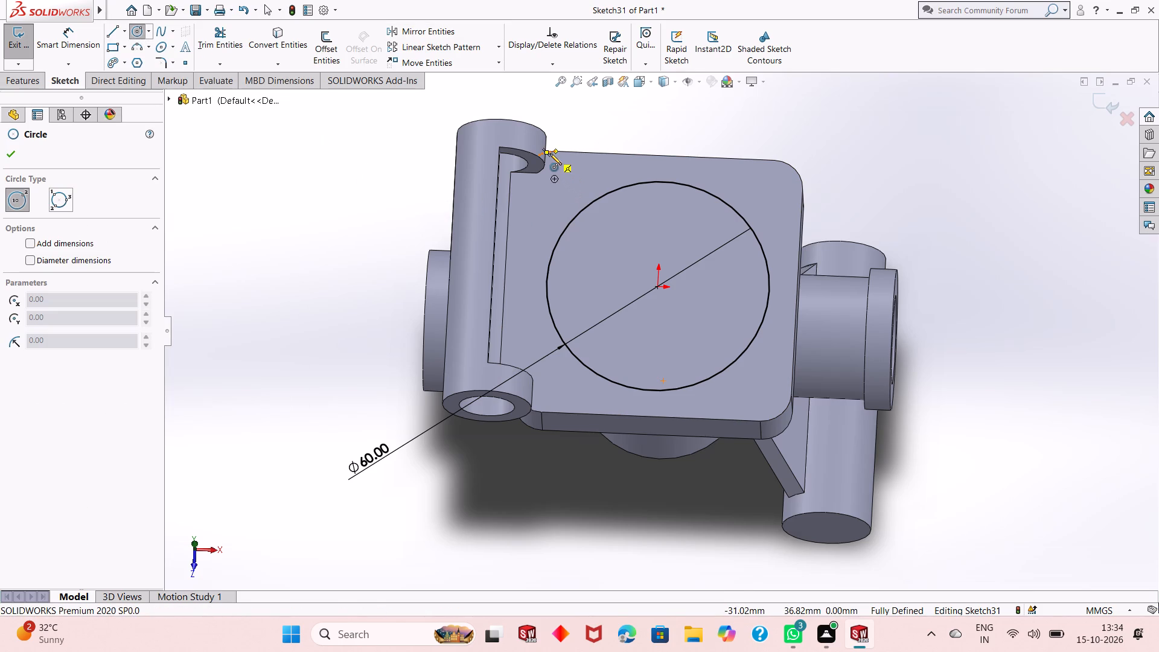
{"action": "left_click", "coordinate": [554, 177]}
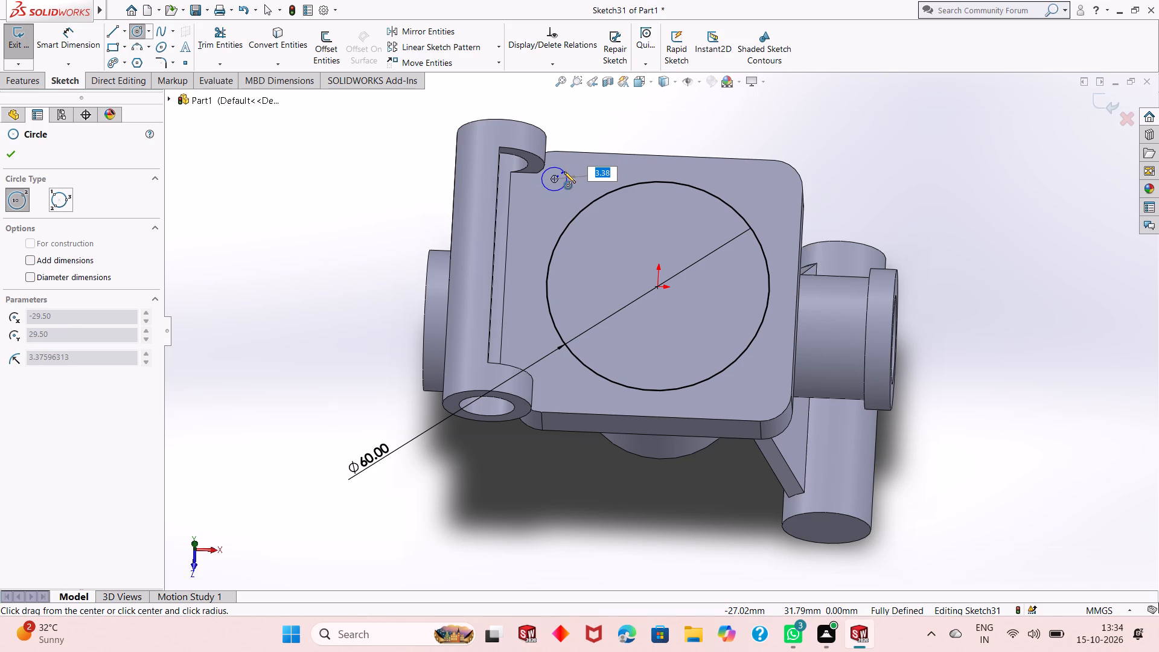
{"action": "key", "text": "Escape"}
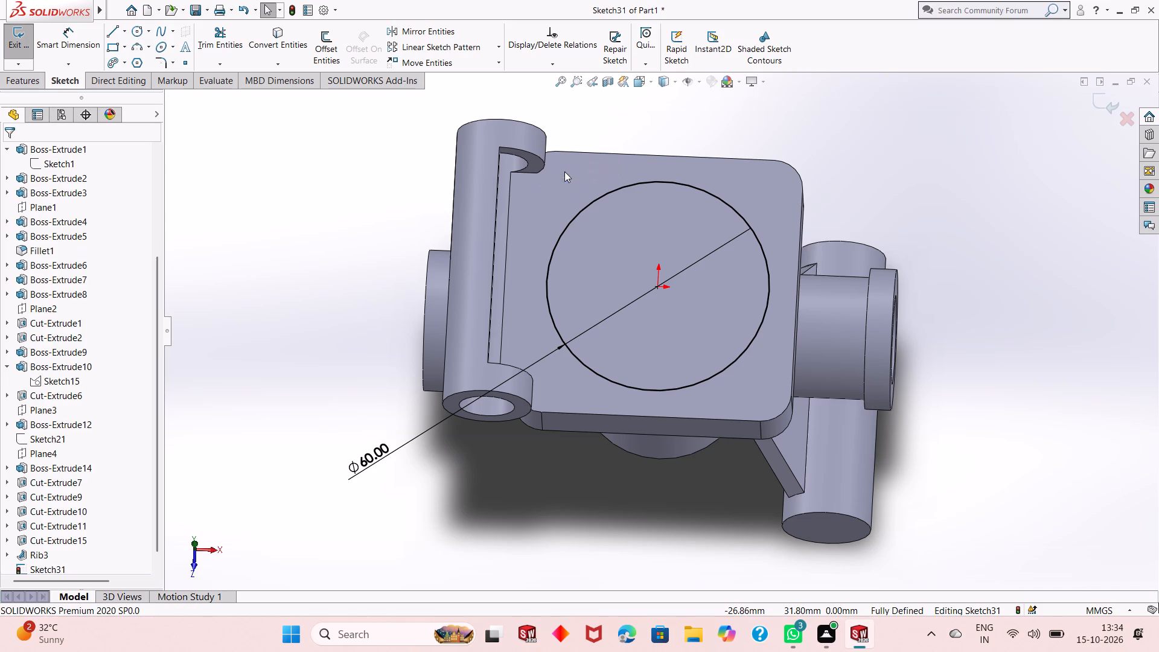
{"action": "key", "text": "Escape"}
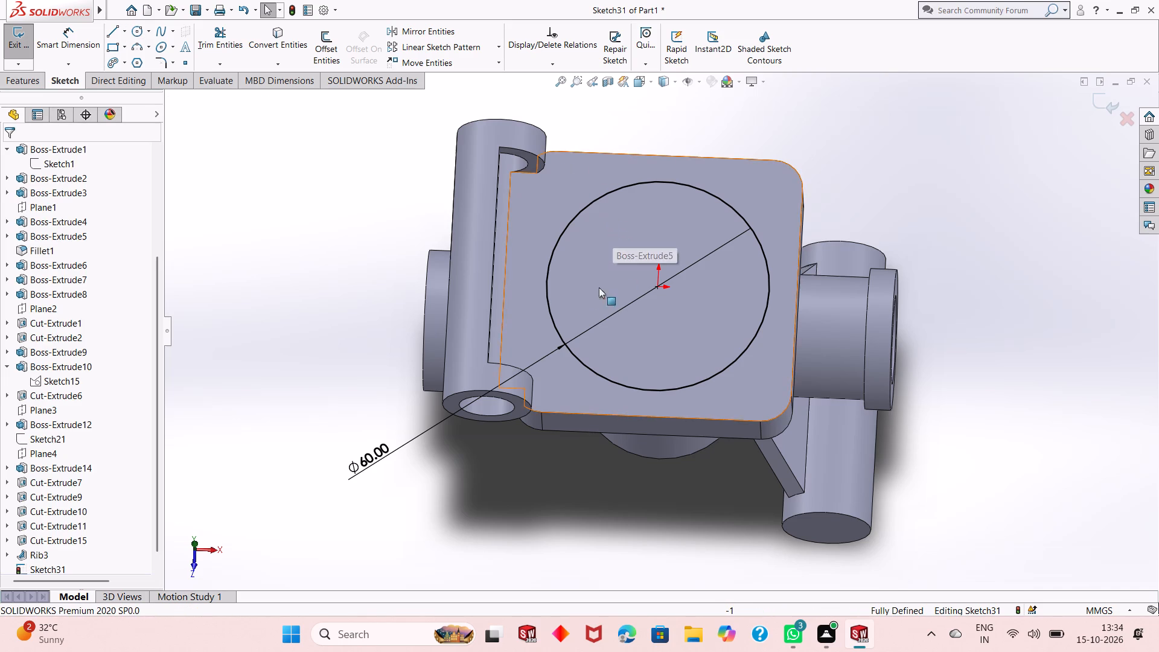
Cut-extrude the 60 mm circle 5 mm deep into the rectangular plate as a blind recess.
{"action": "left_click", "coordinate": [14, 83]}
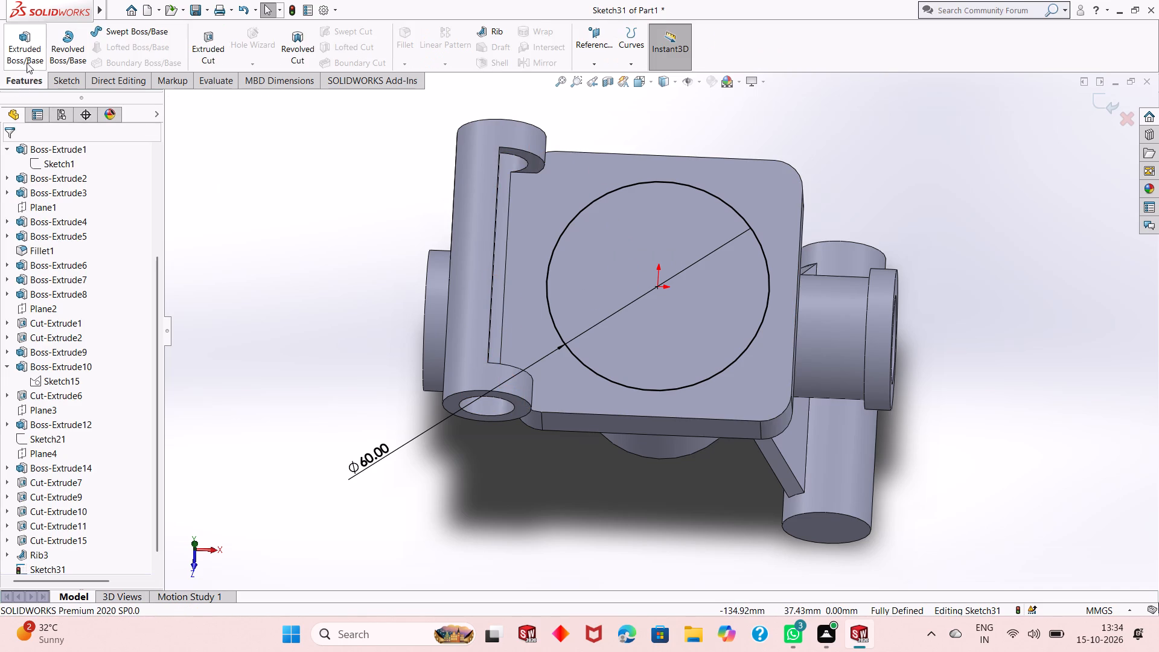
{"action": "left_click", "coordinate": [220, 56]}
{"action": "middle_click_drag", "start_coordinate": [689, 462], "coordinate": [690, 440]}
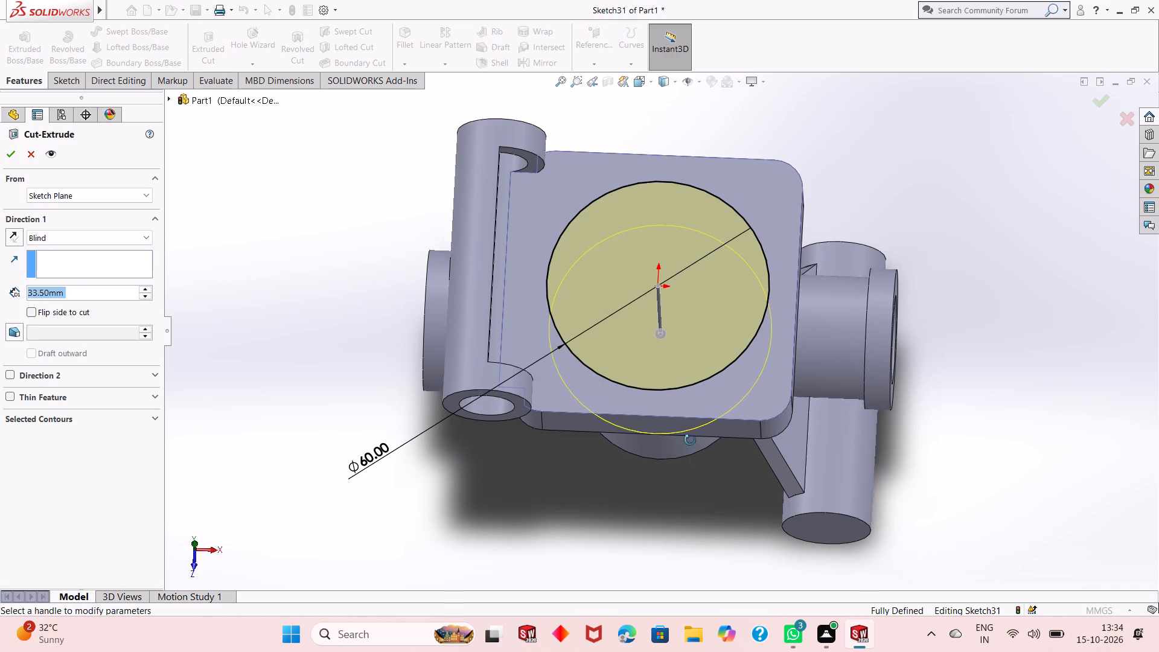
{"action": "middle_click_drag", "start_coordinate": [690, 440], "coordinate": [654, 280]}
{"action": "scroll", "coordinate": [654, 287], "scroll_direction": "up", "scroll_amount": 1}
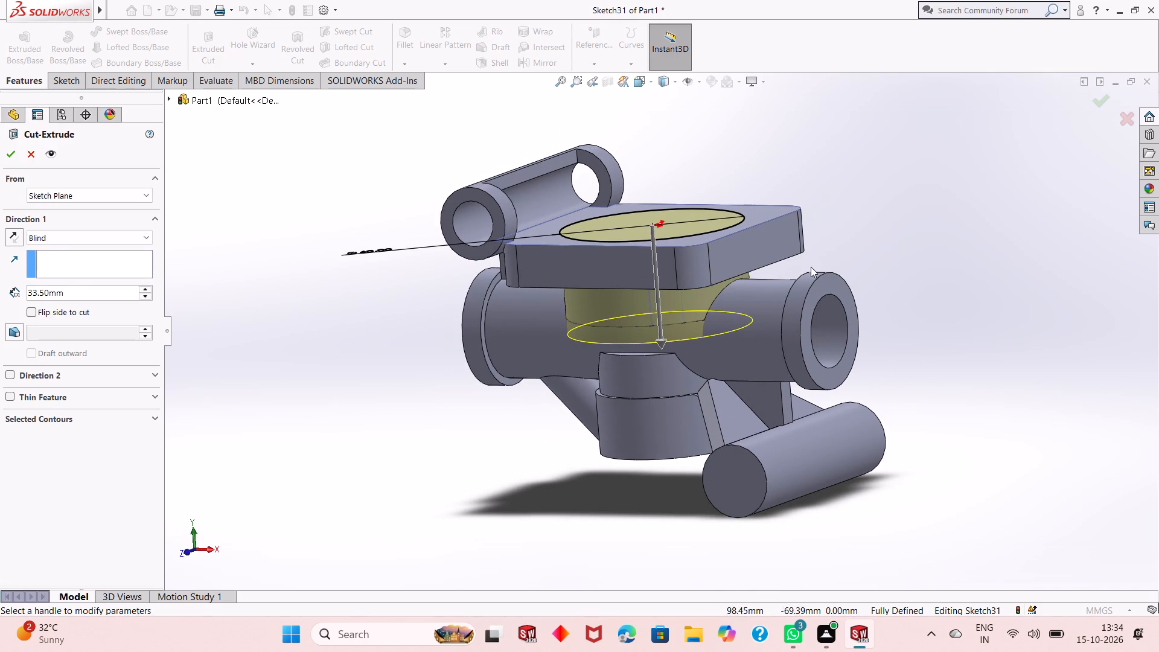
{"action": "double_click", "coordinate": [83, 293]}
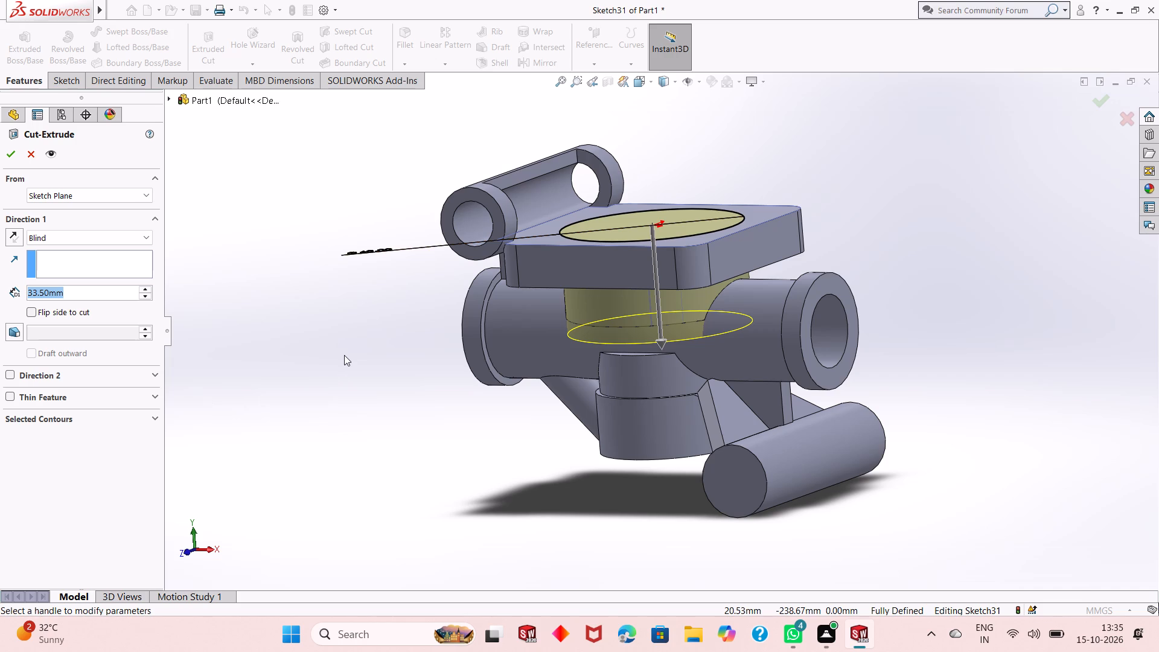
{"action": "key", "text": "5"}
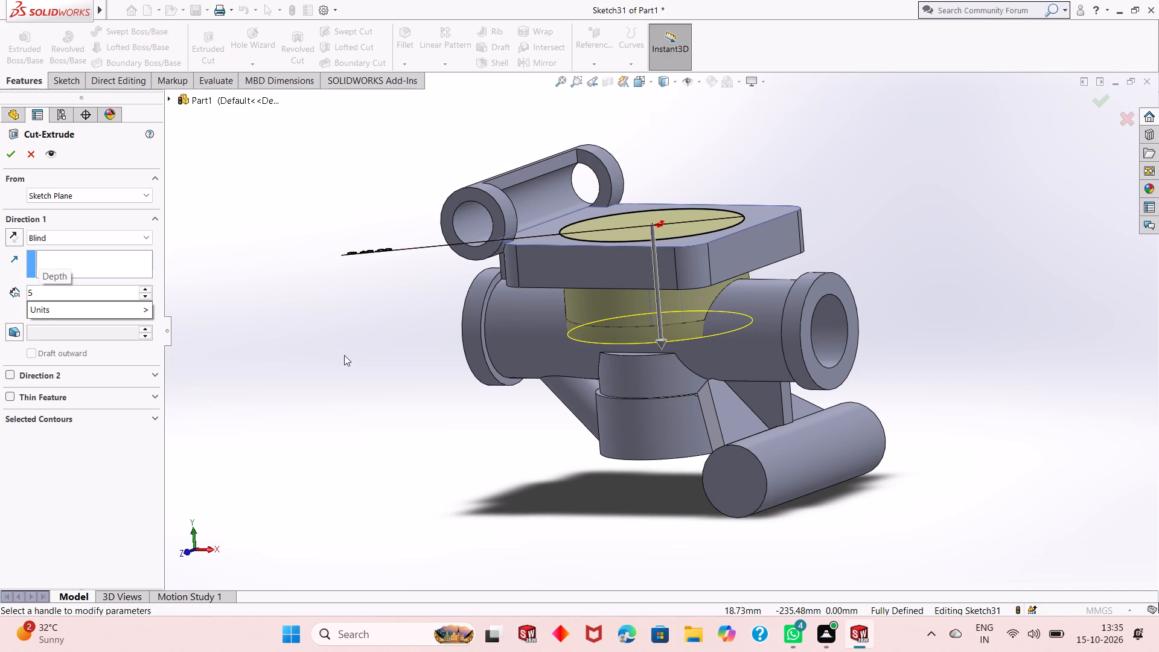
{"action": "key", "text": "Return"}
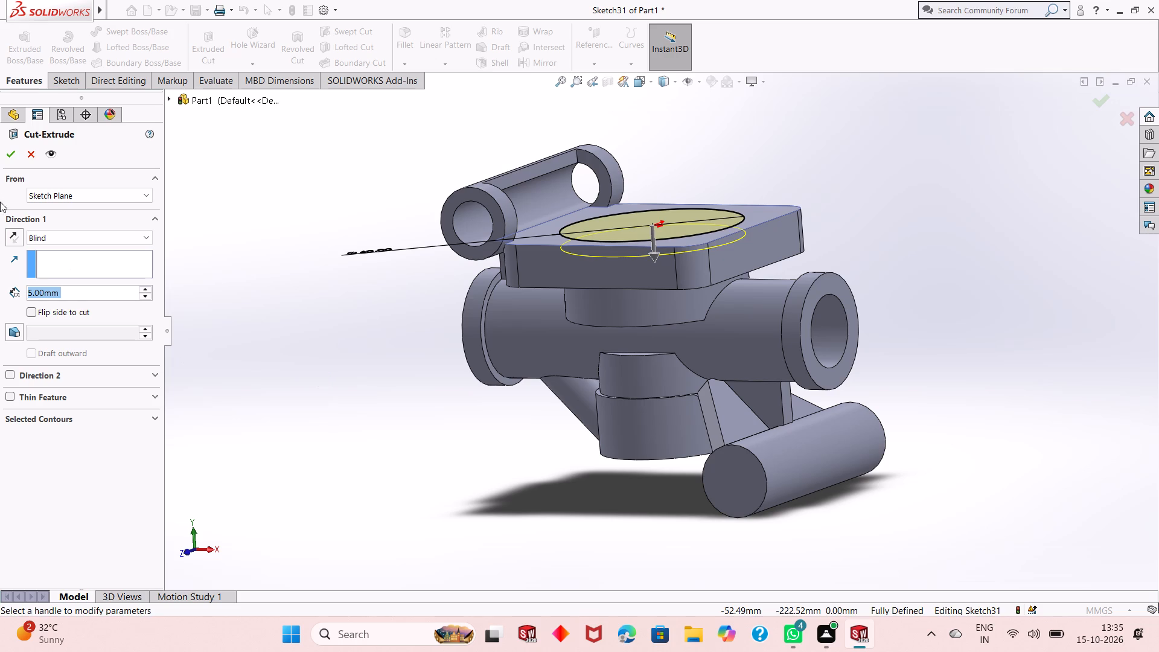
{"action": "left_click", "coordinate": [11, 156]}
{"action": "left_click", "coordinate": [380, 340]}
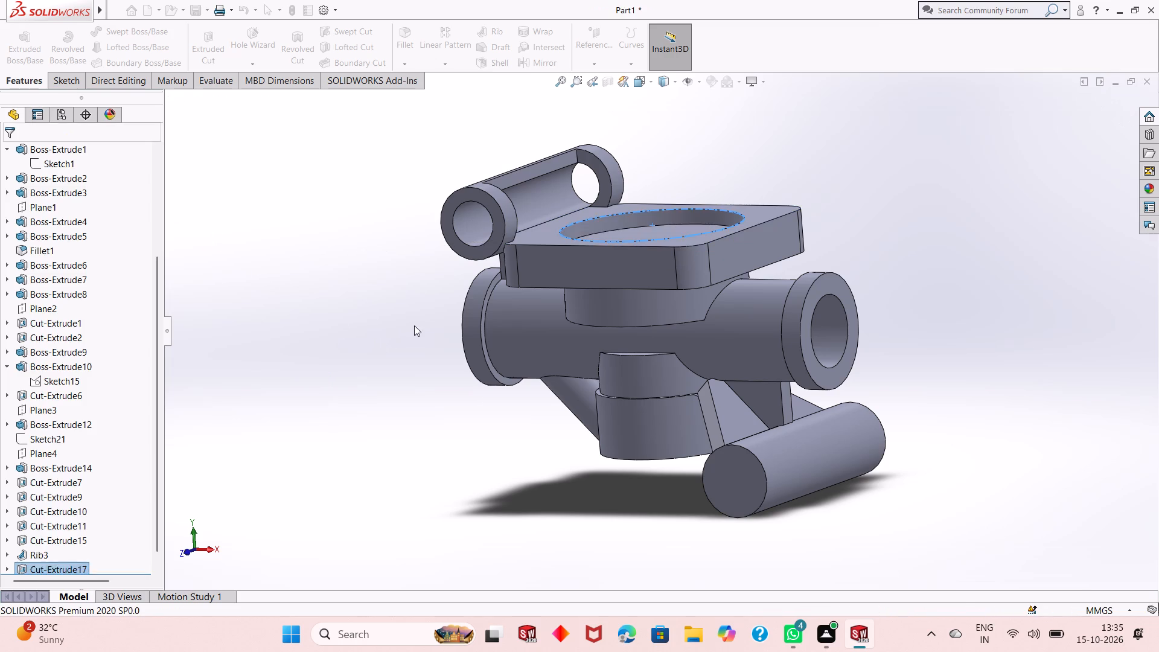
Start a sketch on the floor of the 60 mm circular recess and view it face-on.
{"action": "middle_click_drag", "start_coordinate": [577, 252], "coordinate": [585, 382]}
{"action": "left_click", "coordinate": [639, 292]}
{"action": "left_click", "coordinate": [687, 255]}
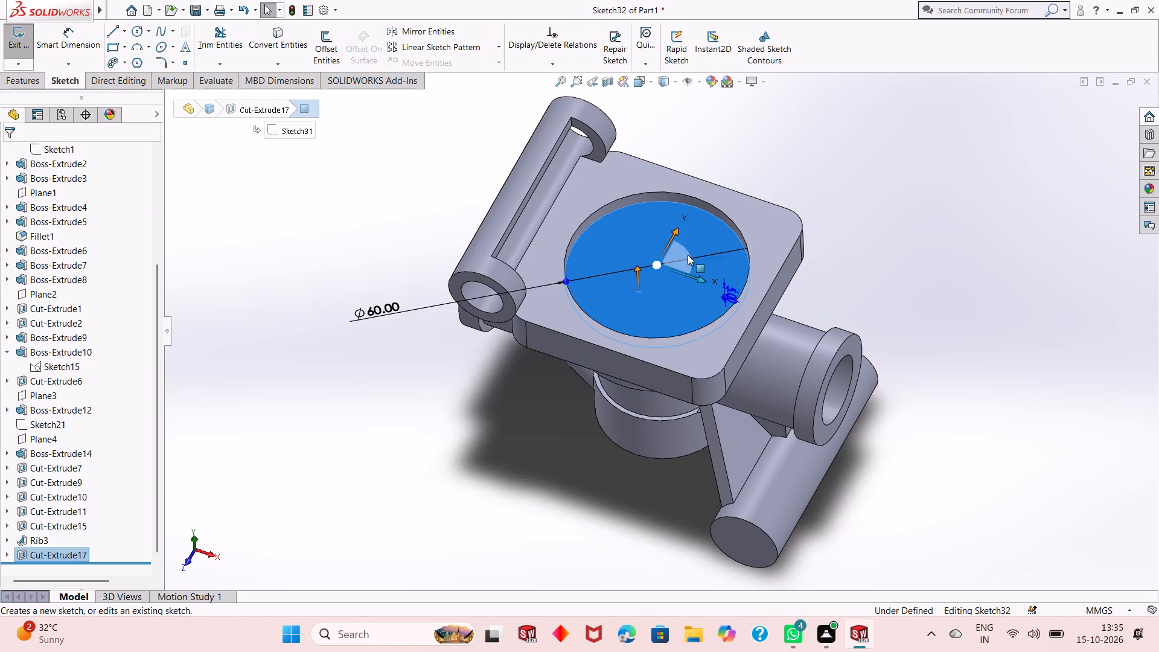
{"action": "key", "text": "ctrl+8"}
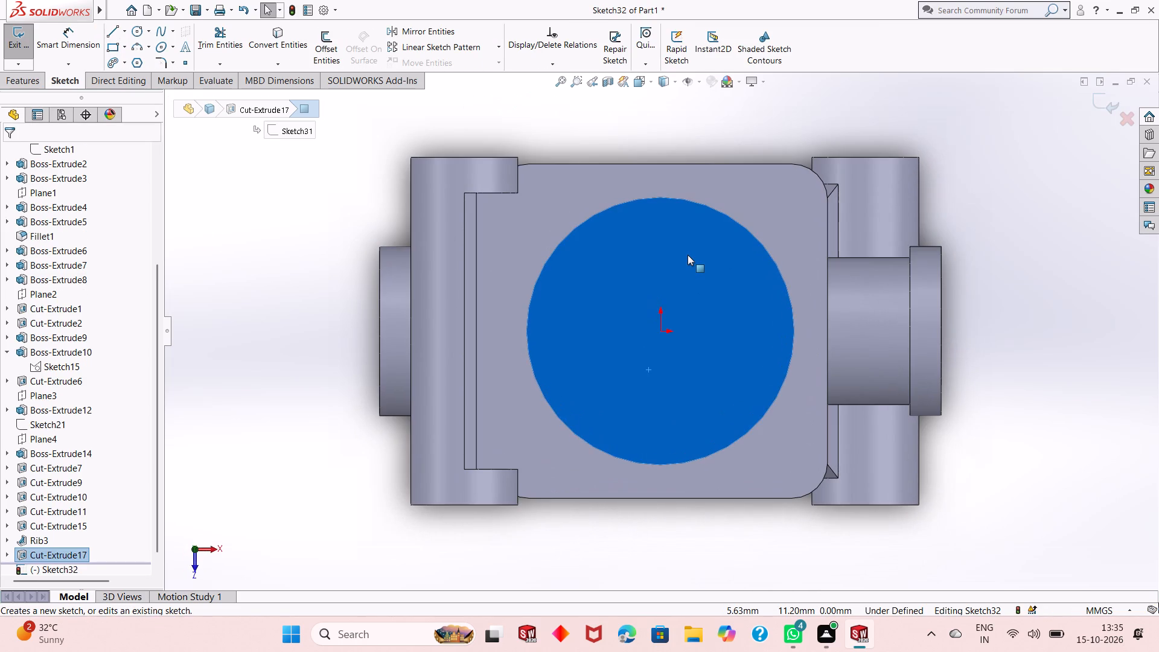
{"action": "key", "text": "Escape"}
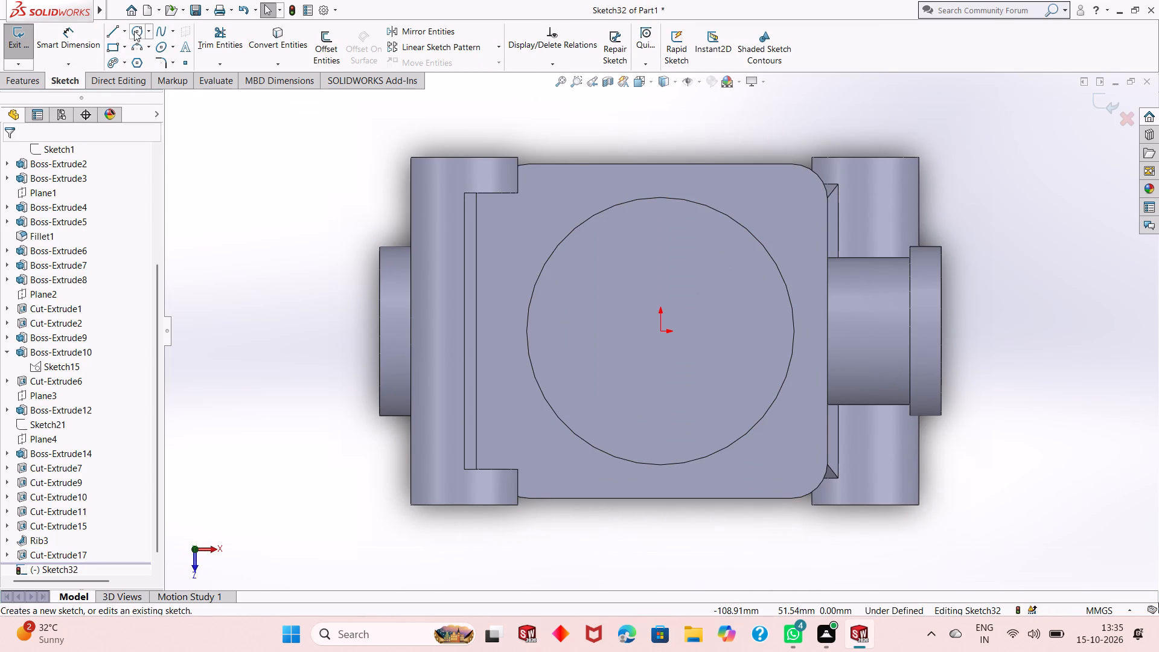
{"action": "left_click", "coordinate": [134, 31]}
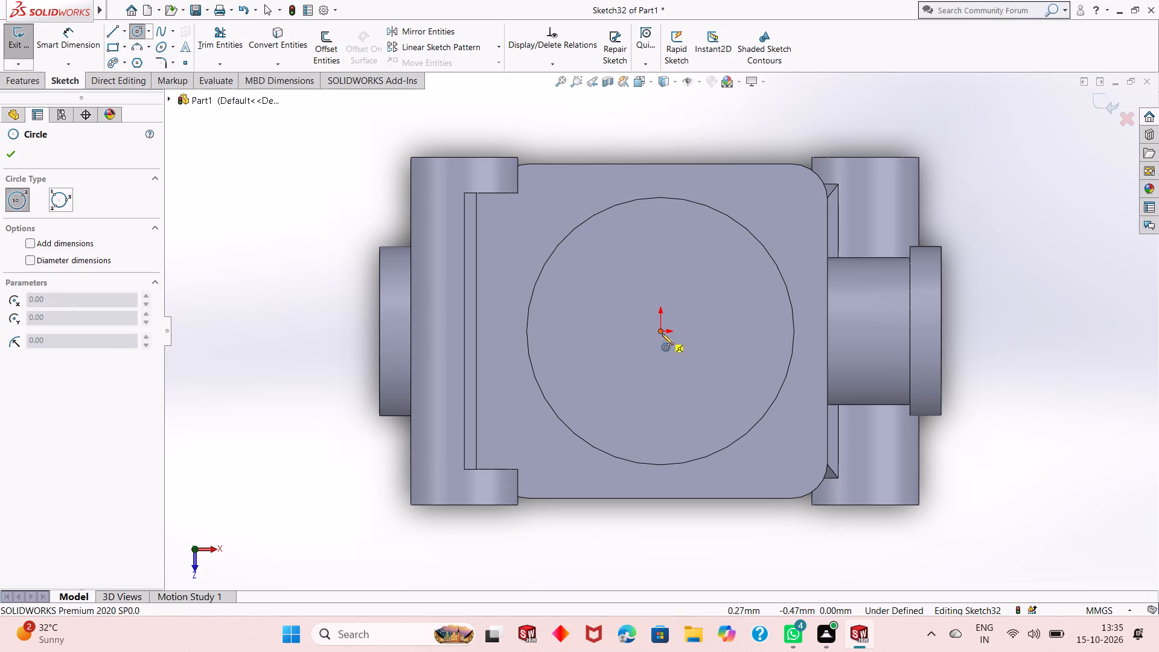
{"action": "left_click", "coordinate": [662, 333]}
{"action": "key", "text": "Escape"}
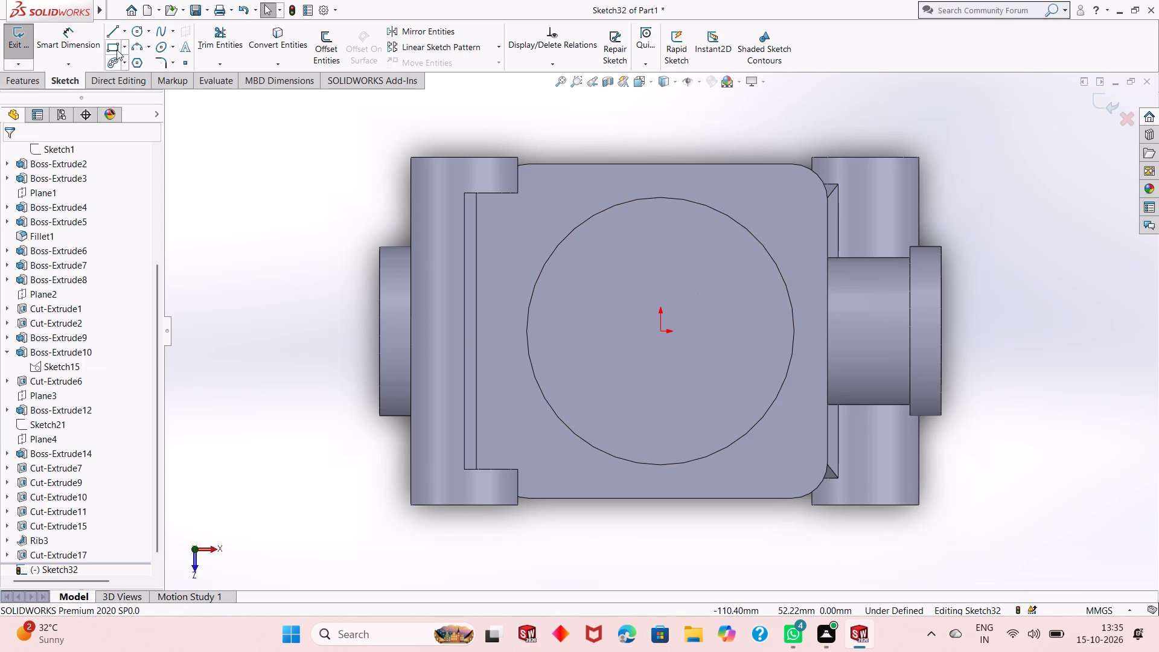
Draw a circle centred on the origin inside the recess and dimension its diameter to 45 mm.
{"action": "left_click", "coordinate": [135, 25]}
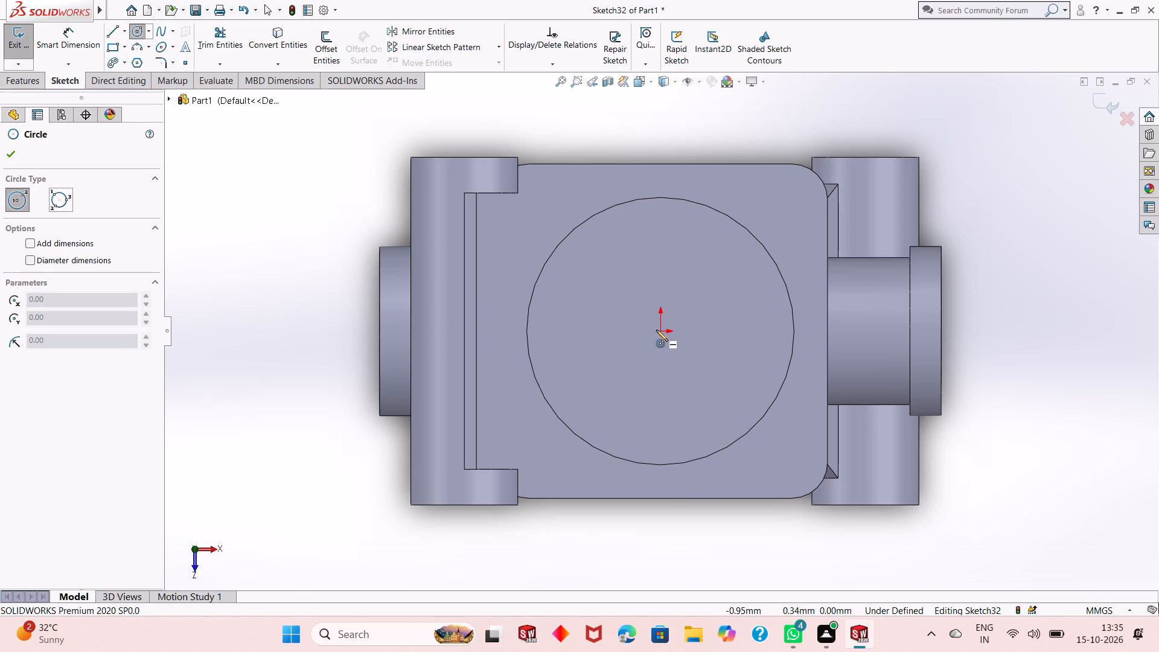
{"action": "left_click", "coordinate": [657, 331]}
{"action": "left_click", "coordinate": [616, 249]}
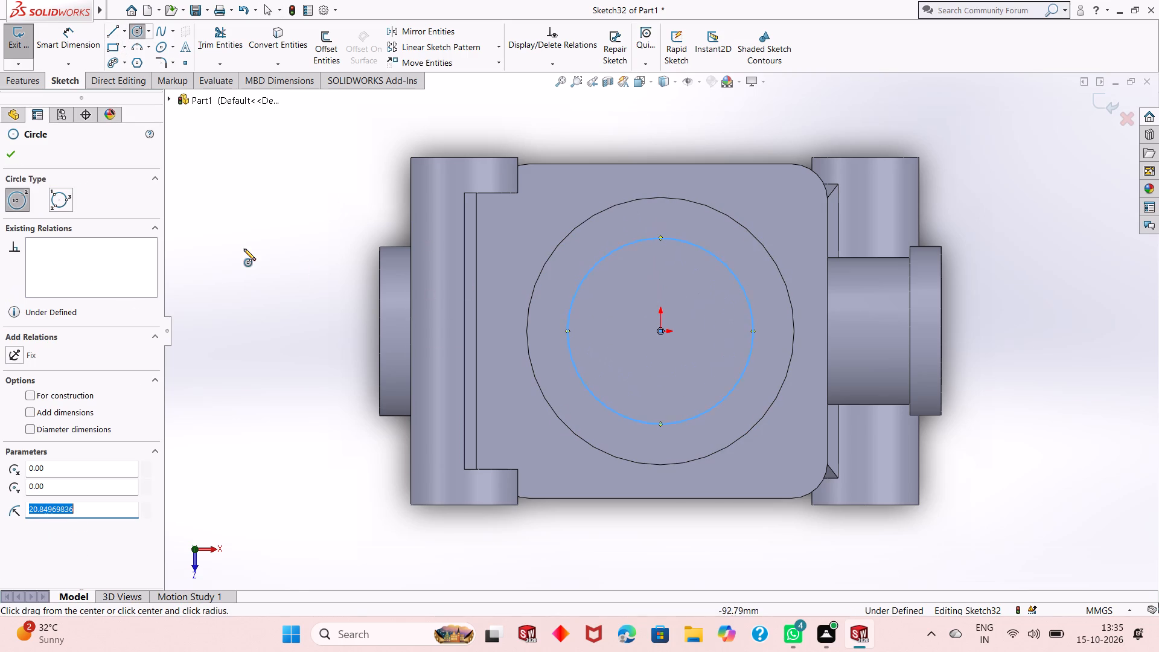
{"action": "right_click", "coordinate": [244, 225]}
{"action": "left_click", "coordinate": [284, 238]}
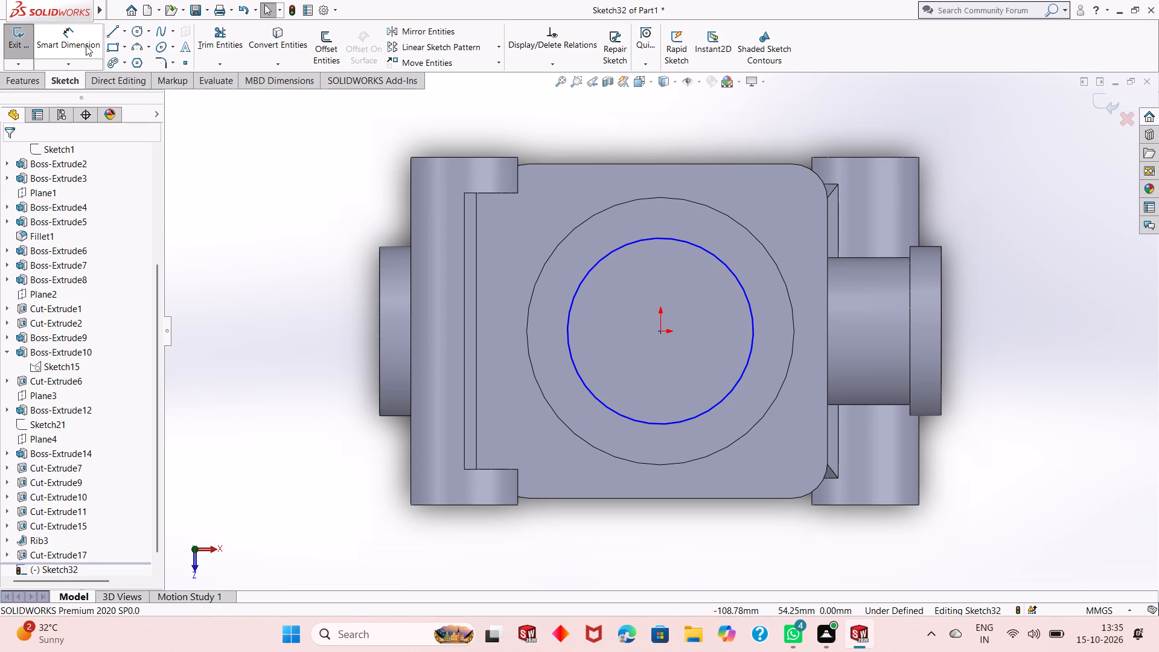
{"action": "left_click", "coordinate": [86, 45]}
{"action": "left_click", "coordinate": [638, 420]}
{"action": "left_click", "coordinate": [360, 520]}
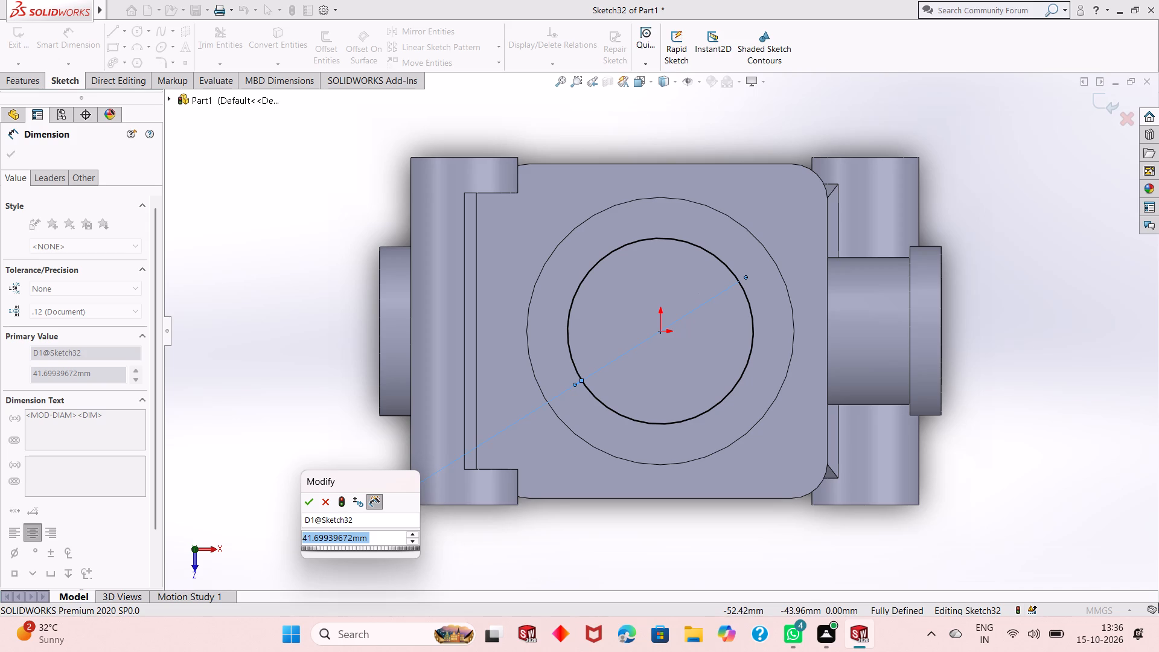
{"action": "type", "text": "45"}
{"action": "key", "text": "Return"}
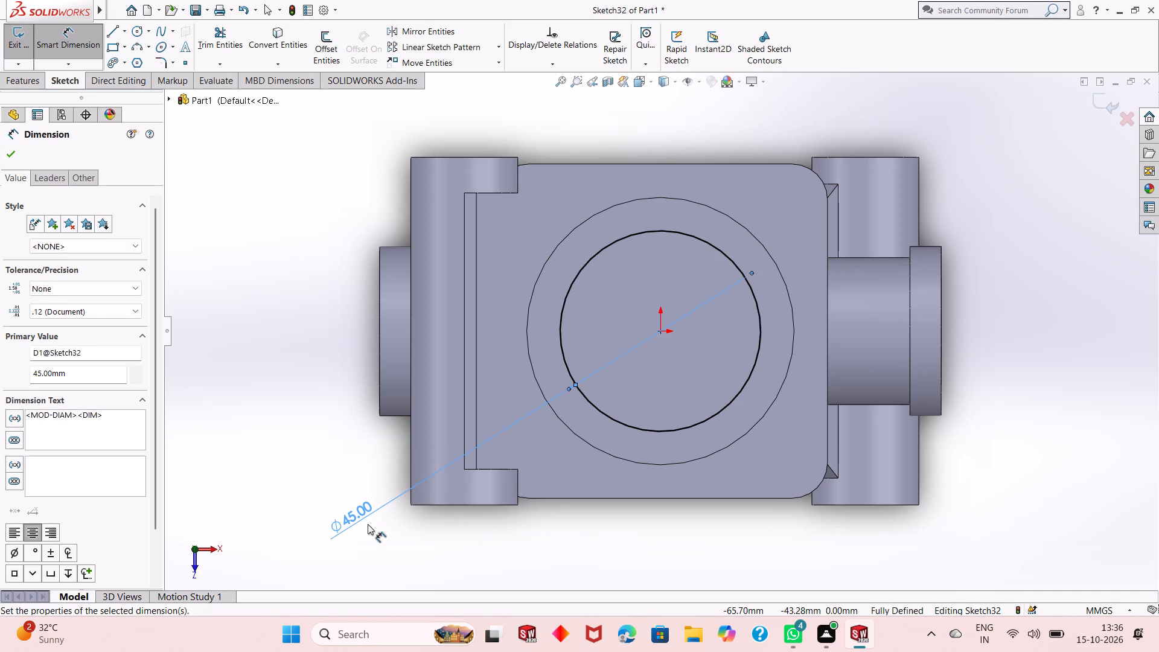
Examine the material beneath the 45 mm circle and the internal bores in a temporary Front Plane section view.
{"action": "middle_click_drag", "start_coordinate": [701, 498], "coordinate": [678, 318]}
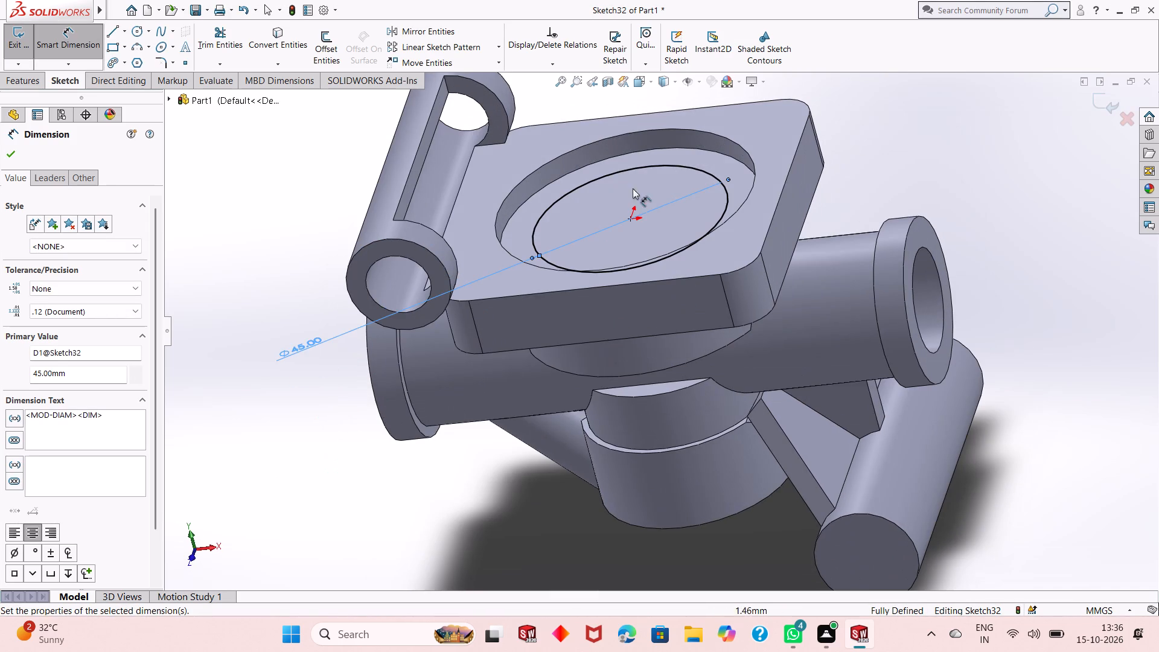
{"action": "left_click", "coordinate": [609, 87]}
{"action": "scroll", "coordinate": [749, 356], "scroll_direction": "up", "scroll_amount": 2}
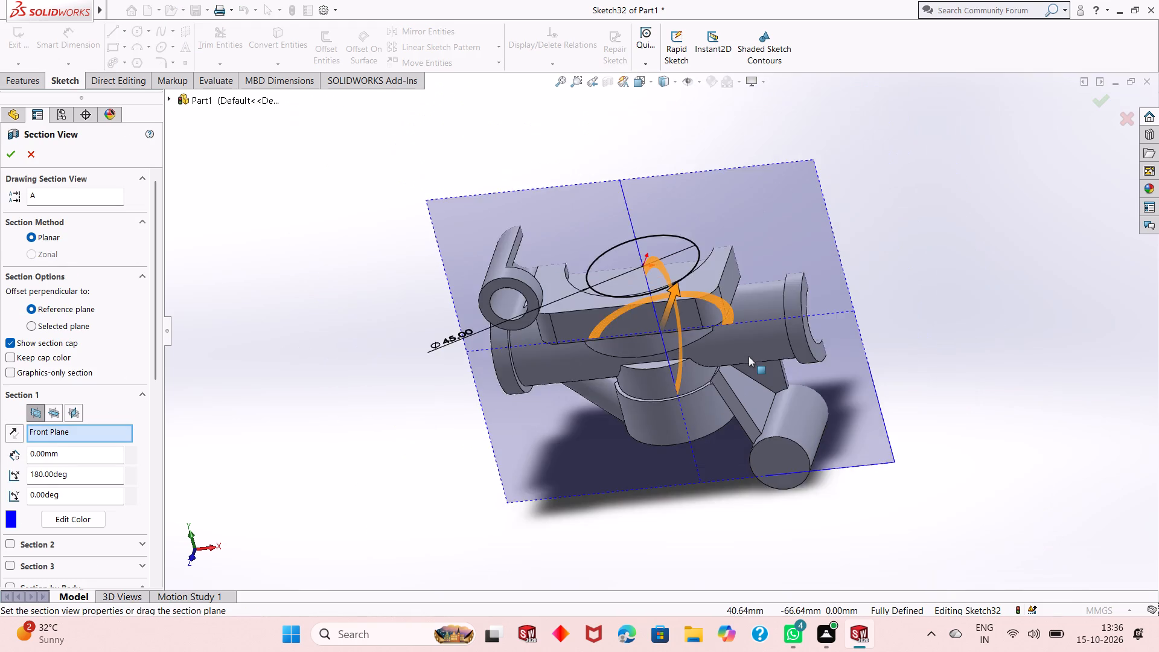
{"action": "scroll", "coordinate": [749, 356], "scroll_direction": "up", "scroll_amount": 3}
{"action": "middle_click_drag", "start_coordinate": [846, 352], "coordinate": [629, 388]}
{"action": "scroll", "coordinate": [650, 268], "scroll_direction": "down", "scroll_amount": 4}
{"action": "middle_click_drag", "start_coordinate": [633, 302], "coordinate": [613, 325]}
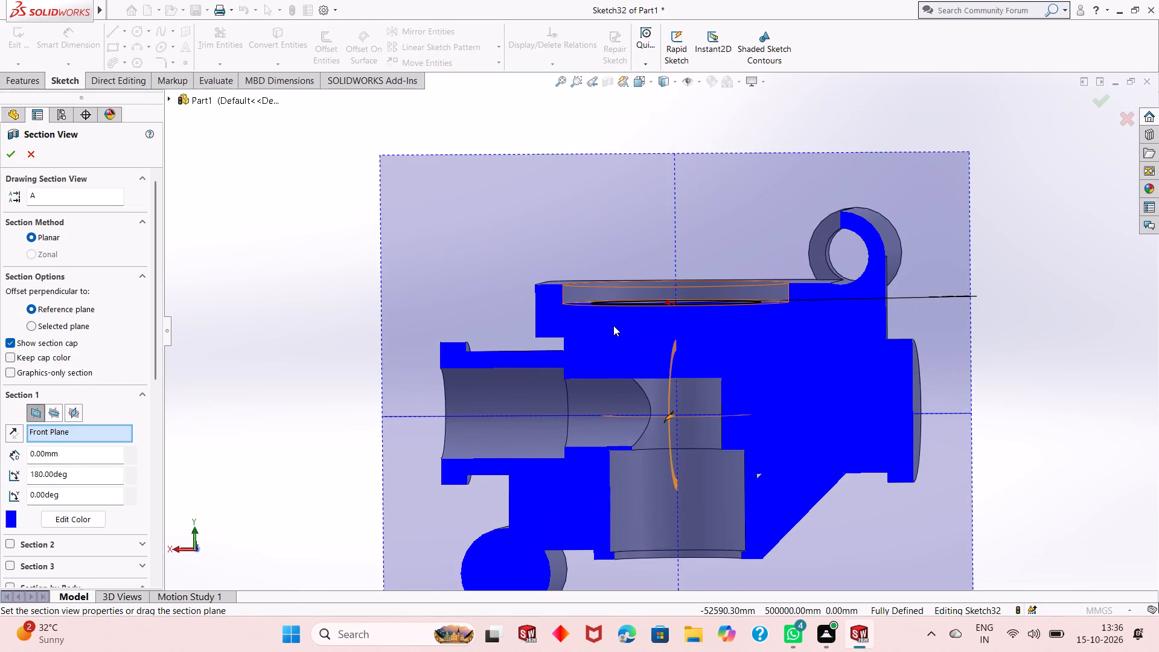
{"action": "scroll", "coordinate": [611, 299], "scroll_direction": "down", "scroll_amount": 2}
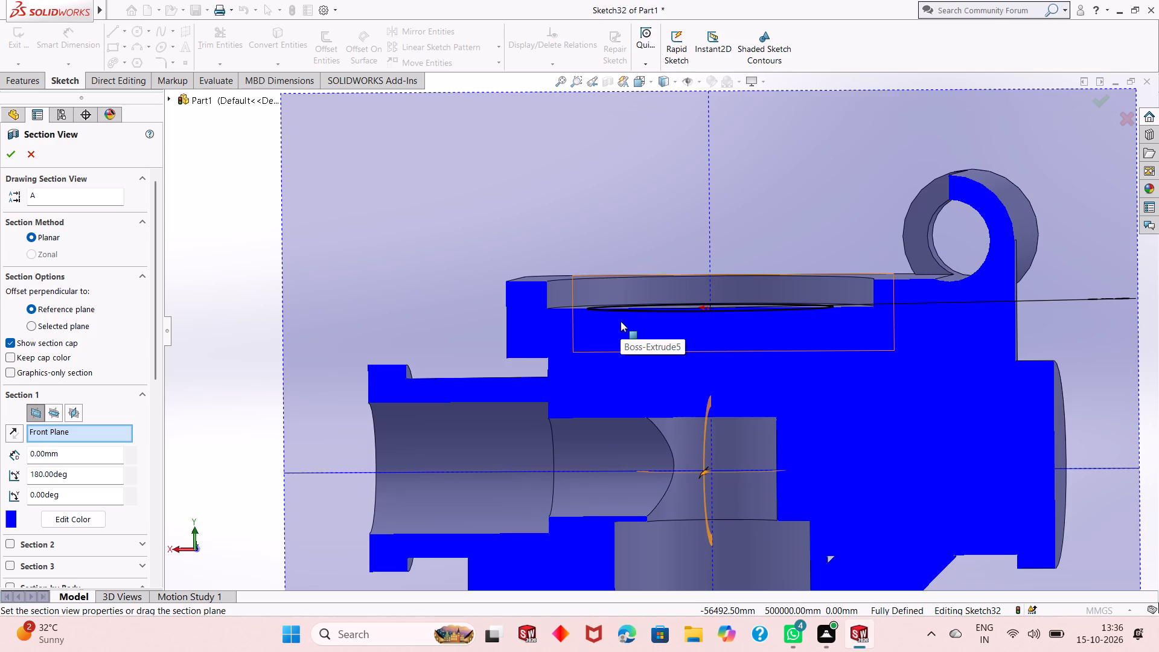
{"action": "middle_click_drag", "start_coordinate": [659, 334], "coordinate": [659, 433]}
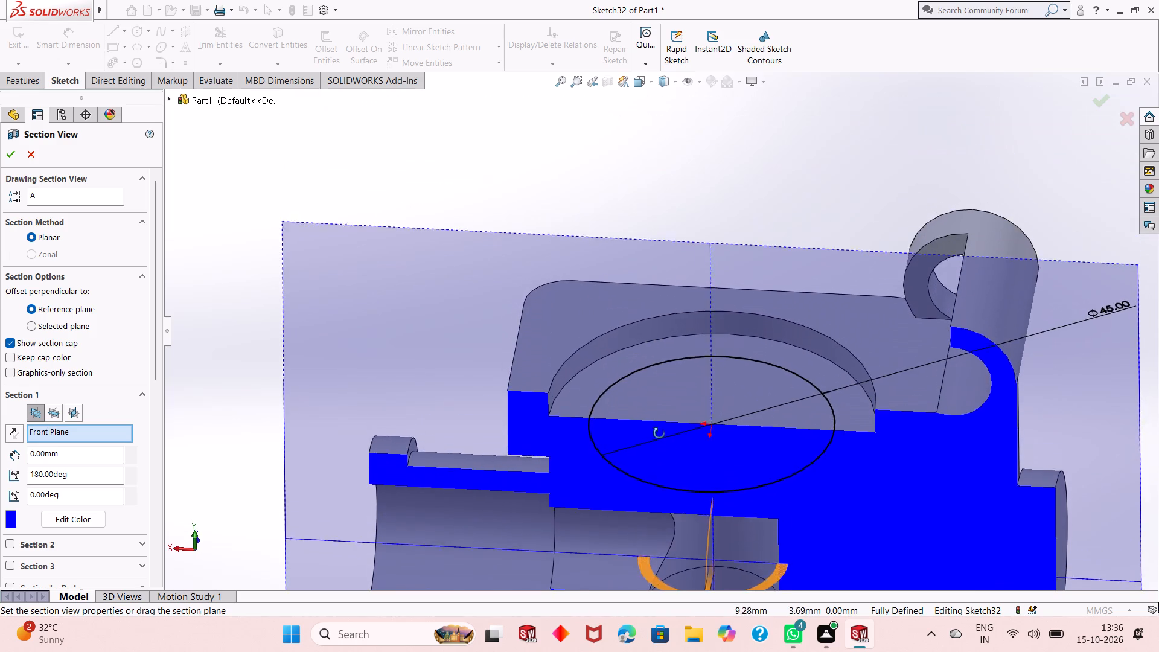
{"action": "middle_click_drag", "start_coordinate": [659, 433], "coordinate": [659, 455]}
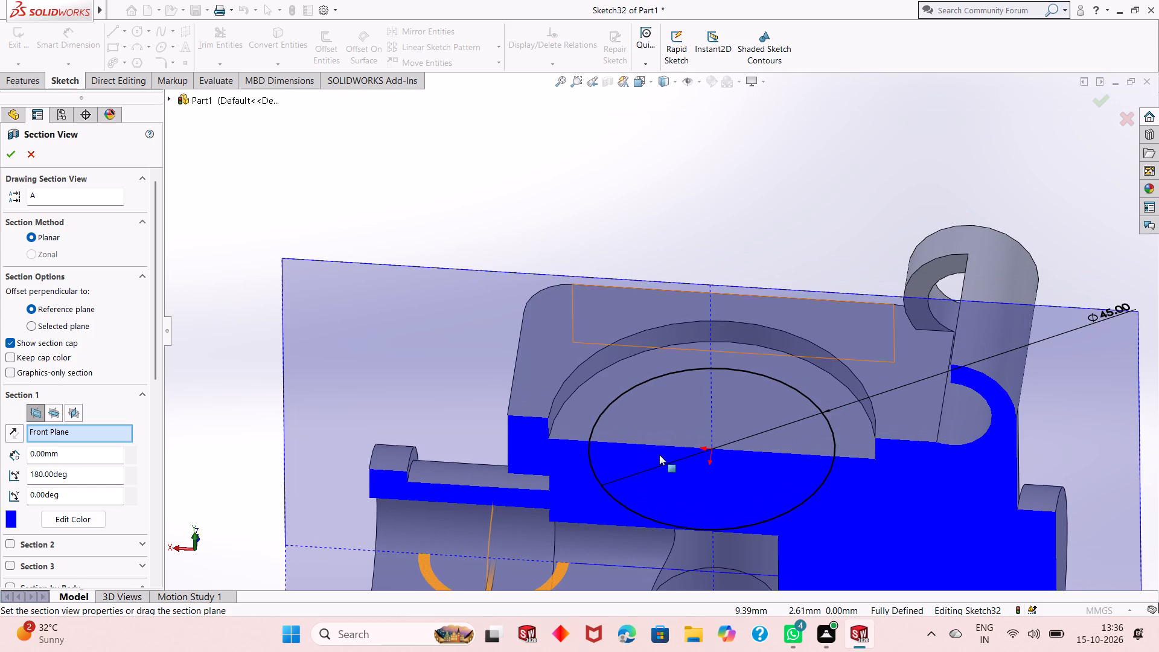
{"action": "key", "text": "Escape"}
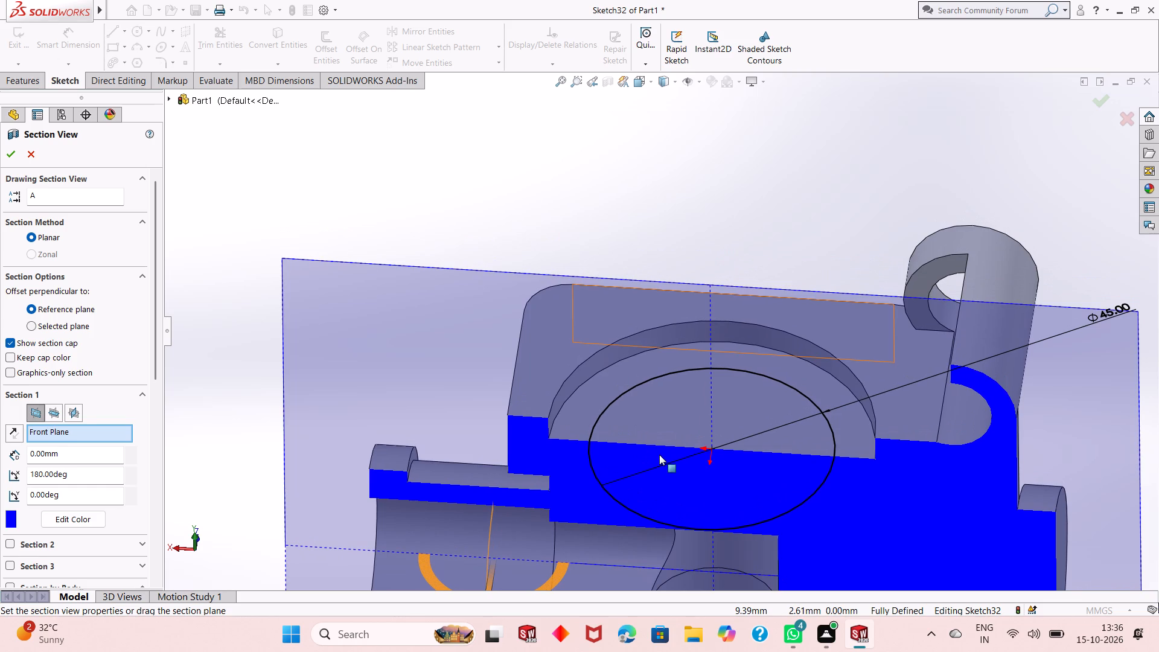
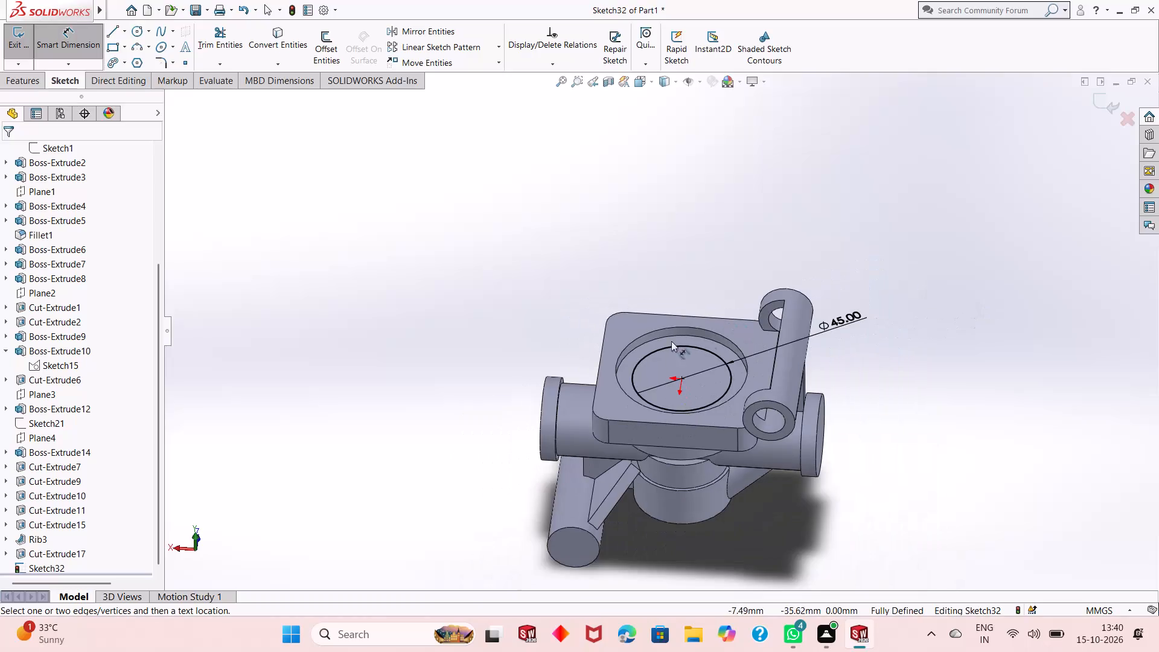
Change the diameter of the blind recess circle in the rectangular plate to 64 mm.
{"action": "scroll", "coordinate": [626, 364], "scroll_direction": "up", "scroll_amount": 1}
{"action": "scroll", "coordinate": [710, 398], "scroll_direction": "down", "scroll_amount": 2}
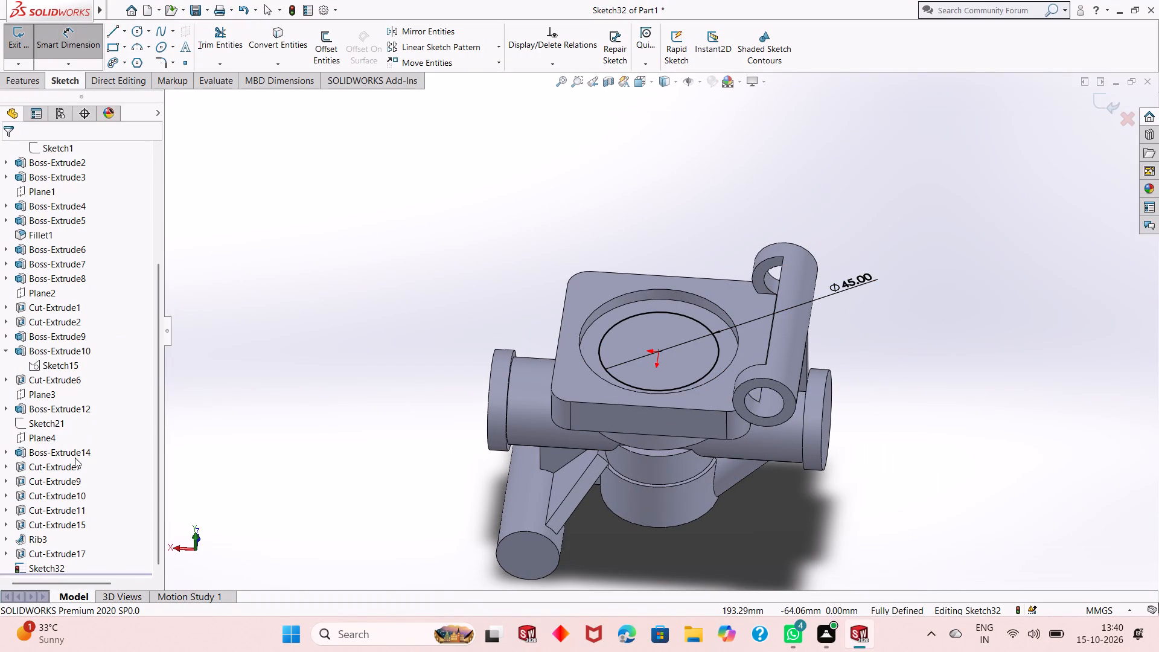
{"action": "left_click", "coordinate": [1096, 106]}
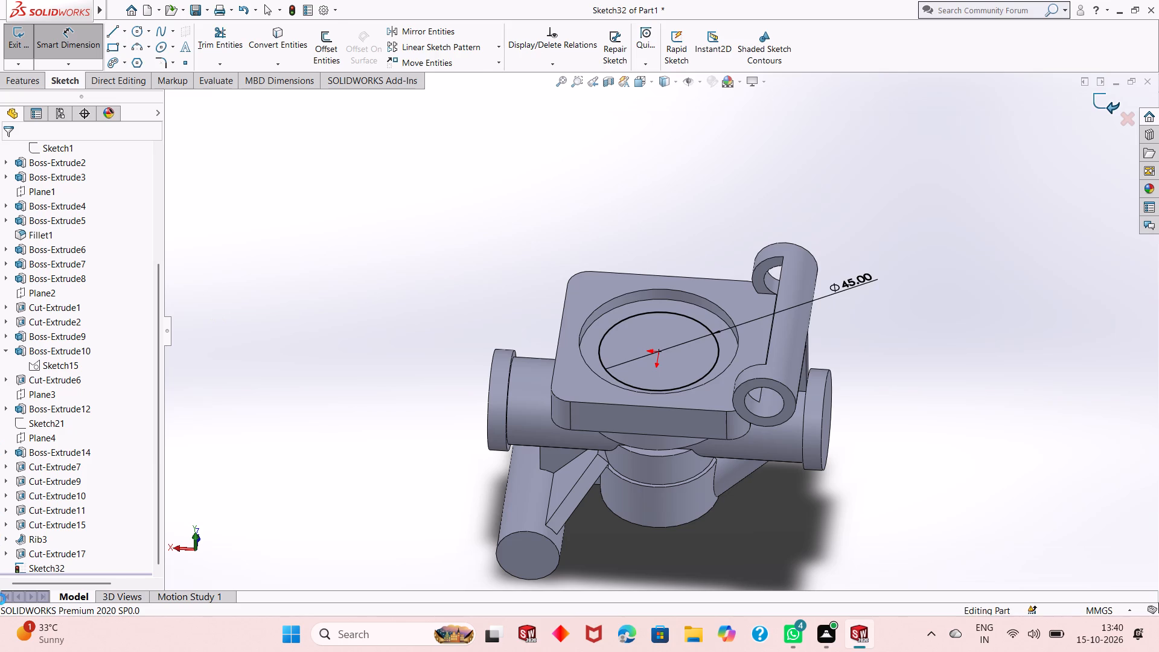
{"action": "left_click", "coordinate": [52, 555]}
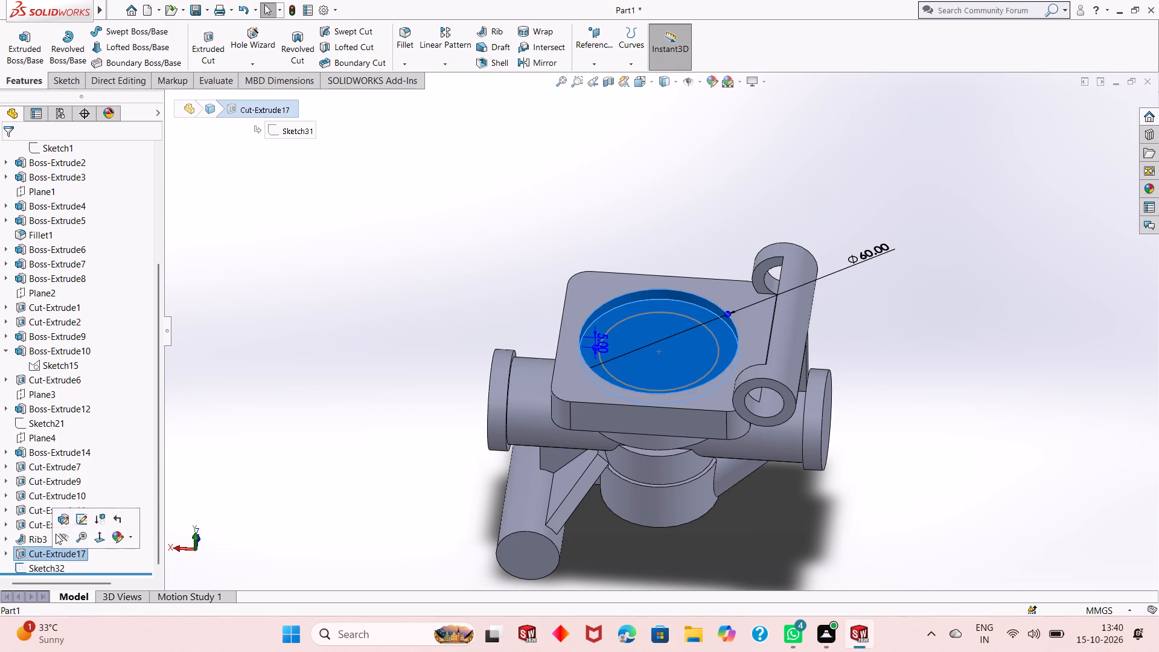
{"action": "left_click", "coordinate": [78, 523]}
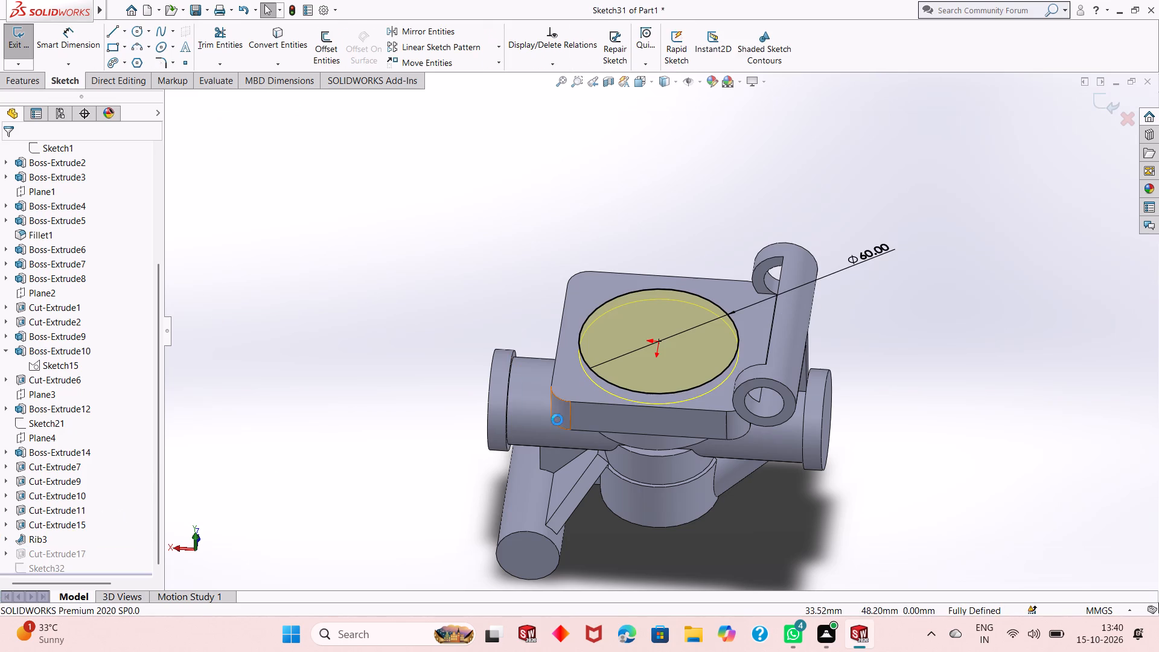
{"action": "double_click", "coordinate": [873, 254]}
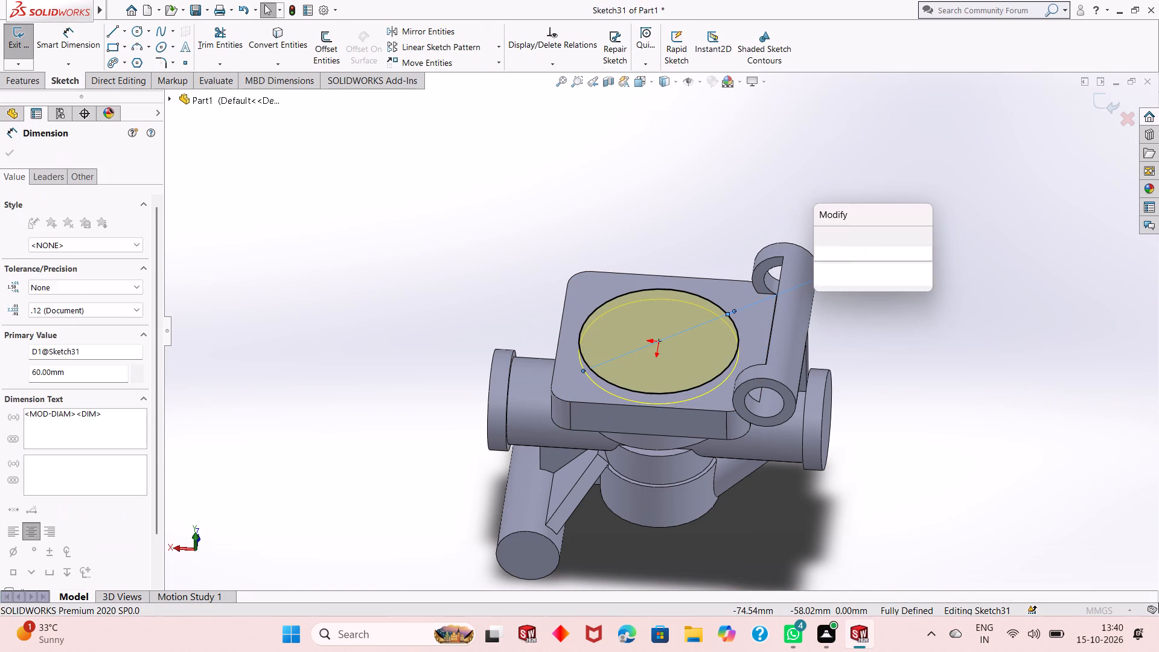
{"action": "type", "text": "64"}
{"action": "key", "text": "Return"}
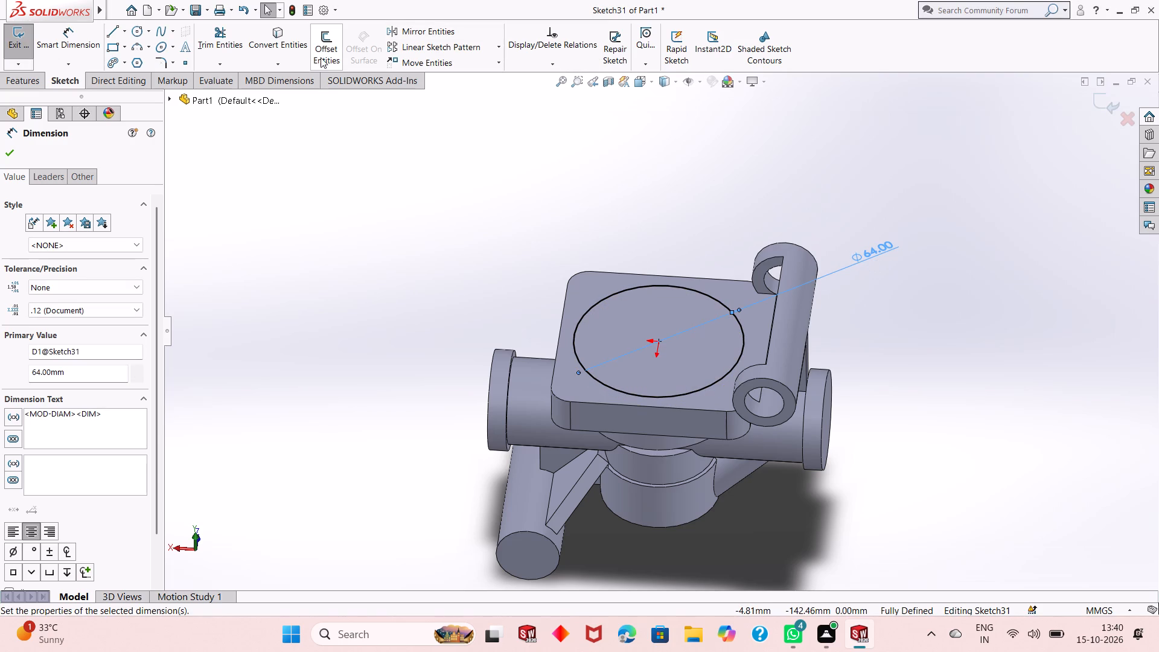
{"action": "left_click", "coordinate": [11, 156]}
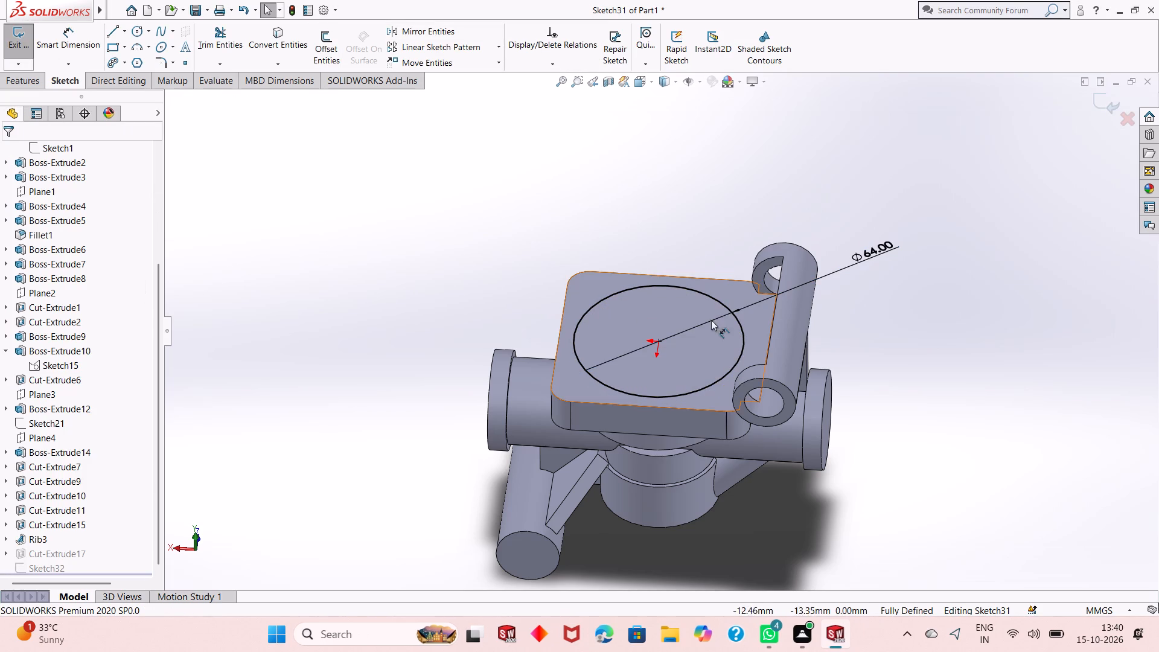
{"action": "left_click", "coordinate": [1096, 102]}
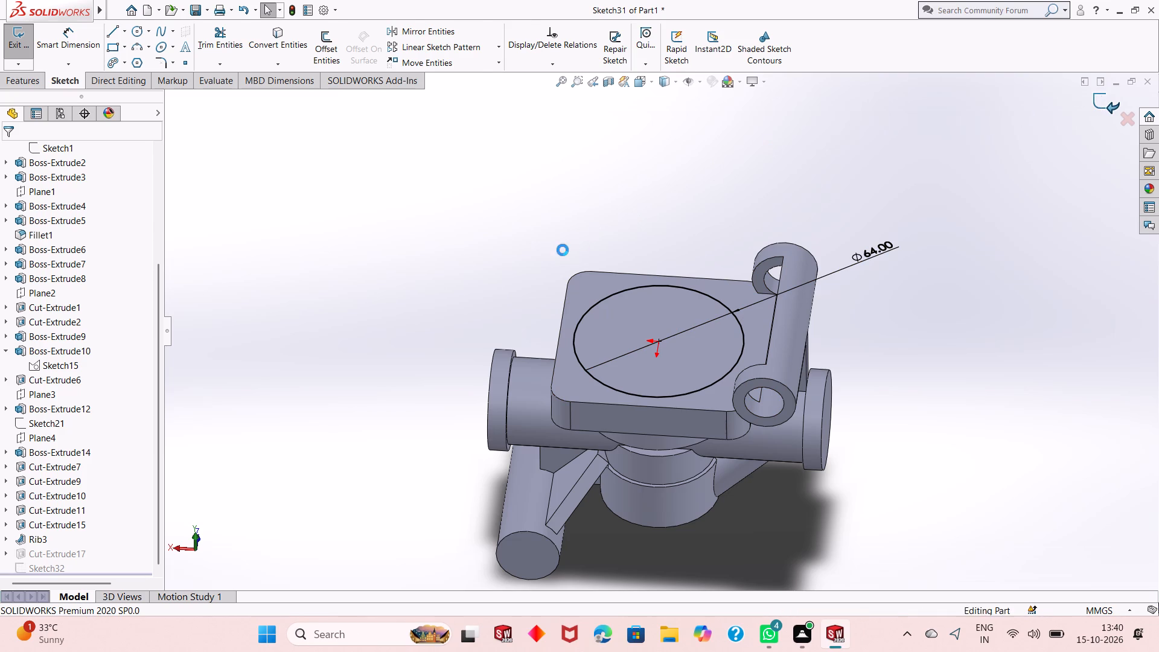
Reopen the 45 mm circle's sketch for editing and section the part along the Front Plane.
{"action": "scroll", "coordinate": [45, 552], "scroll_direction": "down", "scroll_amount": 2}
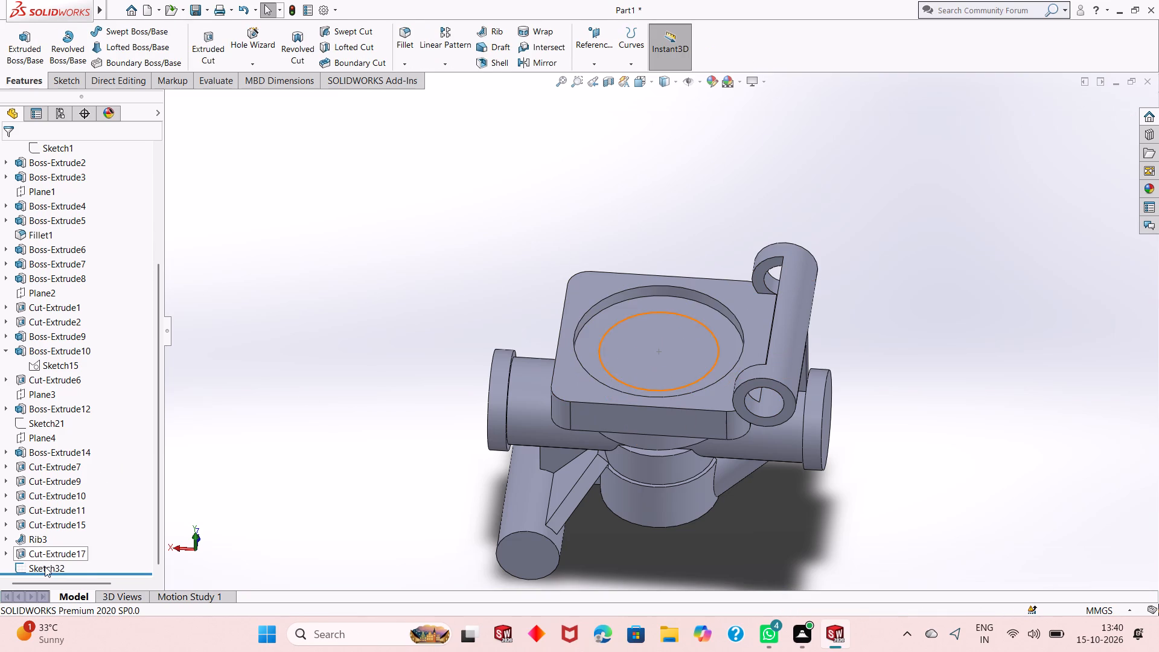
{"action": "left_click", "coordinate": [45, 566]}
{"action": "left_click", "coordinate": [56, 534]}
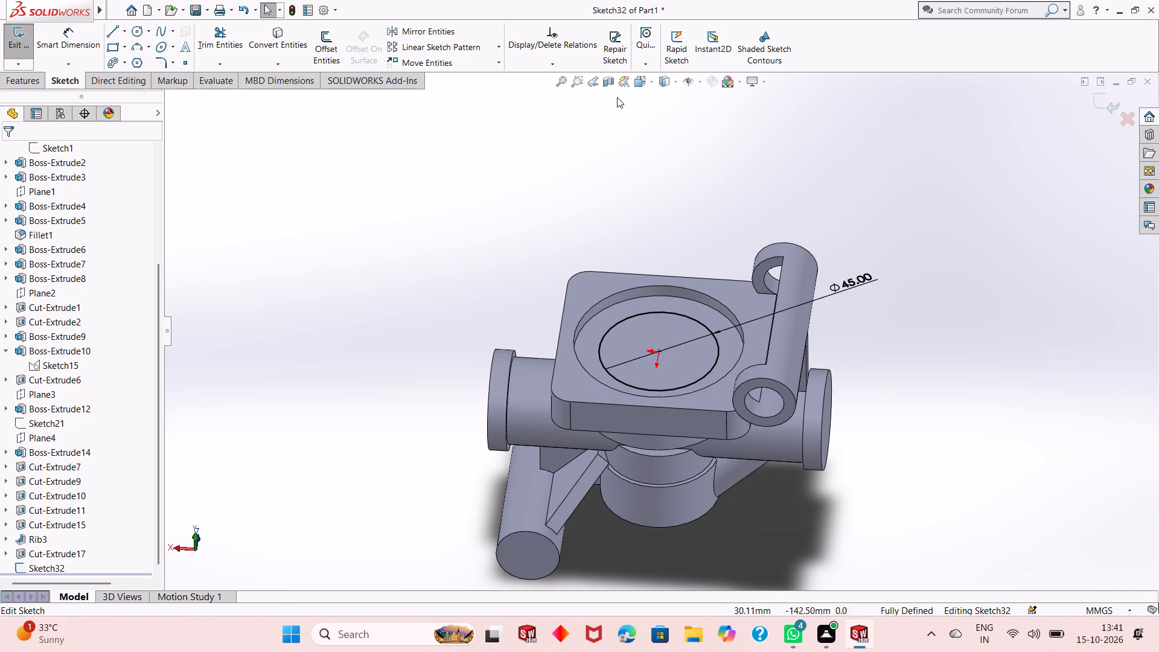
{"action": "left_click", "coordinate": [607, 80]}
{"action": "middle_click_drag", "start_coordinate": [682, 352], "coordinate": [688, 236]}
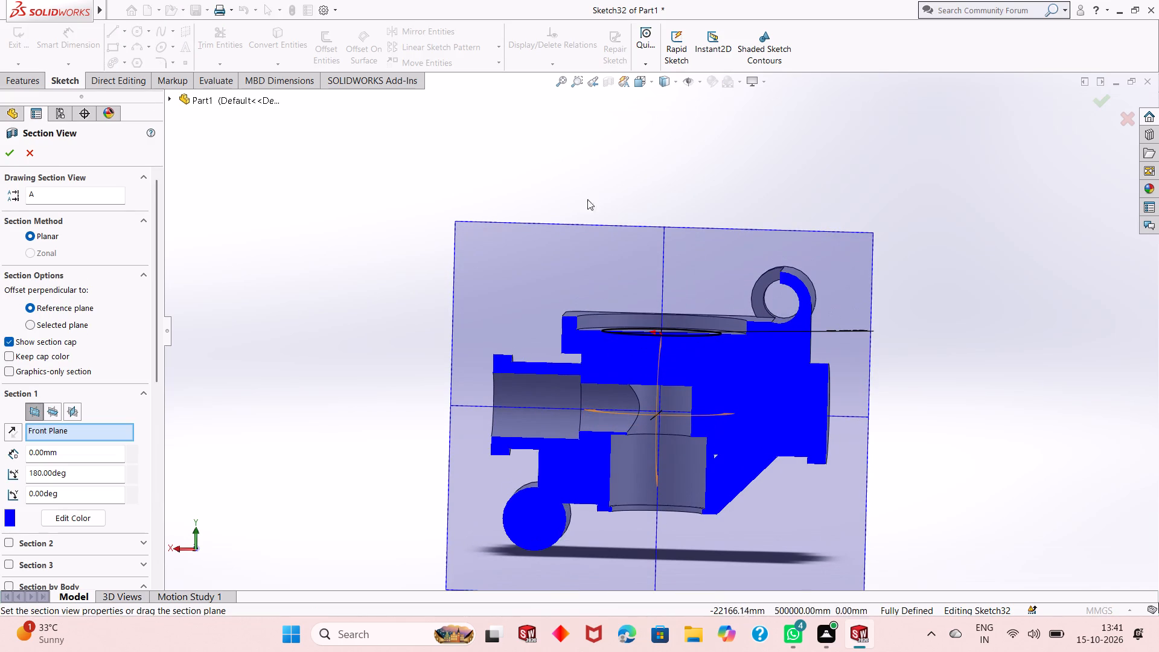
{"action": "left_click", "coordinate": [7, 150]}
{"action": "middle_click_drag", "start_coordinate": [639, 353], "coordinate": [638, 315]}
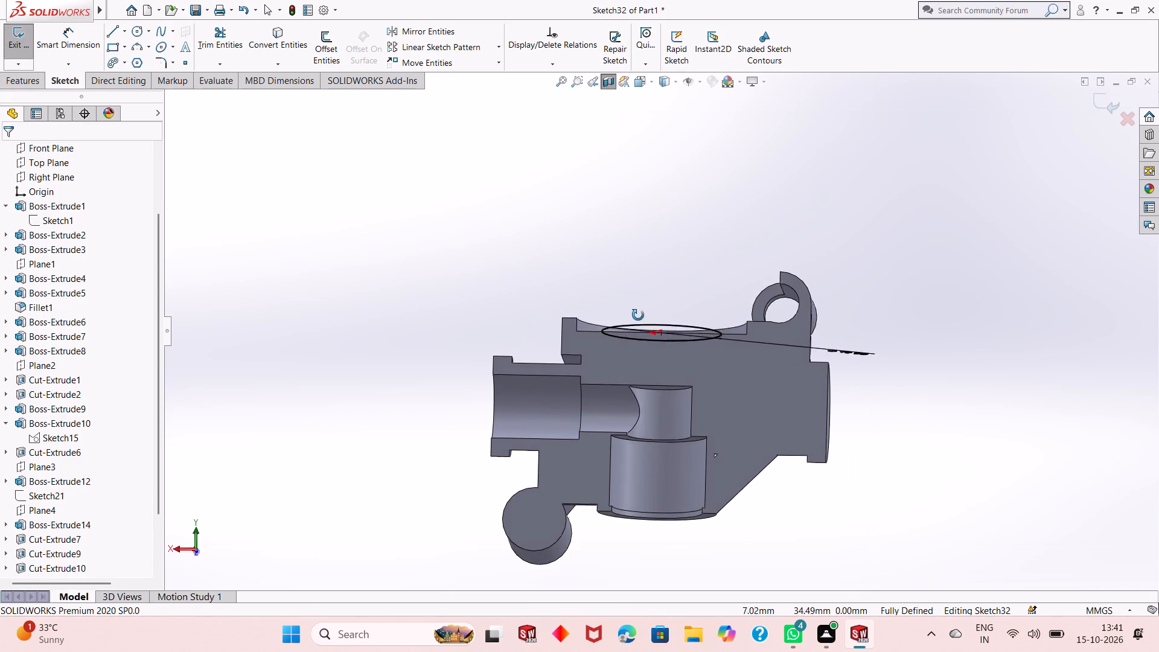
{"action": "middle_click_drag", "start_coordinate": [638, 315], "coordinate": [634, 325]}
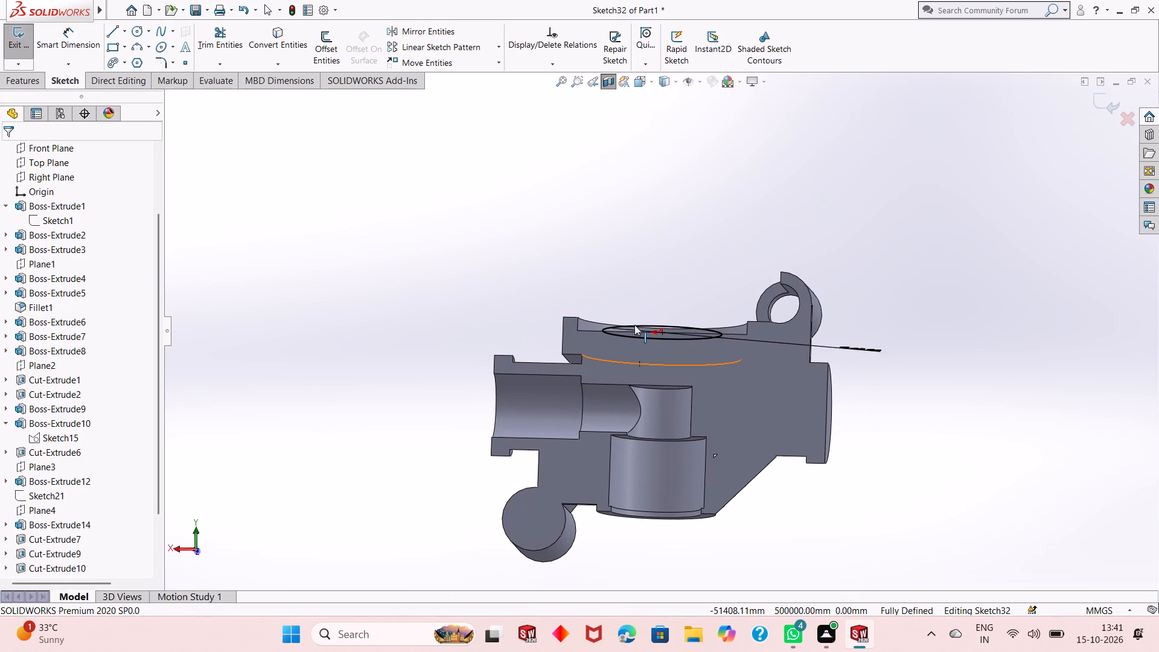
{"action": "scroll", "coordinate": [680, 371], "scroll_direction": "down", "scroll_amount": 1}
{"action": "middle_click_drag", "start_coordinate": [670, 351], "coordinate": [680, 378]}
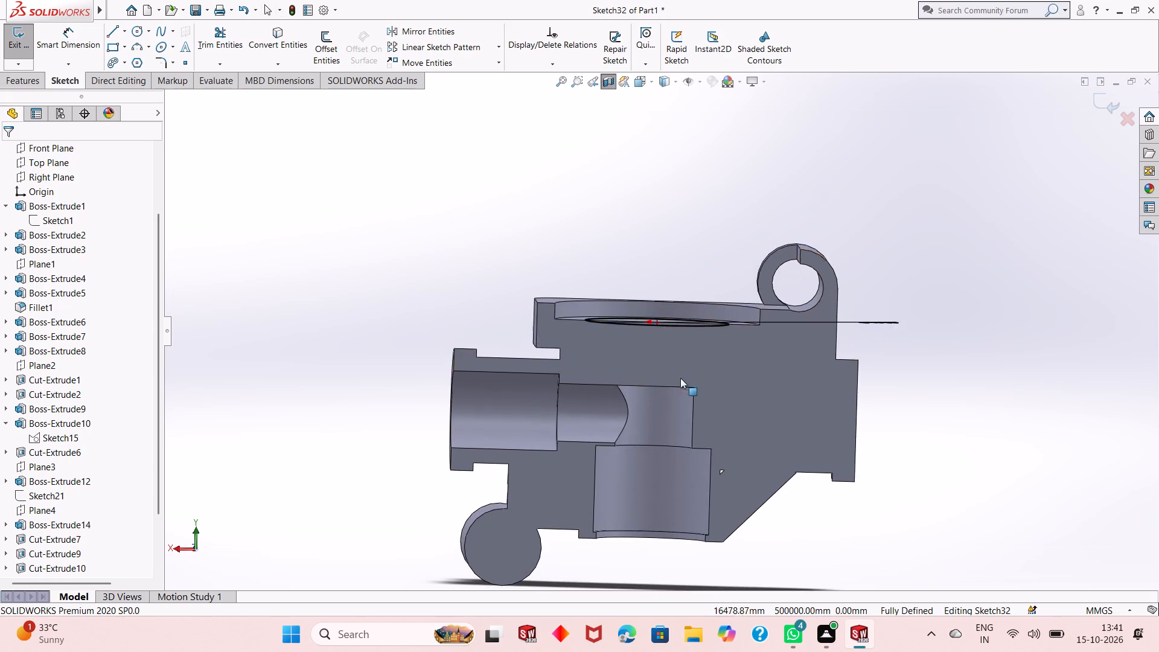
{"action": "scroll", "coordinate": [666, 355], "scroll_direction": "down", "scroll_amount": 1}
Start a blind Cut-Extrude of the 45 mm circle into the body, trying depths of 25, 20 and 15 mm.
{"action": "left_click", "coordinate": [24, 86]}
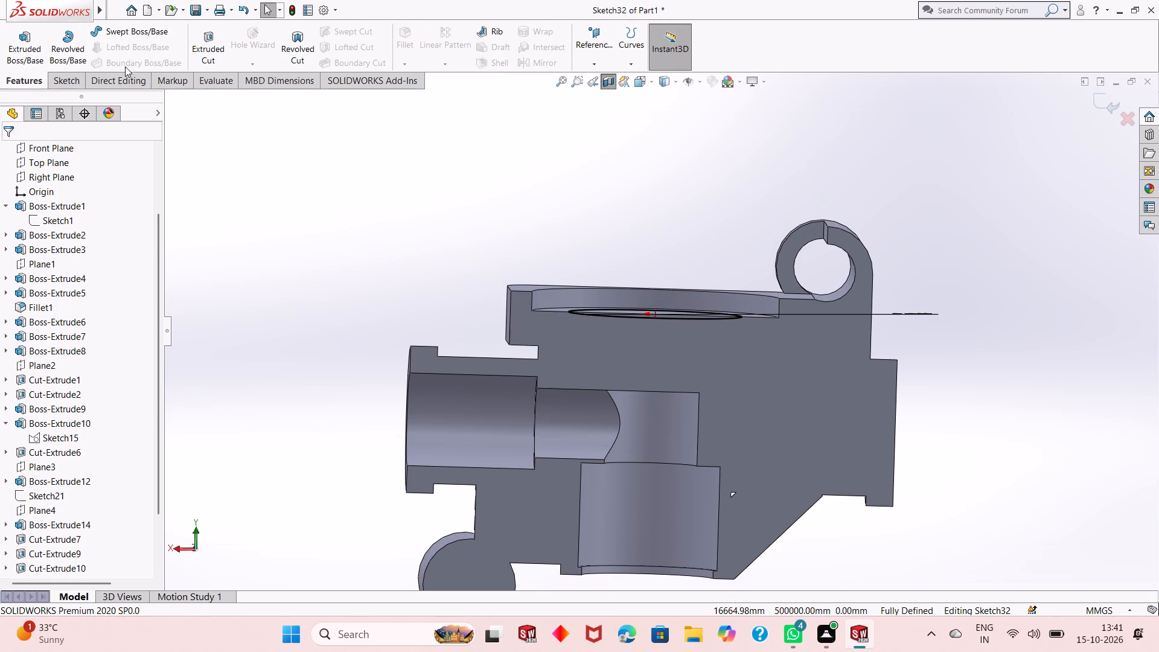
{"action": "left_click", "coordinate": [196, 54]}
{"action": "middle_click_drag", "start_coordinate": [653, 376], "coordinate": [646, 360]}
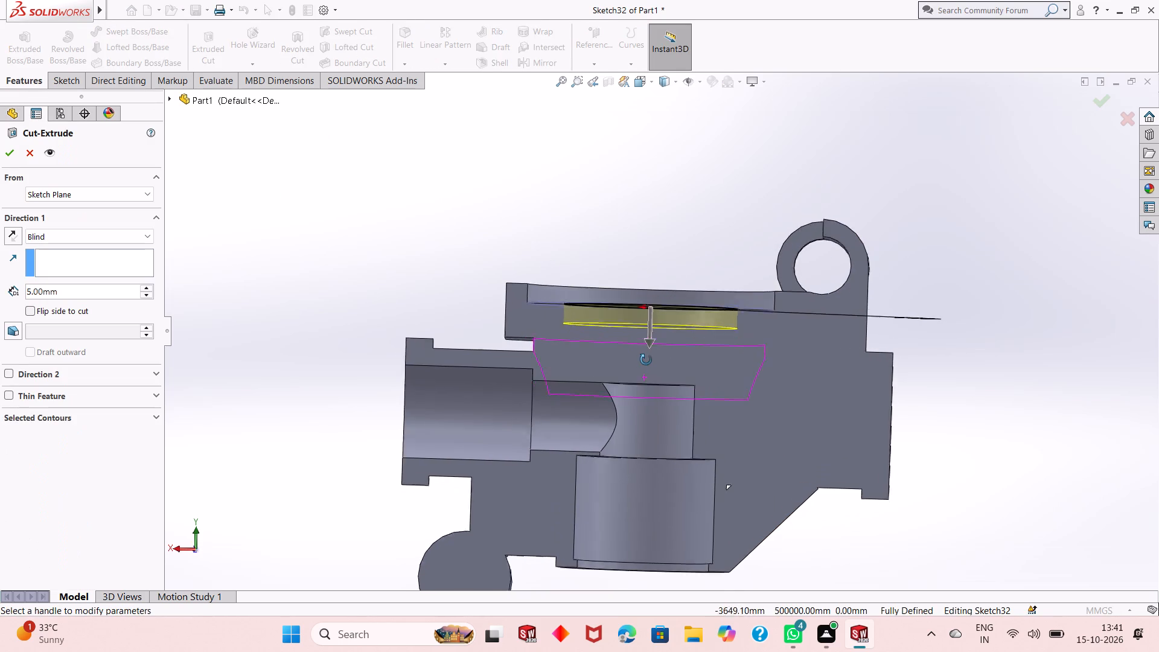
{"action": "middle_click_drag", "start_coordinate": [646, 360], "coordinate": [629, 363]}
{"action": "scroll", "coordinate": [592, 356], "scroll_direction": "up", "scroll_amount": 1}
{"action": "middle_click_drag", "start_coordinate": [585, 346], "coordinate": [579, 366]}
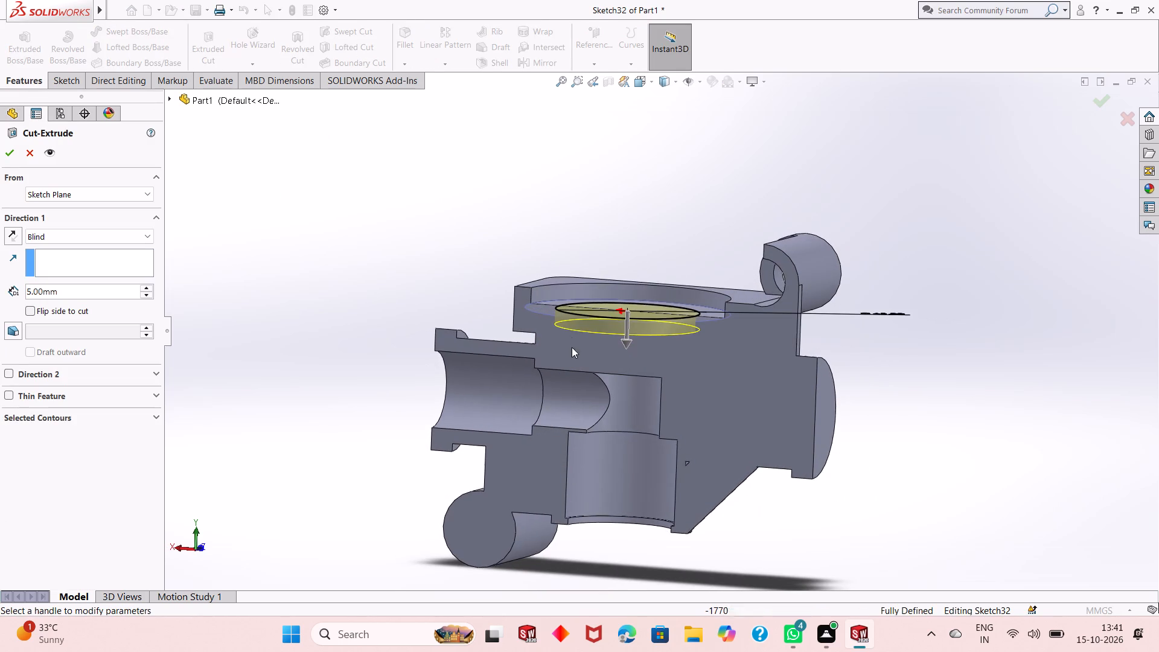
{"action": "scroll", "coordinate": [572, 328], "scroll_direction": "down", "scroll_amount": 2}
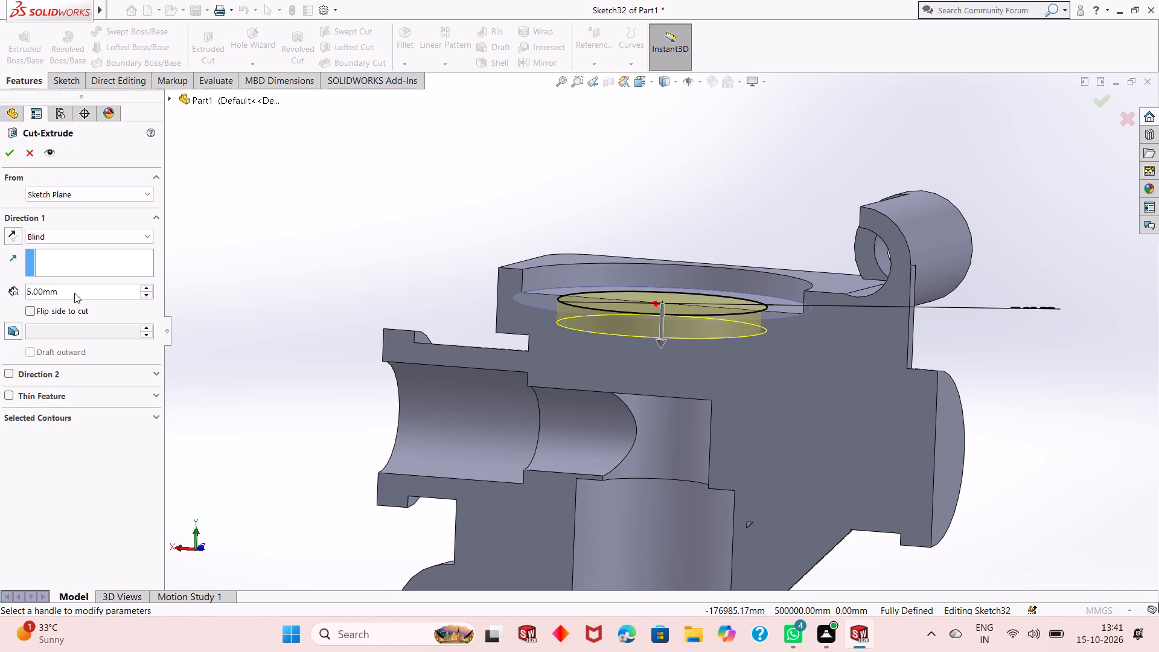
{"action": "double_click", "coordinate": [74, 293]}
{"action": "type", "text": "25"}
{"action": "key", "text": "Return"}
{"action": "type", "text": "20"}
{"action": "key", "text": "Return"}
{"action": "type", "text": "15"}
{"action": "key", "text": "Return"}
Examine in the sectioned part how far the cut preview reaches relative to the internal bores beneath it.
{"action": "middle_click_drag", "start_coordinate": [673, 424], "coordinate": [687, 404]}
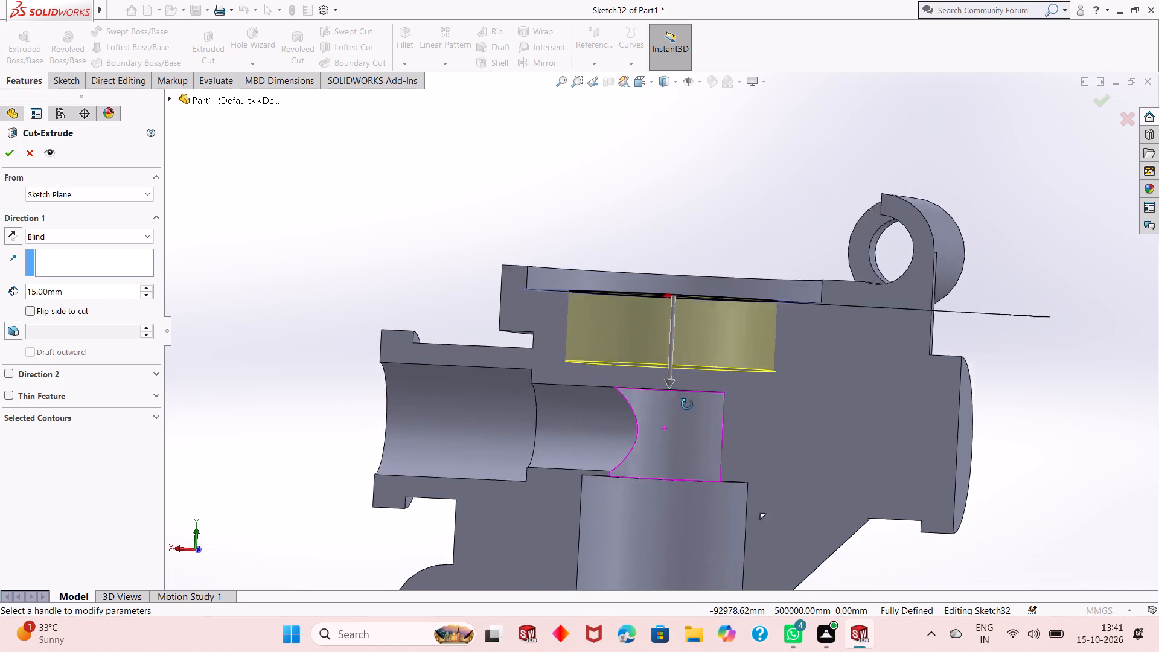
{"action": "middle_click_drag", "start_coordinate": [687, 404], "coordinate": [701, 414]}
{"action": "scroll", "coordinate": [599, 359], "scroll_direction": "down", "scroll_amount": 5}
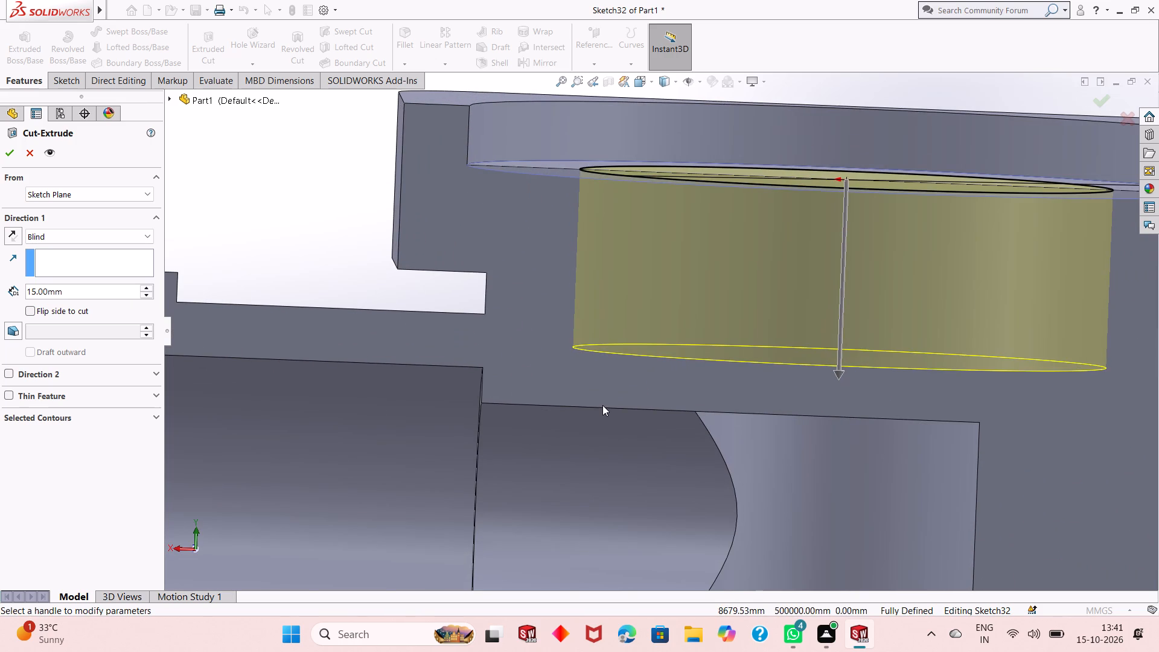
{"action": "key", "text": "ctrl+8"}
{"action": "key", "text": "ctrl+8"}
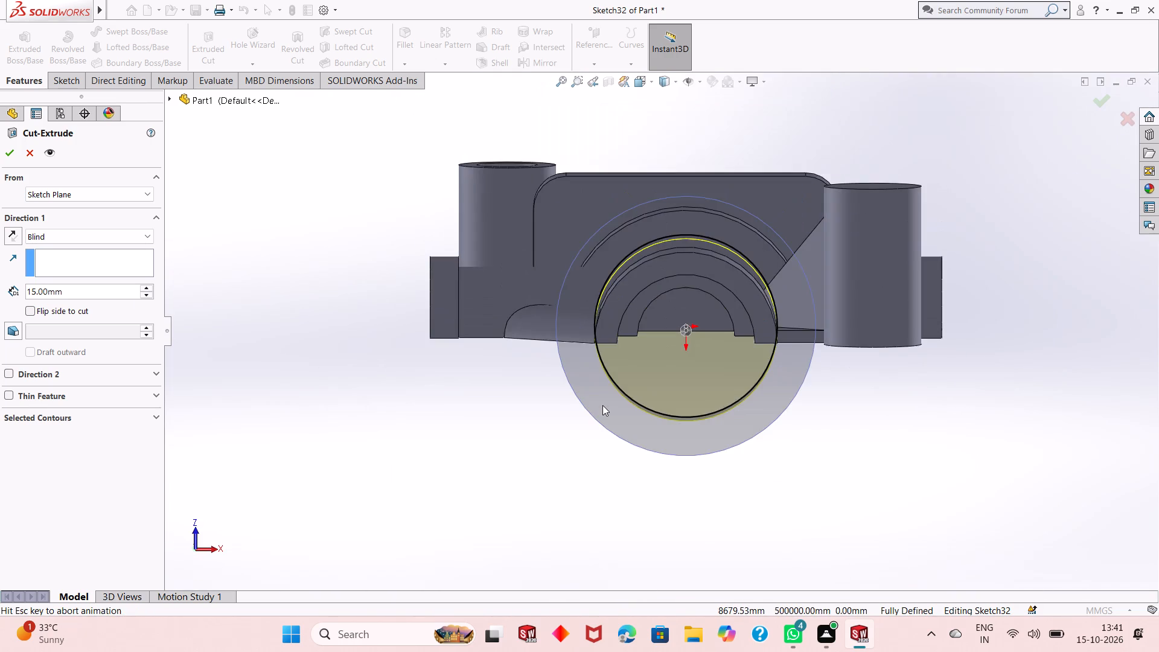
{"action": "middle_click_drag", "start_coordinate": [785, 456], "coordinate": [784, 289]}
{"action": "middle_click_drag", "start_coordinate": [777, 456], "coordinate": [757, 319]}
{"action": "scroll", "coordinate": [777, 456], "scroll_direction": "up", "scroll_amount": 1}
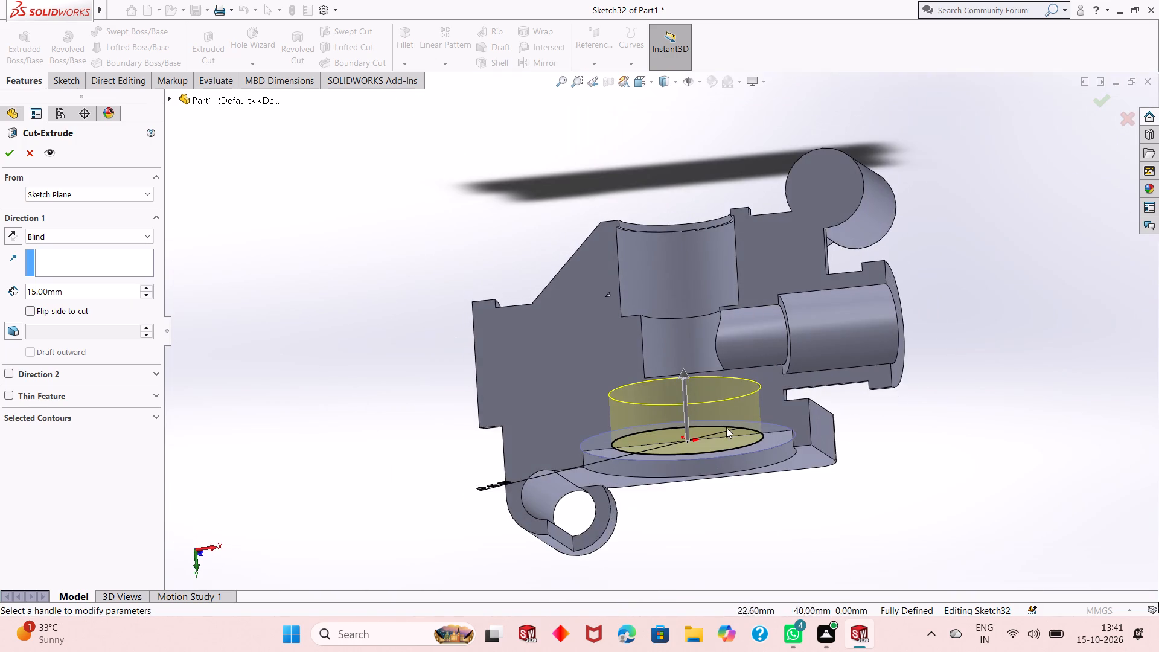
{"action": "middle_click_drag", "start_coordinate": [726, 468], "coordinate": [541, 237]}
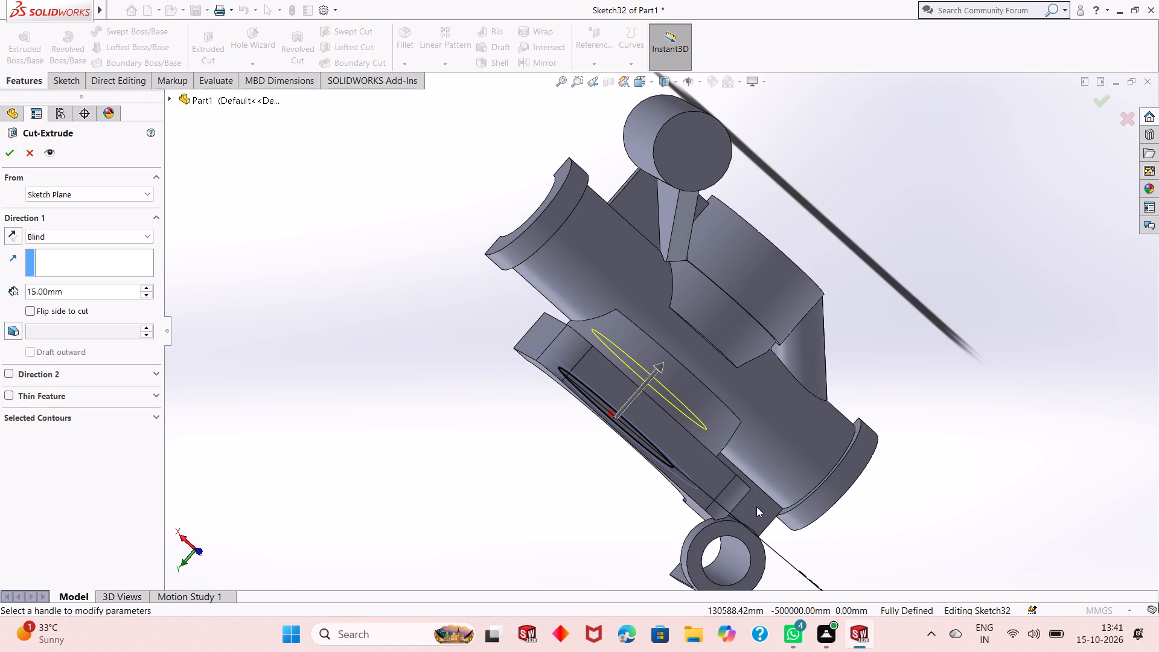
{"action": "middle_click_drag", "start_coordinate": [762, 493], "coordinate": [770, 187]}
{"action": "middle_click_drag", "start_coordinate": [700, 450], "coordinate": [746, 206]}
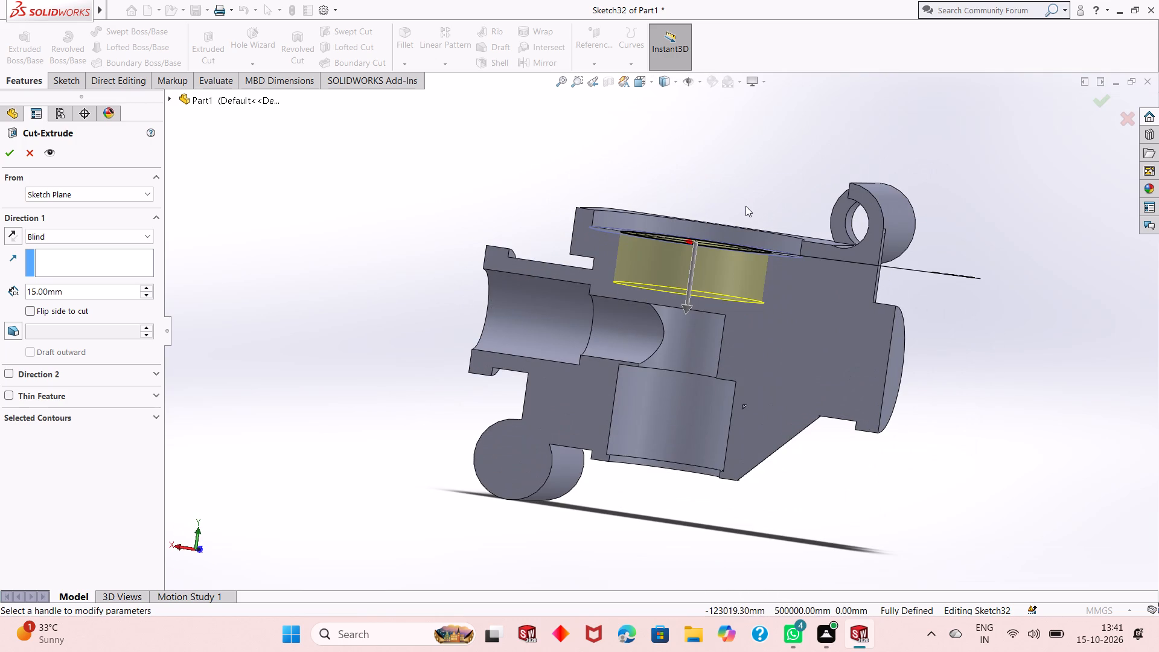
{"action": "middle_click_drag", "start_coordinate": [734, 205], "coordinate": [713, 213]}
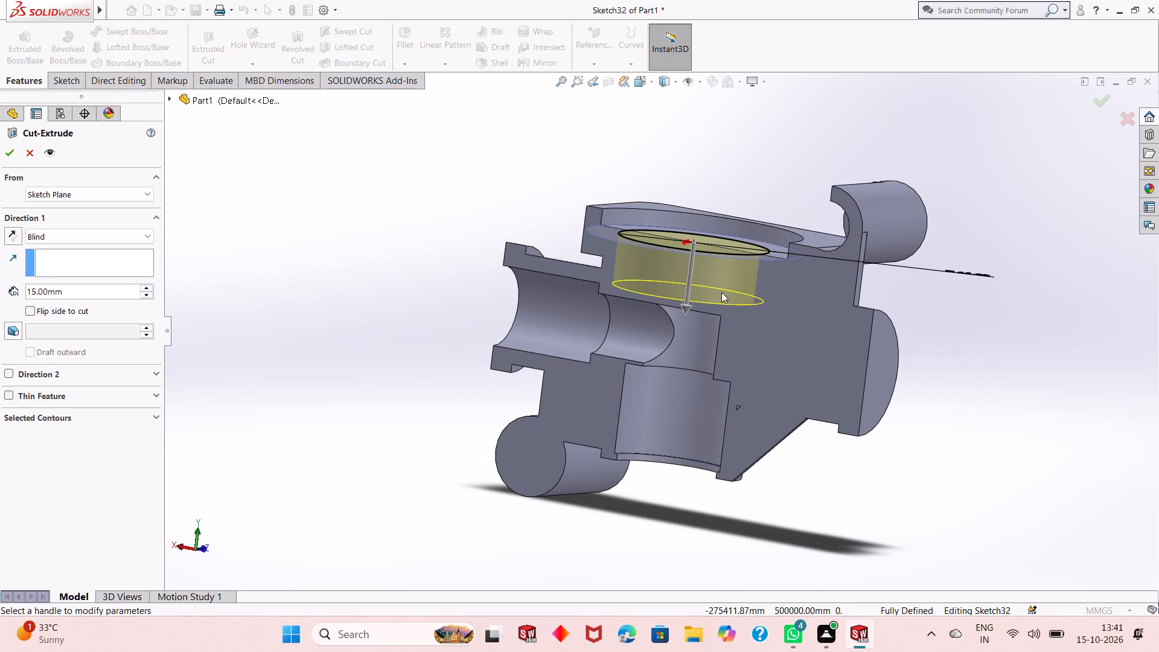
{"action": "middle_click_drag", "start_coordinate": [721, 292], "coordinate": [761, 278]}
{"action": "scroll", "coordinate": [701, 283], "scroll_direction": "down", "scroll_amount": 6}
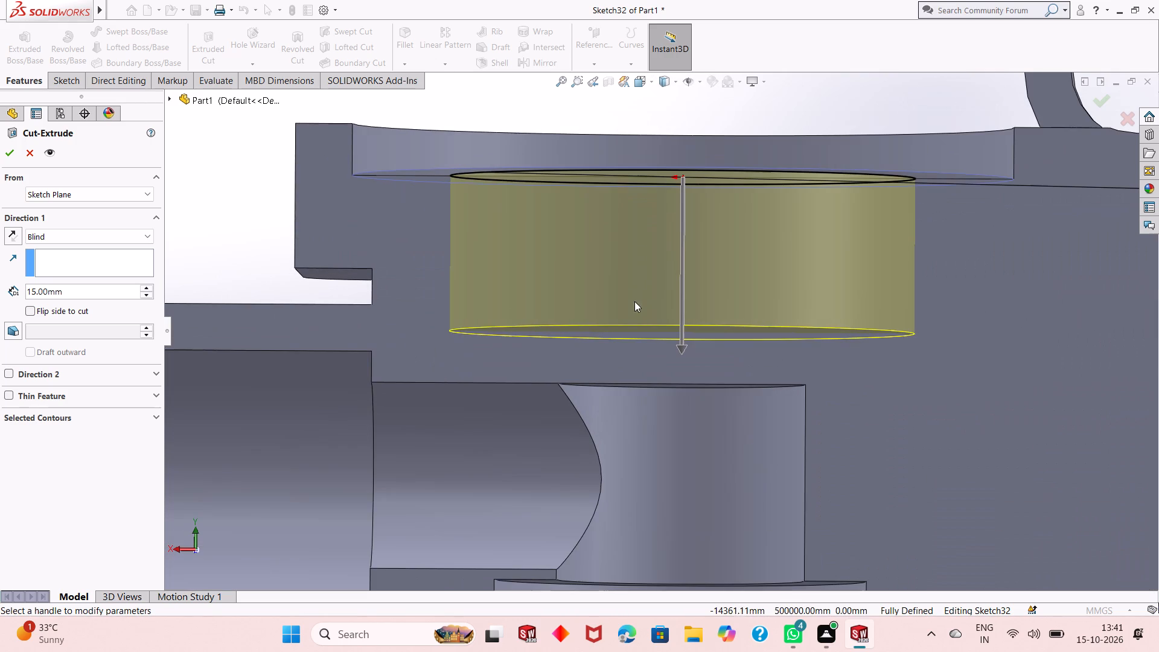
{"action": "middle_click_drag", "start_coordinate": [619, 319], "coordinate": [619, 333]}
{"action": "scroll", "coordinate": [621, 348], "scroll_direction": "up", "scroll_amount": 2}
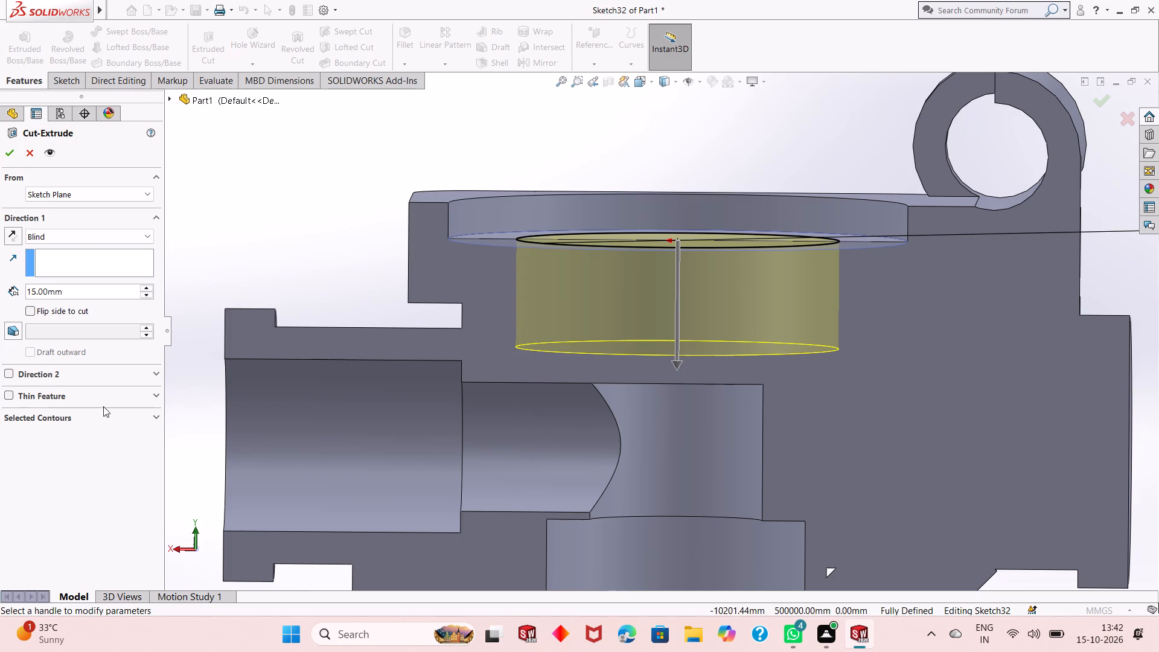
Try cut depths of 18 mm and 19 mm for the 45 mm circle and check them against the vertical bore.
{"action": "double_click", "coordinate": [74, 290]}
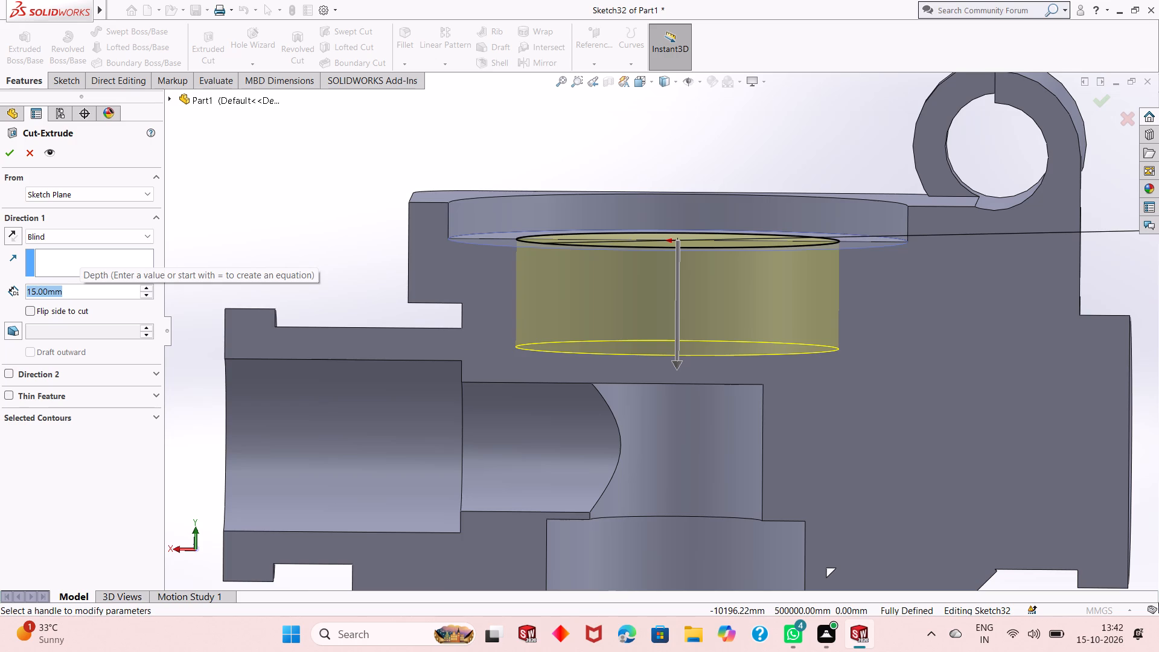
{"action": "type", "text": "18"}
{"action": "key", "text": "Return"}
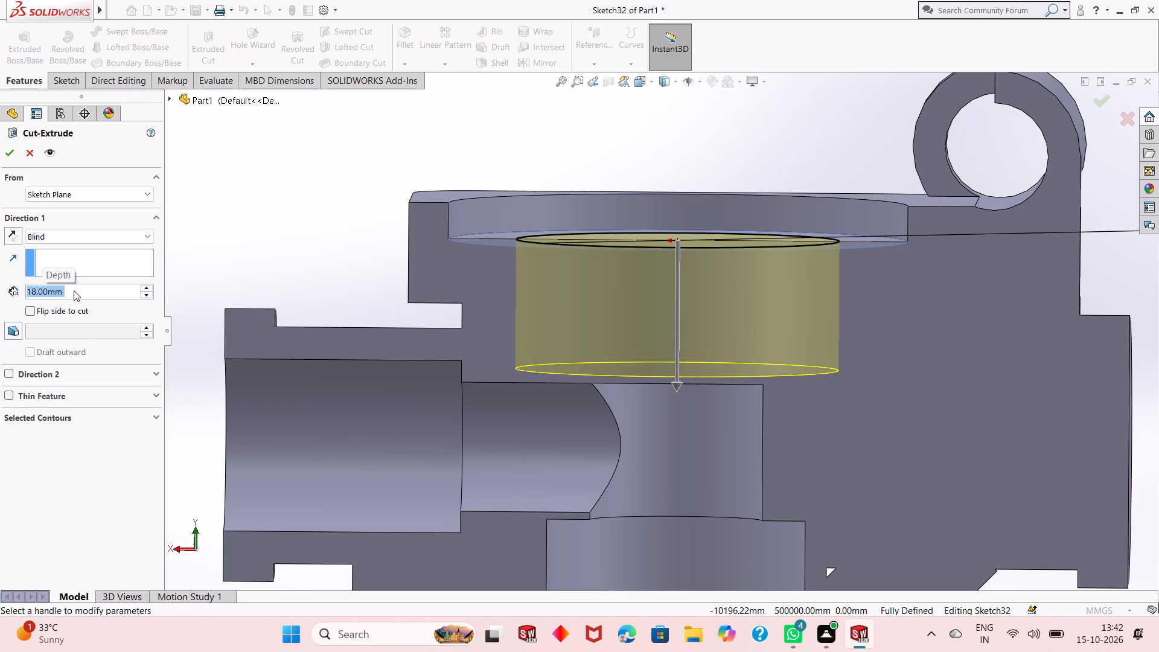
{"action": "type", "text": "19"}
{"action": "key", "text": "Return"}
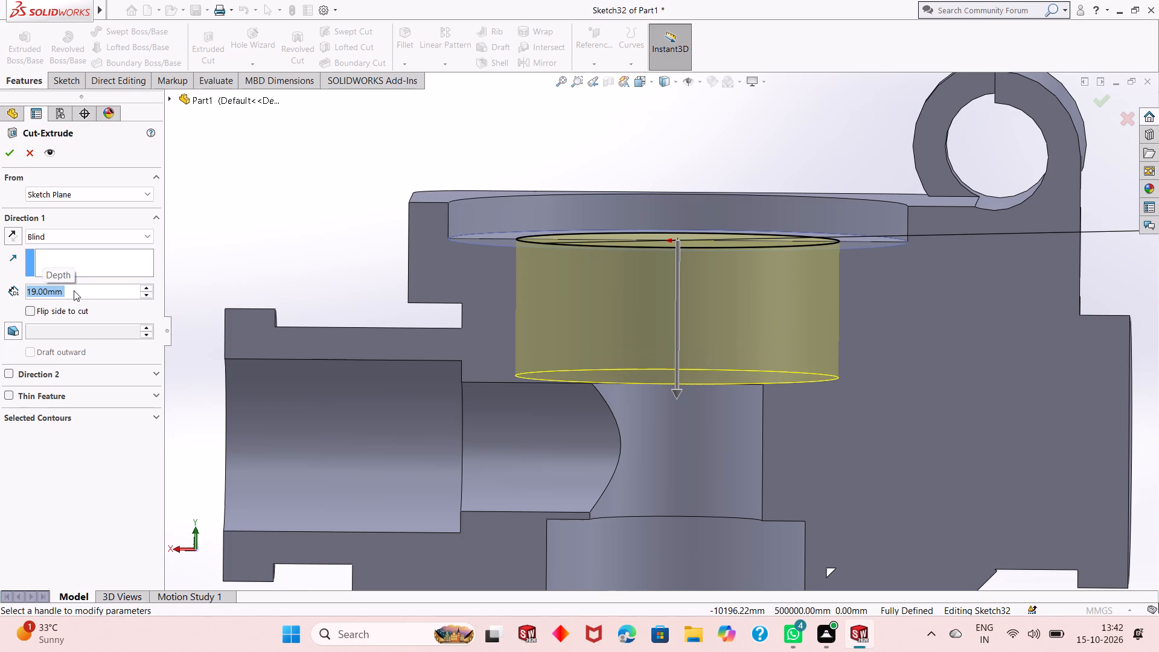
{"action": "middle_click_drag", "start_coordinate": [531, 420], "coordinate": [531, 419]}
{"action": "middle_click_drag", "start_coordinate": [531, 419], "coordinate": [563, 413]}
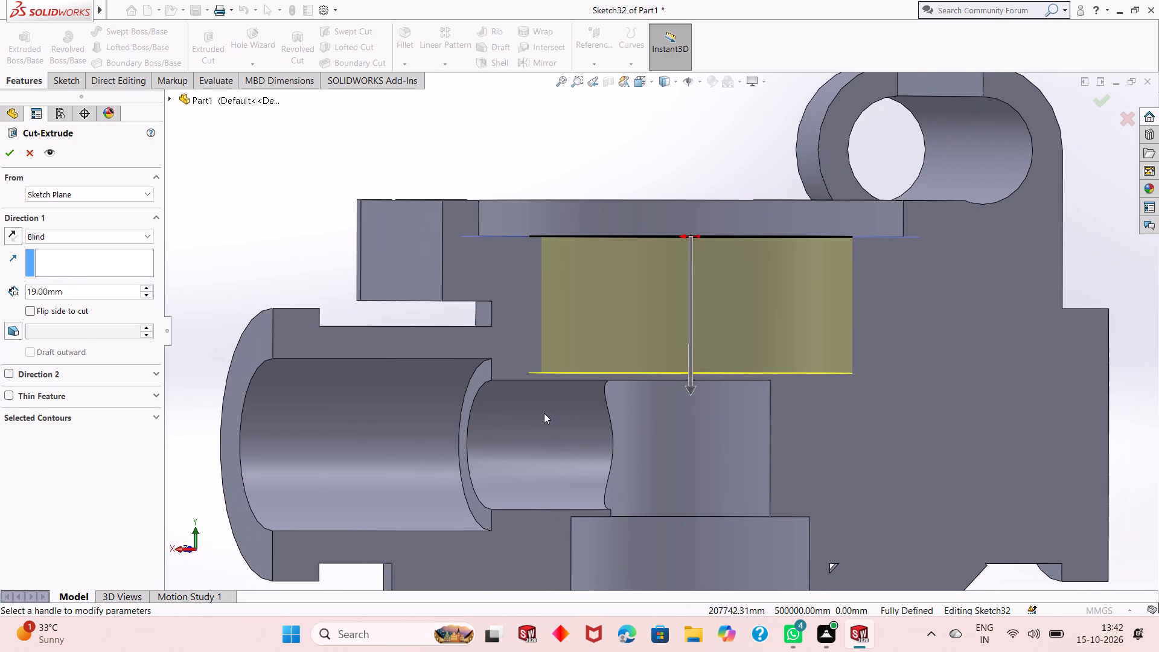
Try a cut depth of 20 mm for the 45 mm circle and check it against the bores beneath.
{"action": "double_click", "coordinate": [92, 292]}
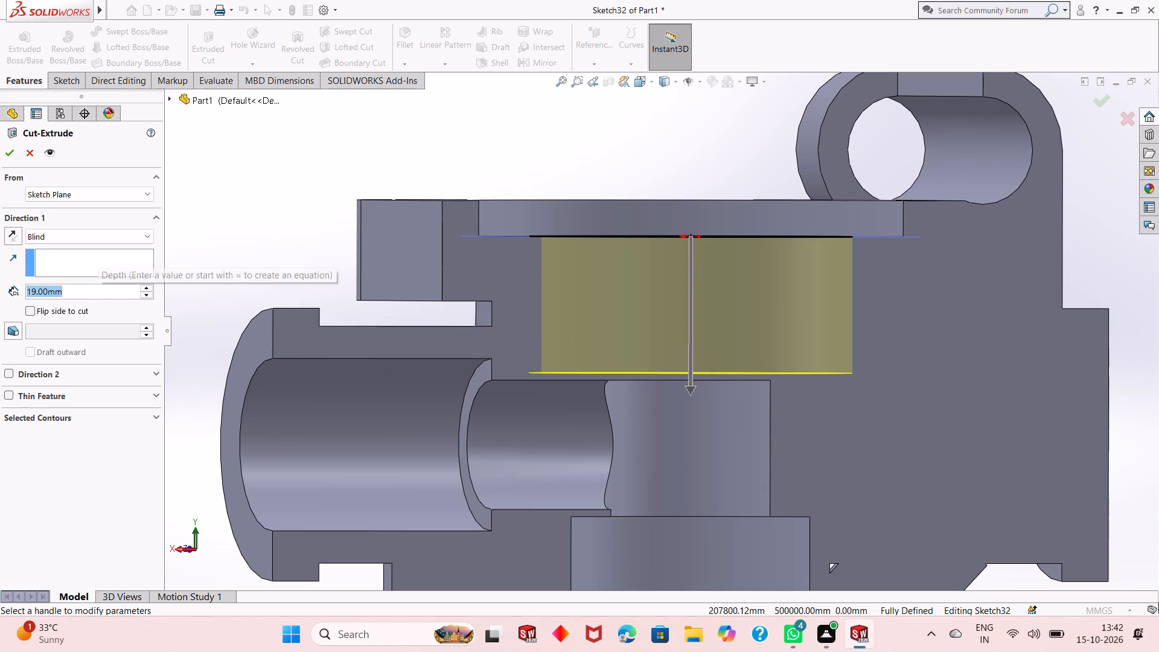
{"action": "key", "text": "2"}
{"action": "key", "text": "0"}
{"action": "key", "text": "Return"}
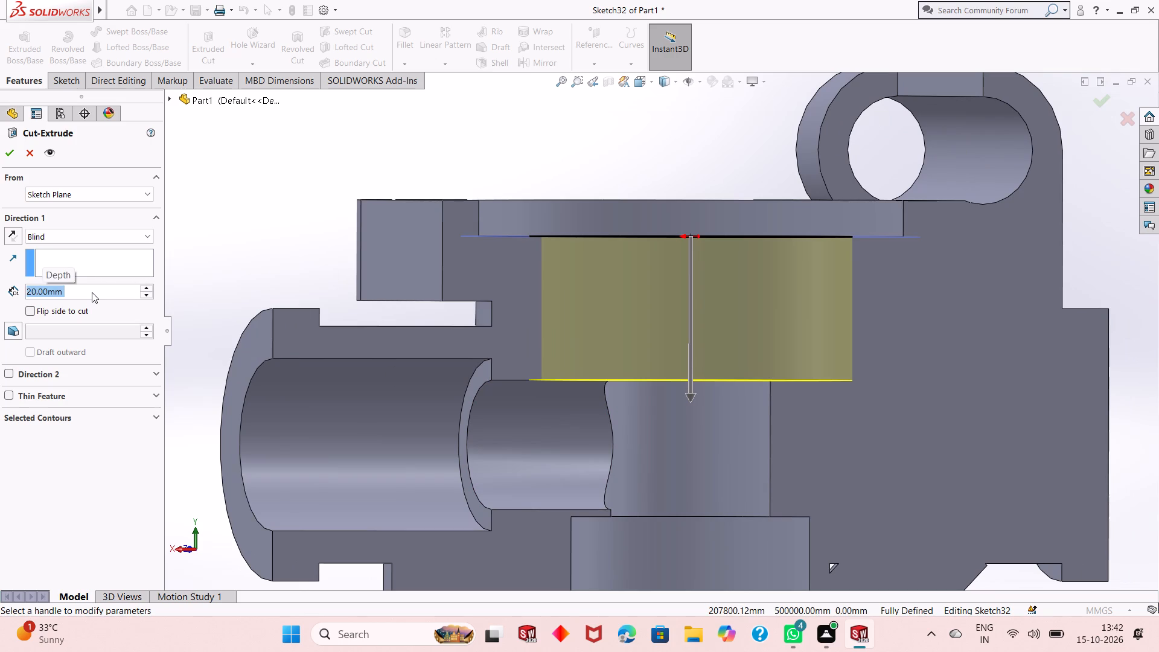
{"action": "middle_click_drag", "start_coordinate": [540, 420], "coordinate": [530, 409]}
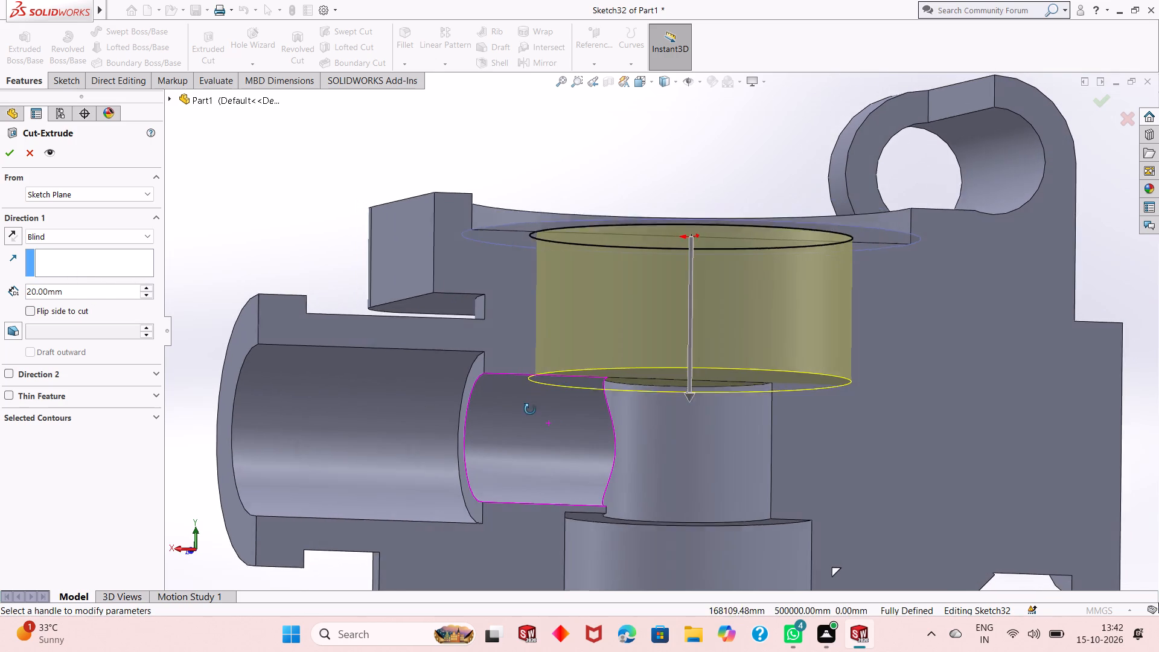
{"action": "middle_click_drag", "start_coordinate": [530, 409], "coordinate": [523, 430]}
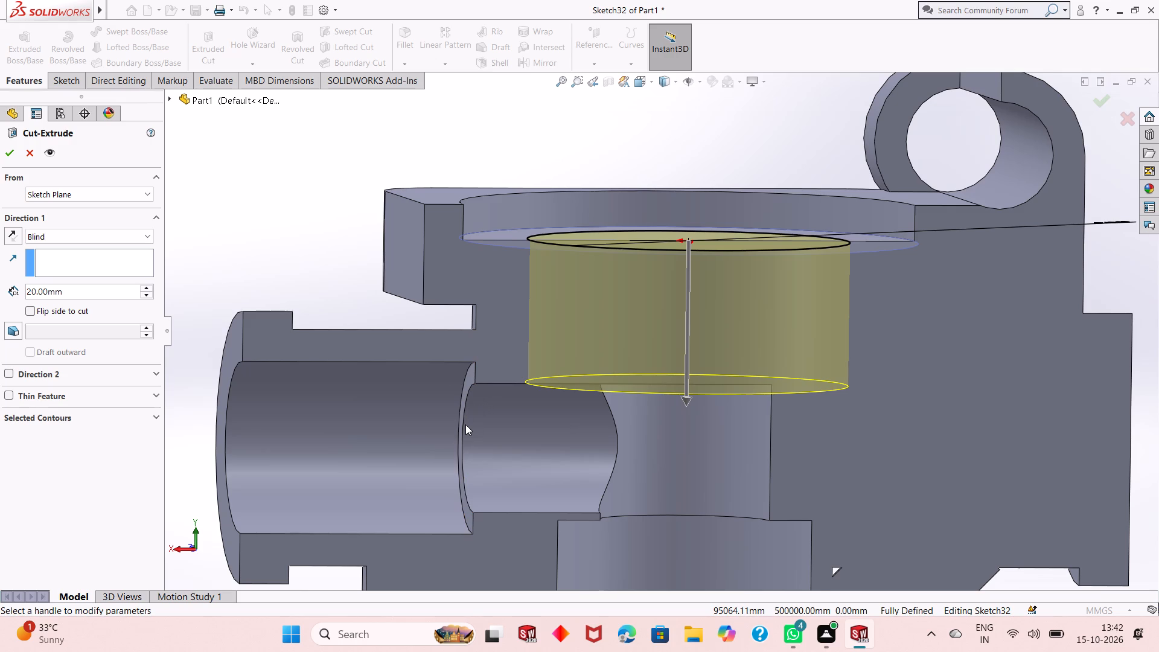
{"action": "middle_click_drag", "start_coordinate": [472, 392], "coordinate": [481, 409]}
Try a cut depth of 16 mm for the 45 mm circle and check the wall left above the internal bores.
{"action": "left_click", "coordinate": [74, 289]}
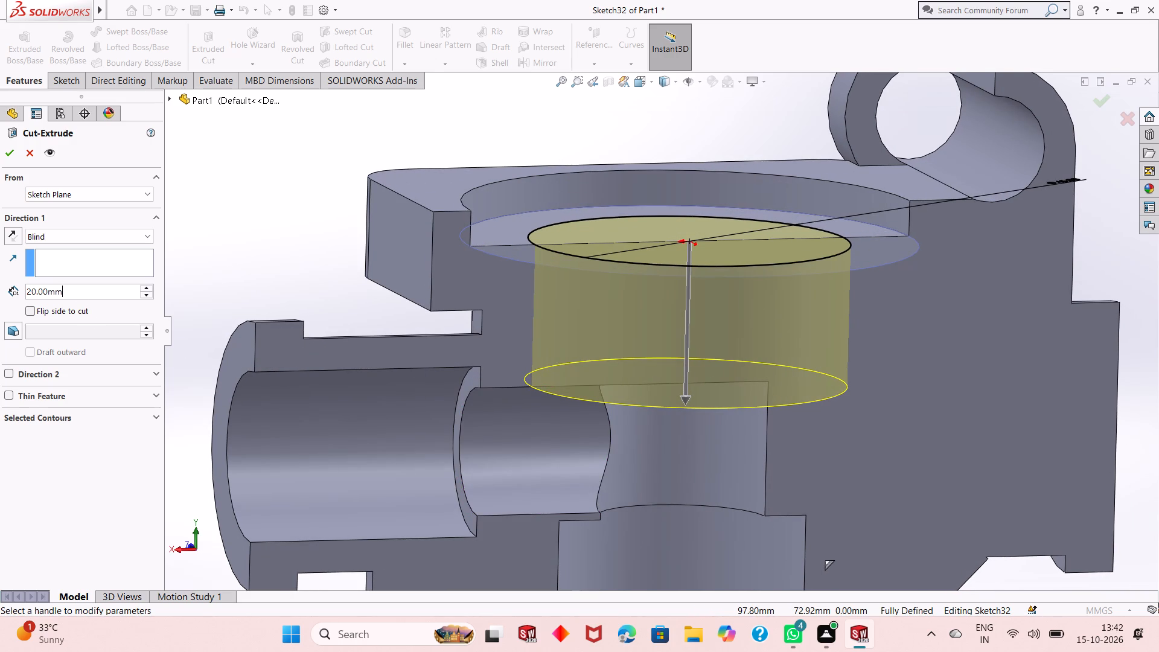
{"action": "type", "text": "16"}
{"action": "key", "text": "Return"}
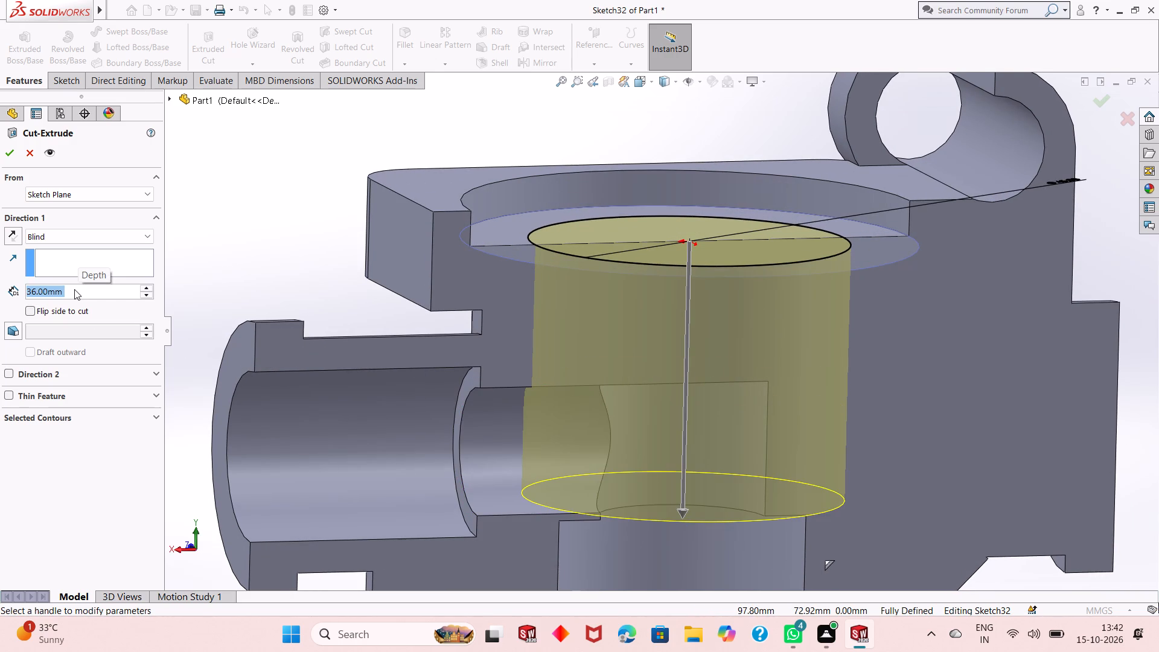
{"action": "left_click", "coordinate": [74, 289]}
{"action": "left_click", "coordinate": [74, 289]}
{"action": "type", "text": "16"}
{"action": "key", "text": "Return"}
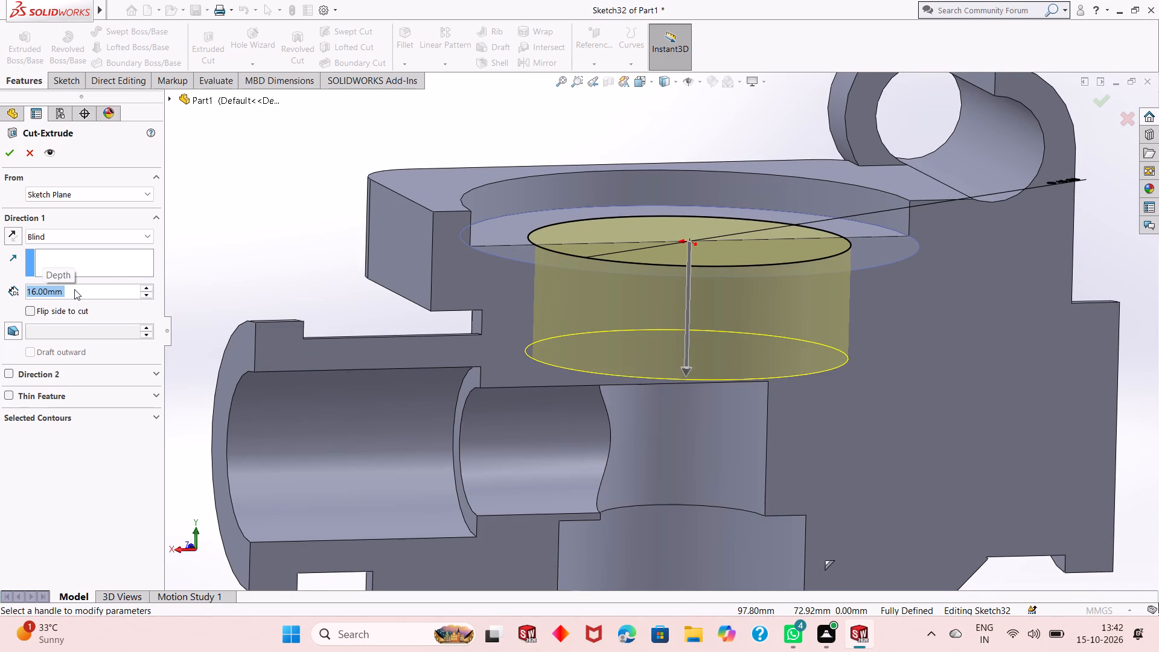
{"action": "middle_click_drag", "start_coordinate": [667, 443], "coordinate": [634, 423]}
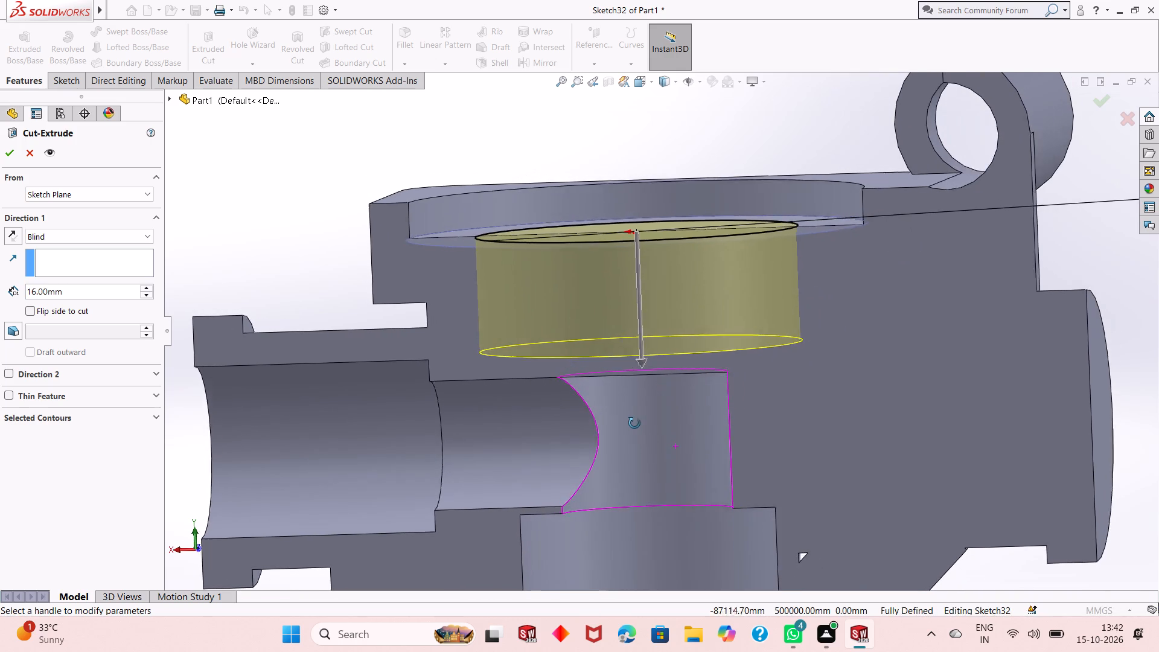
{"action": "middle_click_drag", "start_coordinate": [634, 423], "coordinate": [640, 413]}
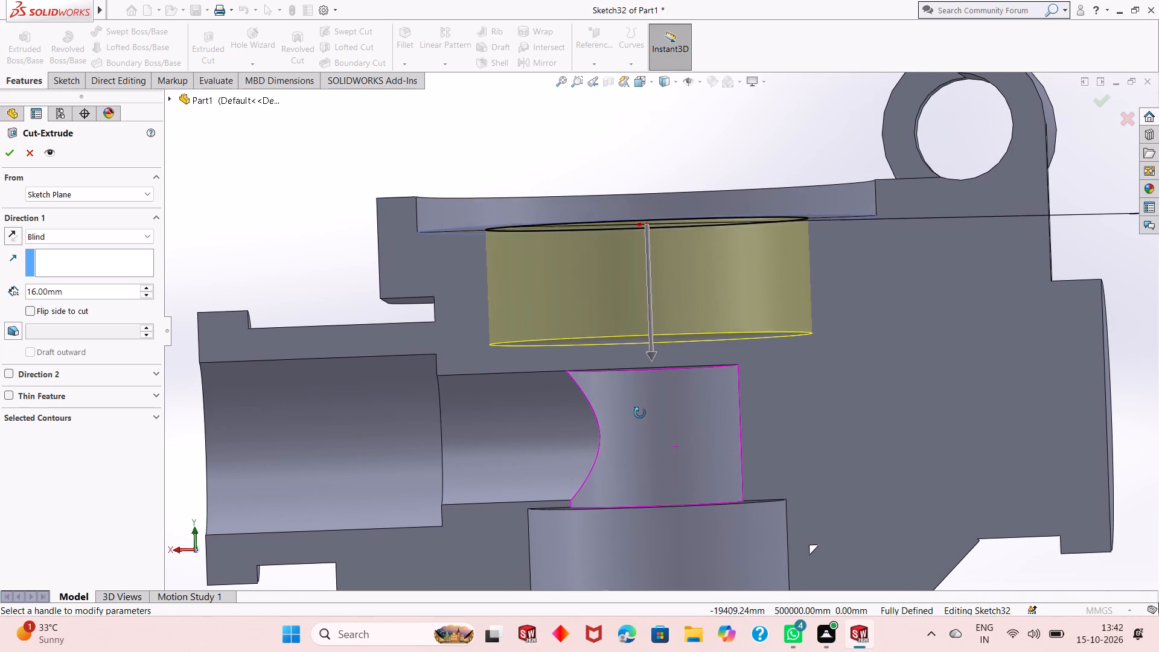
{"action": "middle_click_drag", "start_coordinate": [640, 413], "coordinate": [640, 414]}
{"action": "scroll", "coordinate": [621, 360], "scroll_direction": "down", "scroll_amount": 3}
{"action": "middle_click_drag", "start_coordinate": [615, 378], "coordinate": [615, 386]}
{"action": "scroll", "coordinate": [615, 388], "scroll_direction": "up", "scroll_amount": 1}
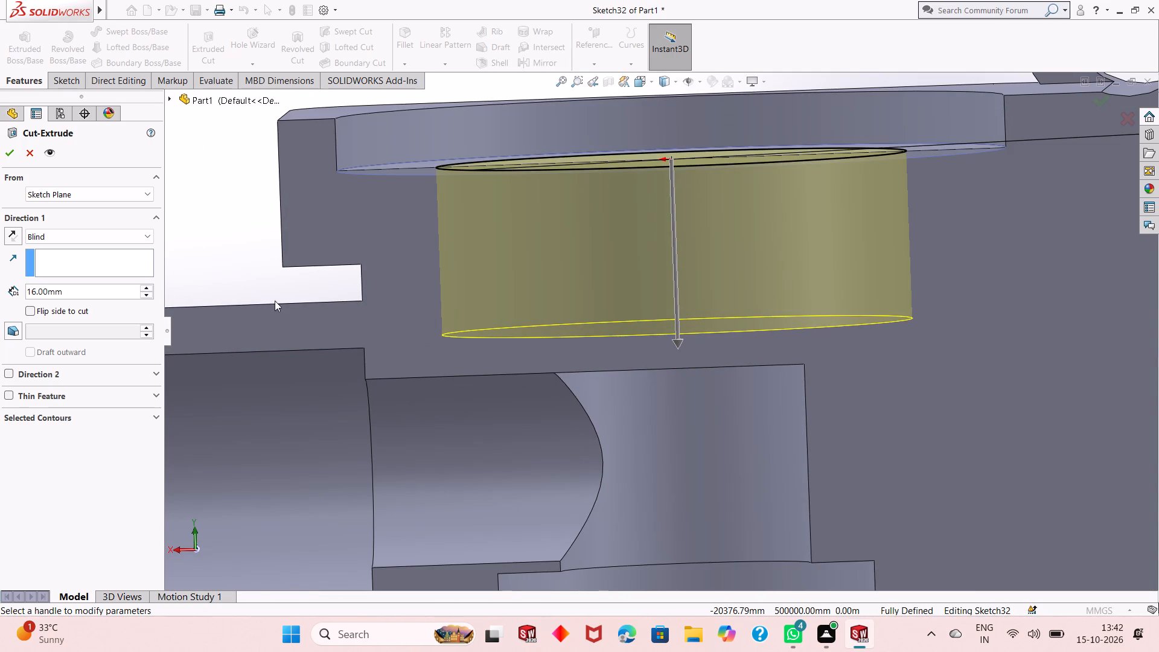
Cut the 45 mm circle into the body with a blind depth of 17 mm.
{"action": "double_click", "coordinate": [79, 294]}
{"action": "type", "text": "17"}
{"action": "key", "text": "Return"}
{"action": "middle_click_drag", "start_coordinate": [427, 394], "coordinate": [430, 394]}
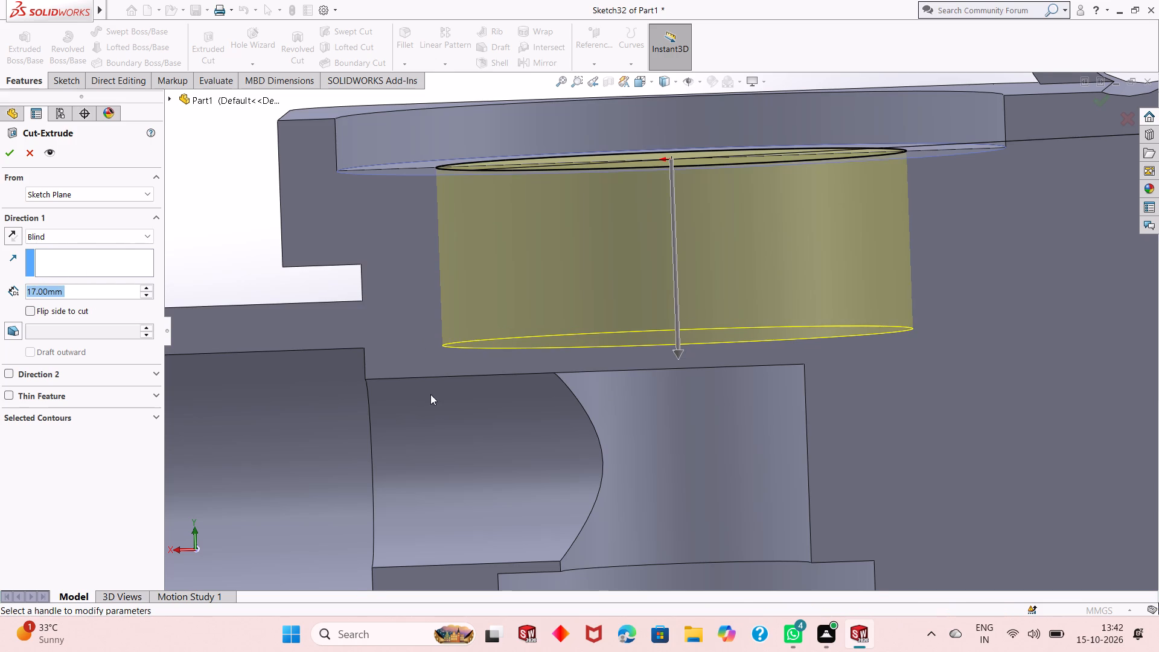
{"action": "middle_click_drag", "start_coordinate": [430, 394], "coordinate": [421, 397]}
{"action": "scroll", "coordinate": [445, 392], "scroll_direction": "up", "scroll_amount": 3}
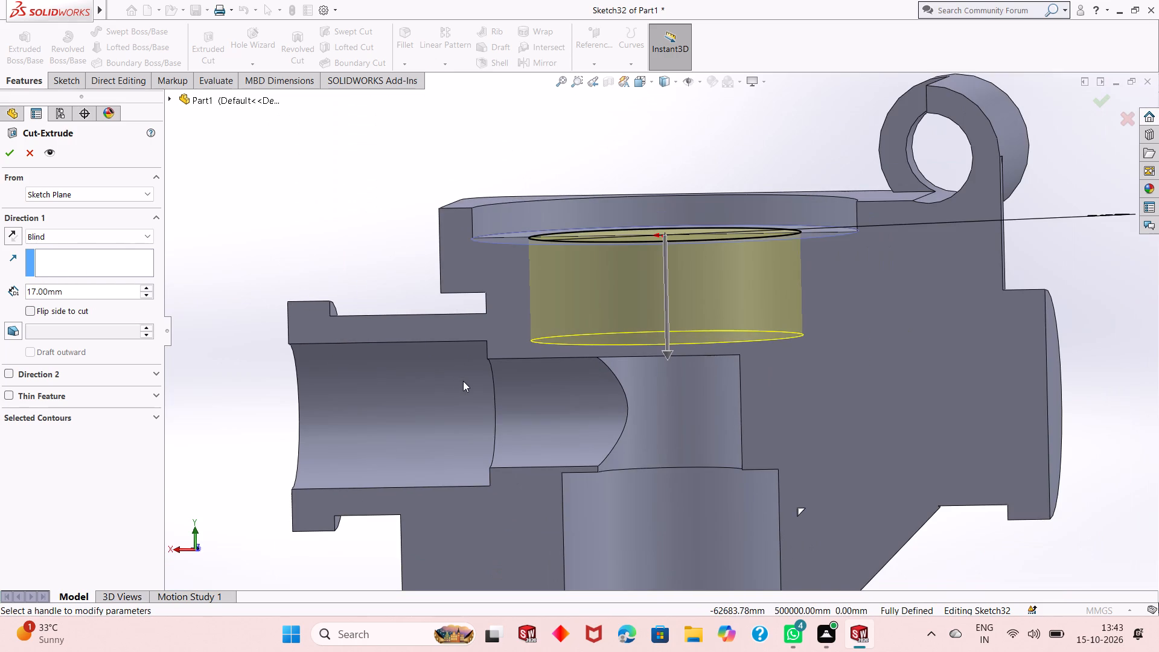
{"action": "middle_click", "coordinate": [505, 376]}
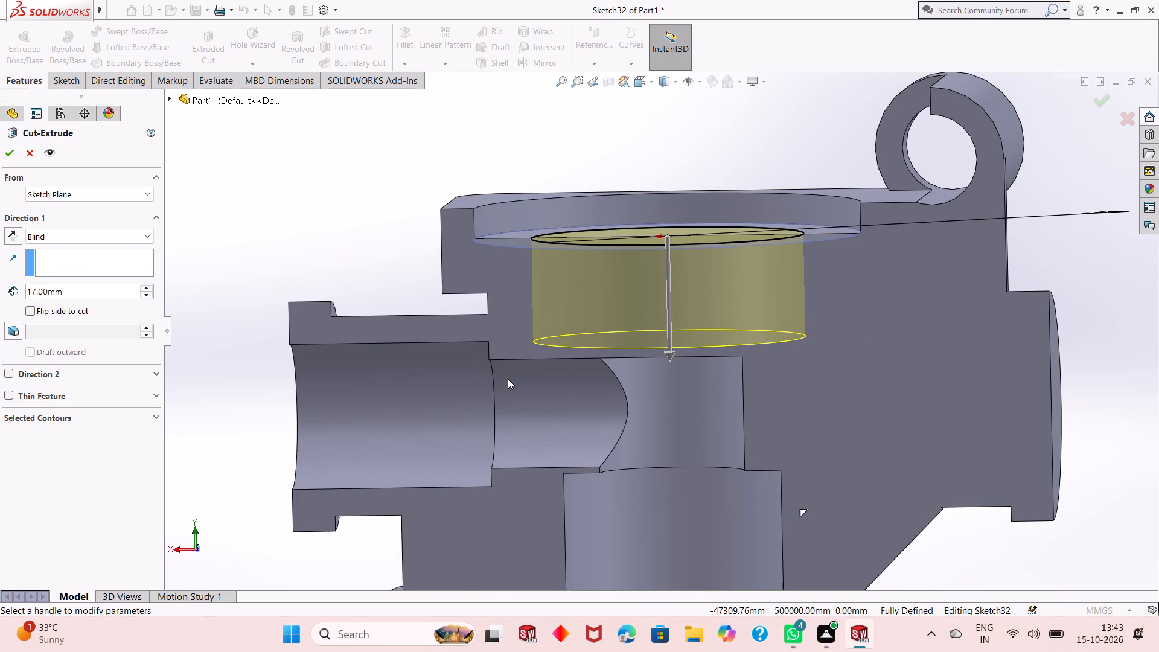
{"action": "middle_click_drag", "start_coordinate": [508, 379], "coordinate": [510, 357]}
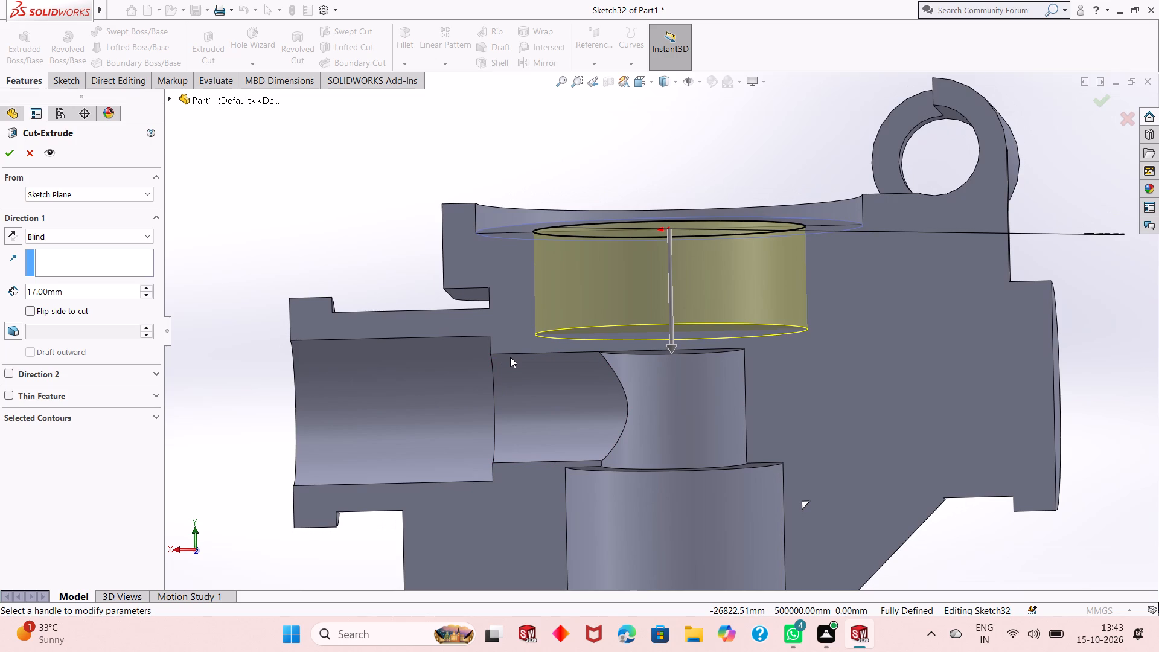
{"action": "double_click", "coordinate": [79, 290]}
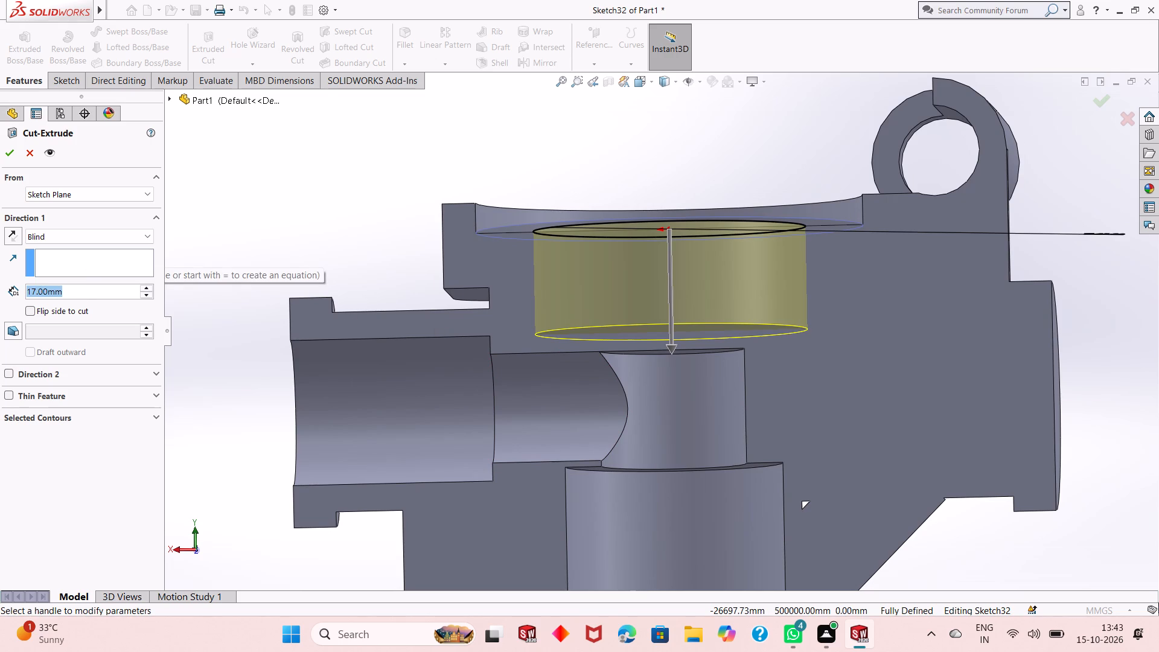
{"action": "left_click", "coordinate": [6, 155]}
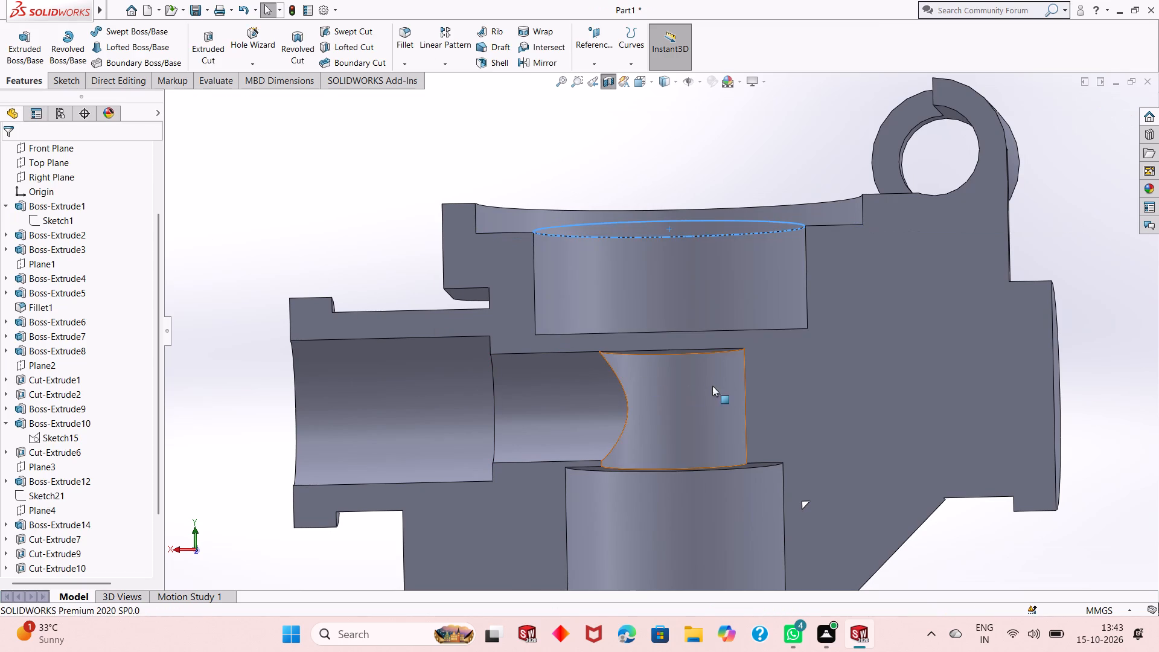
Edit the new 45 mm bore's cut feature and set its blind depth to 16 mm.
{"action": "middle_click_drag", "start_coordinate": [710, 383], "coordinate": [713, 401]}
{"action": "scroll", "coordinate": [633, 363], "scroll_direction": "down", "scroll_amount": 2}
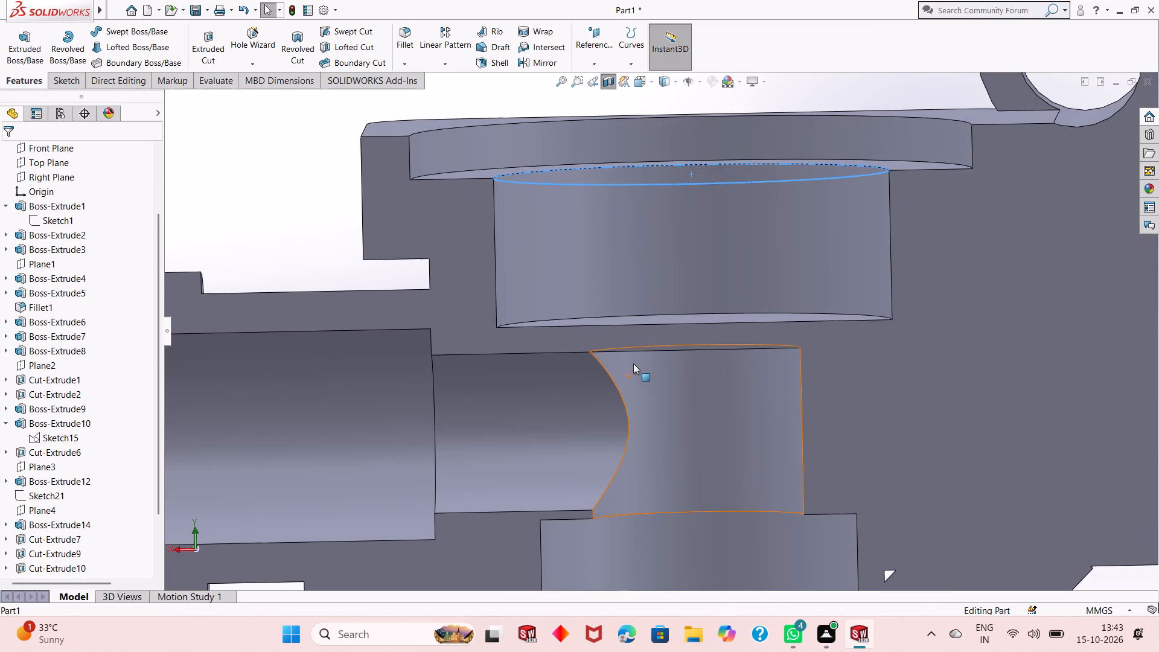
{"action": "scroll", "coordinate": [533, 321], "scroll_direction": "down", "scroll_amount": 5}
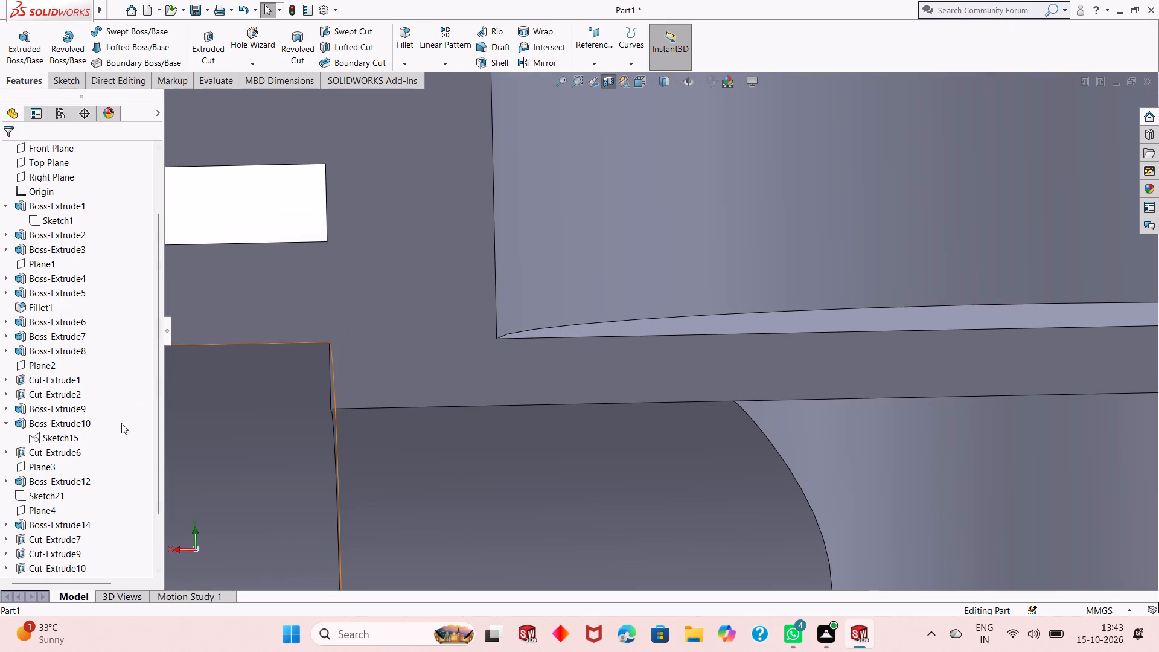
{"action": "scroll", "coordinate": [120, 443], "scroll_direction": "down", "scroll_amount": 6}
{"action": "key", "text": "Escape"}
{"action": "key", "text": "Escape"}
{"action": "left_click", "coordinate": [78, 564]}
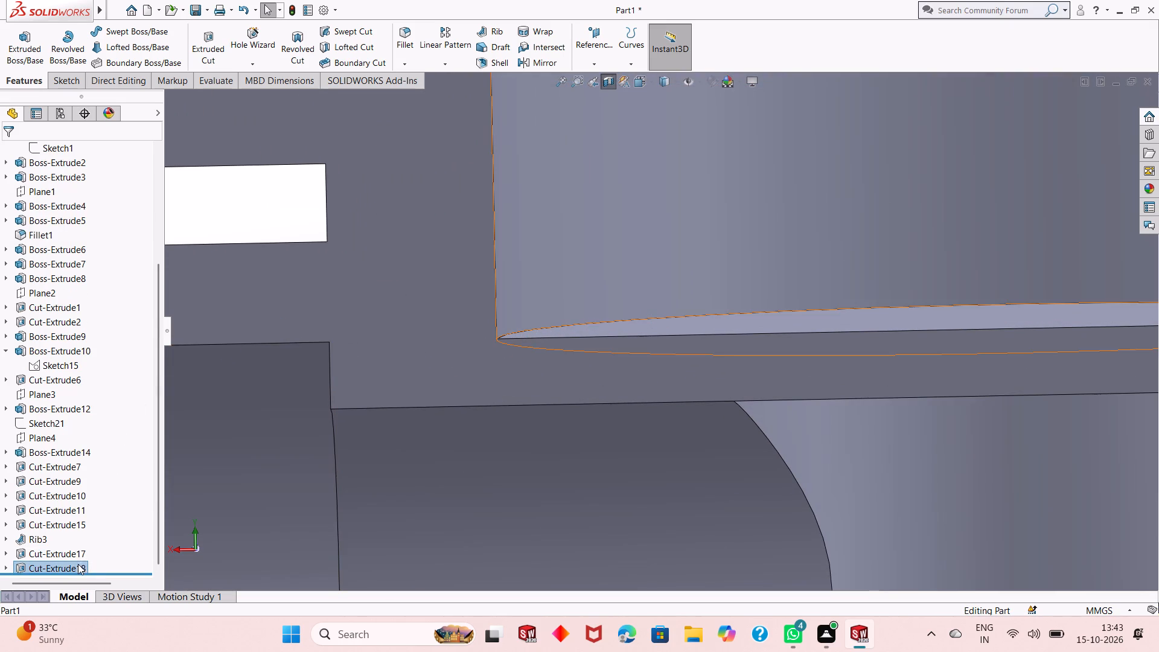
{"action": "left_click", "coordinate": [84, 529]}
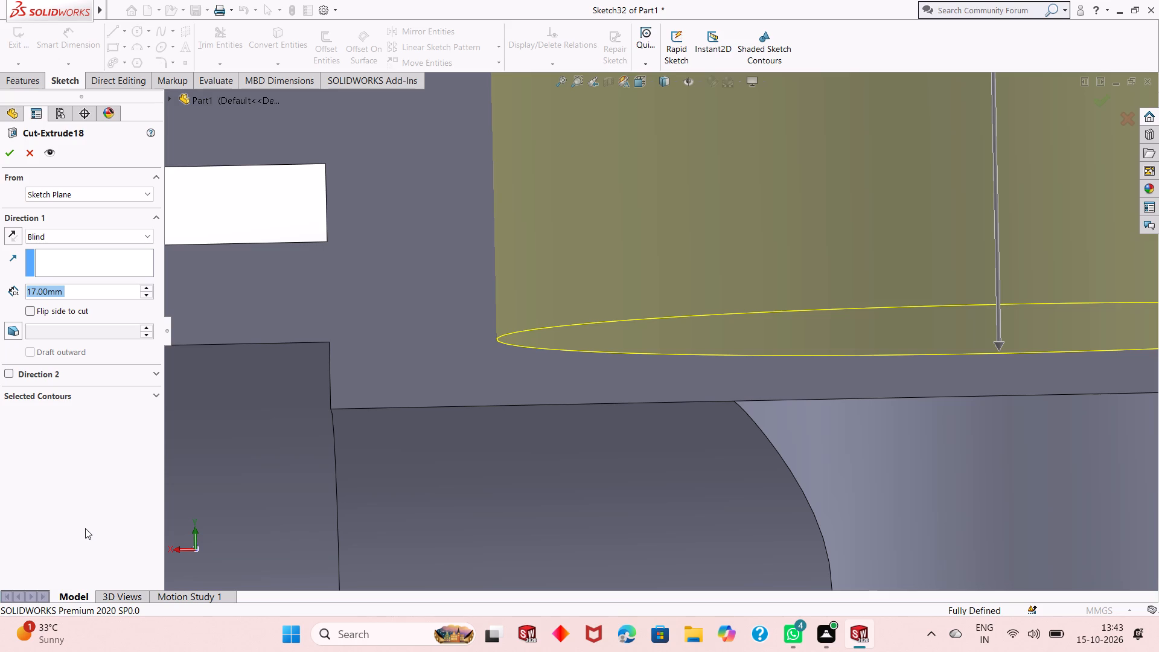
{"action": "type", "text": "16"}
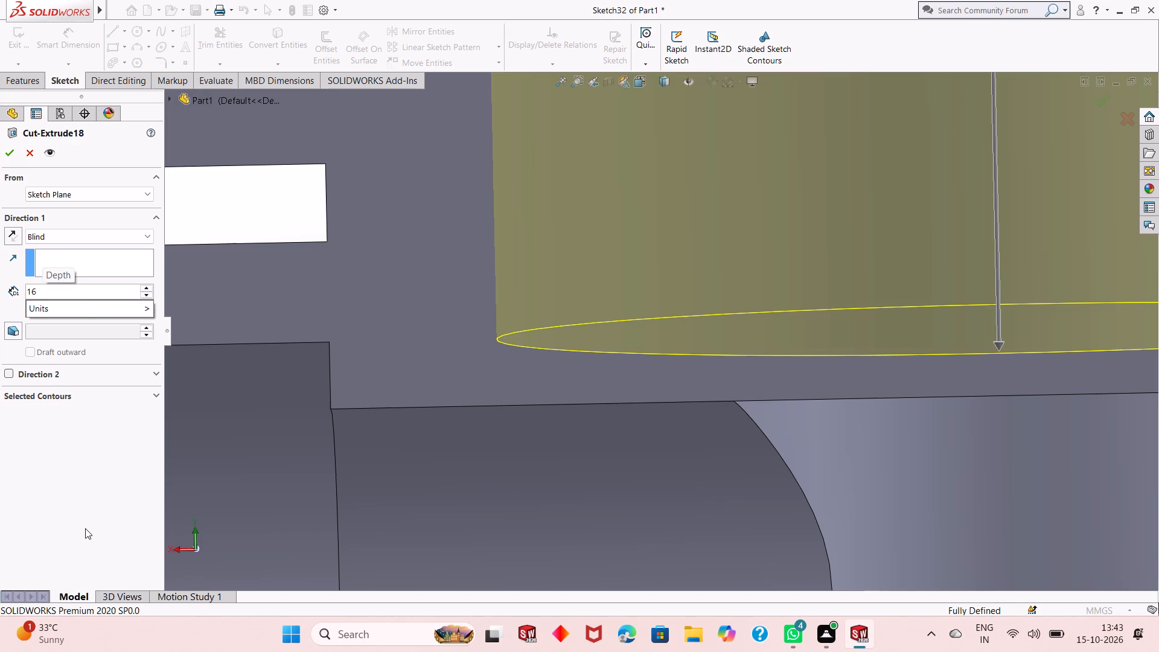
{"action": "key", "text": "Return"}
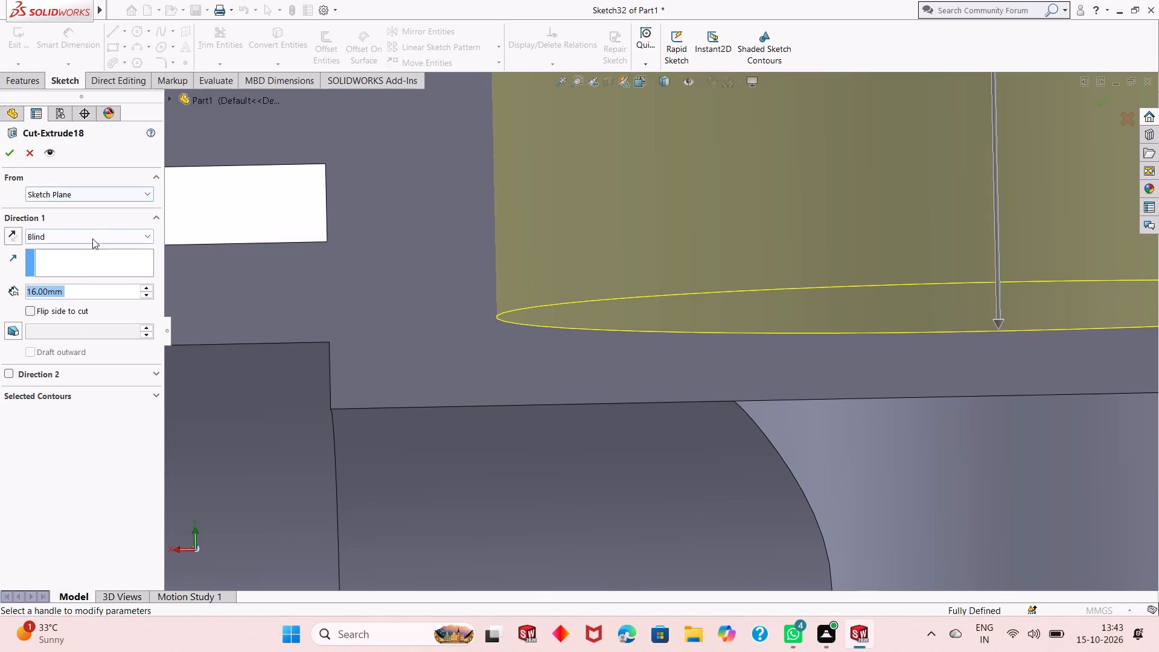
{"action": "left_click", "coordinate": [6, 158]}
{"action": "scroll", "coordinate": [613, 431], "scroll_direction": "up", "scroll_amount": 1}
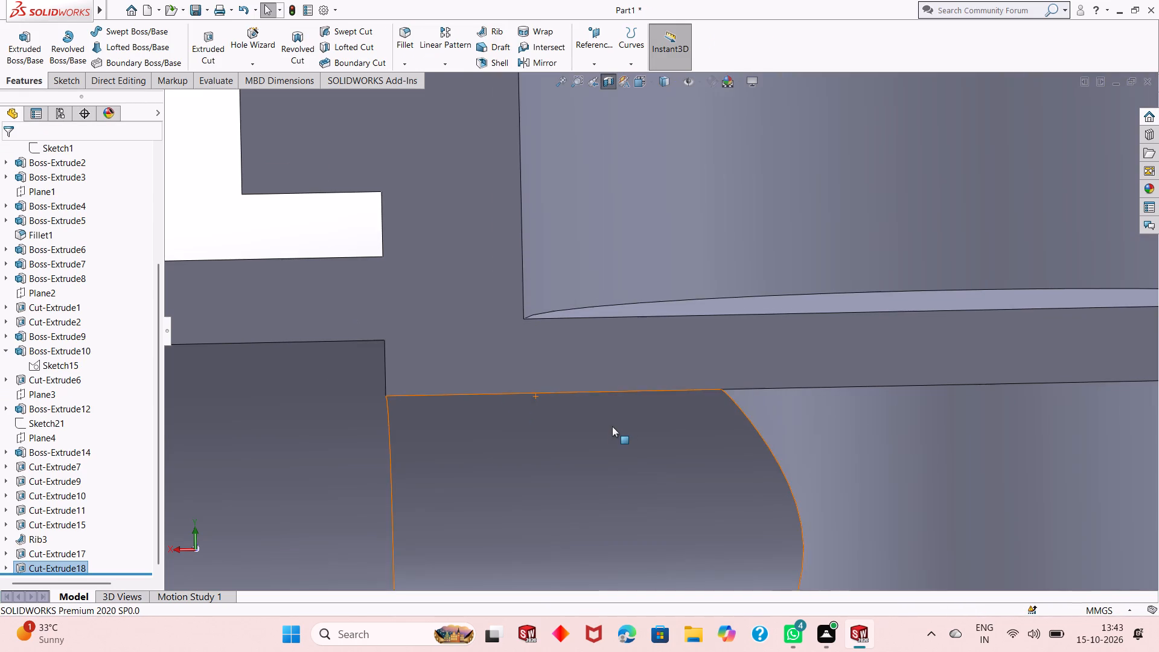
{"action": "key", "text": "Escape"}
Sketch a circle about 14 mm in diameter, centred on the origin, on the flat floor of the 45 mm bore.
{"action": "scroll", "coordinate": [688, 437], "scroll_direction": "up", "scroll_amount": 4}
{"action": "middle_click_drag", "start_coordinate": [802, 356], "coordinate": [805, 385]}
{"action": "left_click", "coordinate": [801, 306]}
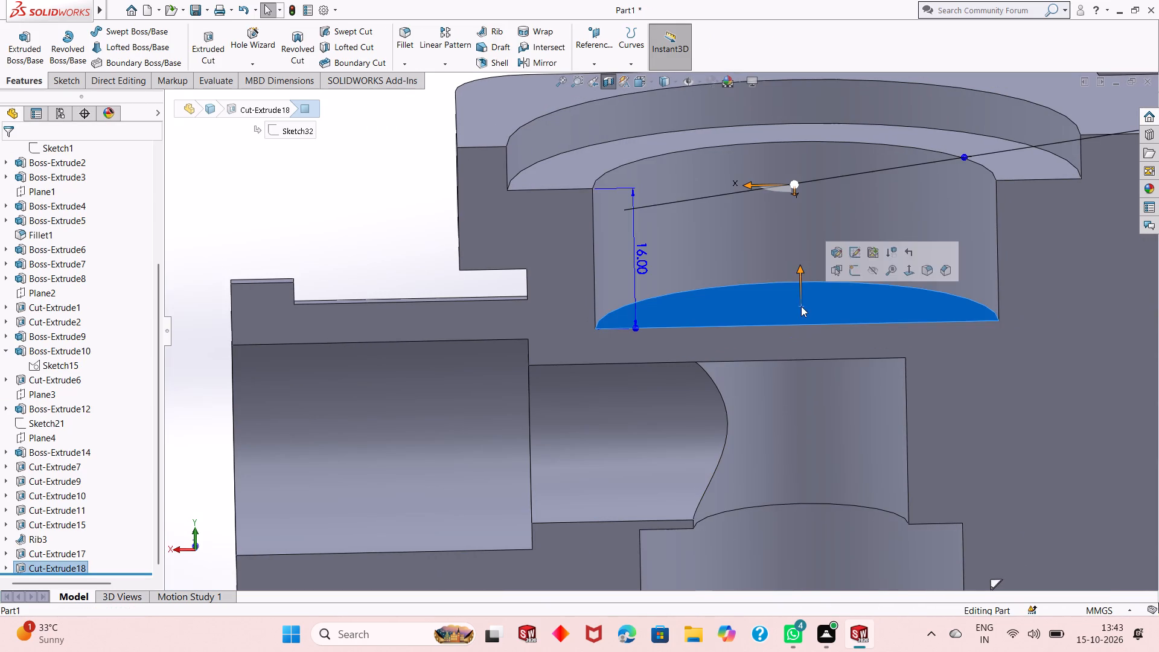
{"action": "left_click", "coordinate": [852, 274]}
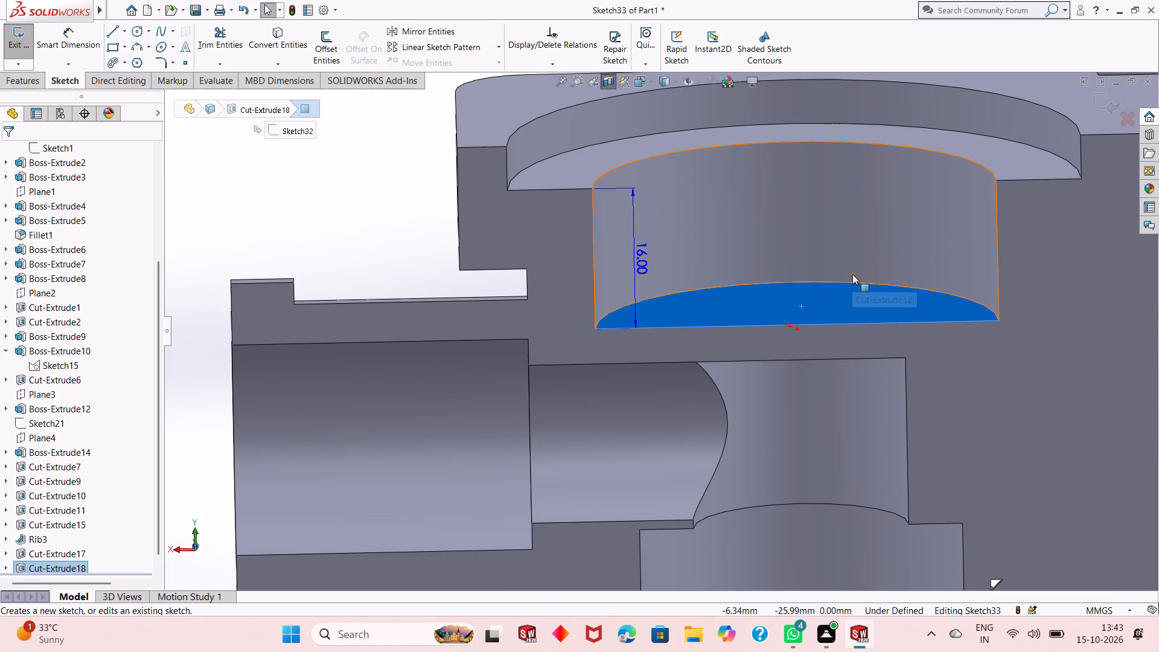
{"action": "key", "text": "ctrl+8"}
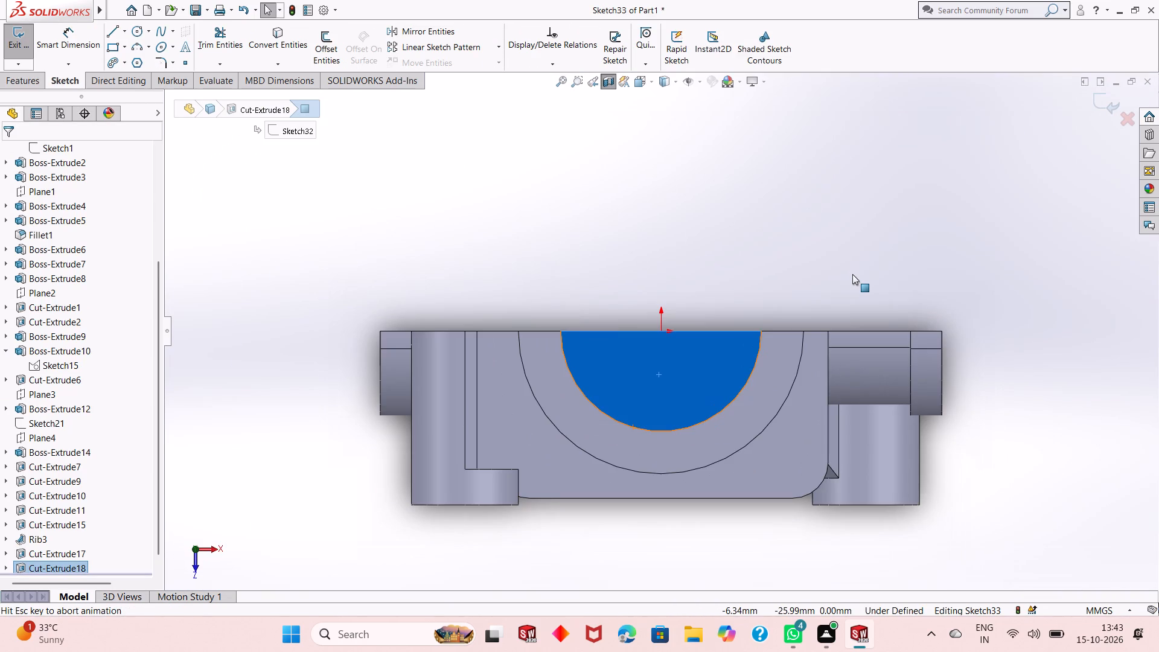
{"action": "key", "text": "Escape"}
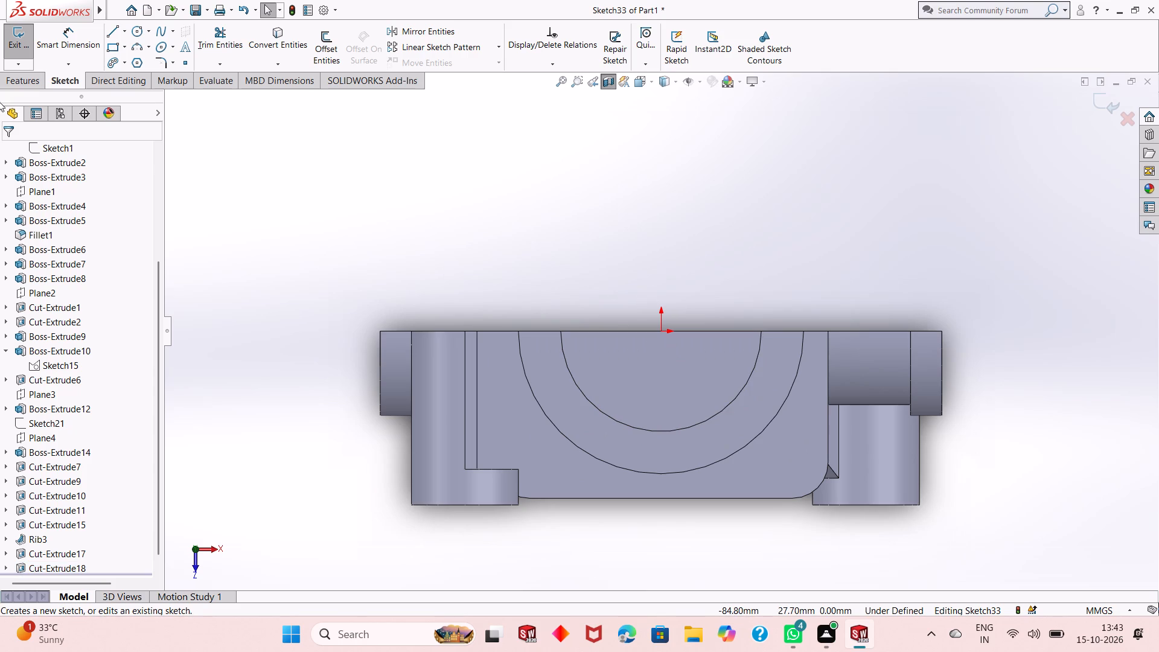
{"action": "left_click", "coordinate": [133, 28]}
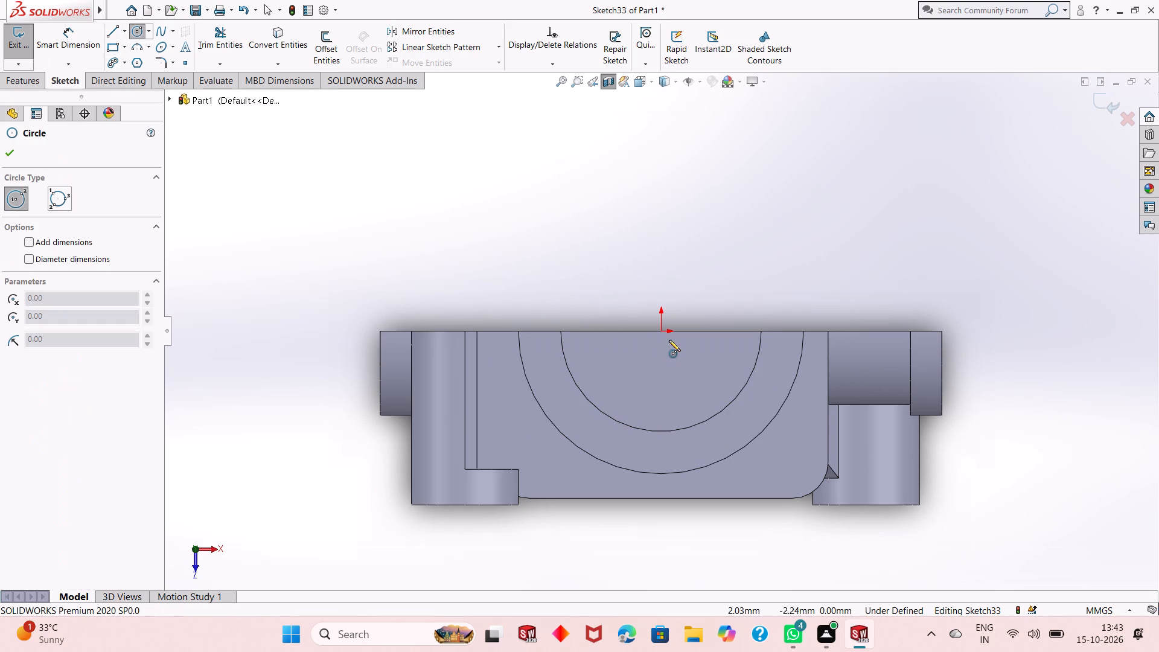
{"action": "left_click", "coordinate": [661, 331]}
{"action": "left_click", "coordinate": [665, 300]}
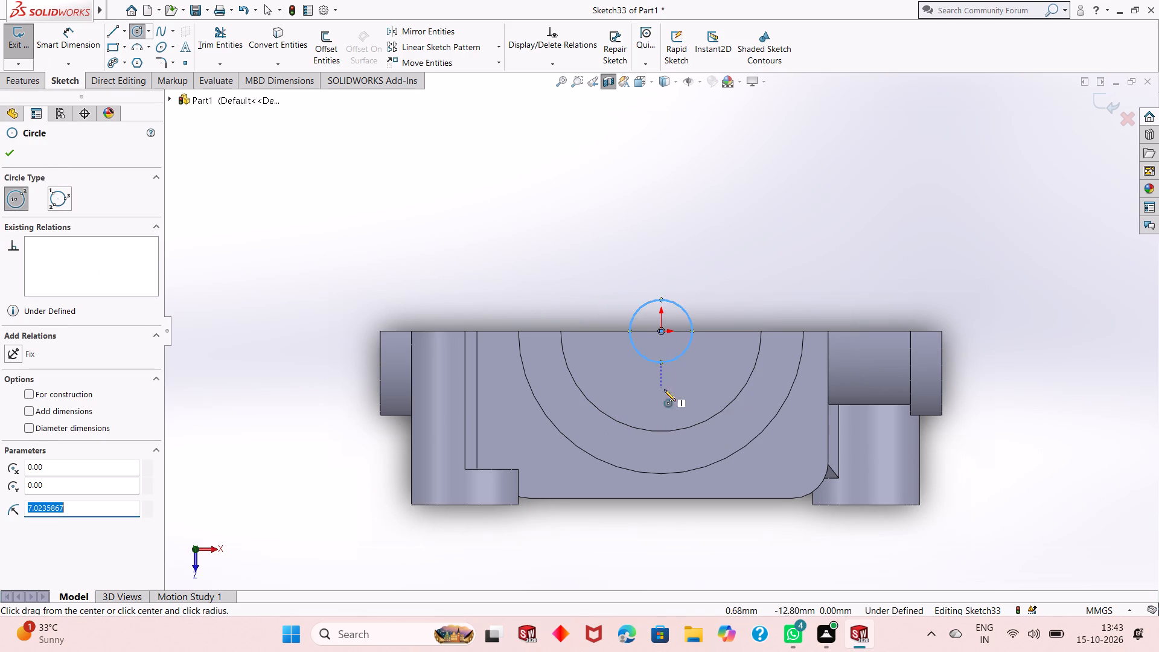
{"action": "key", "text": "Escape"}
Dimension the circle on the bore floor to a diameter of 12 mm.
{"action": "middle_click_drag", "start_coordinate": [677, 424], "coordinate": [857, 457]}
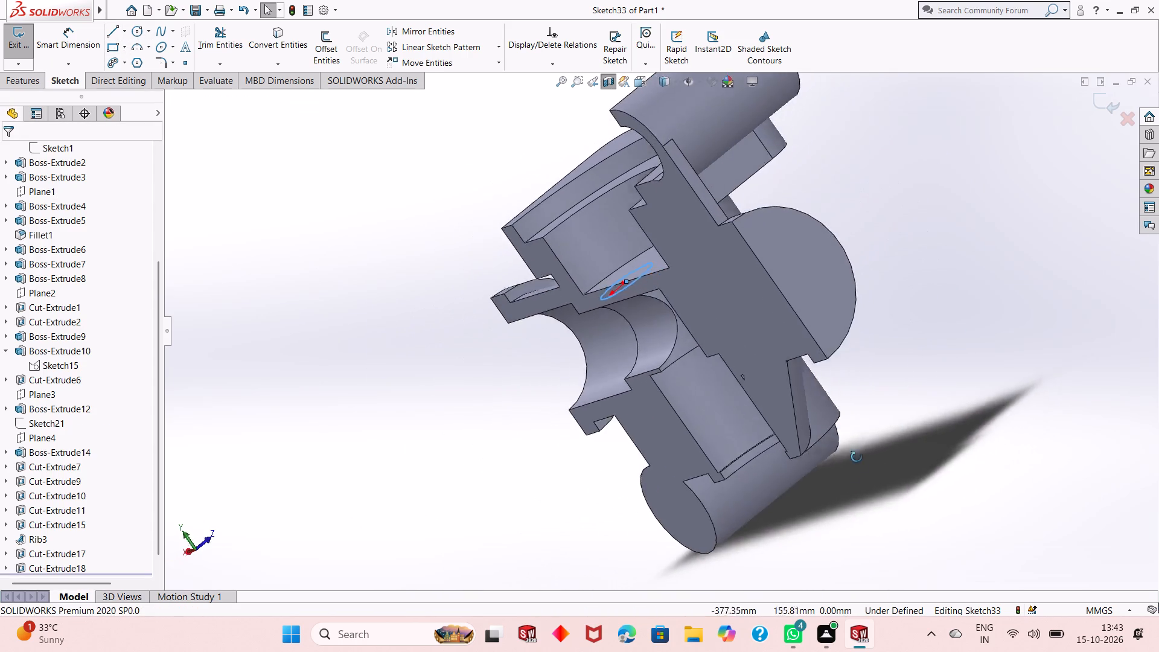
{"action": "middle_click_drag", "start_coordinate": [857, 457], "coordinate": [872, 510]}
{"action": "middle_click_drag", "start_coordinate": [706, 353], "coordinate": [765, 332]}
{"action": "scroll", "coordinate": [708, 271], "scroll_direction": "down", "scroll_amount": 2}
{"action": "key", "text": "Escape"}
{"action": "scroll", "coordinate": [632, 384], "scroll_direction": "up", "scroll_amount": 2}
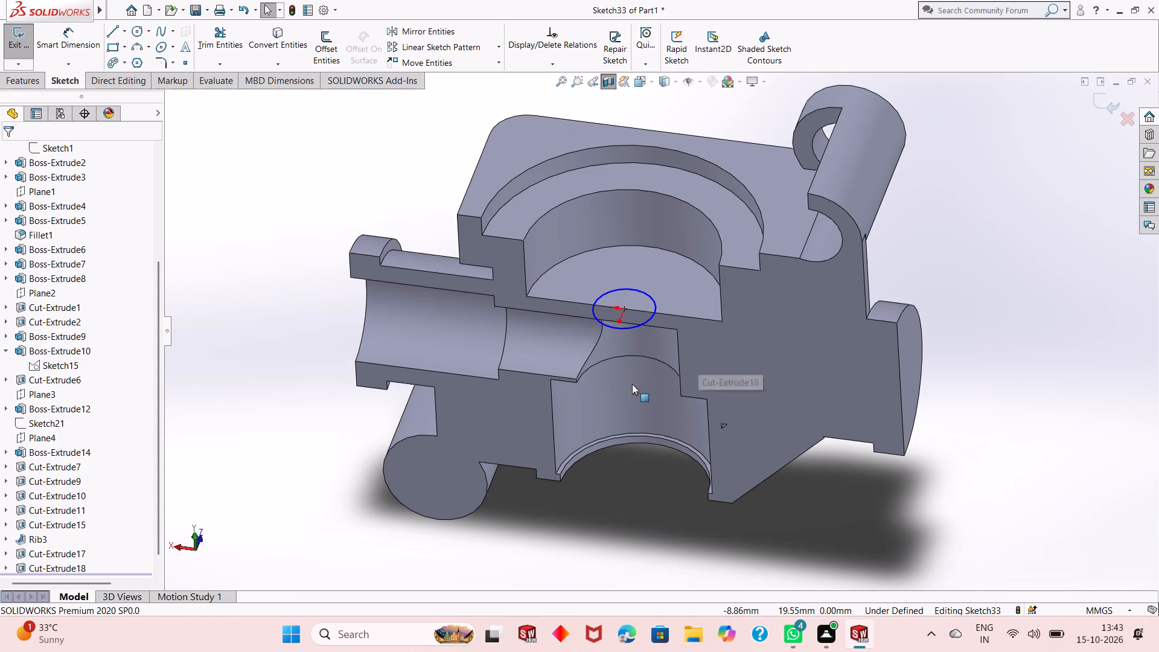
{"action": "left_click", "coordinate": [85, 49]}
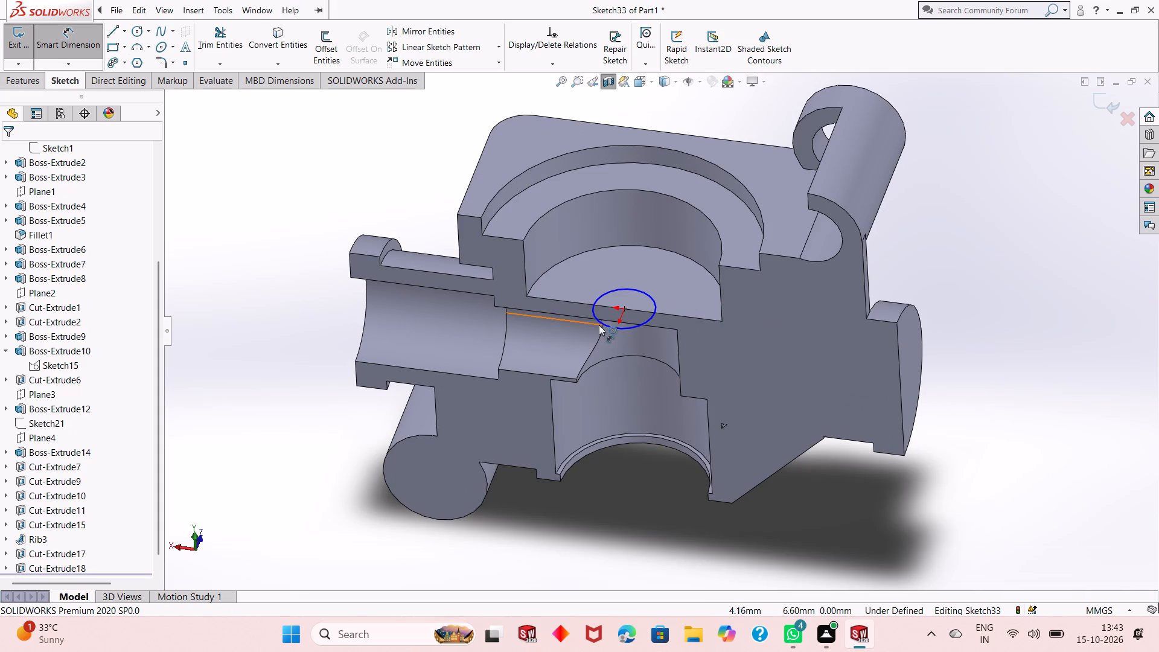
{"action": "left_click", "coordinate": [602, 325]}
{"action": "left_click", "coordinate": [692, 518]}
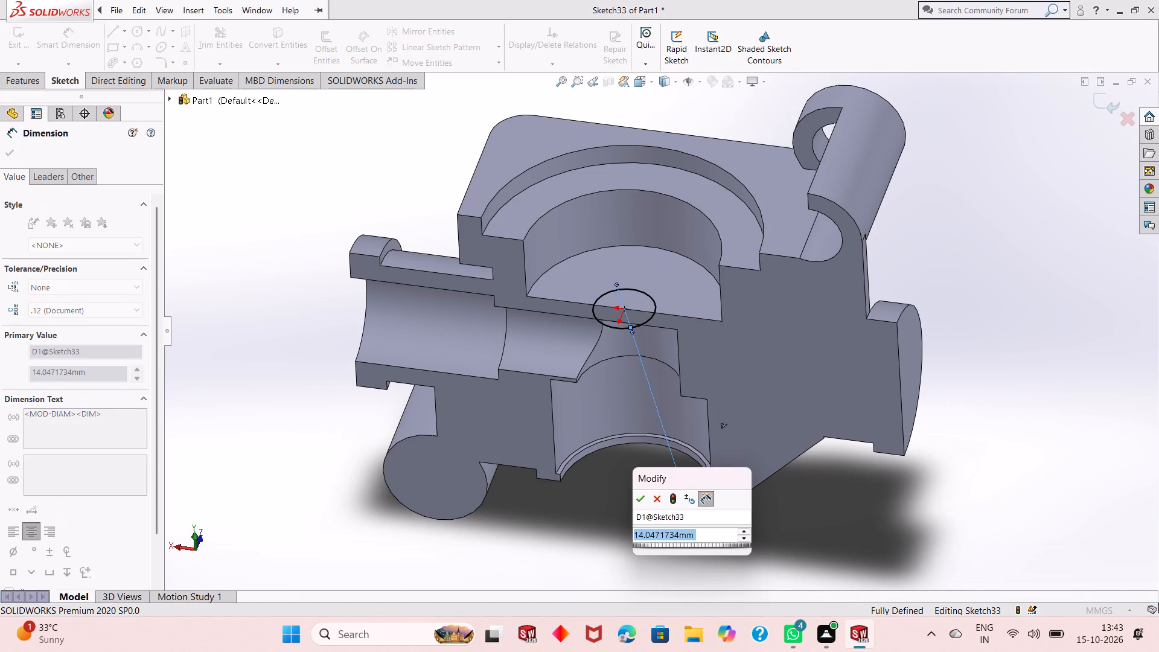
{"action": "type", "text": "12"}
{"action": "key", "text": "Return"}
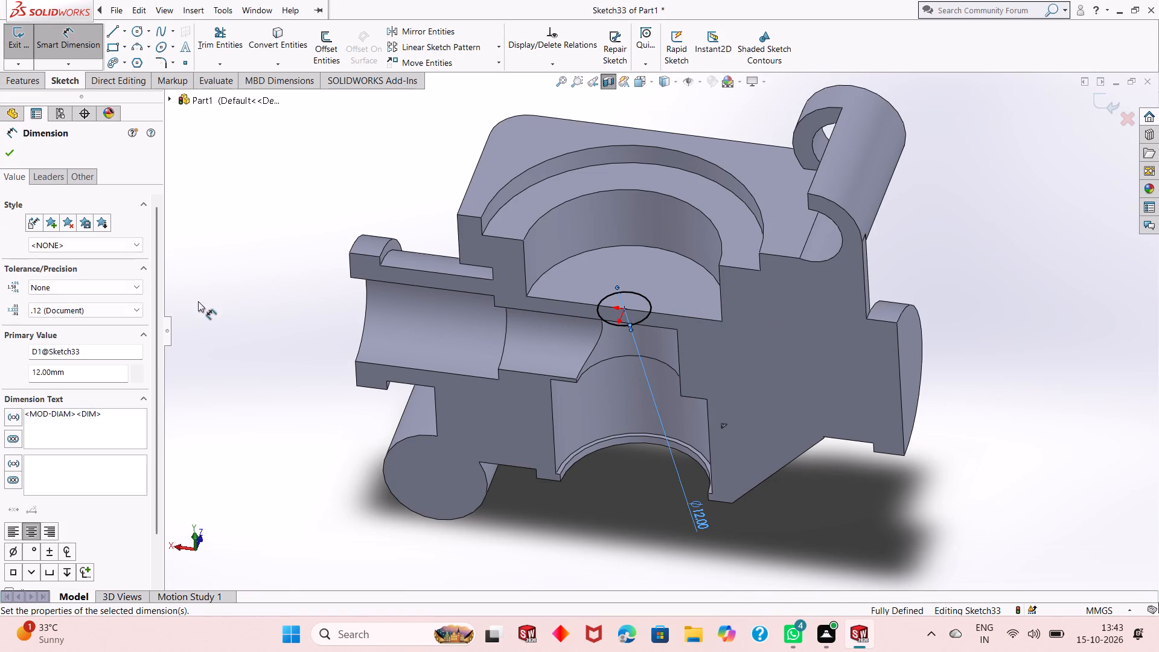
{"action": "right_click", "coordinate": [222, 283]}
{"action": "left_click", "coordinate": [240, 318]}
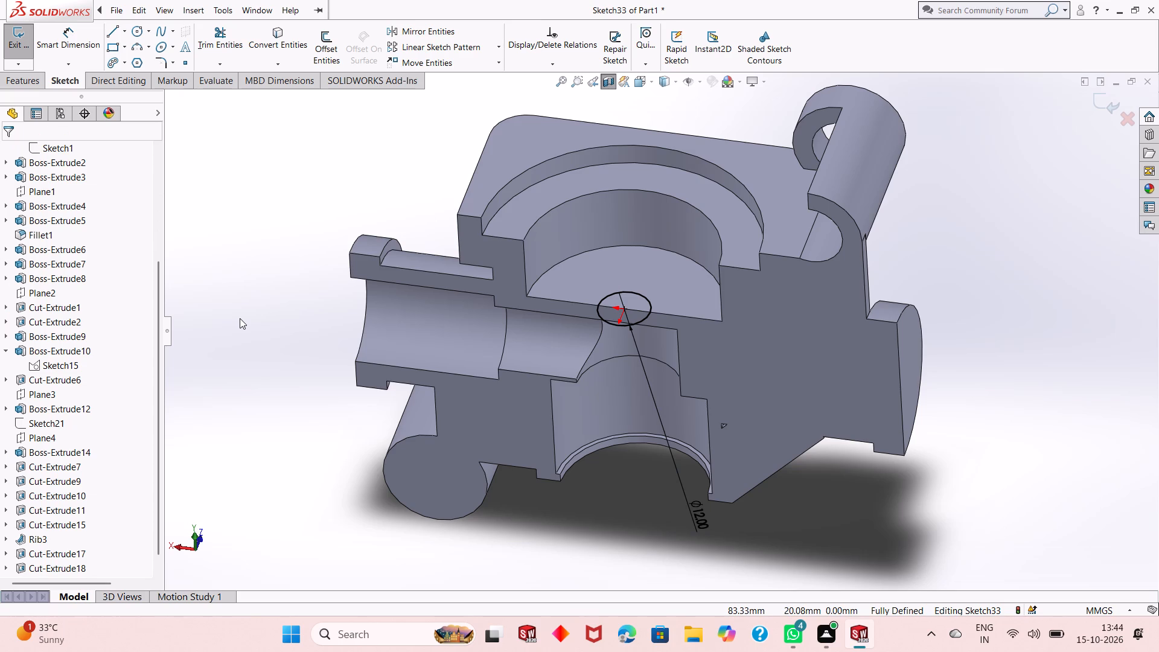
Cut the 12 mm circle through the floor of the 45 mm bore with a blind depth of 4 mm.
{"action": "key", "text": "Escape"}
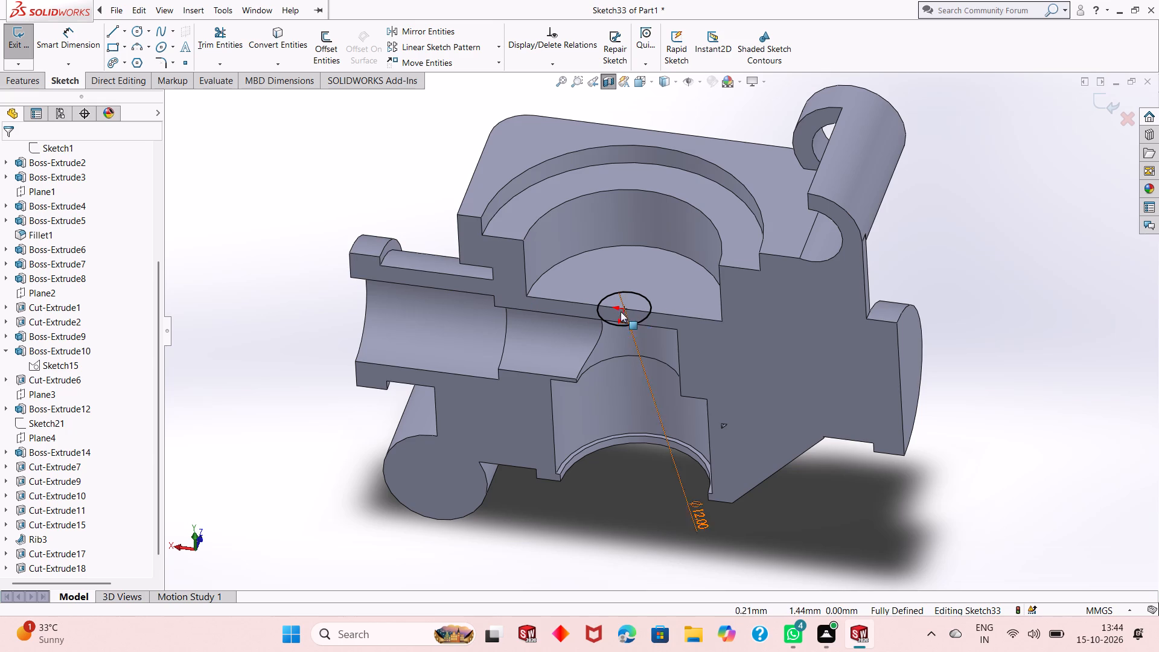
{"action": "middle_click", "coordinate": [674, 498]}
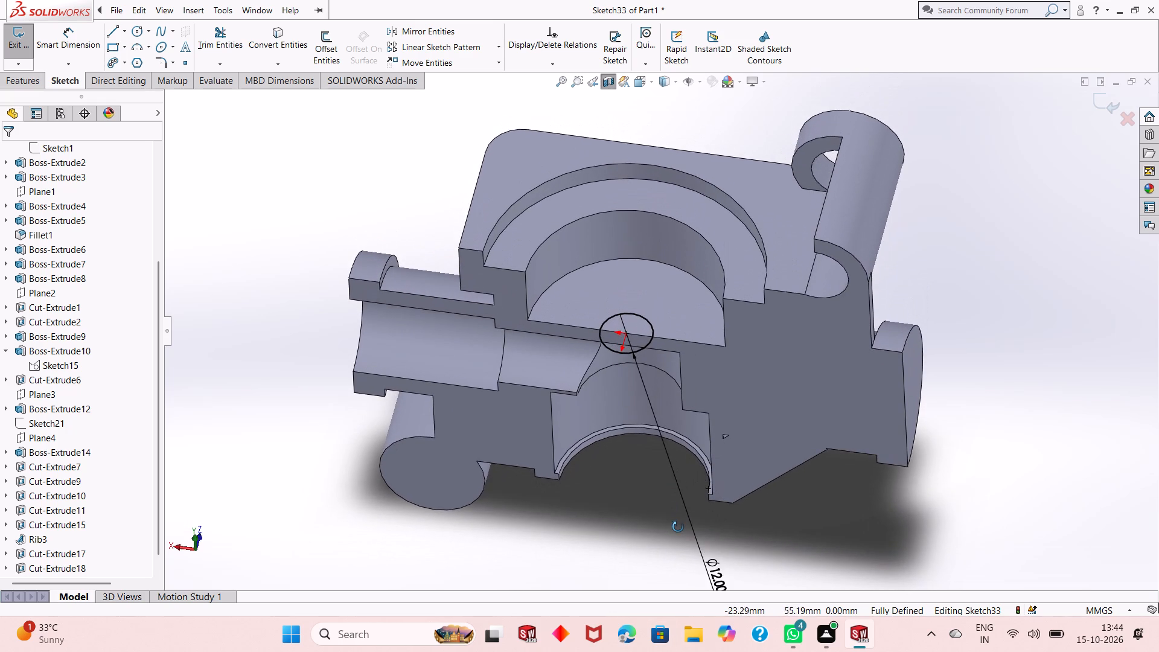
{"action": "middle_click_drag", "start_coordinate": [633, 455], "coordinate": [636, 365]}
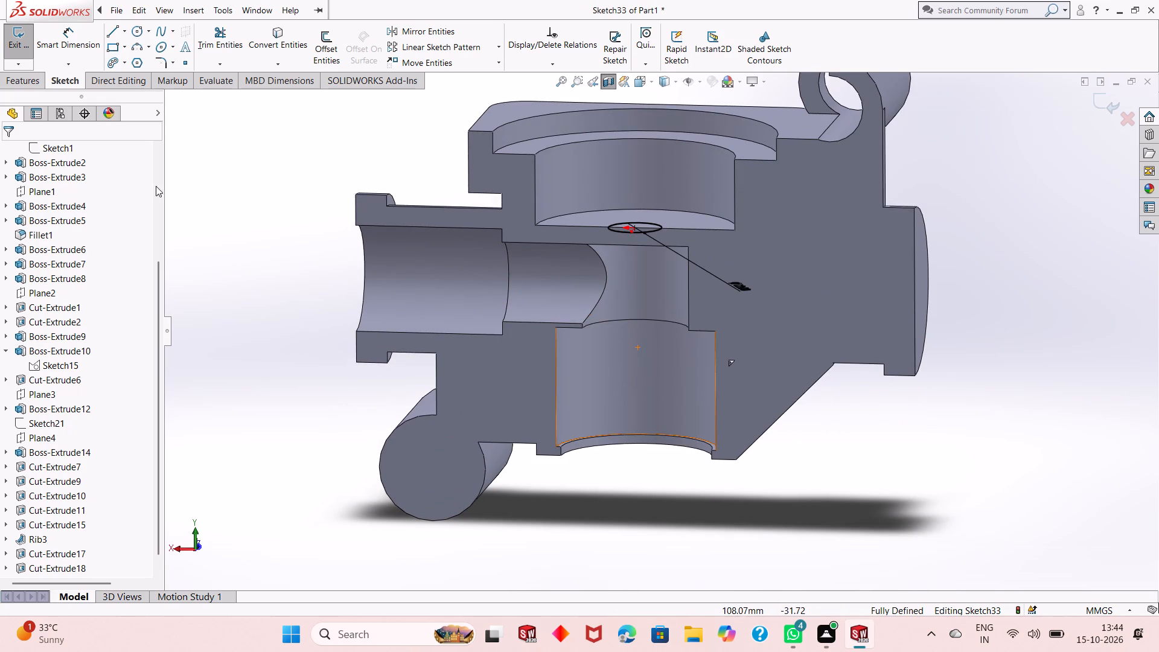
{"action": "left_click", "coordinate": [26, 85]}
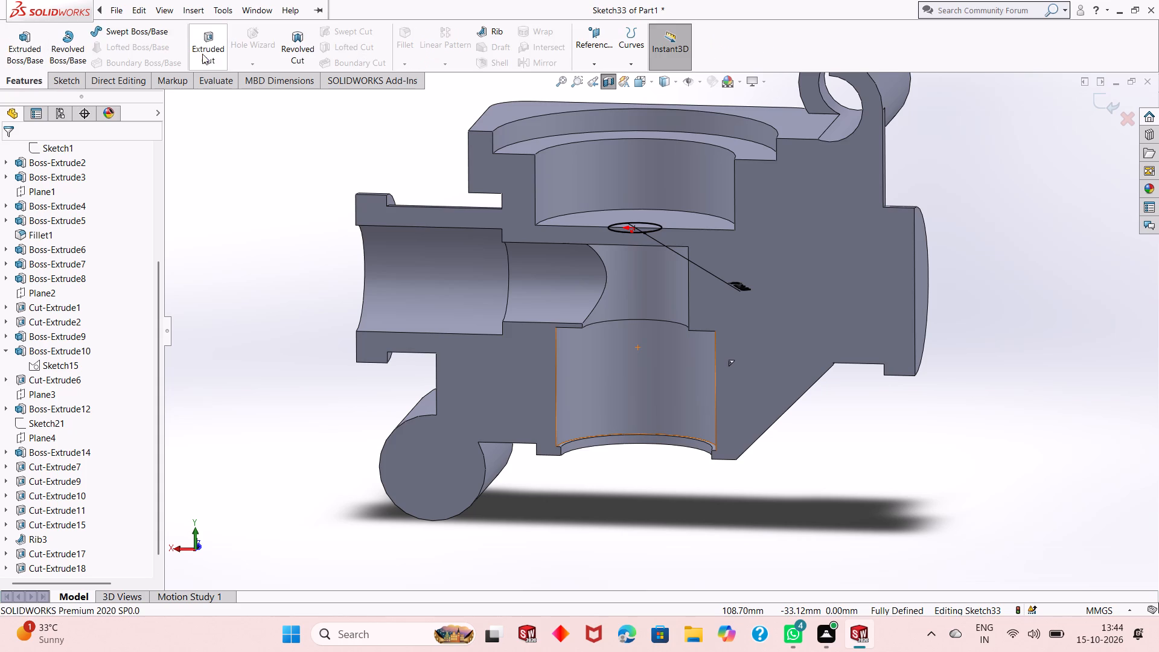
{"action": "left_click", "coordinate": [202, 54]}
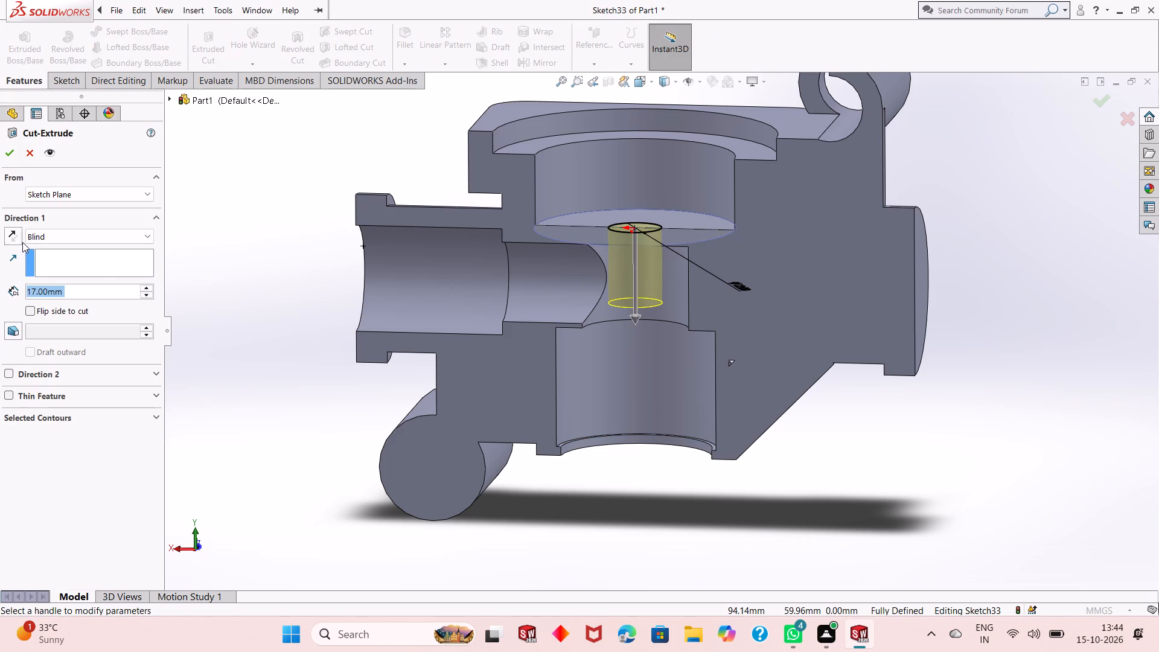
{"action": "key", "text": "4"}
{"action": "key", "text": "Return"}
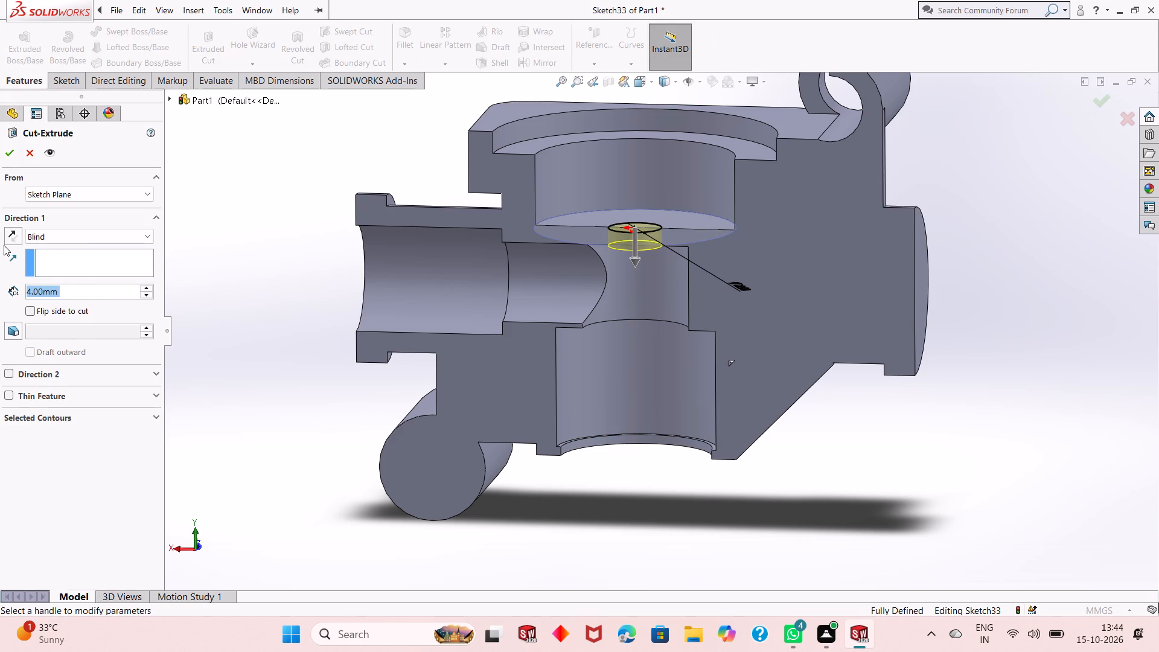
{"action": "left_click", "coordinate": [6, 155]}
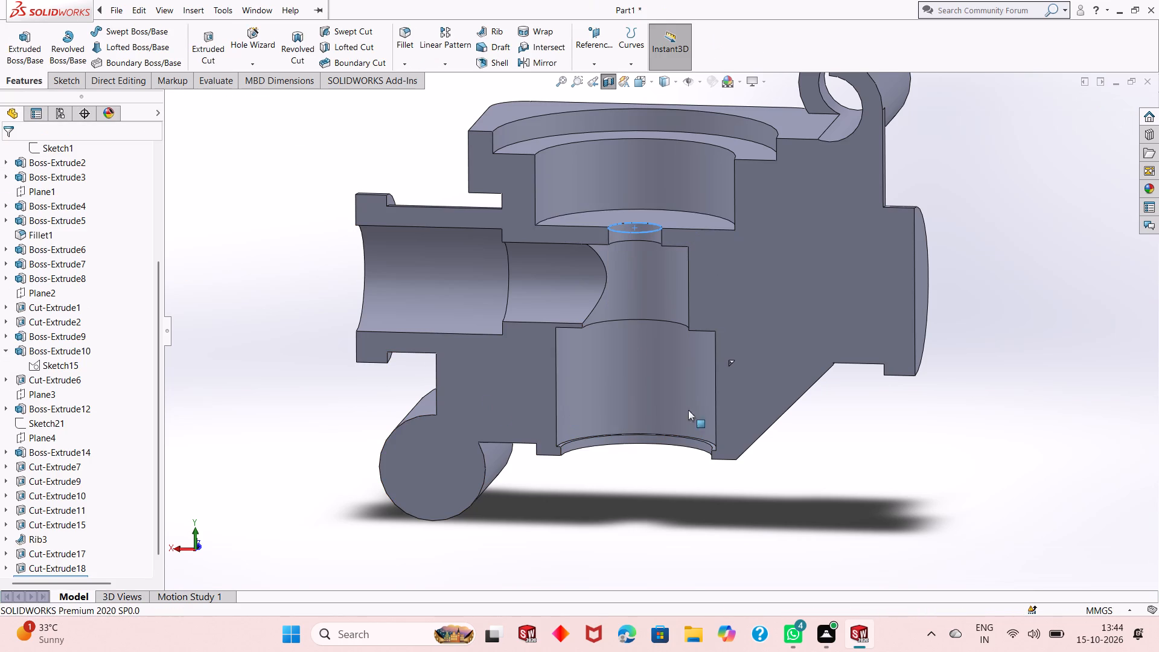
{"action": "key", "text": "Escape"}
Sketch a circle about 24 mm in diameter, centred on the end face of the round boss opposite the horizontal stepped bore.
{"action": "middle_click_drag", "start_coordinate": [640, 458], "coordinate": [659, 423]}
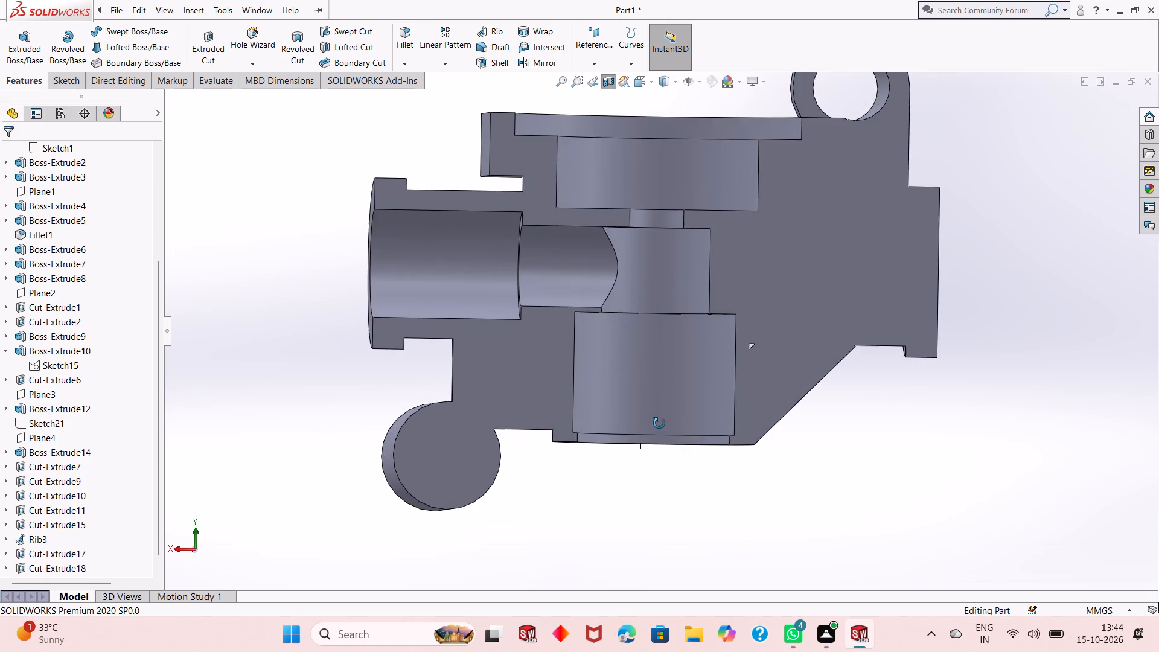
{"action": "middle_click_drag", "start_coordinate": [659, 423], "coordinate": [664, 415]}
{"action": "scroll", "coordinate": [664, 415], "scroll_direction": "up", "scroll_amount": 3}
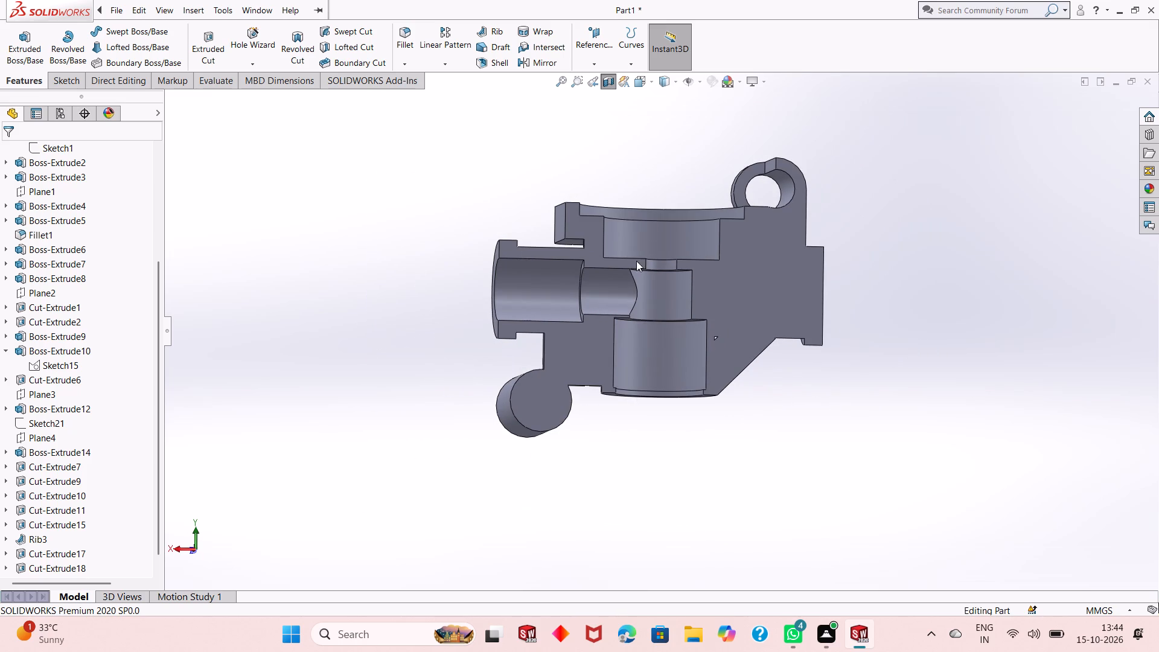
{"action": "middle_click_drag", "start_coordinate": [662, 240], "coordinate": [650, 270]}
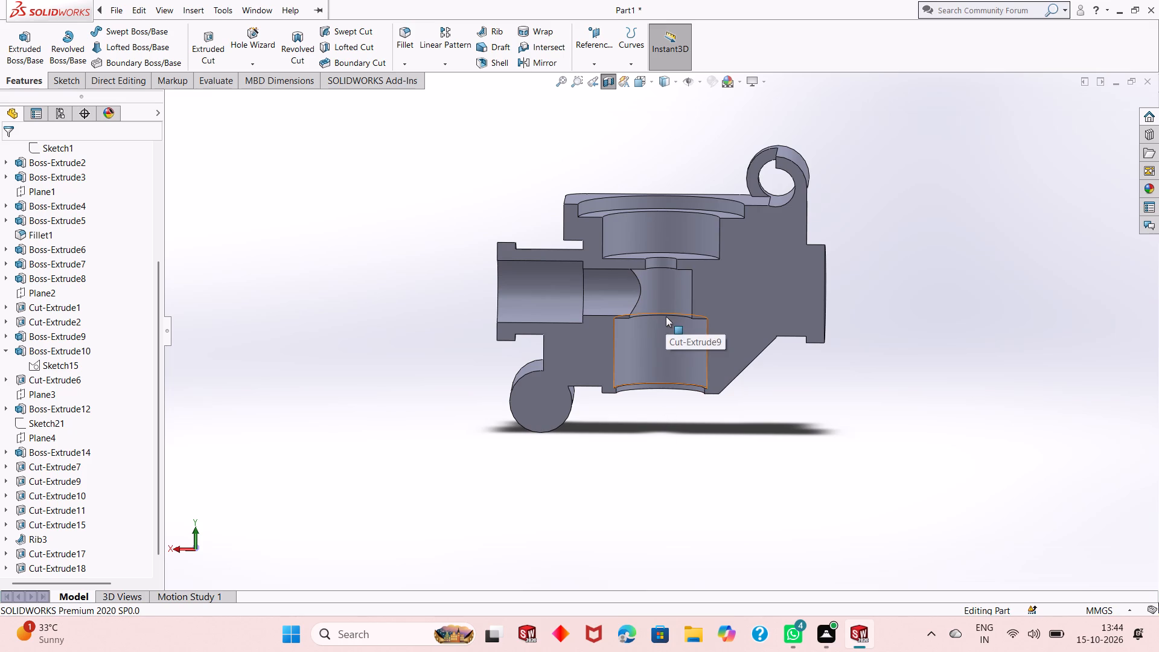
{"action": "middle_click_drag", "start_coordinate": [805, 302], "coordinate": [758, 315]}
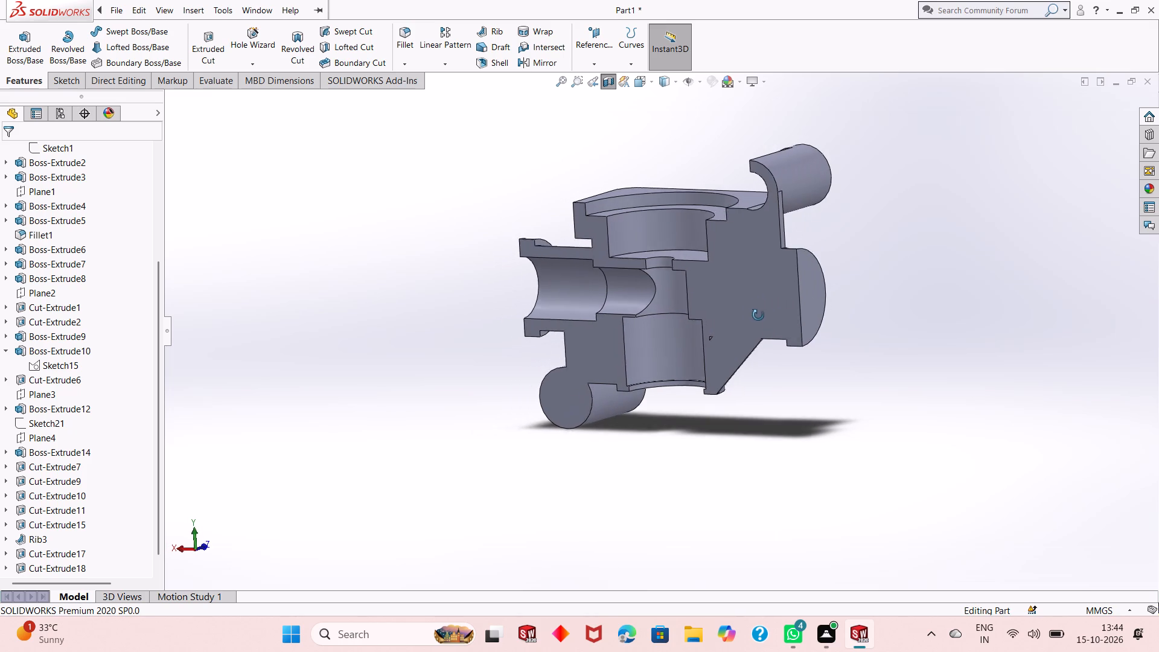
{"action": "middle_click_drag", "start_coordinate": [758, 315], "coordinate": [754, 319]}
{"action": "left_click", "coordinate": [799, 303]}
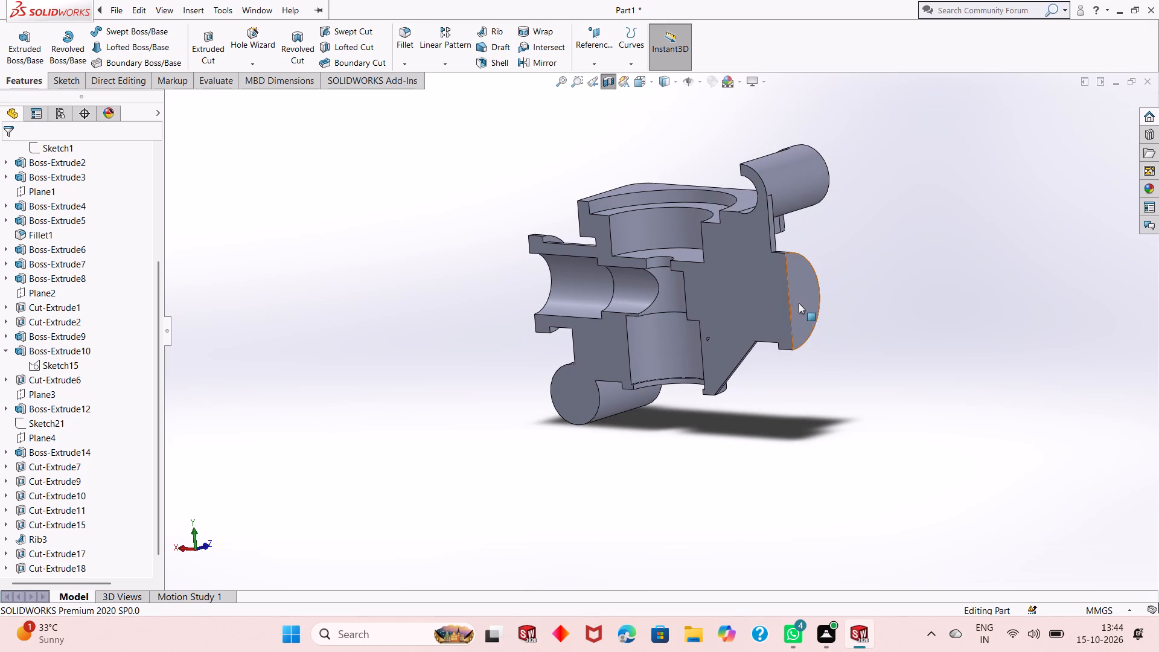
{"action": "left_click", "coordinate": [851, 269]}
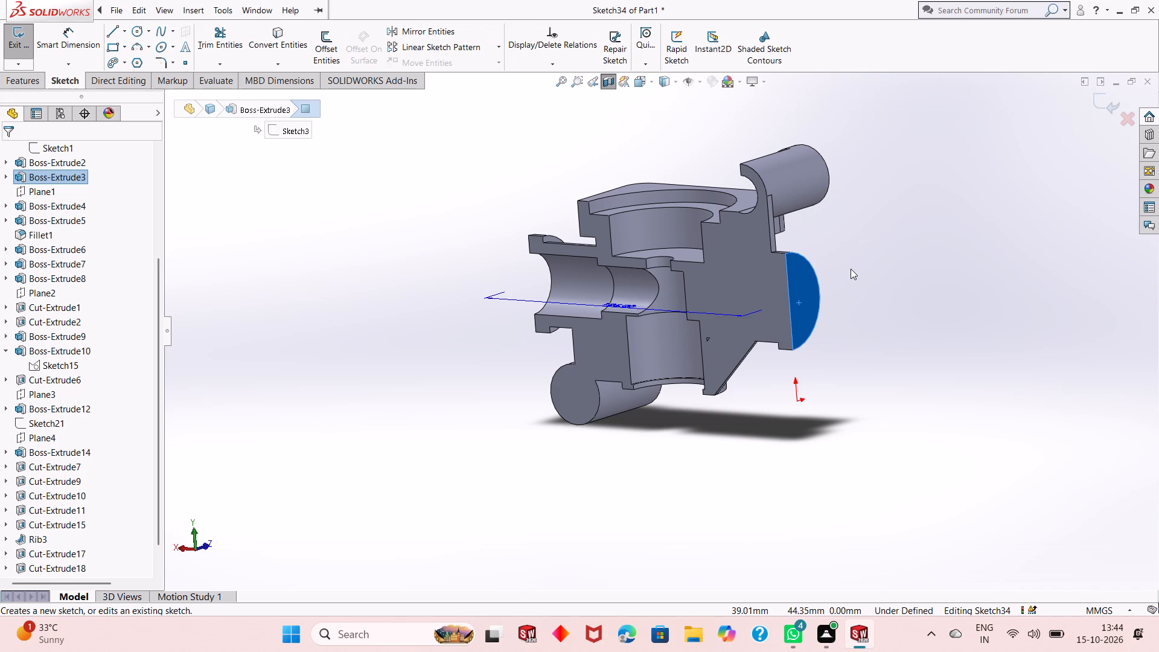
{"action": "key", "text": "Escape"}
{"action": "scroll", "coordinate": [766, 298], "scroll_direction": "down", "scroll_amount": 2}
{"action": "middle_click", "coordinate": [804, 307]}
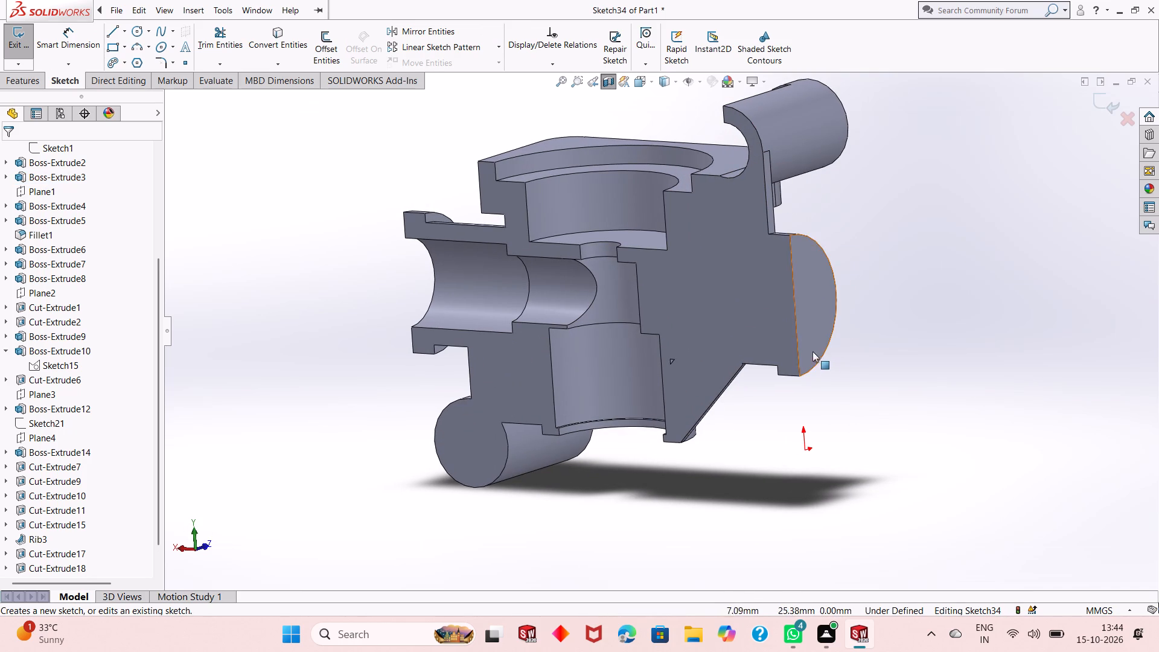
{"action": "scroll", "coordinate": [742, 337], "scroll_direction": "up", "scroll_amount": 1}
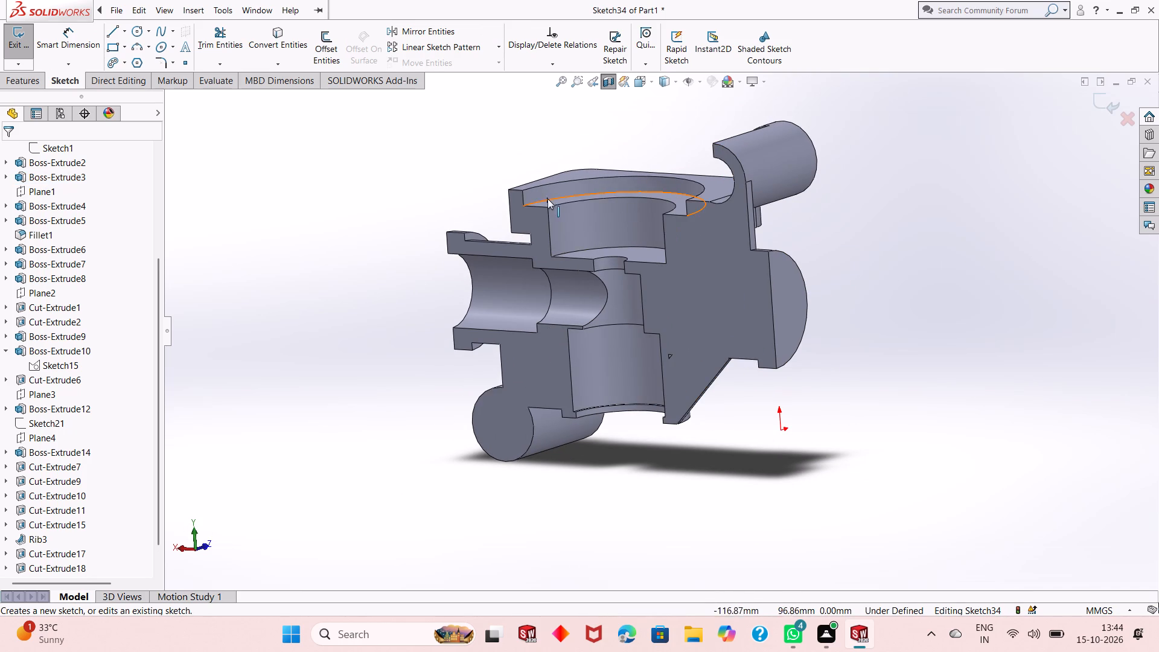
{"action": "left_click", "coordinate": [136, 33]}
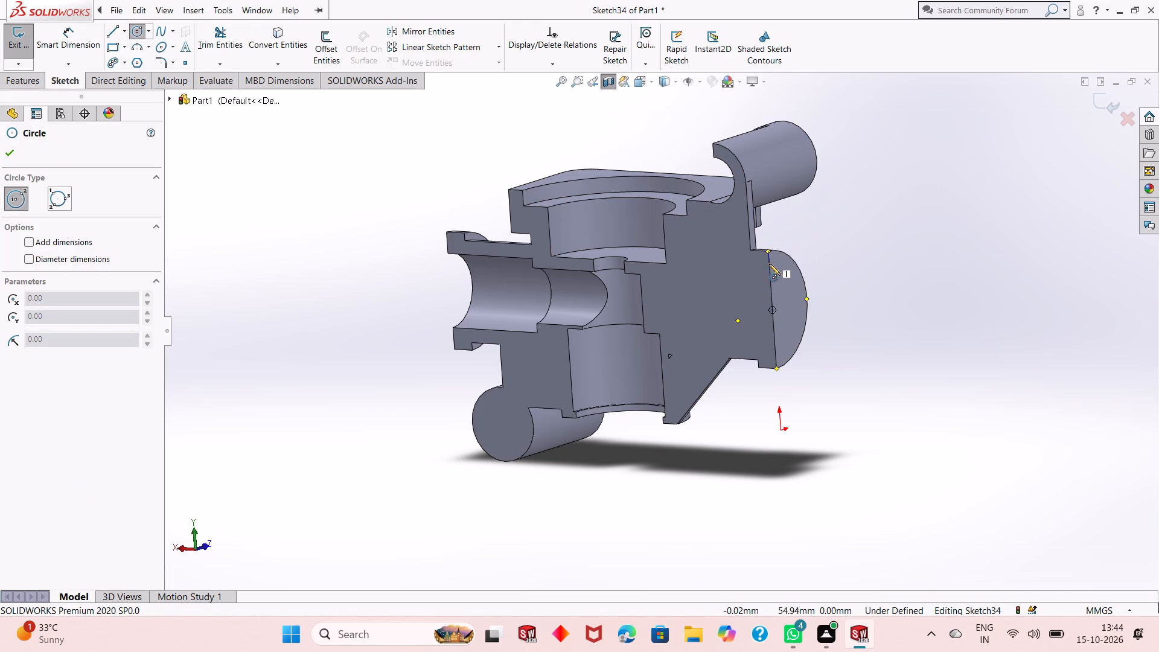
{"action": "left_click", "coordinate": [773, 308]}
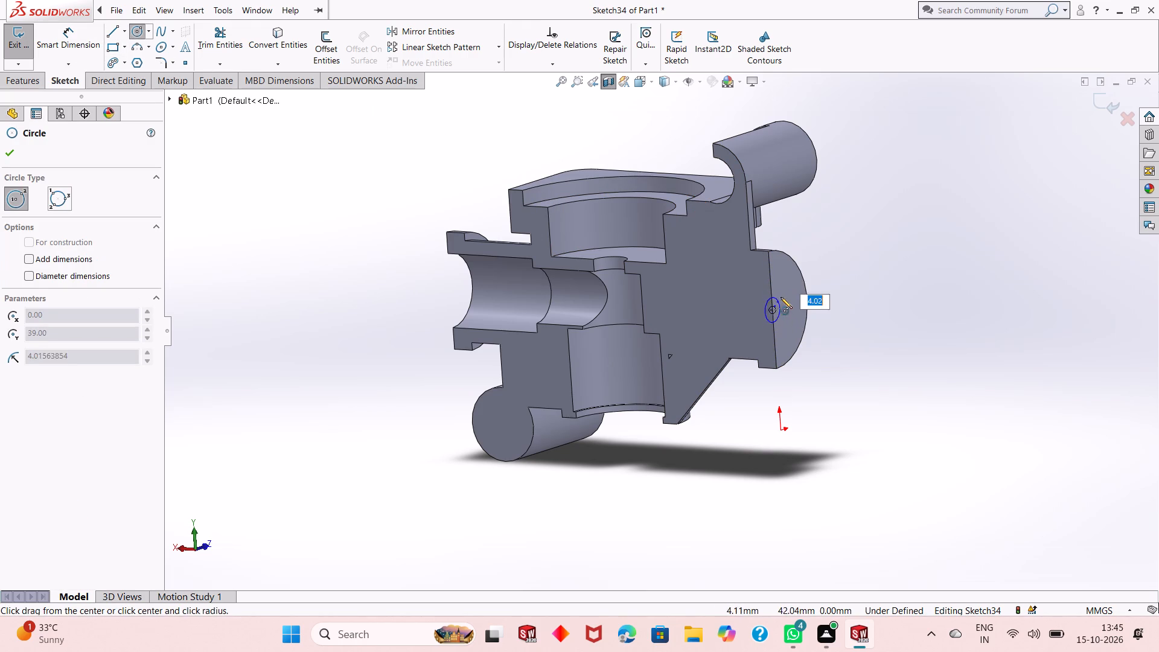
{"action": "left_click", "coordinate": [784, 277]}
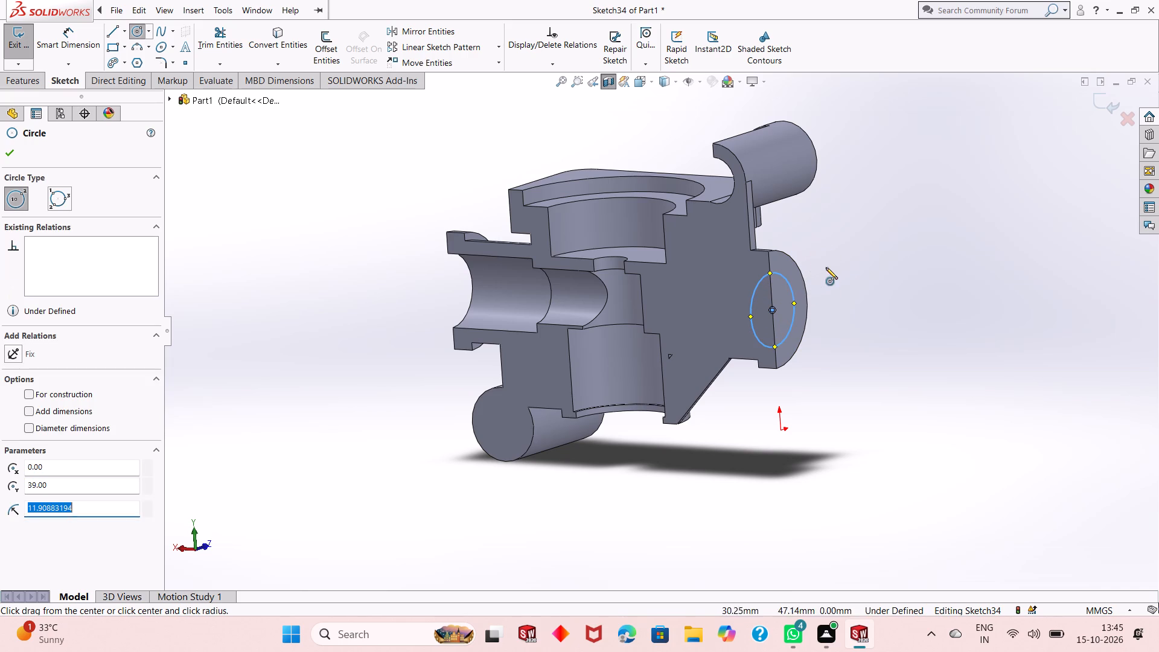
{"action": "right_click", "coordinate": [826, 267]}
{"action": "left_click", "coordinate": [838, 273]}
Dimension the circle on the boss end face to a diameter of 20 mm.
{"action": "left_click", "coordinate": [65, 37]}
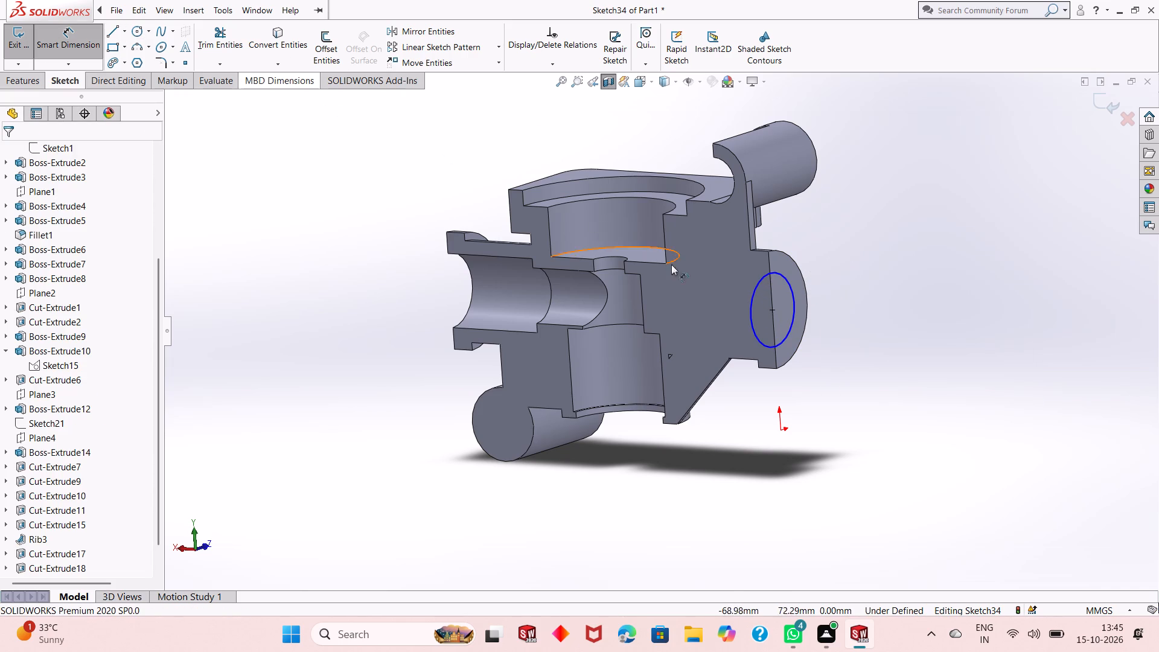
{"action": "left_click", "coordinate": [750, 307]}
{"action": "left_click", "coordinate": [760, 455]}
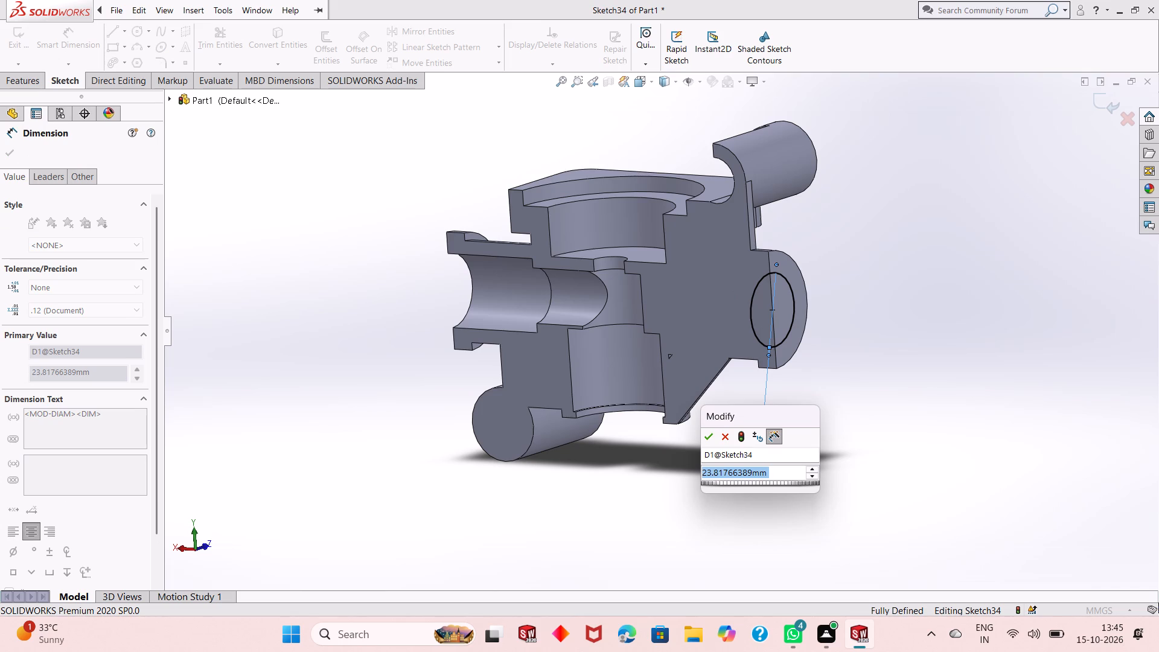
{"action": "type", "text": "20"}
{"action": "key", "text": "Return"}
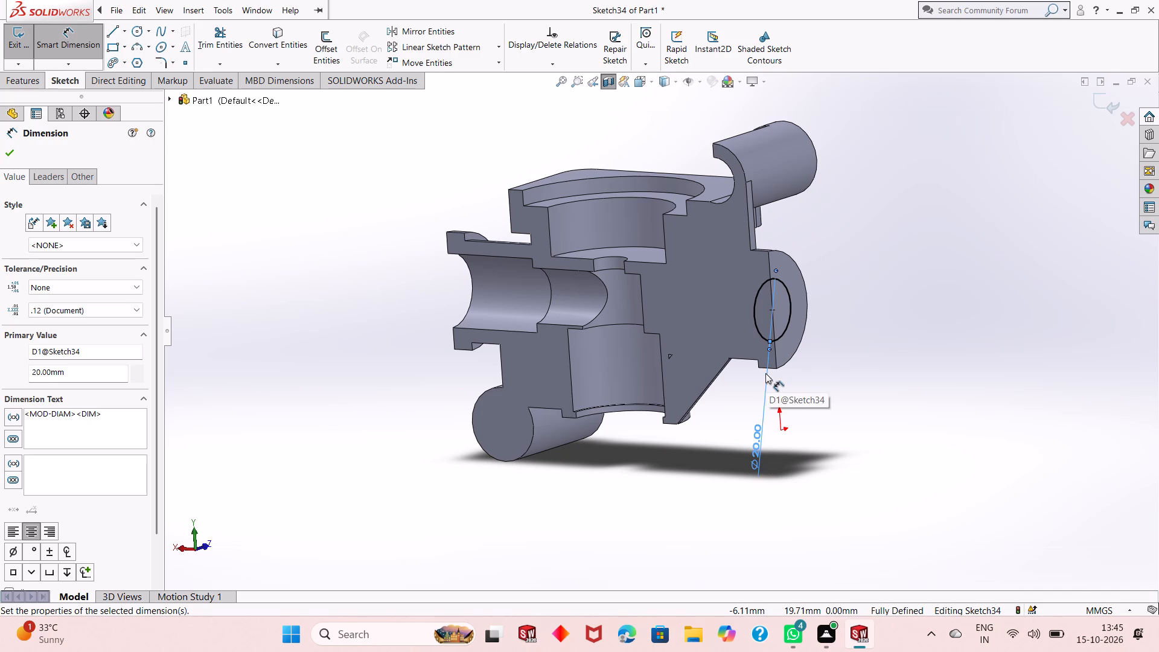
{"action": "middle_click_drag", "start_coordinate": [851, 325], "coordinate": [886, 307]}
{"action": "left_click", "coordinate": [12, 149]}
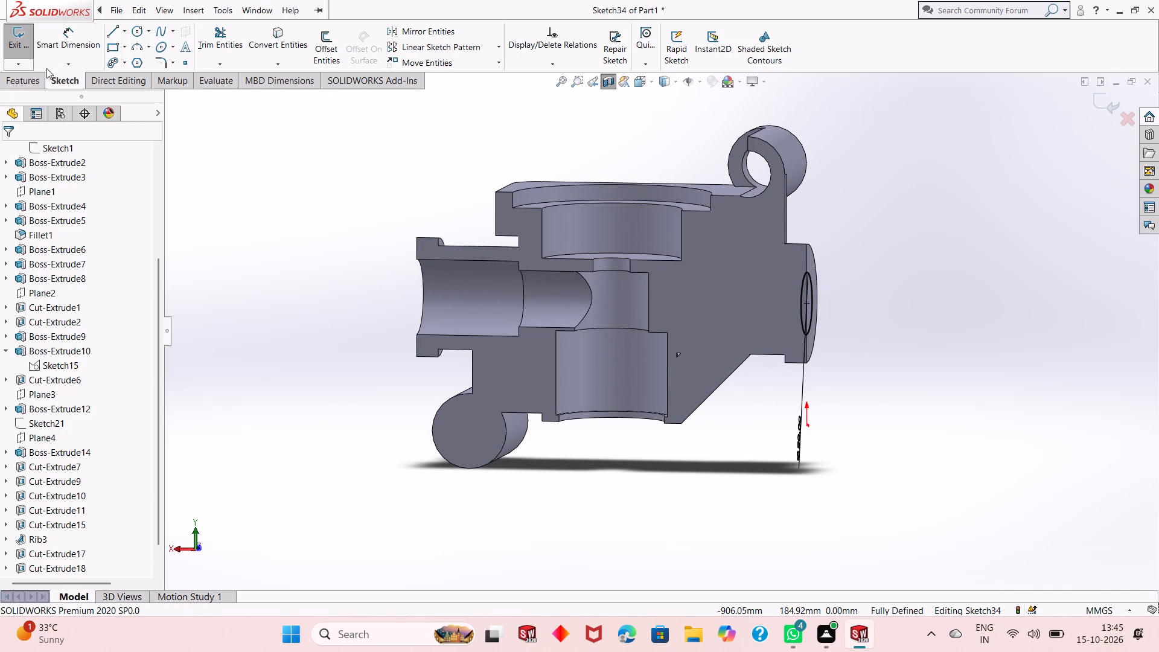
Start an extruded cut of the 20 mm circle into the body with a blind depth of 50 mm.
{"action": "left_click", "coordinate": [35, 85]}
{"action": "left_click", "coordinate": [205, 40]}
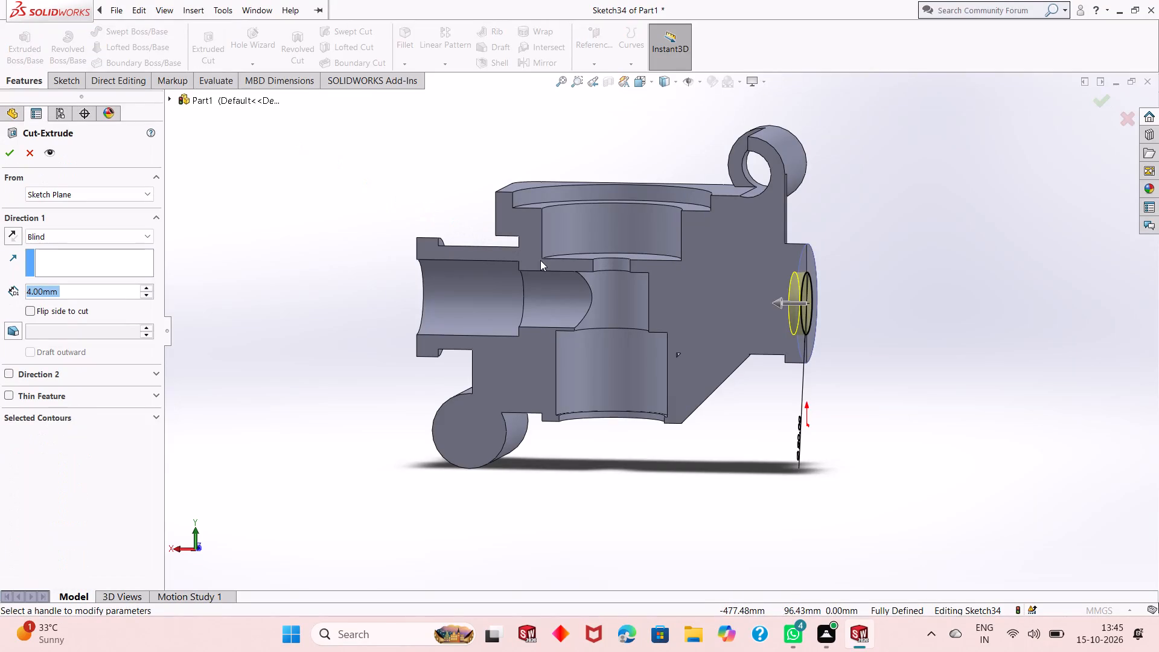
{"action": "key", "text": "5"}
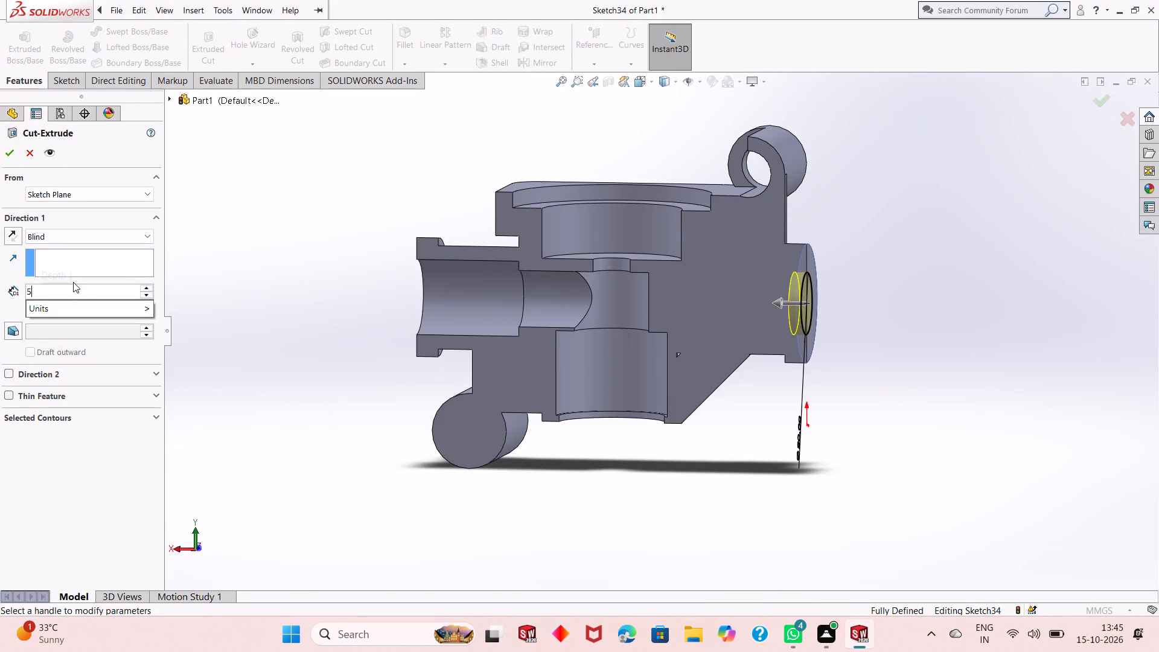
{"action": "key", "text": "0"}
{"action": "key", "text": "Return"}
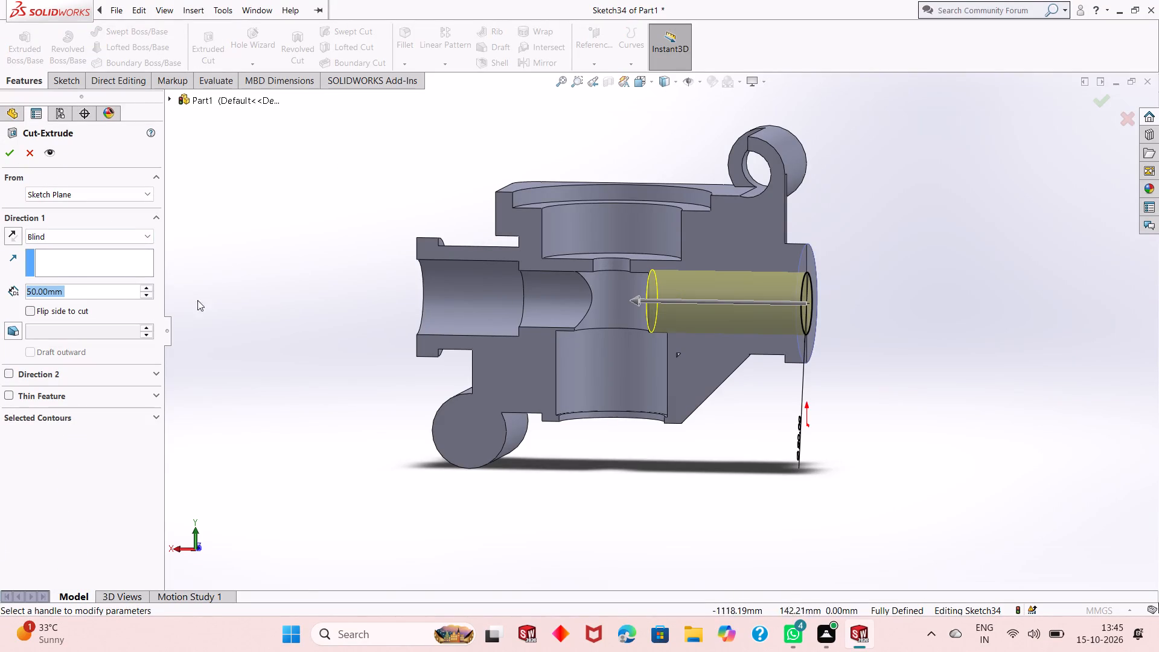
Examine how far the previewed cut reaches into the central vertical bore in the section view.
{"action": "middle_click_drag", "start_coordinate": [630, 307], "coordinate": [641, 302]}
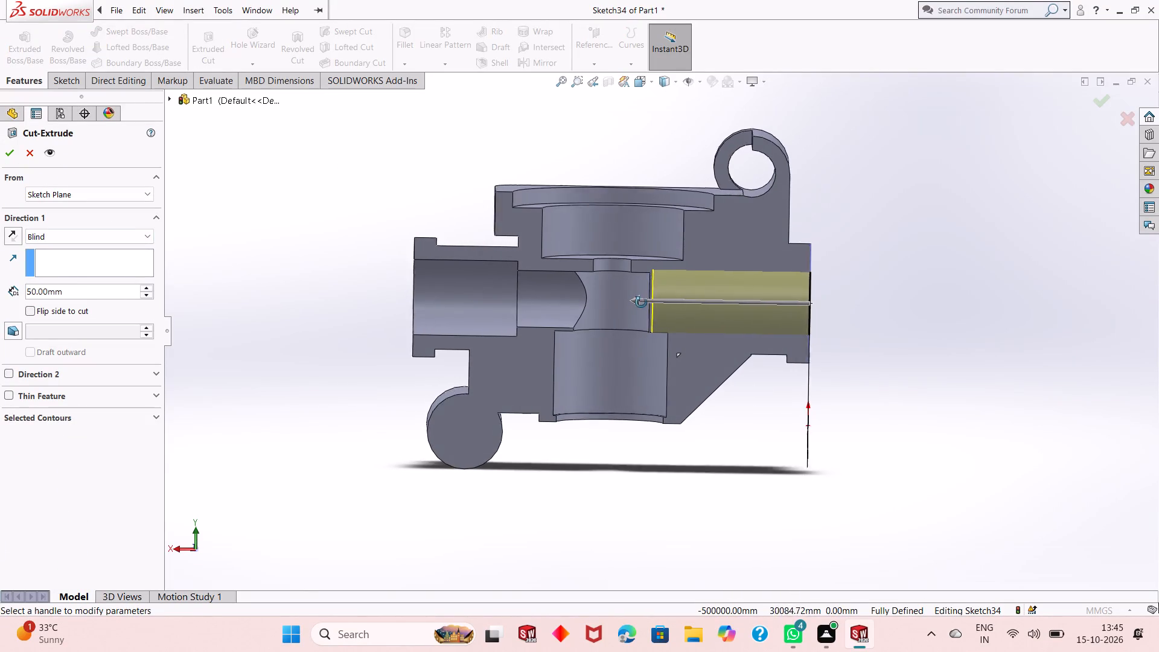
{"action": "middle_click_drag", "start_coordinate": [641, 302], "coordinate": [639, 303]}
{"action": "scroll", "coordinate": [671, 272], "scroll_direction": "down", "scroll_amount": 5}
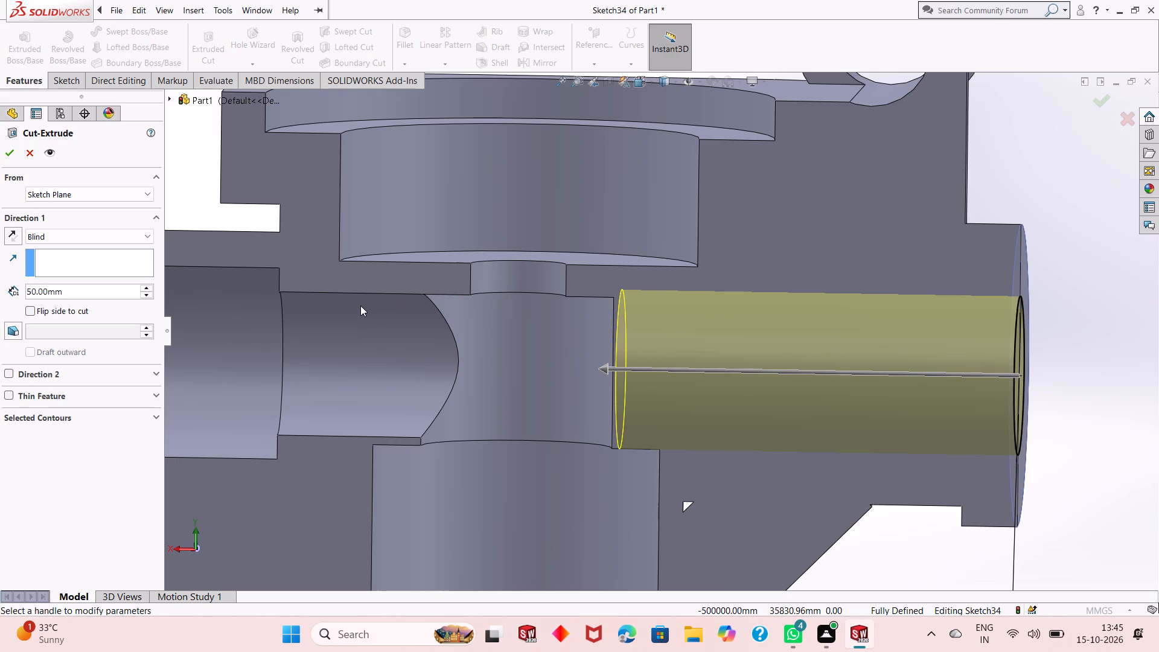
{"action": "middle_click_drag", "start_coordinate": [556, 429], "coordinate": [548, 413]}
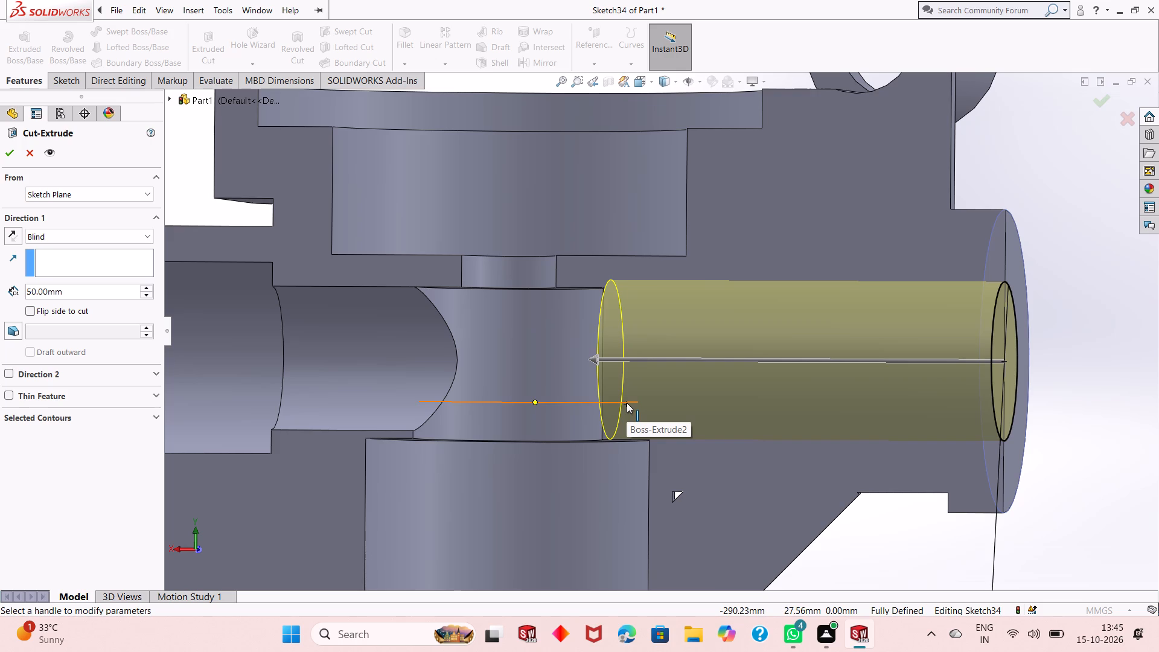
{"action": "scroll", "coordinate": [627, 403], "scroll_direction": "up", "scroll_amount": 2}
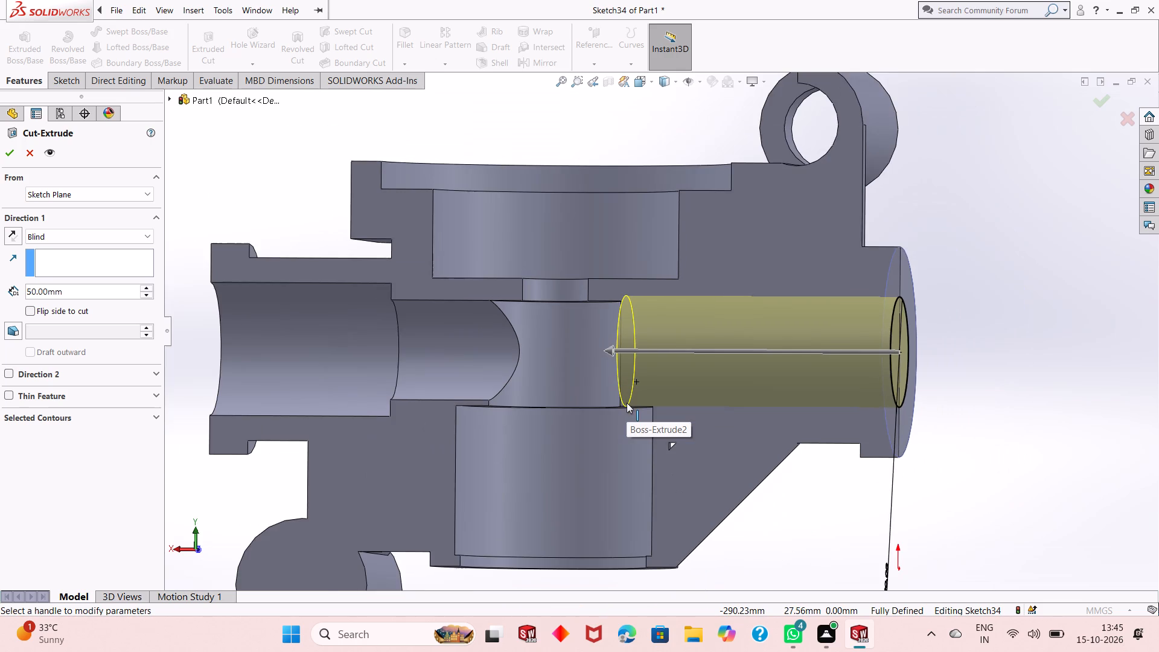
{"action": "scroll", "coordinate": [627, 403], "scroll_direction": "up", "scroll_amount": 1}
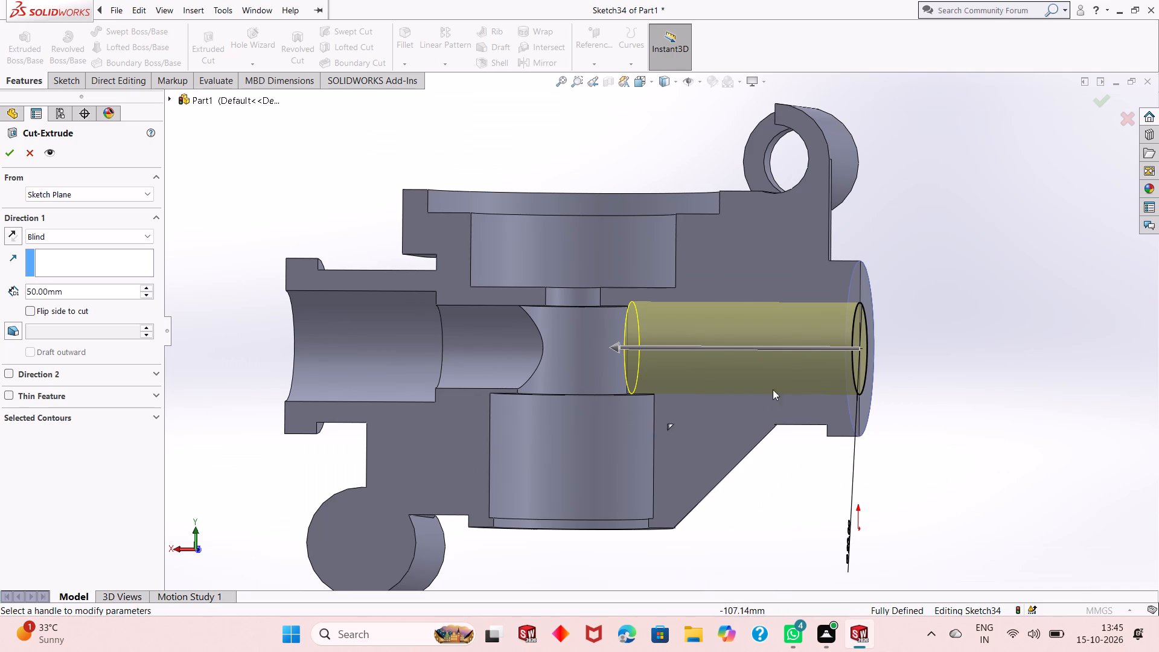
{"action": "scroll", "coordinate": [704, 367], "scroll_direction": "down", "scroll_amount": 2}
{"action": "scroll", "coordinate": [704, 367], "scroll_direction": "up", "scroll_amount": 3}
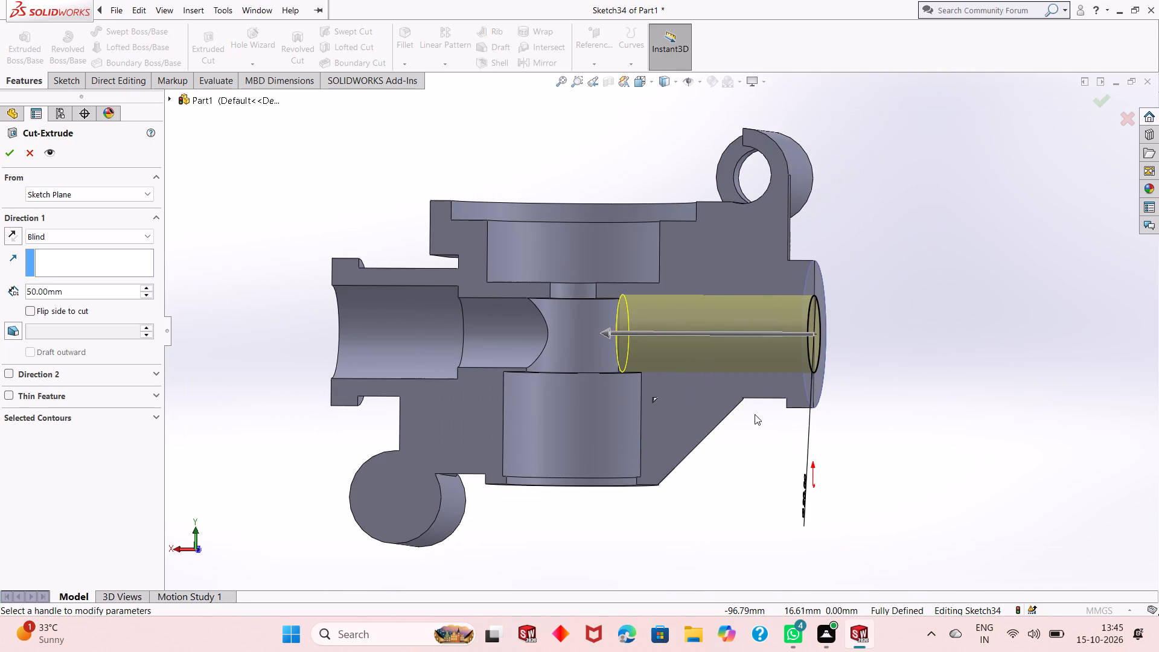
{"action": "scroll", "coordinate": [749, 412], "scroll_direction": "up", "scroll_amount": 1}
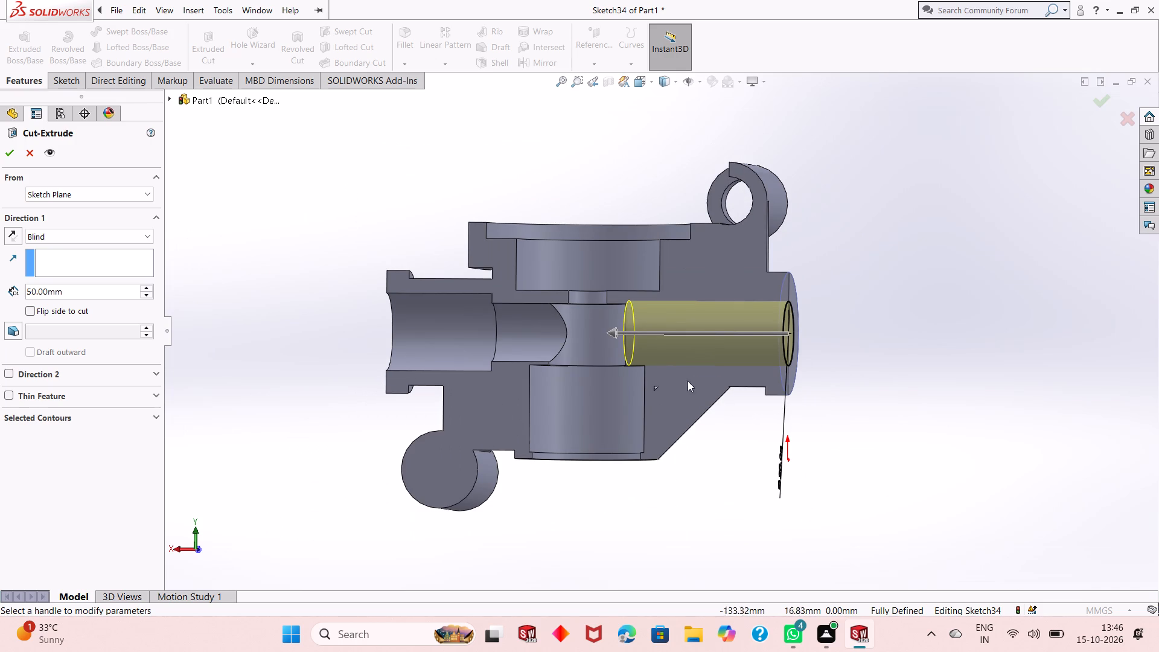
Abandon the pending cut and set the diameter of the circle on the boss end face to 24 mm.
{"action": "middle_click_drag", "start_coordinate": [803, 442], "coordinate": [753, 493]}
{"action": "double_click", "coordinate": [706, 507]}
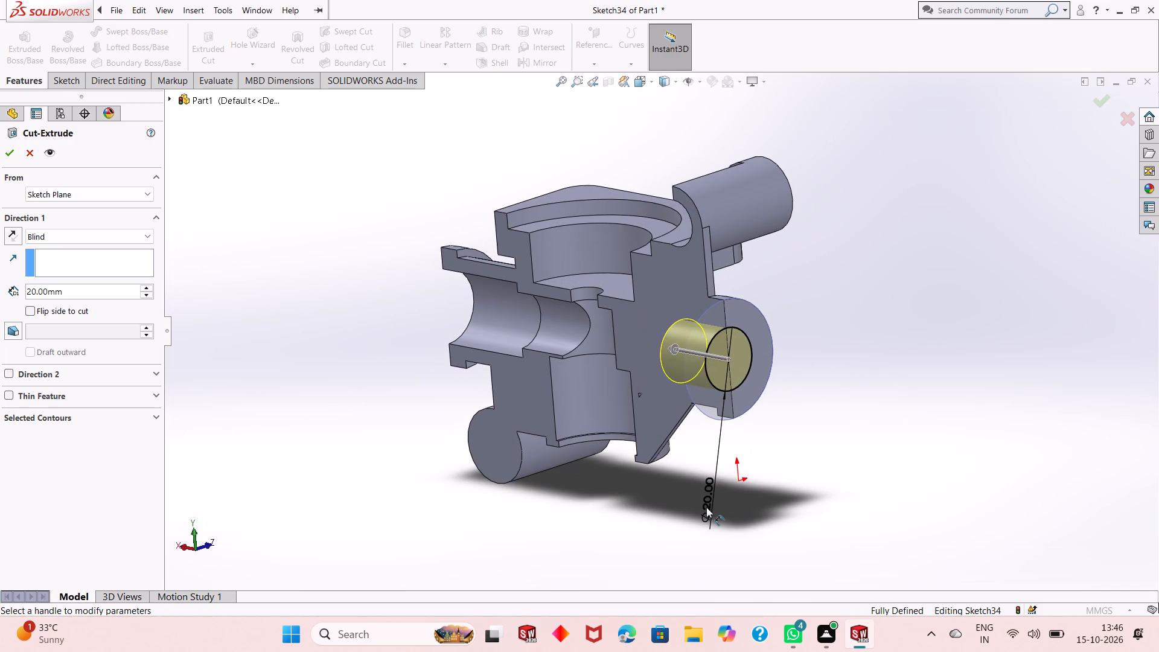
{"action": "double_click", "coordinate": [706, 507]}
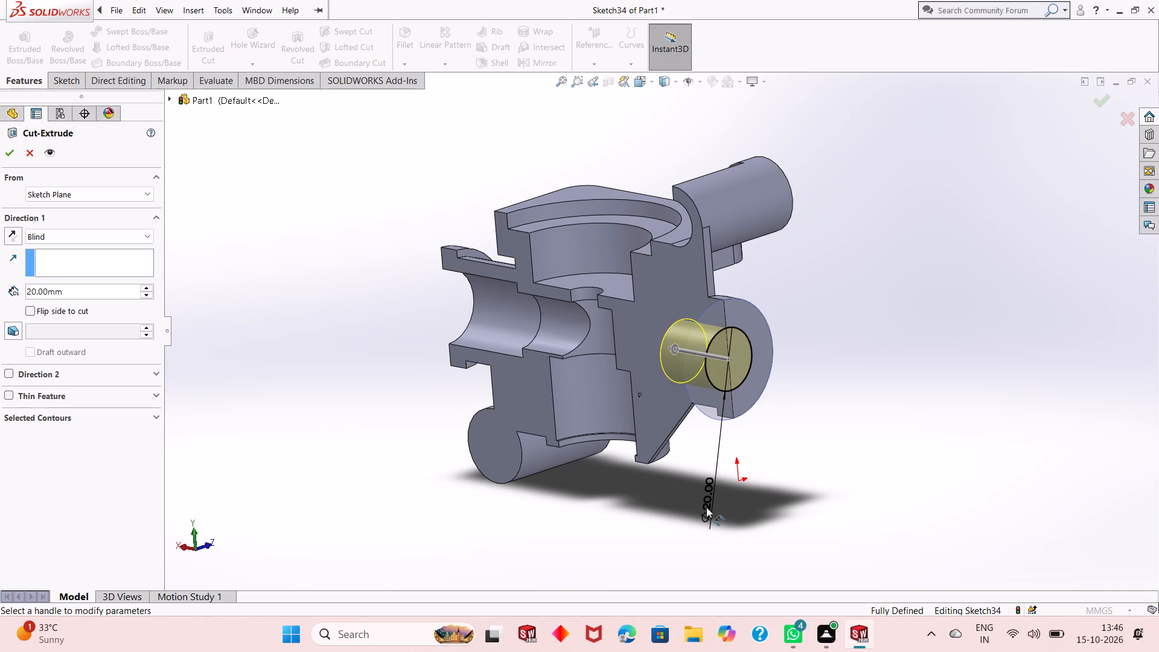
{"action": "triple_click", "coordinate": [706, 507]}
{"action": "left_click", "coordinate": [706, 507]}
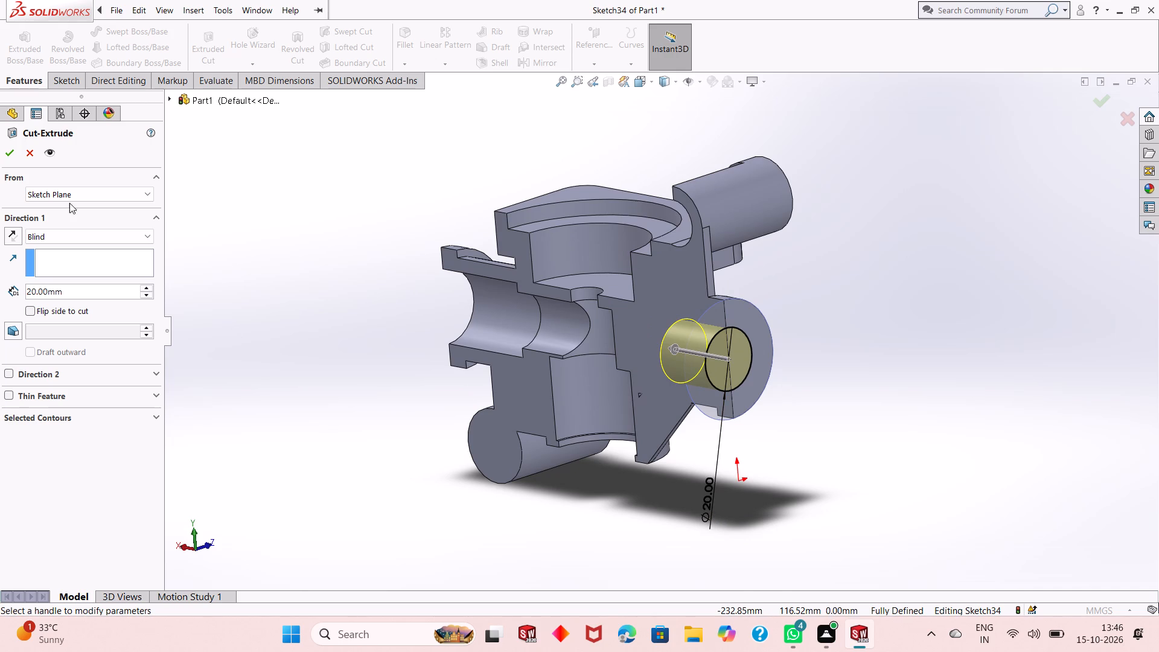
{"action": "left_click", "coordinate": [27, 147]}
{"action": "double_click", "coordinate": [704, 503]}
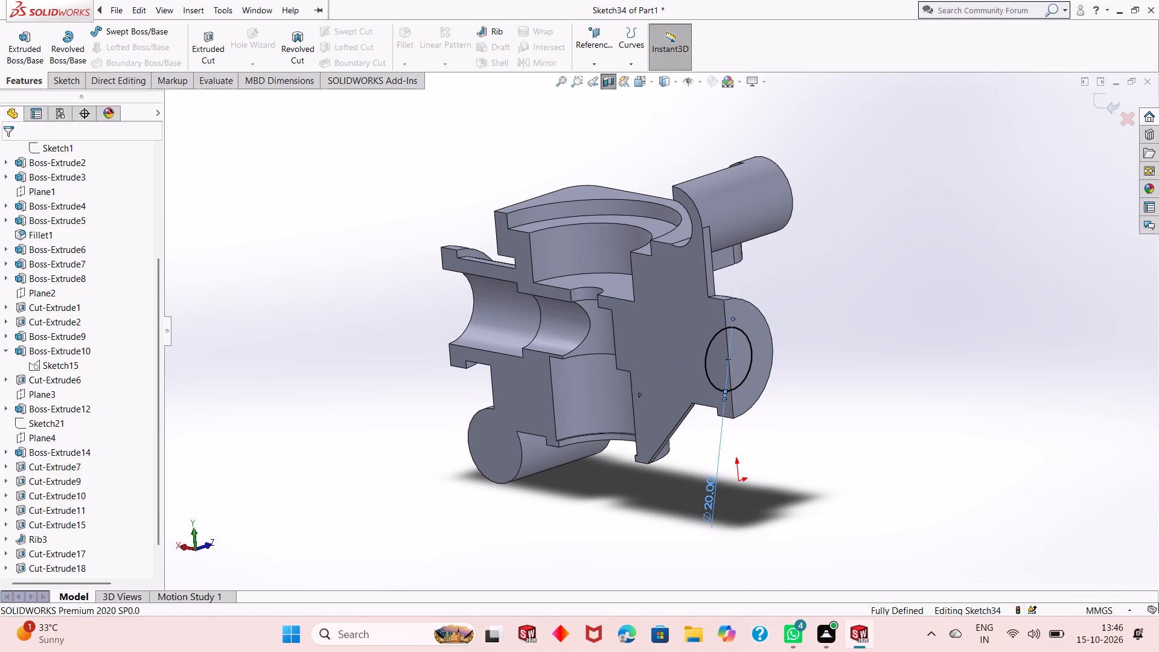
{"action": "double_click", "coordinate": [706, 502]}
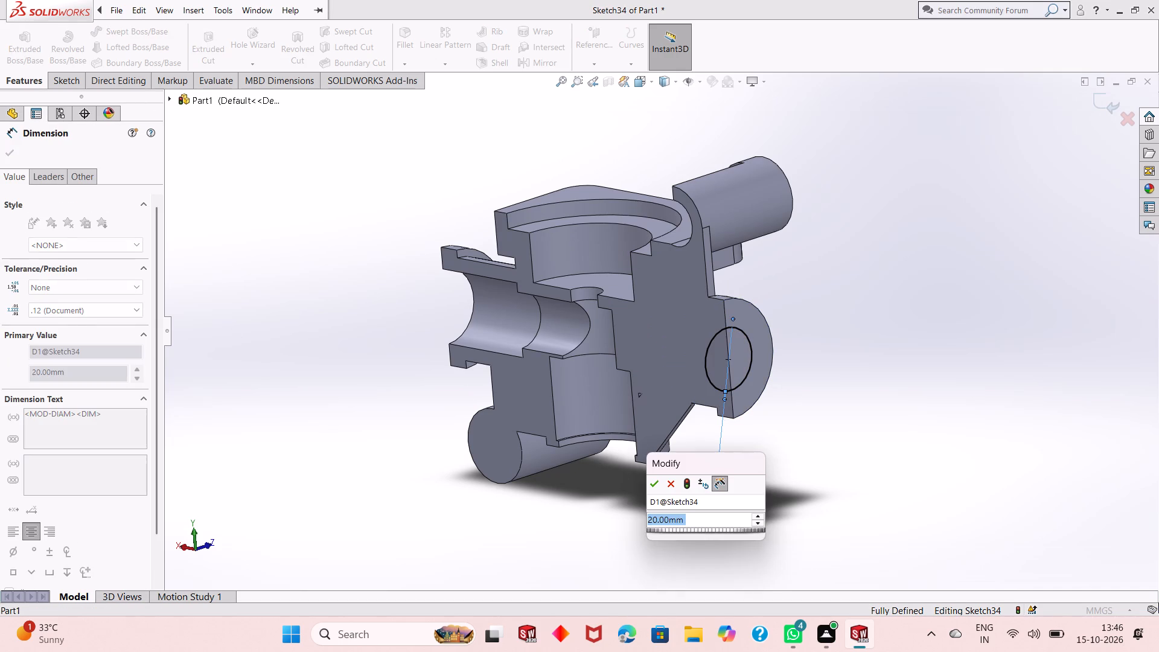
{"action": "type", "text": "24"}
{"action": "key", "text": "Return"}
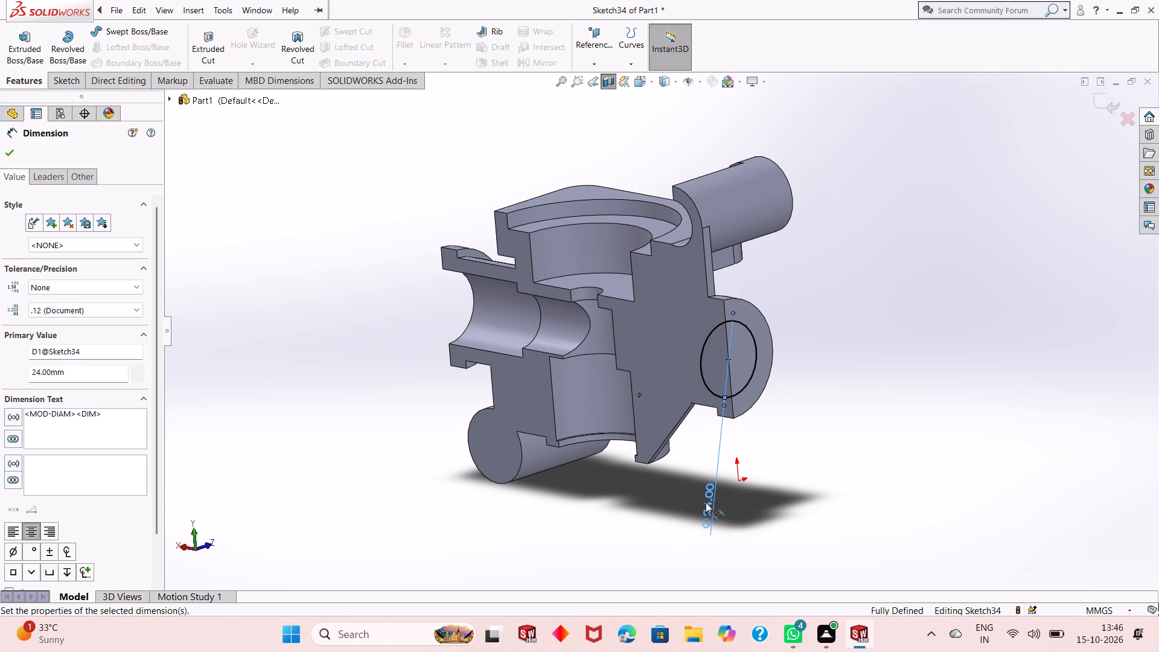
{"action": "left_click", "coordinate": [1, 149]}
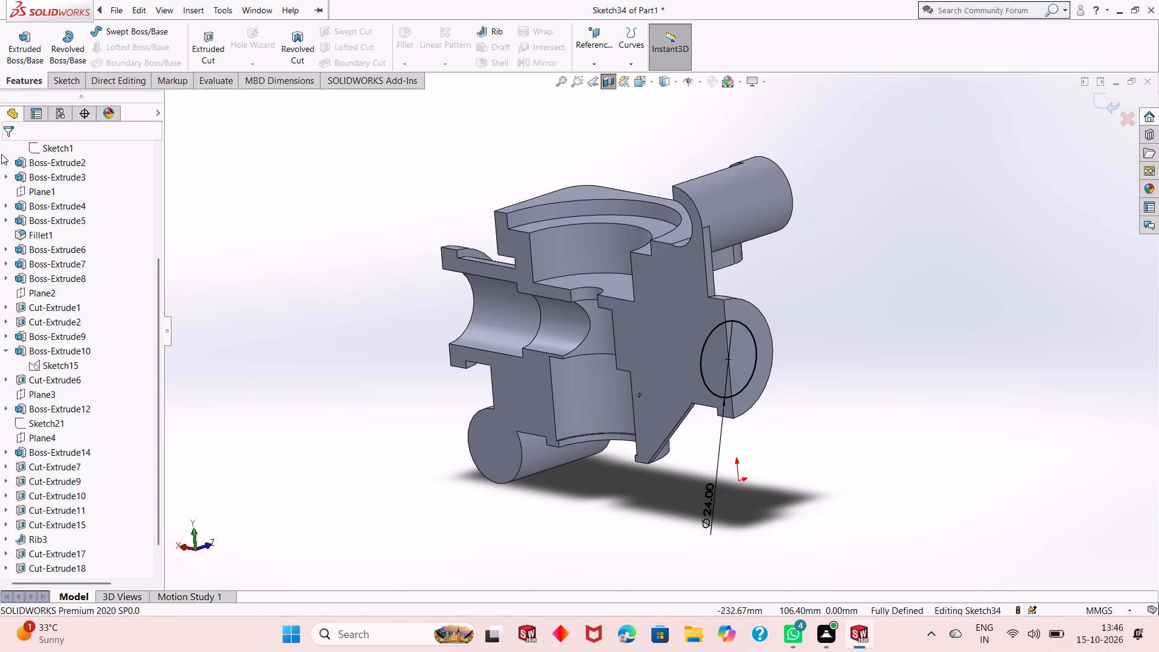
Extrude-cut the 24 mm circle into the body to a blind depth of 40.5 mm, calculated as 63 minus 22.5.
{"action": "left_click", "coordinate": [206, 50]}
{"action": "middle_click_drag", "start_coordinate": [605, 370], "coordinate": [659, 330]}
{"action": "scroll", "coordinate": [662, 322], "scroll_direction": "down", "scroll_amount": 2}
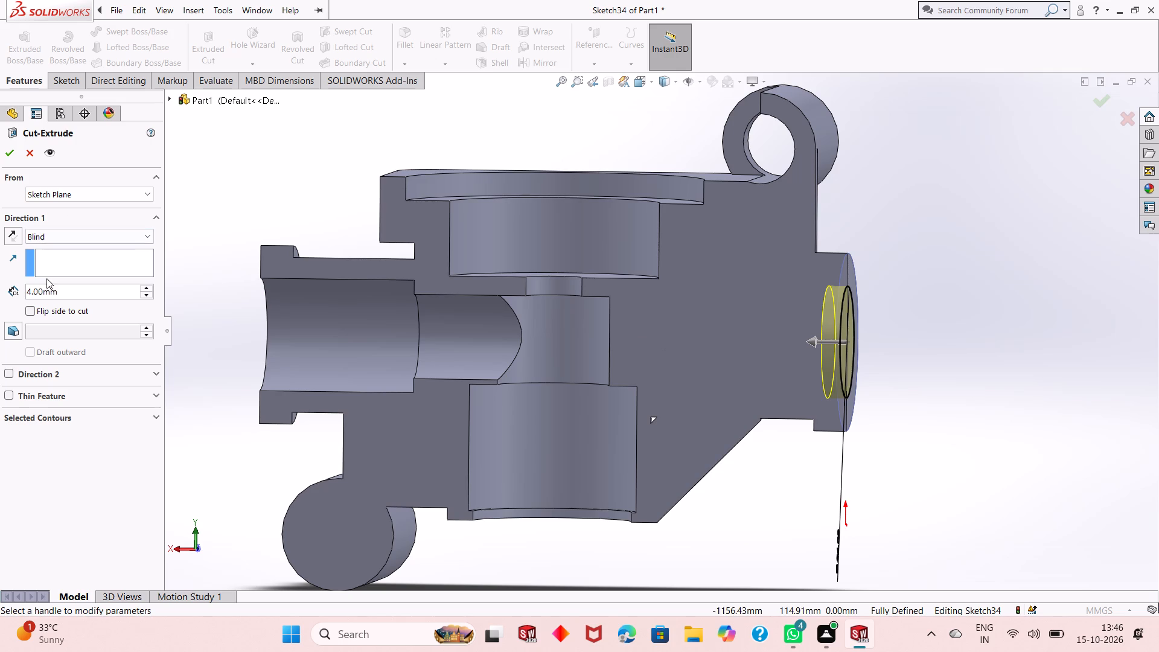
{"action": "triple_click", "coordinate": [69, 295]}
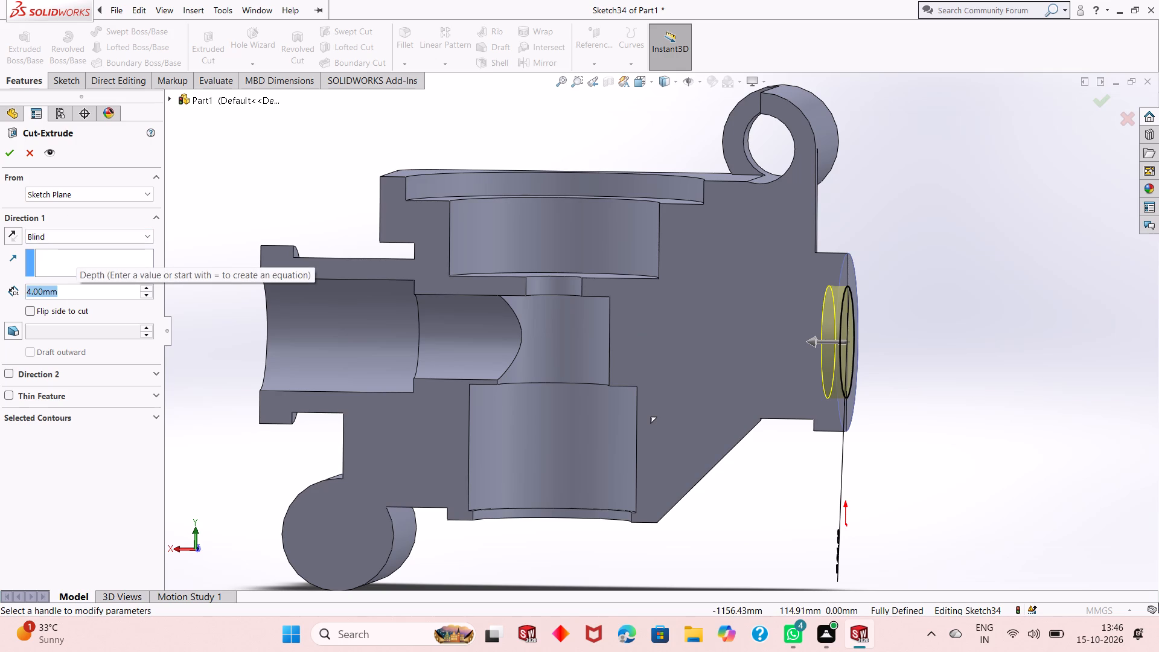
{"action": "type", "text": "126-"}
{"action": "type", "text": "/2"}
{"action": "key", "text": "Return"}
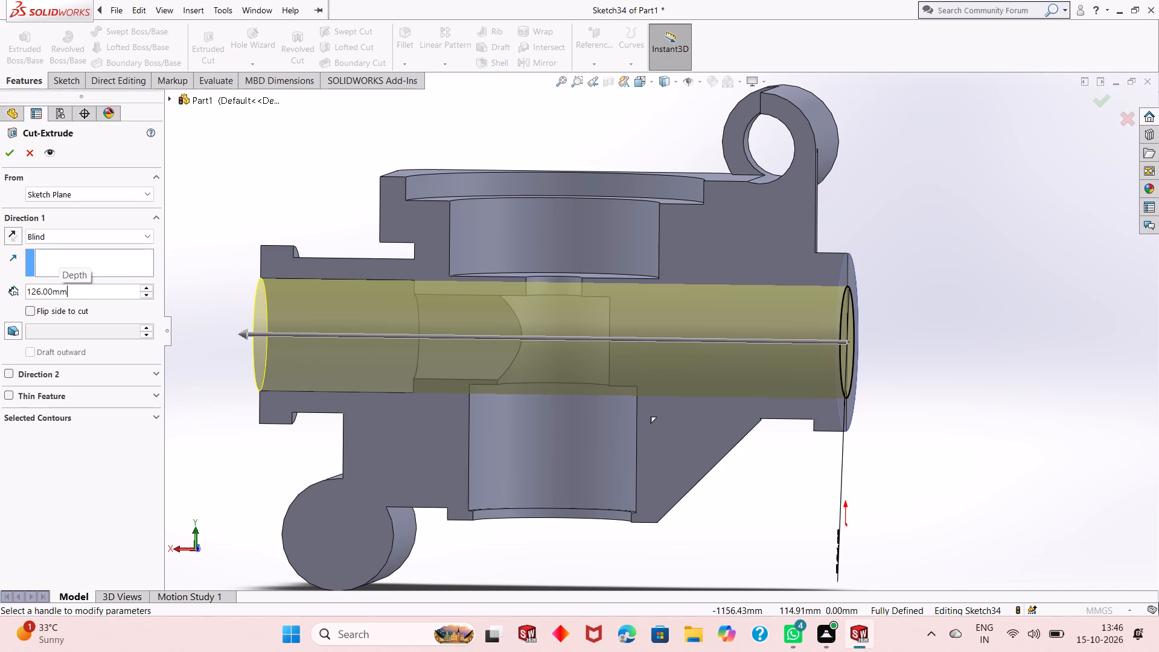
{"action": "double_click", "coordinate": [70, 294]}
{"action": "type", "text": "129"}
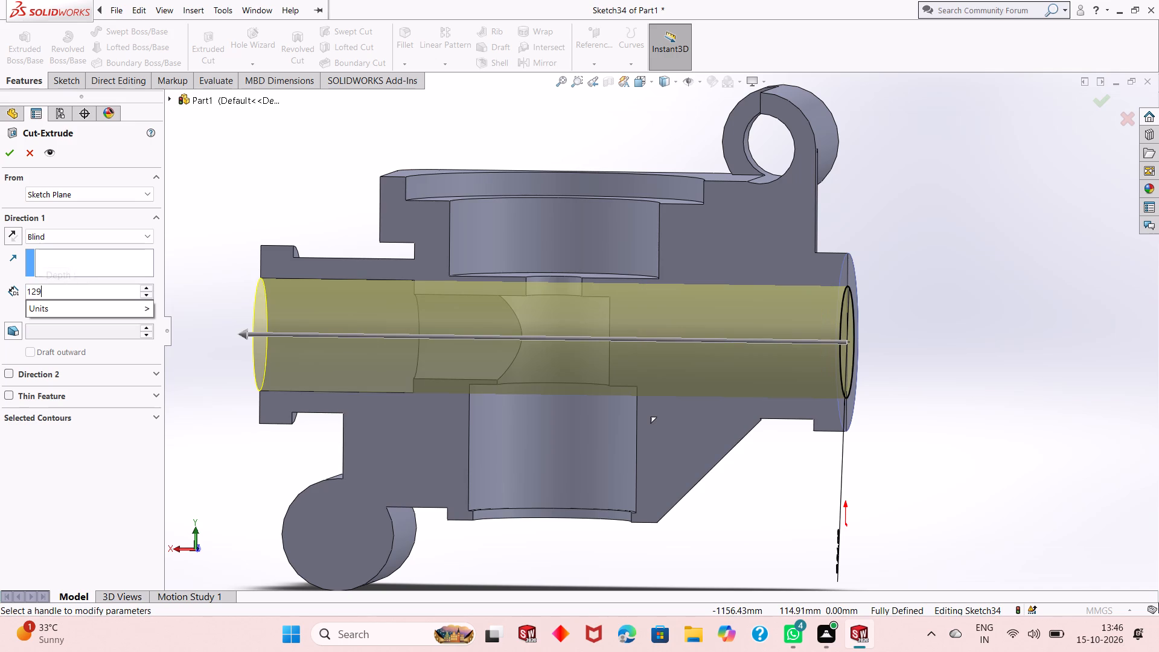
{"action": "key", "text": "BackSpace"}
{"action": "key", "text": "3"}
{"action": "key", "text": "BackSpace"}
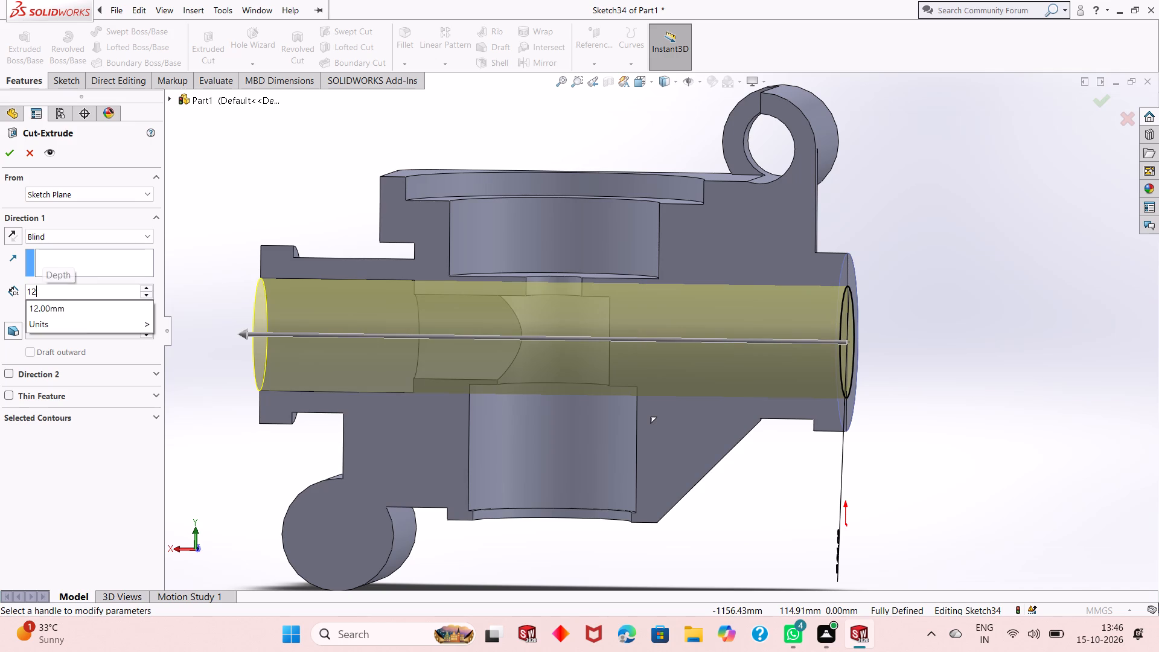
{"action": "type", "text": "6/2"}
{"action": "key", "text": "Return"}
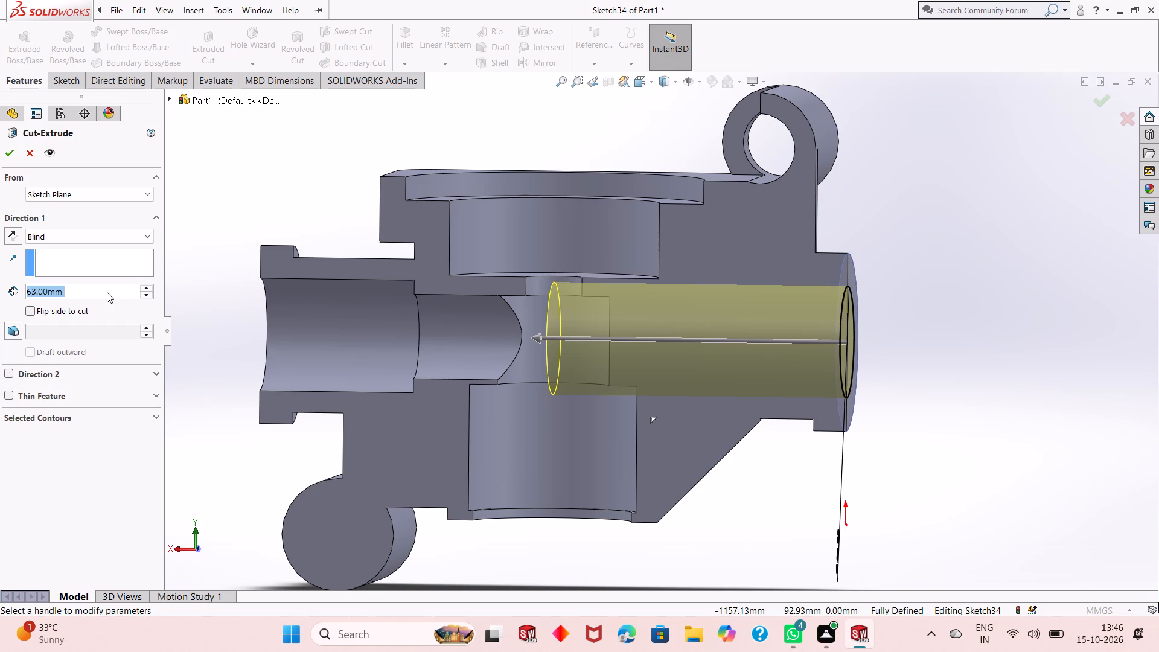
{"action": "type", "text": "63-22.5"}
{"action": "key", "text": "Return"}
{"action": "middle_click_drag", "start_coordinate": [623, 400], "coordinate": [634, 370]}
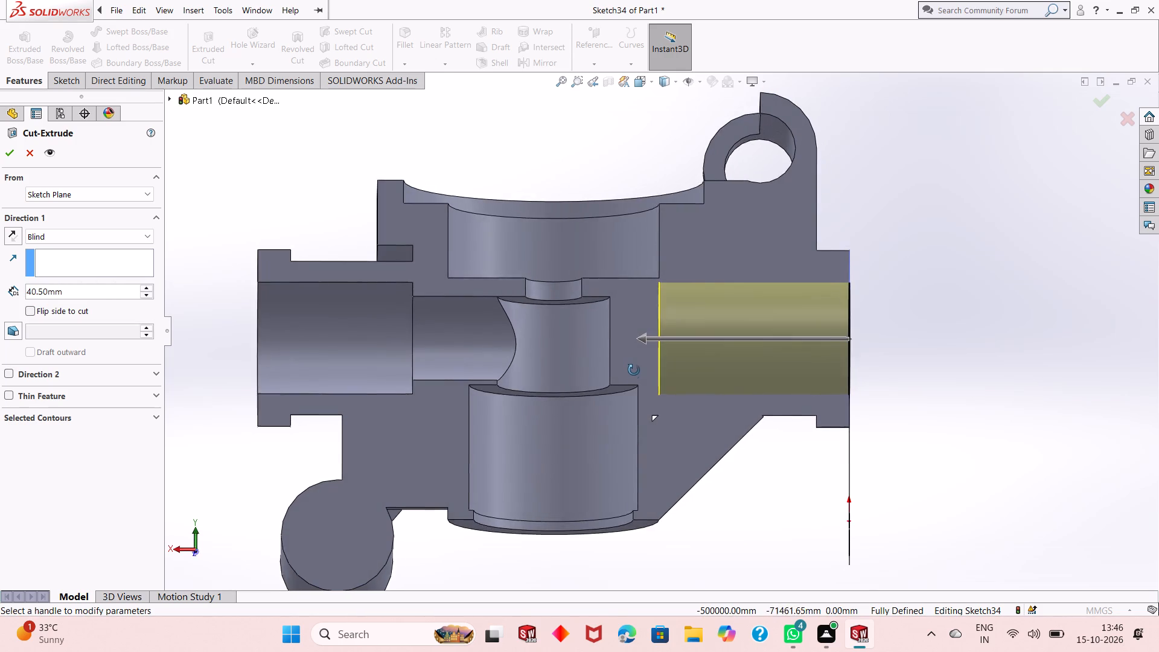
{"action": "middle_click_drag", "start_coordinate": [634, 370], "coordinate": [634, 390]}
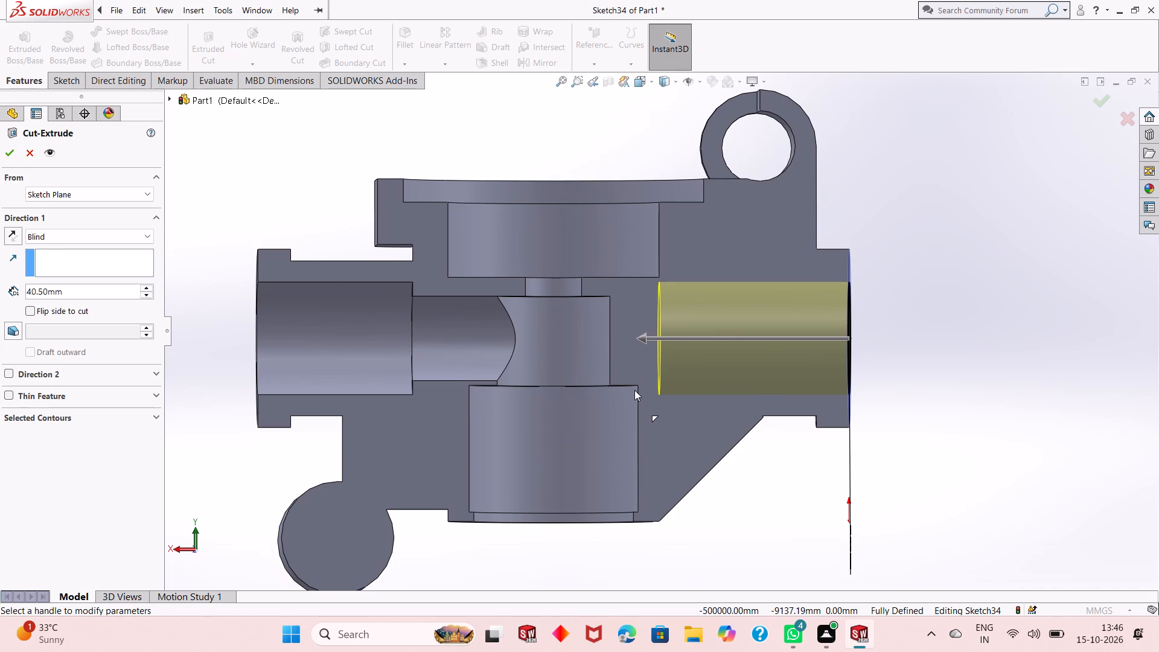
{"action": "left_click", "coordinate": [3, 147]}
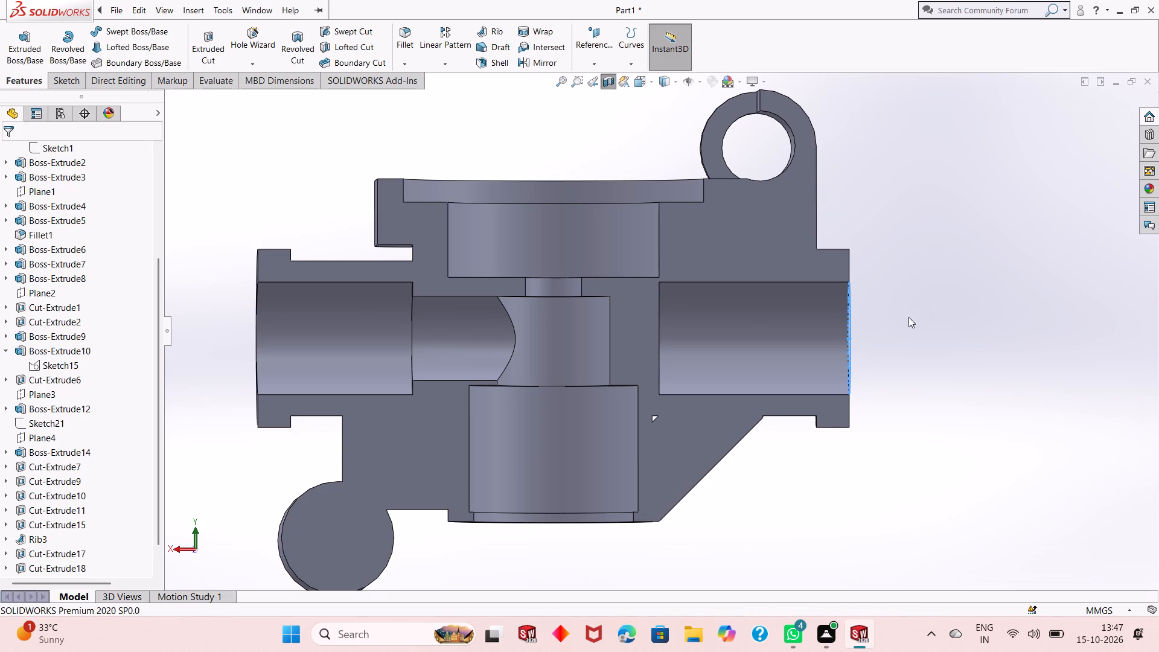
{"action": "key", "text": "Escape"}
Open a sketch on the flat inner end face of the 24 mm blind bore.
{"action": "middle_click_drag", "start_coordinate": [791, 359], "coordinate": [760, 387]}
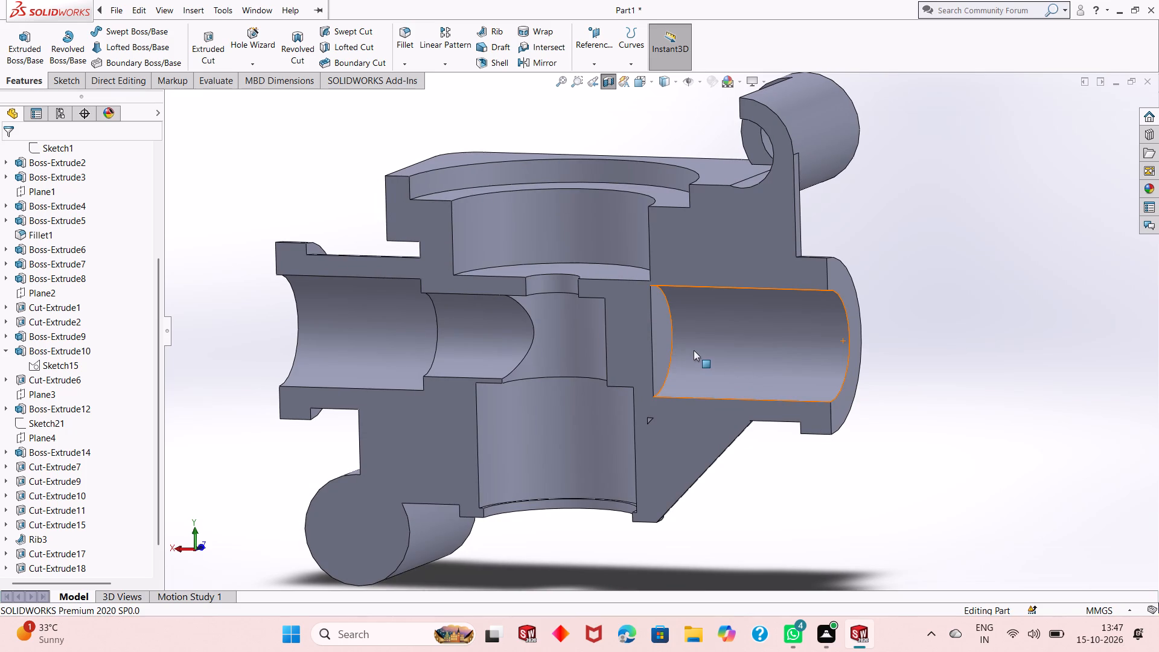
{"action": "left_click", "coordinate": [660, 354]}
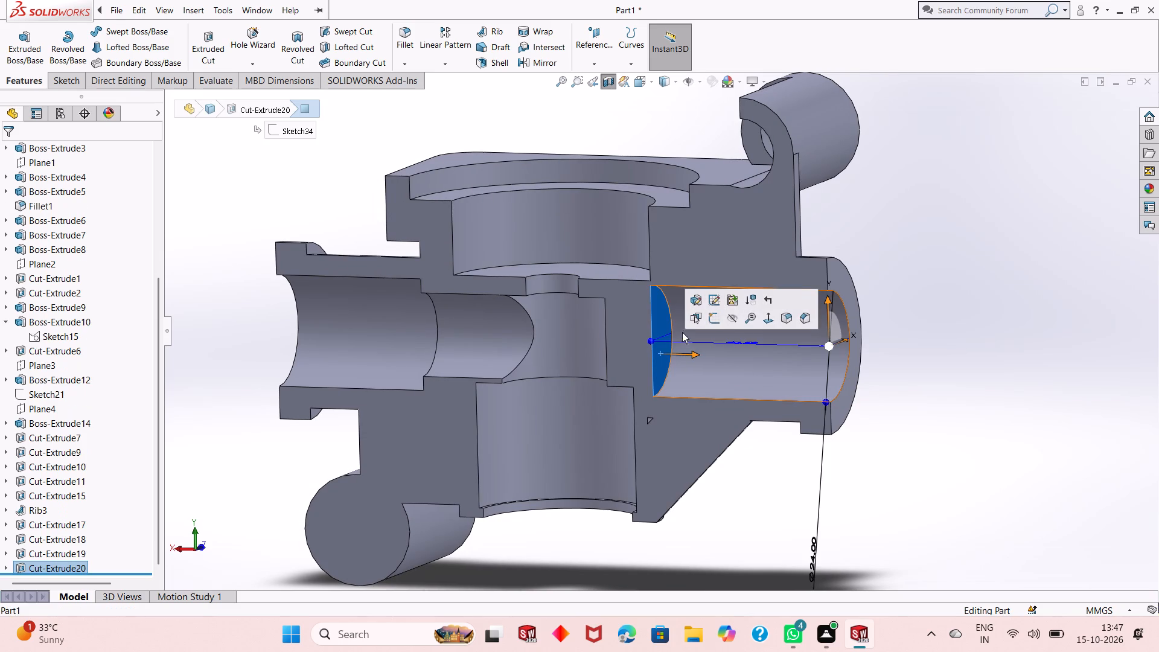
{"action": "left_click", "coordinate": [714, 314]}
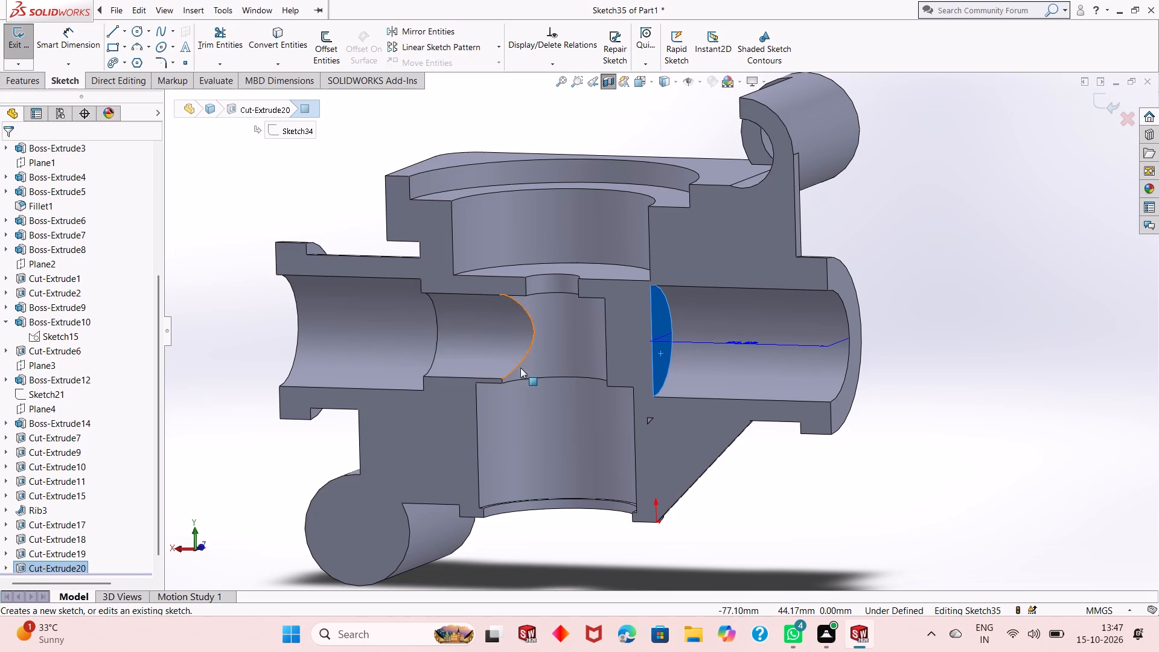
{"action": "middle_click_drag", "start_coordinate": [520, 368], "coordinate": [542, 353]}
{"action": "middle_click_drag", "start_coordinate": [533, 336], "coordinate": [510, 345]}
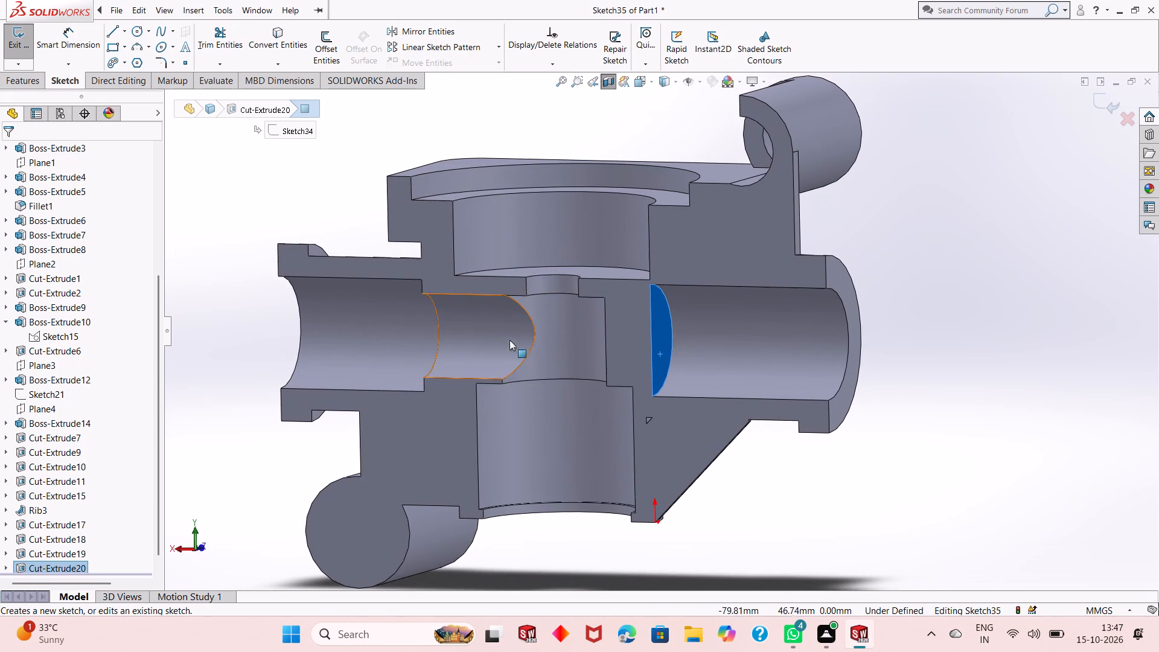
{"action": "key", "text": "Escape"}
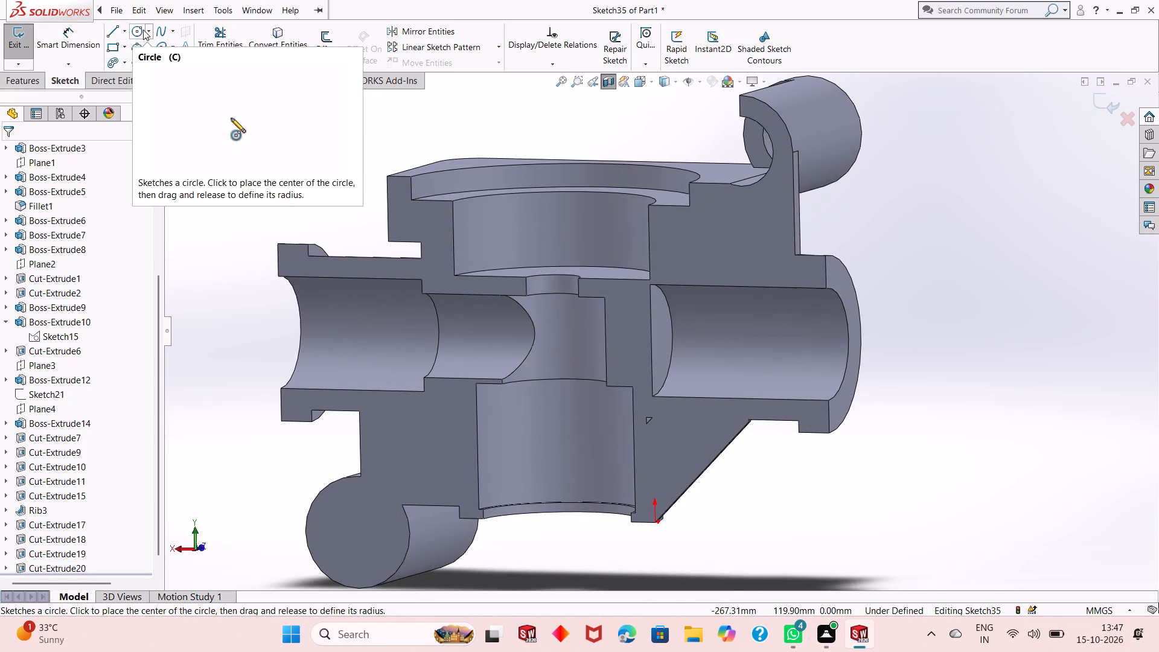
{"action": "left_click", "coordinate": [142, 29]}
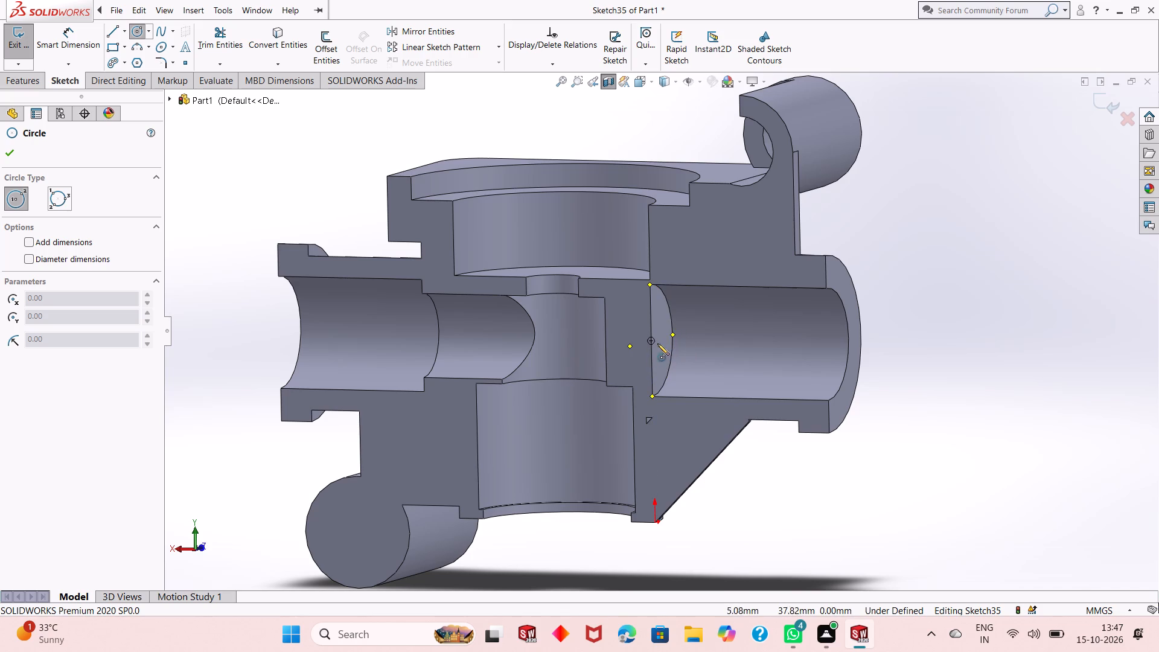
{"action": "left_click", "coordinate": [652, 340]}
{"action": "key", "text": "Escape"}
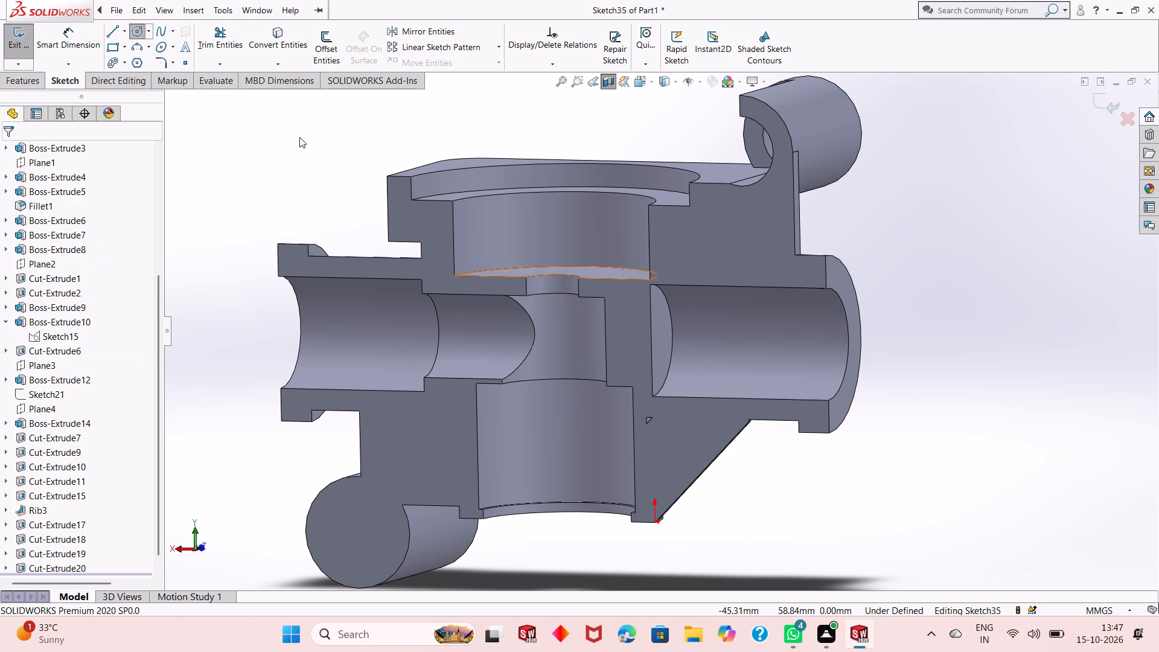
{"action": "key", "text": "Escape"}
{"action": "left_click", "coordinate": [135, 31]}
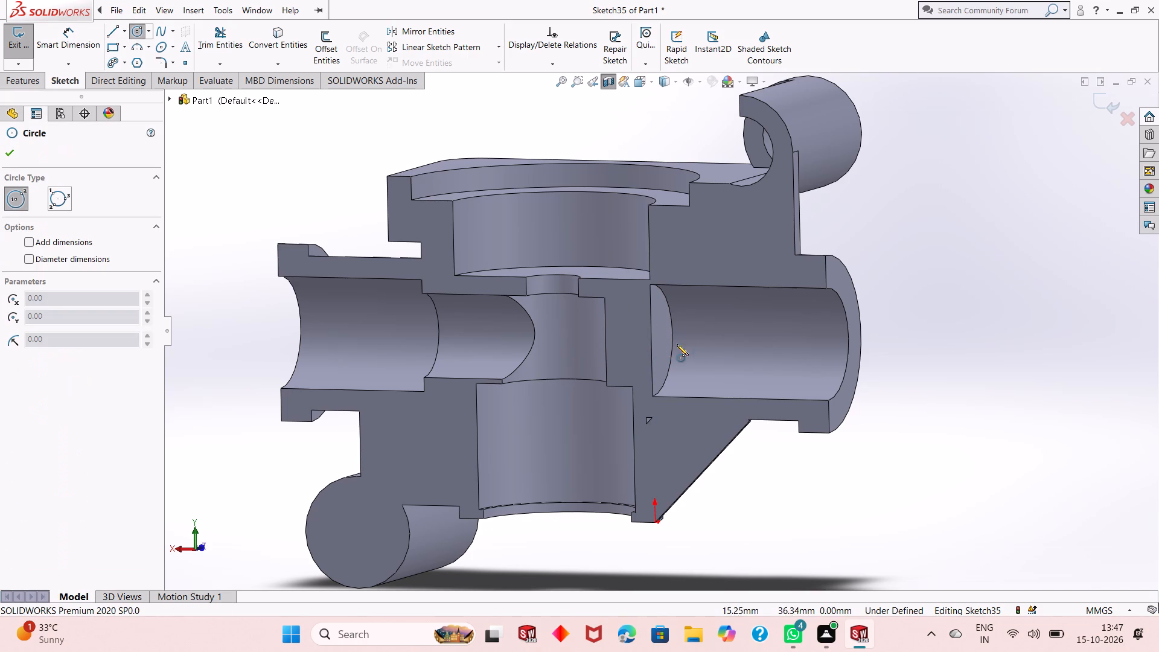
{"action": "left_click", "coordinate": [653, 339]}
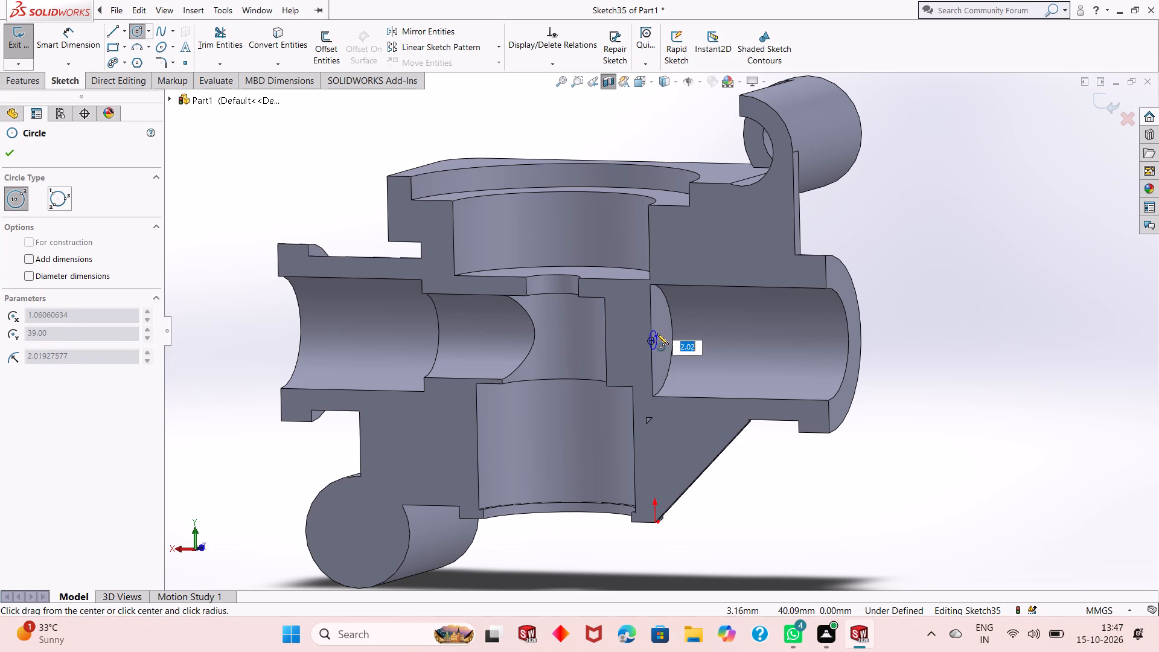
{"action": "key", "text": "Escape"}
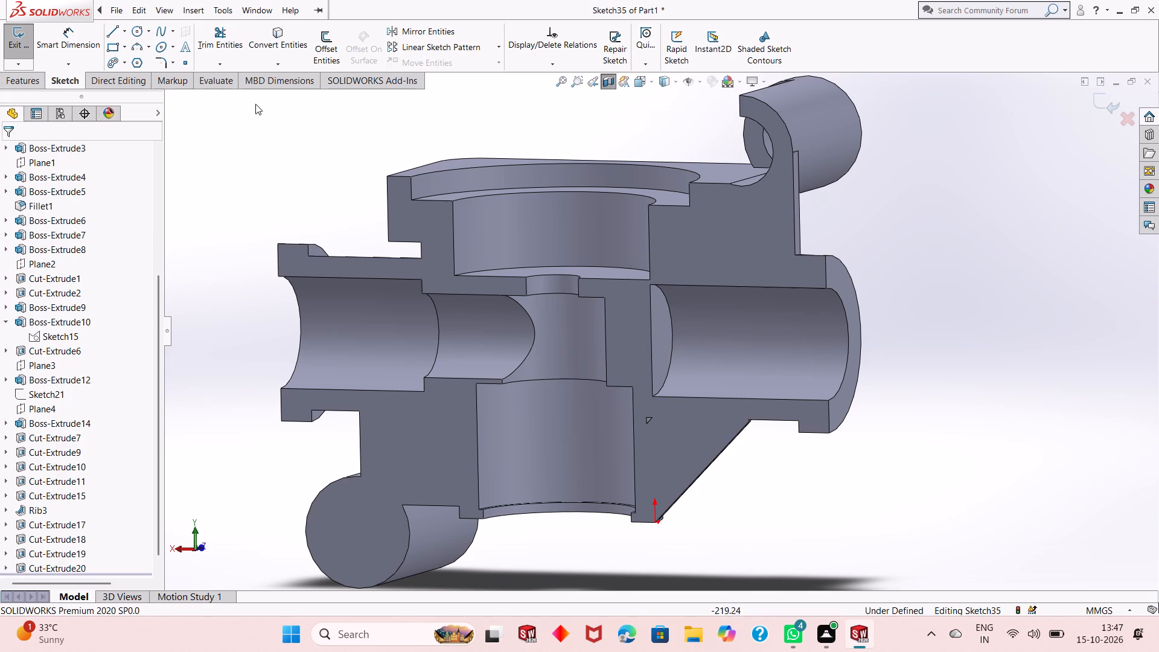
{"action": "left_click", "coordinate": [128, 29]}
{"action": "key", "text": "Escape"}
Sketch a circle about 16.5 mm in diameter, centred on the inner end face of the 24 mm bore.
{"action": "left_click", "coordinate": [135, 30]}
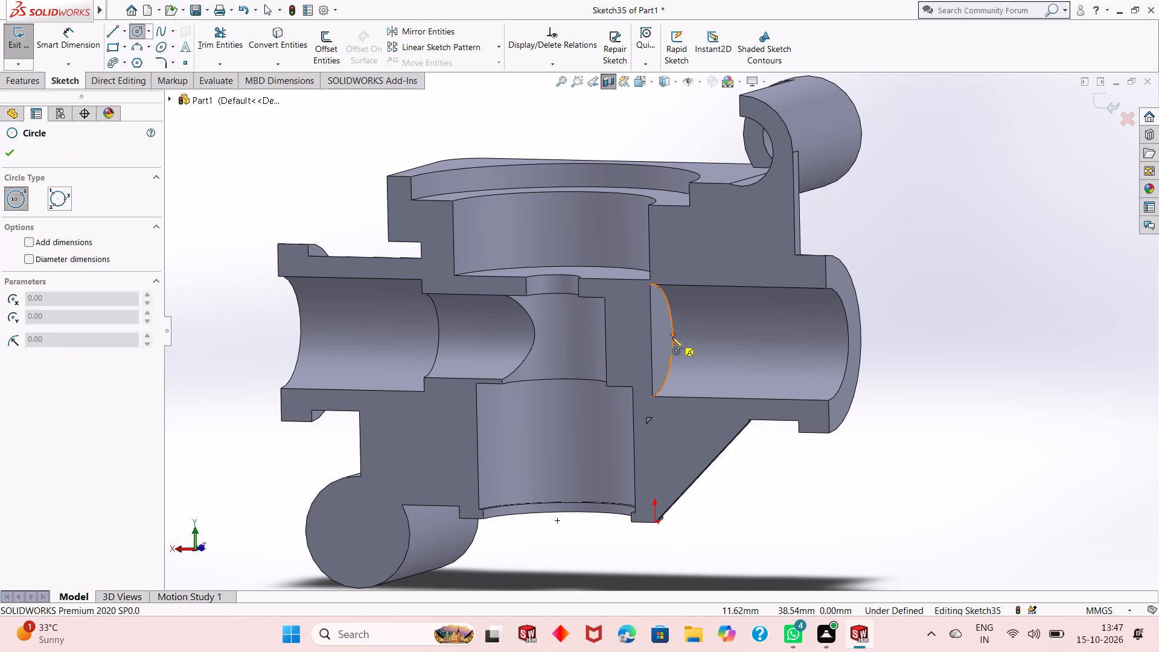
{"action": "left_click", "coordinate": [652, 341]}
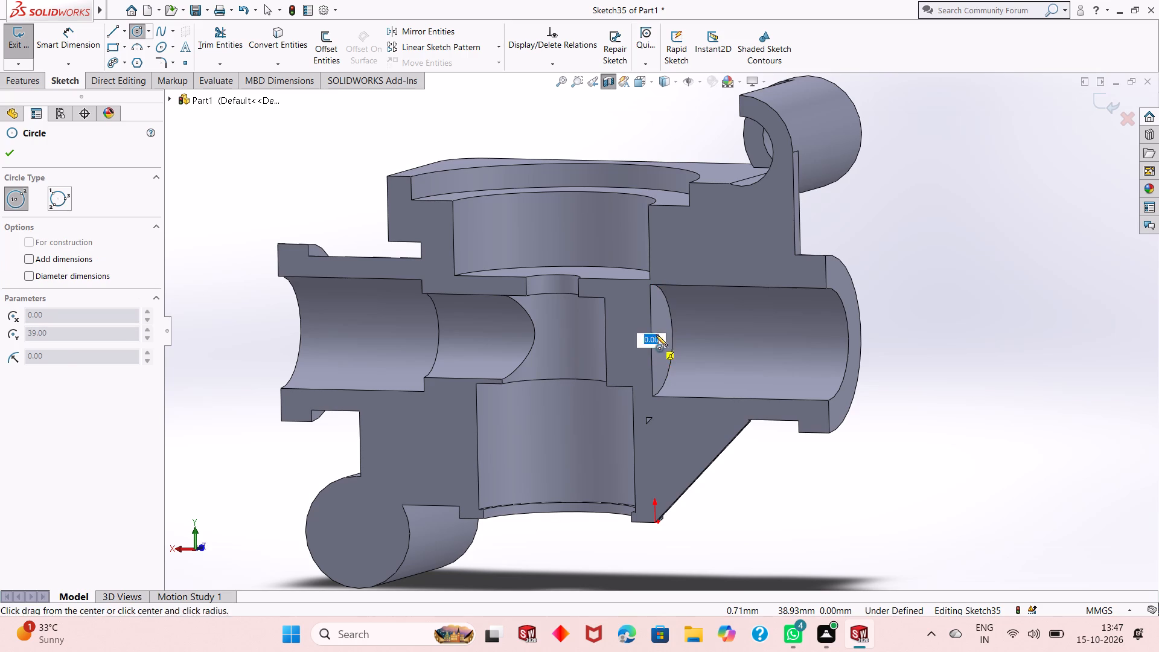
{"action": "left_click", "coordinate": [664, 320]}
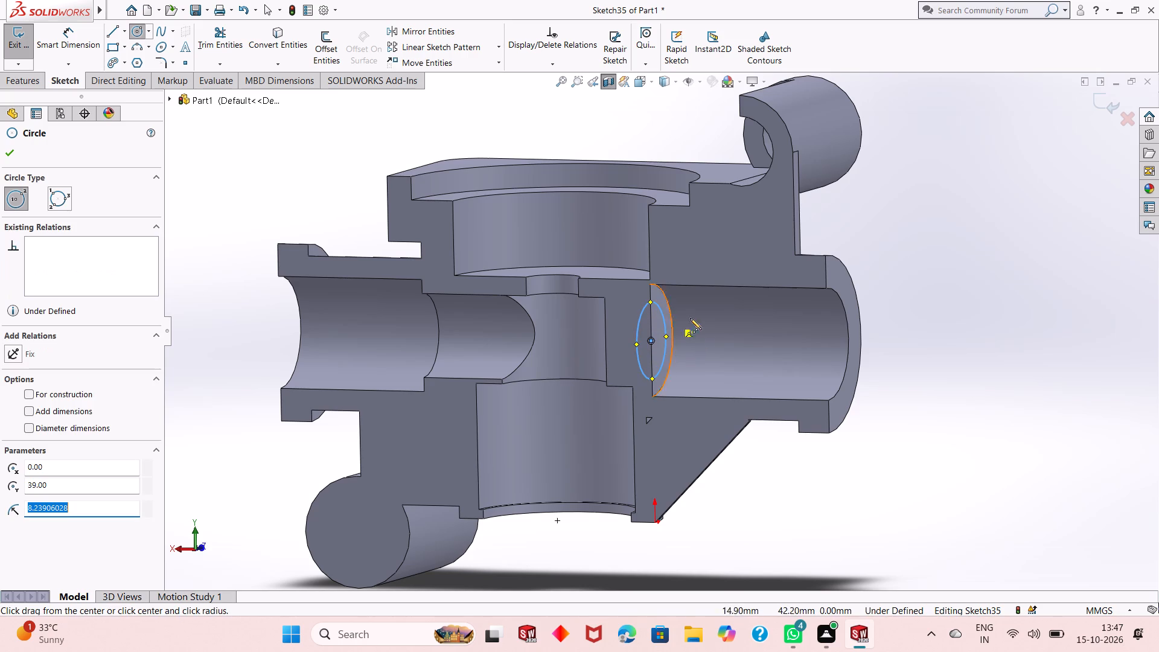
{"action": "right_click", "coordinate": [905, 273]}
{"action": "left_click", "coordinate": [916, 286]}
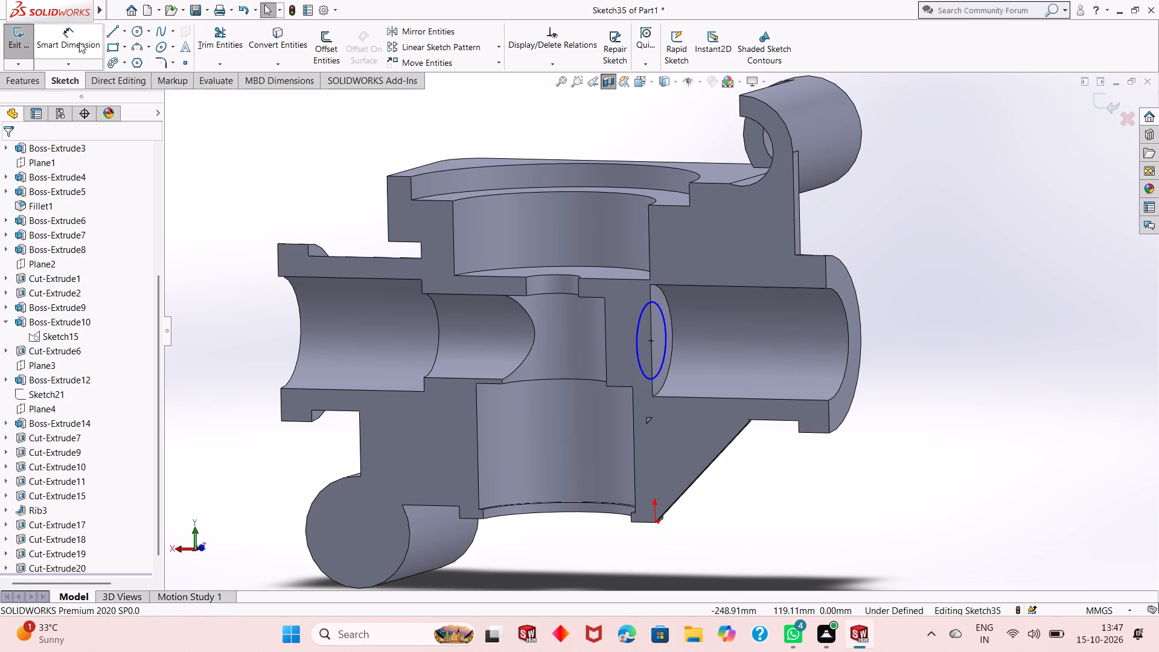
Dimension the circle on the bore's inner end face to a diameter of 20 mm.
{"action": "left_click", "coordinate": [76, 39]}
{"action": "left_click", "coordinate": [650, 377]}
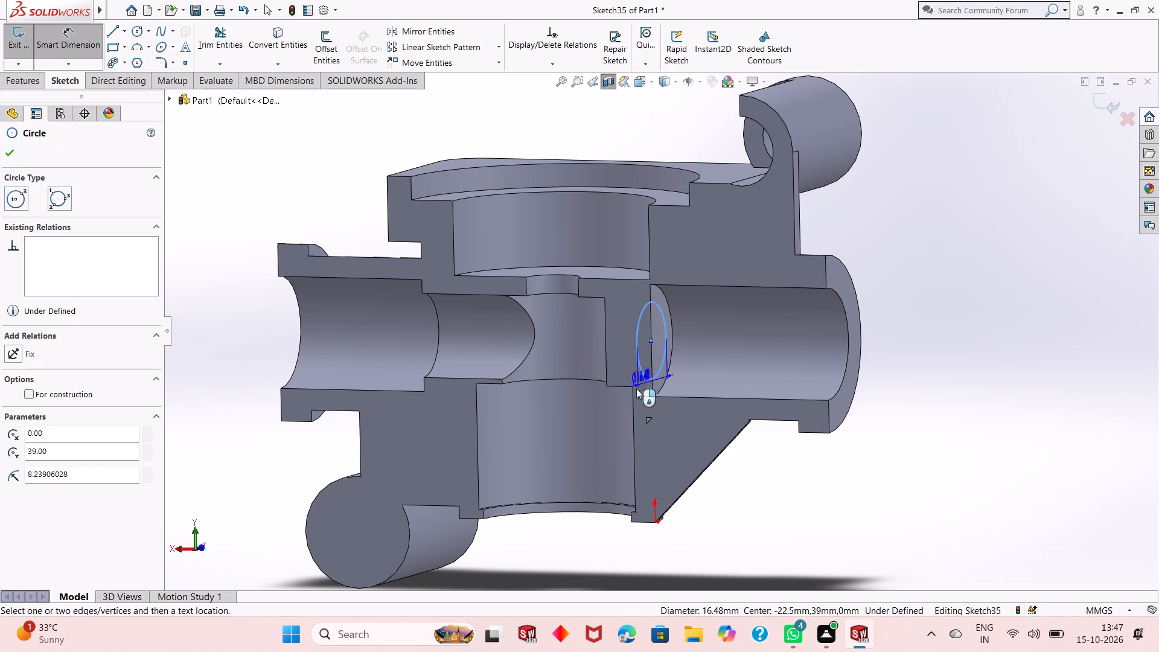
{"action": "left_click", "coordinate": [726, 516]}
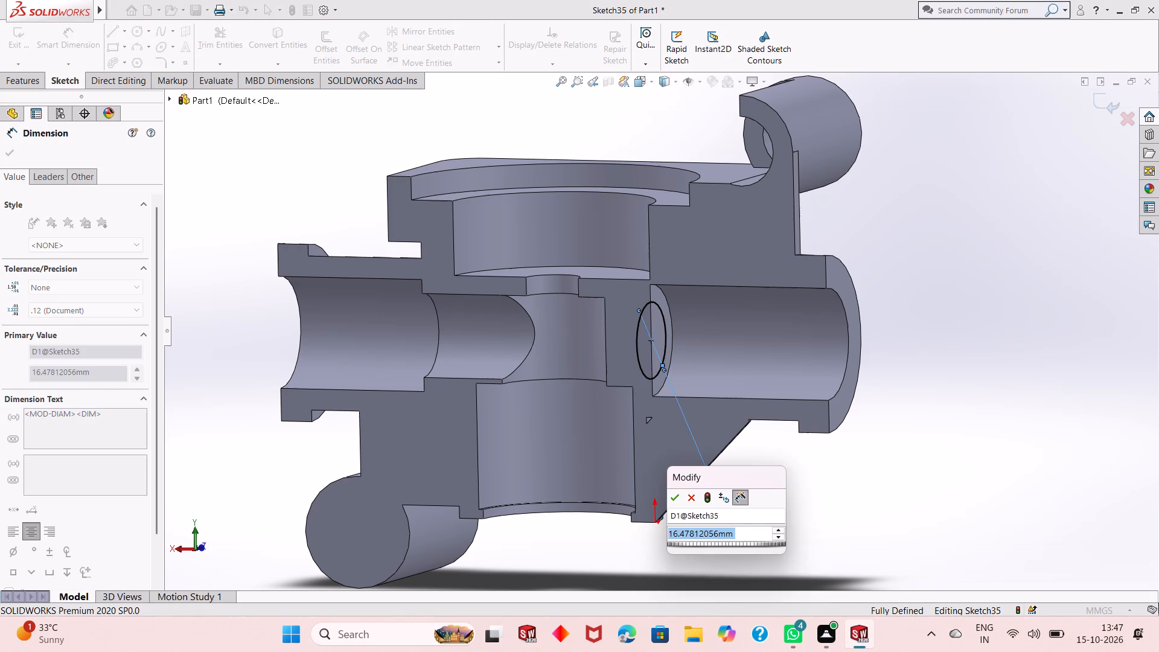
{"action": "type", "text": "20"}
{"action": "key", "text": "Return"}
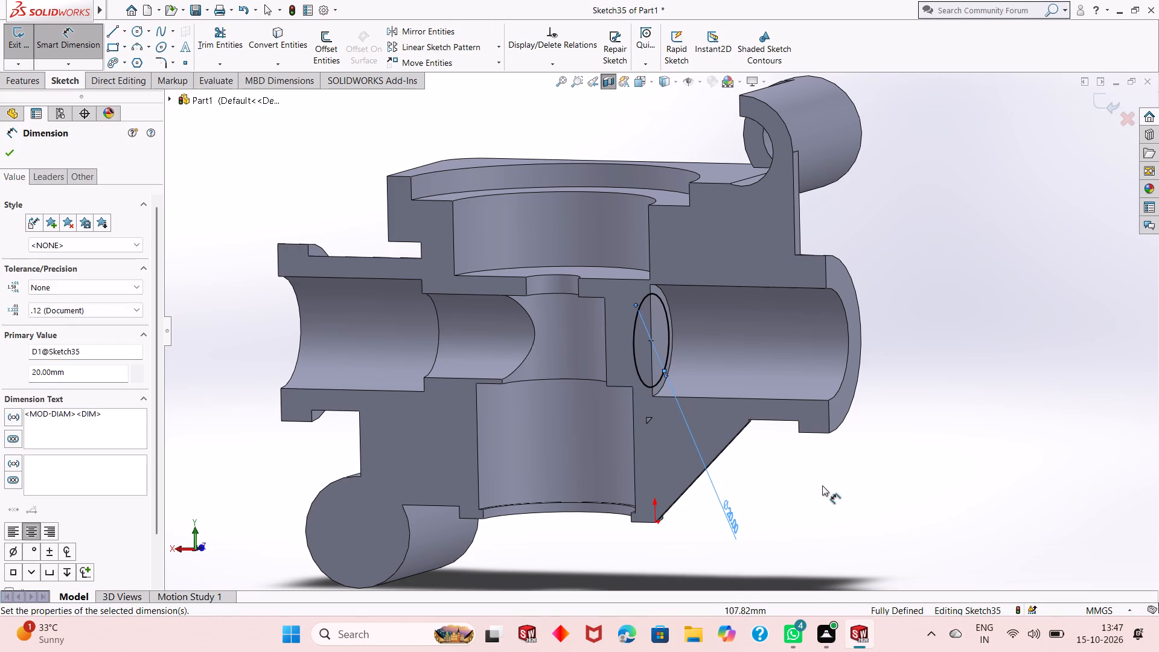
{"action": "middle_click_drag", "start_coordinate": [642, 449], "coordinate": [678, 436]}
{"action": "middle_click_drag", "start_coordinate": [678, 436], "coordinate": [640, 459]}
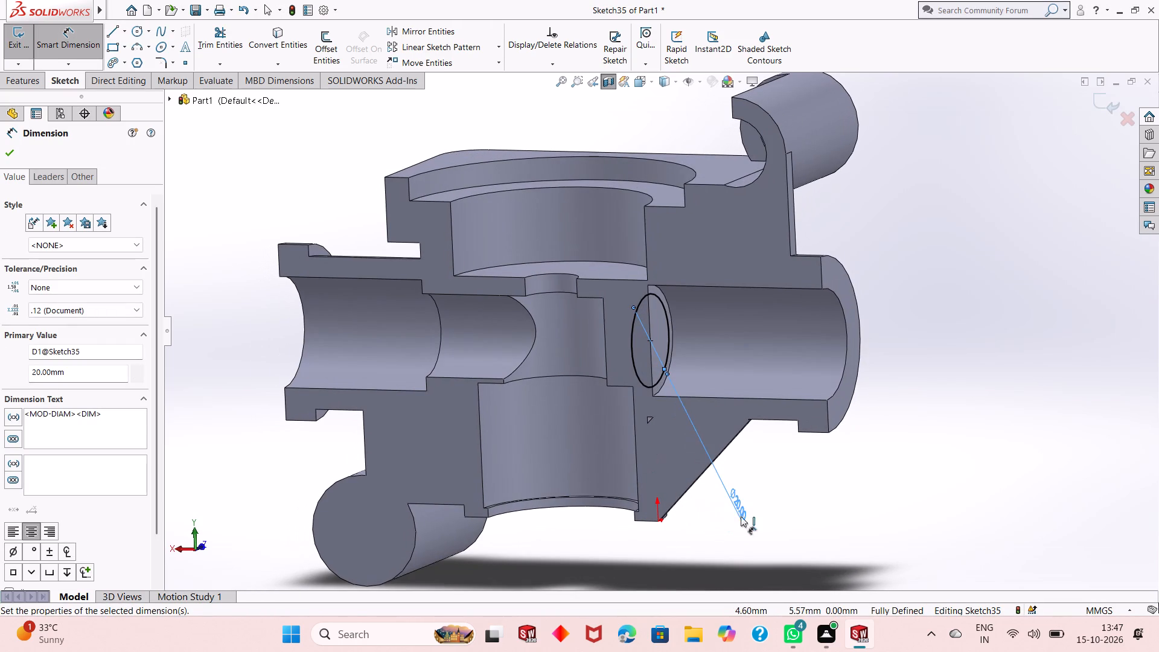
Set the diameter of the circle on the bore's inner end face to 18 mm.
{"action": "double_click", "coordinate": [742, 514]}
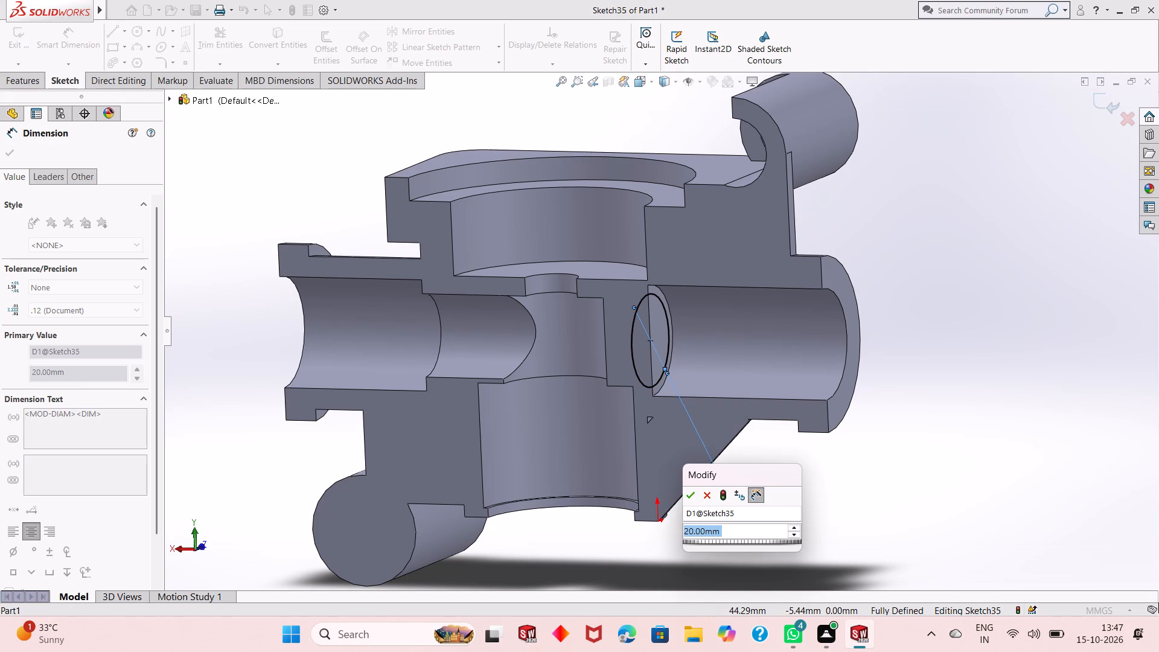
{"action": "type", "text": "18"}
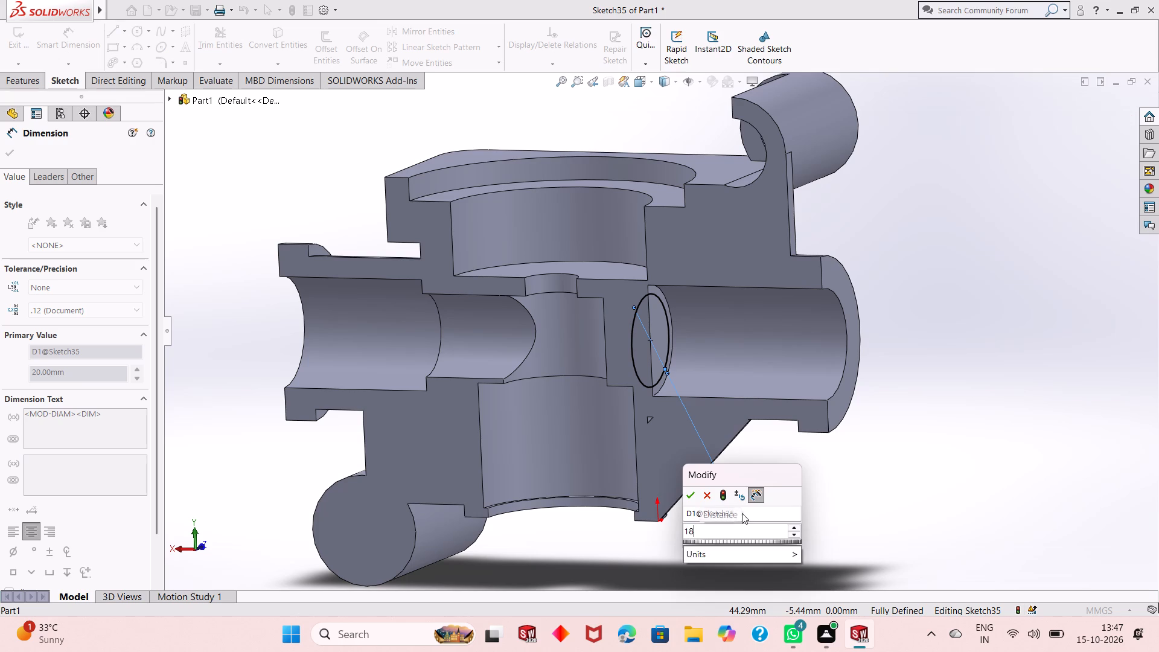
{"action": "key", "text": "Return"}
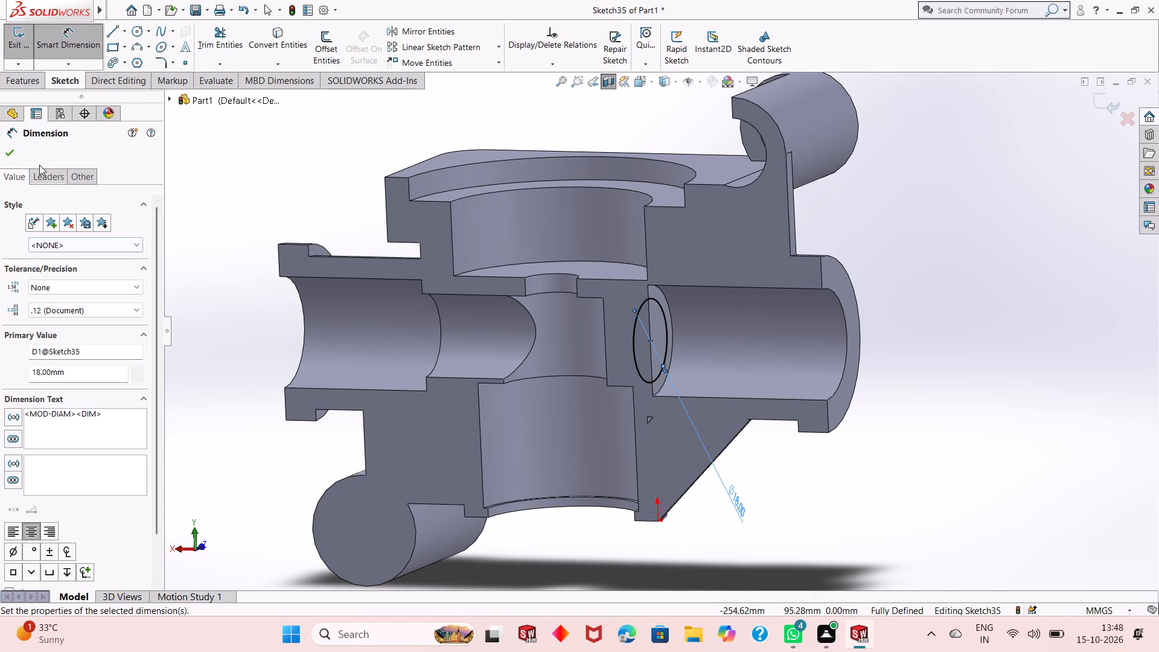
{"action": "left_click", "coordinate": [13, 152]}
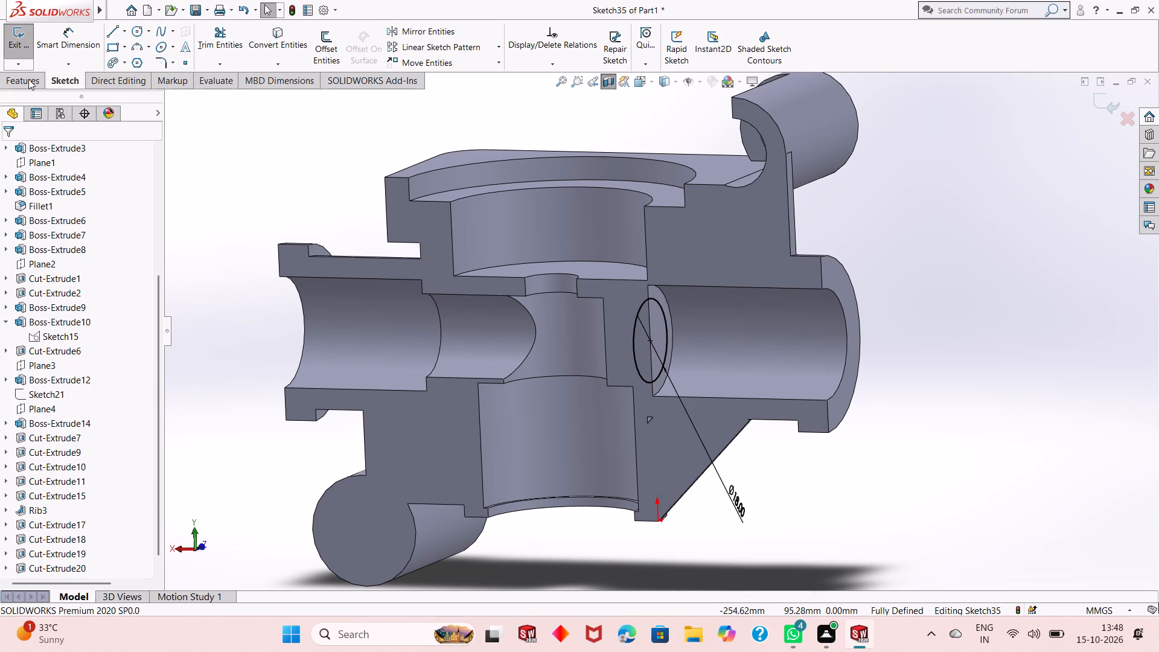
Start an extruded cut from the 18 mm circle towards the central bore, with a blind depth of 22.5 minus 4 mm.
{"action": "left_click", "coordinate": [28, 79]}
{"action": "left_click", "coordinate": [205, 46]}
{"action": "middle_click_drag", "start_coordinate": [622, 402], "coordinate": [654, 386]}
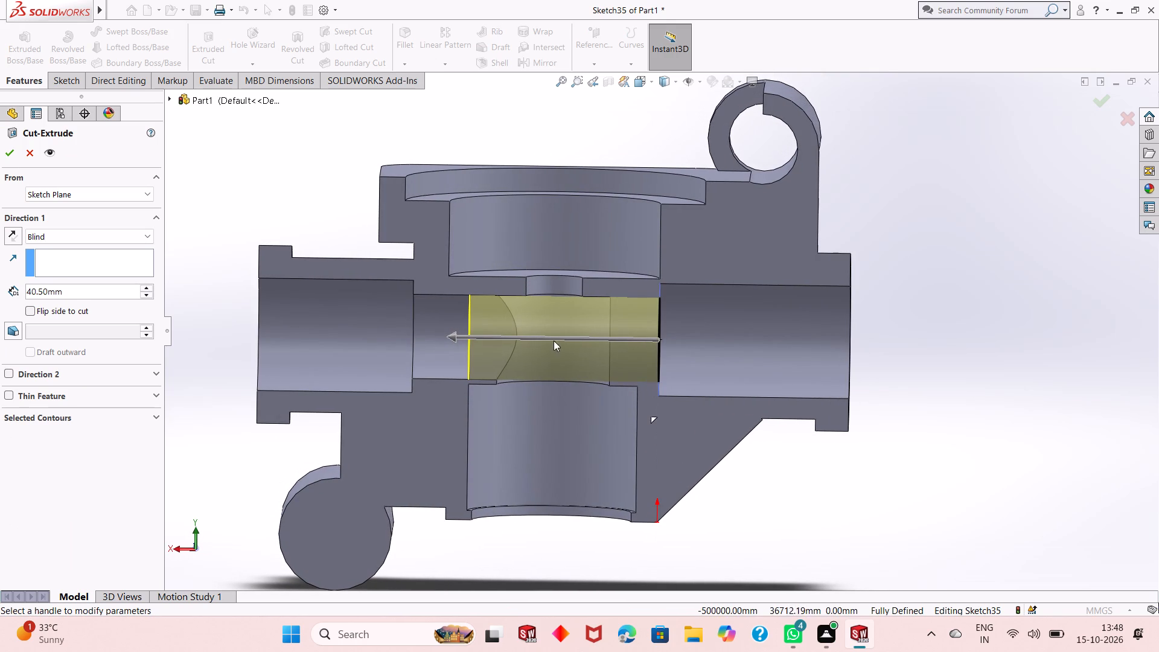
{"action": "triple_click", "coordinate": [80, 287]}
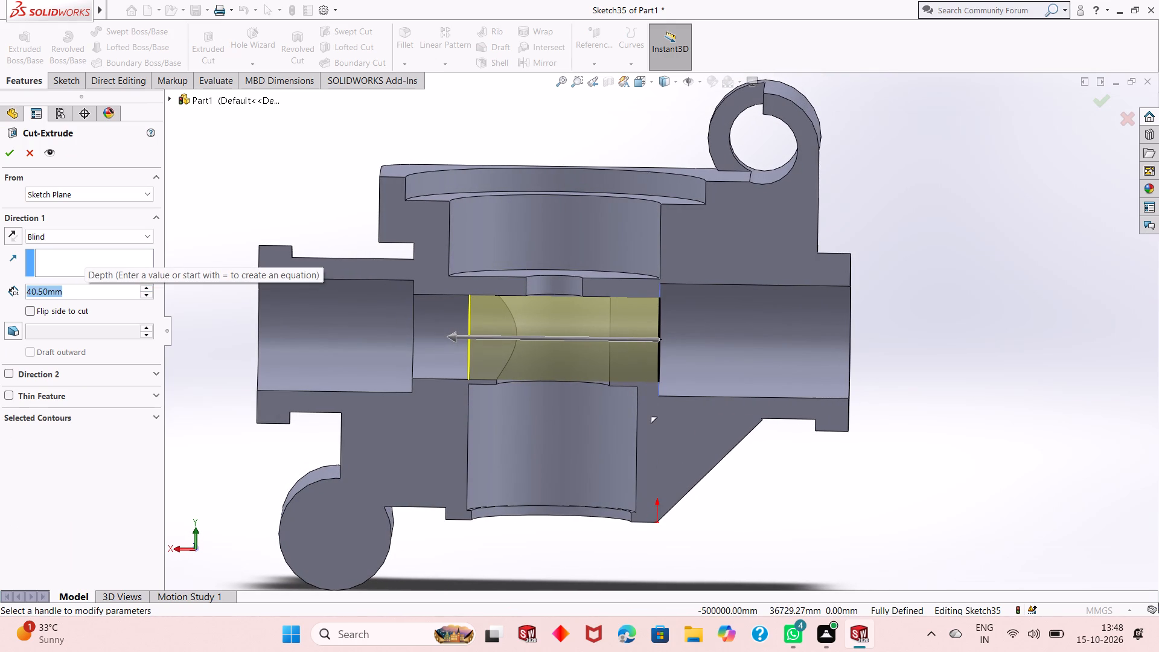
{"action": "type", "text": "22.5"}
{"action": "key", "text": "minus"}
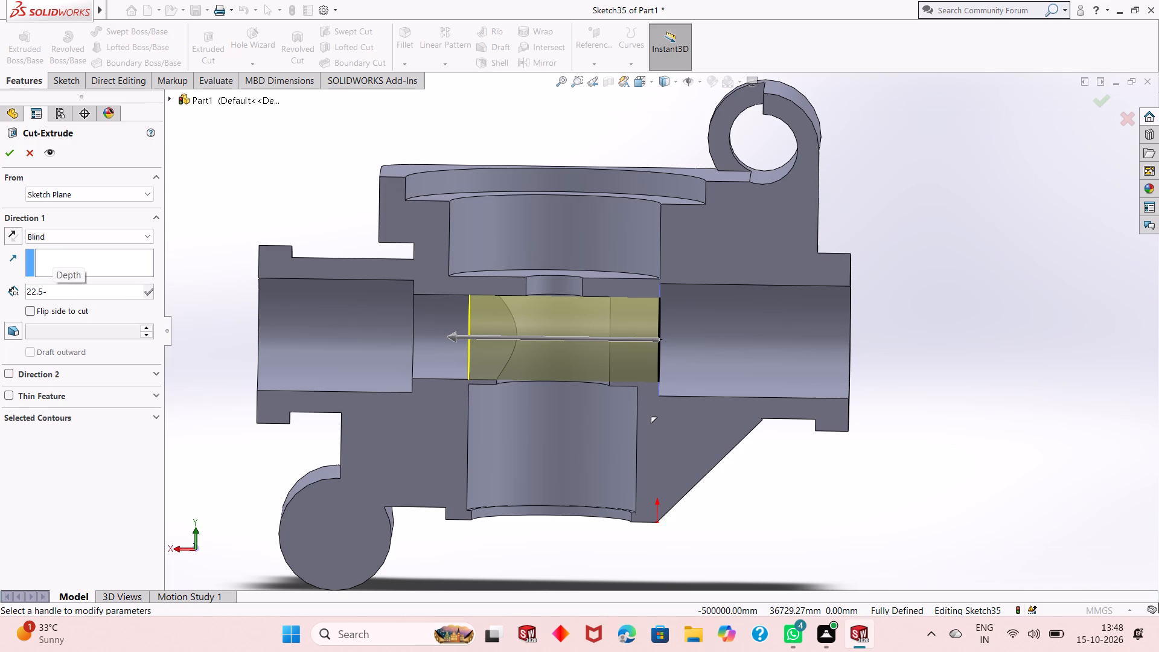
{"action": "key", "text": "4"}
{"action": "key", "text": "Return"}
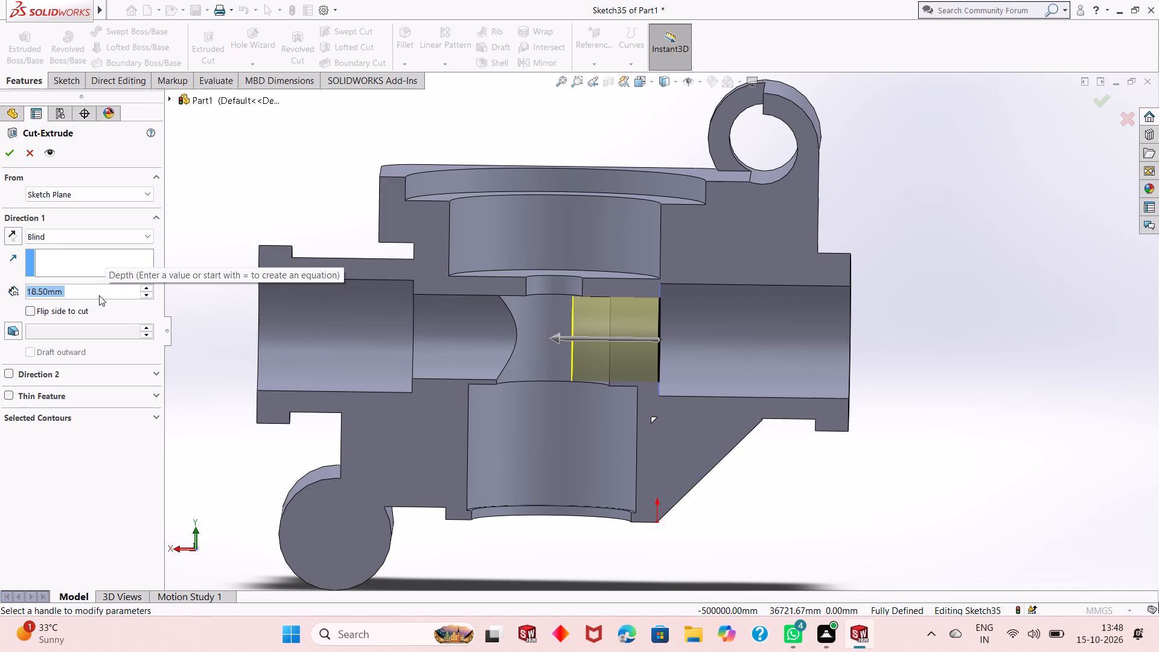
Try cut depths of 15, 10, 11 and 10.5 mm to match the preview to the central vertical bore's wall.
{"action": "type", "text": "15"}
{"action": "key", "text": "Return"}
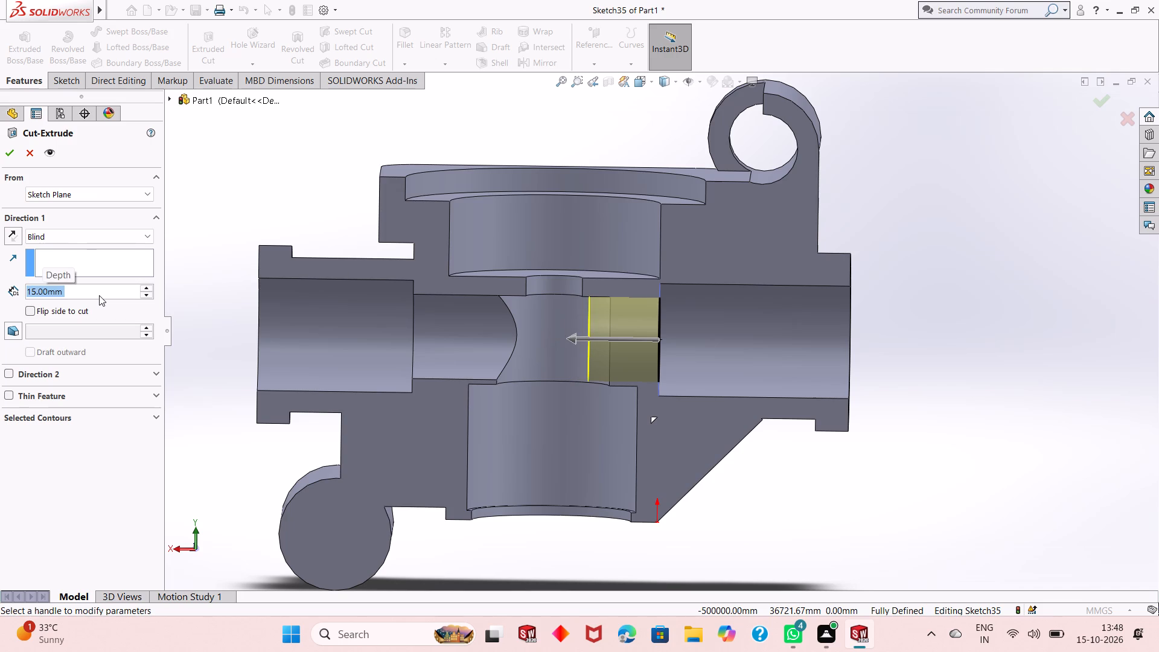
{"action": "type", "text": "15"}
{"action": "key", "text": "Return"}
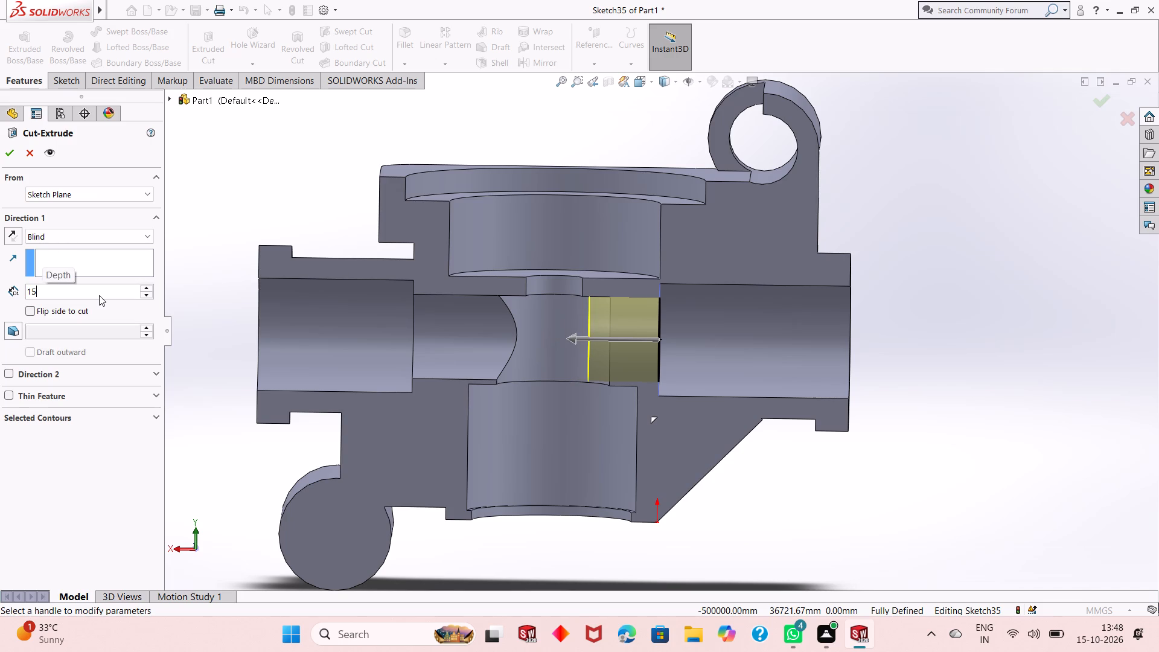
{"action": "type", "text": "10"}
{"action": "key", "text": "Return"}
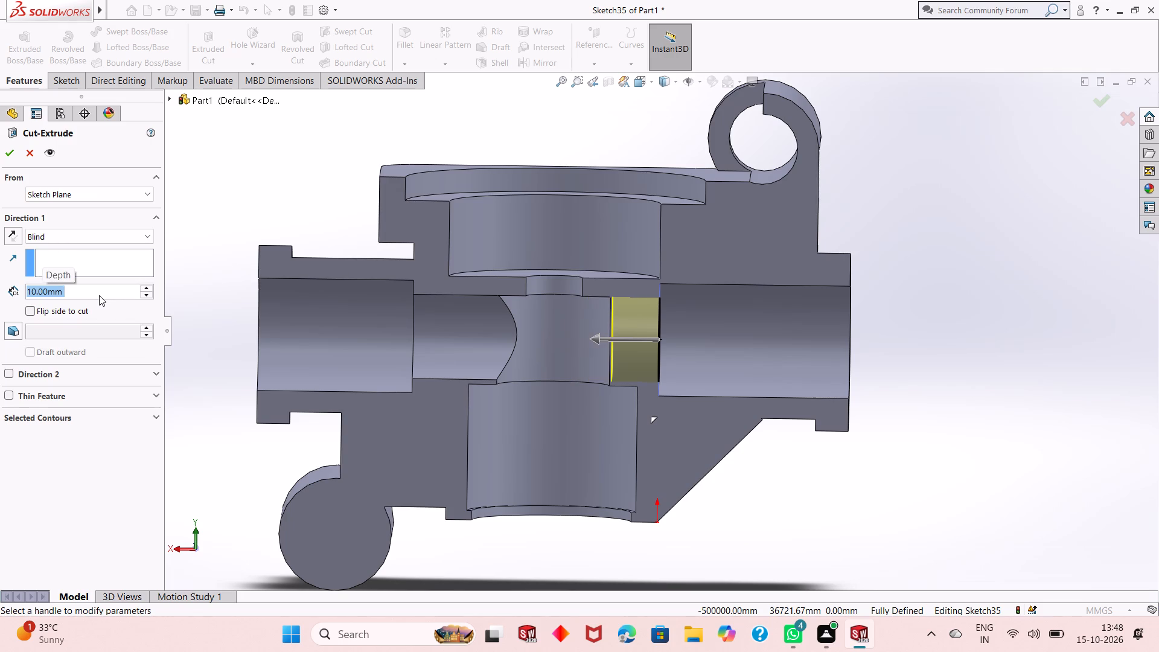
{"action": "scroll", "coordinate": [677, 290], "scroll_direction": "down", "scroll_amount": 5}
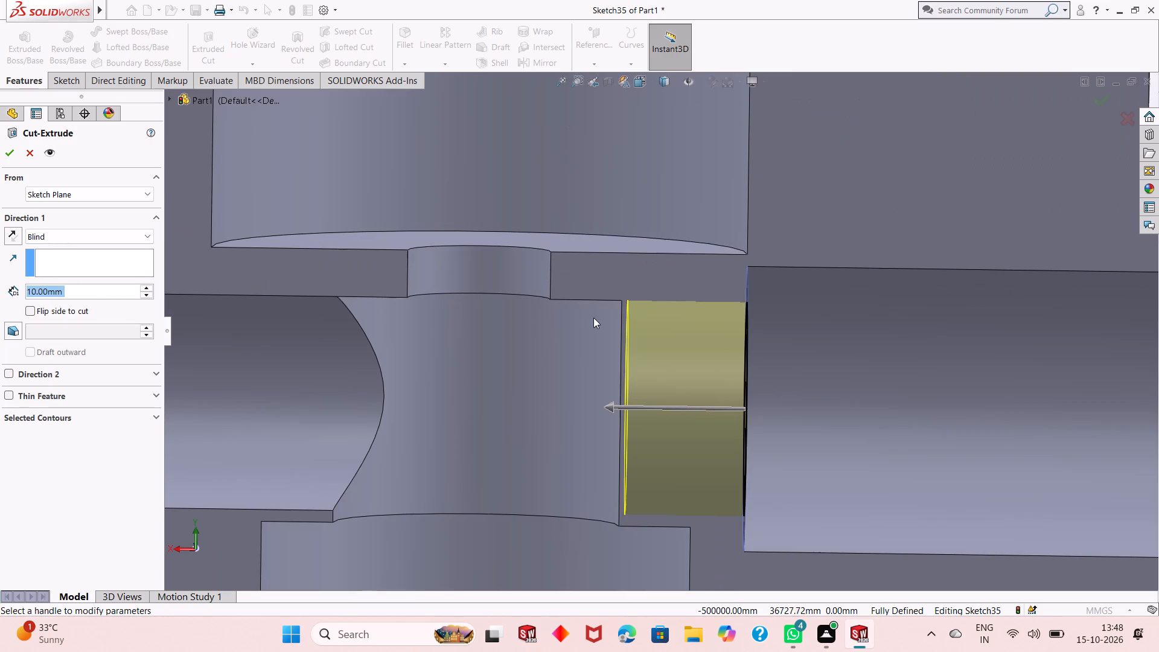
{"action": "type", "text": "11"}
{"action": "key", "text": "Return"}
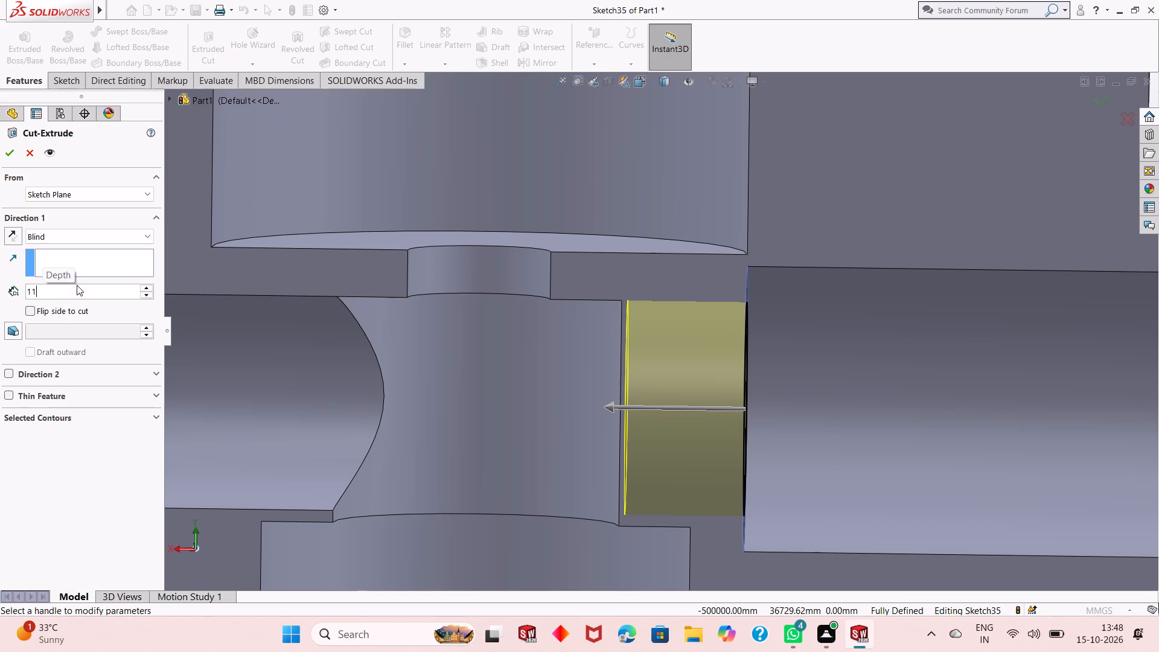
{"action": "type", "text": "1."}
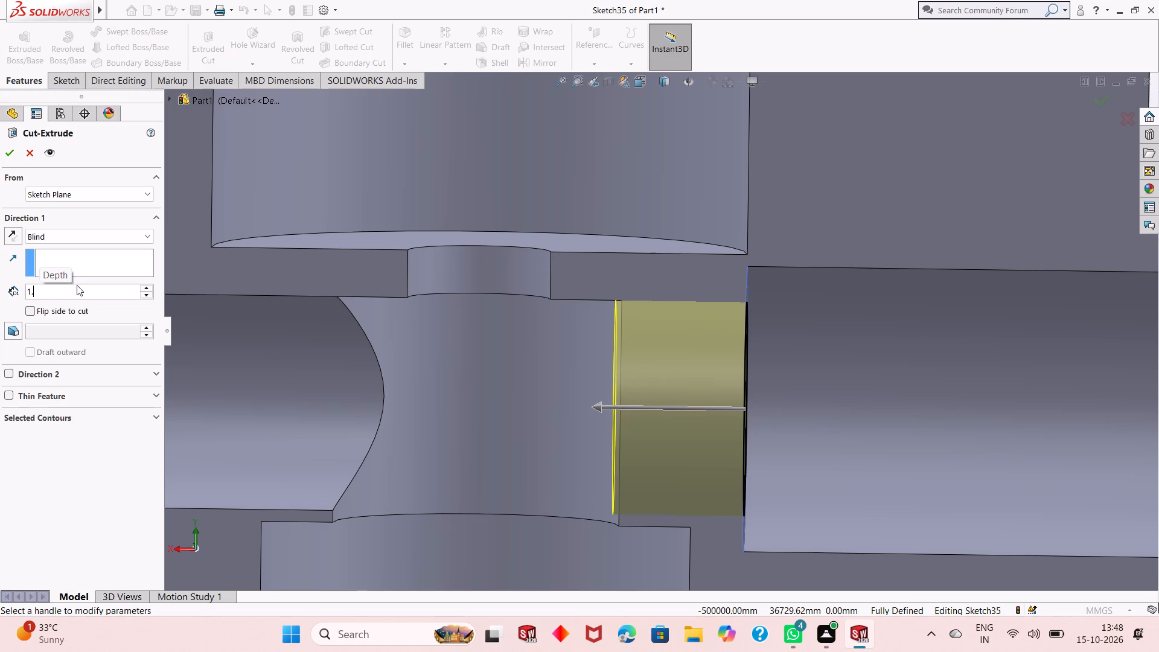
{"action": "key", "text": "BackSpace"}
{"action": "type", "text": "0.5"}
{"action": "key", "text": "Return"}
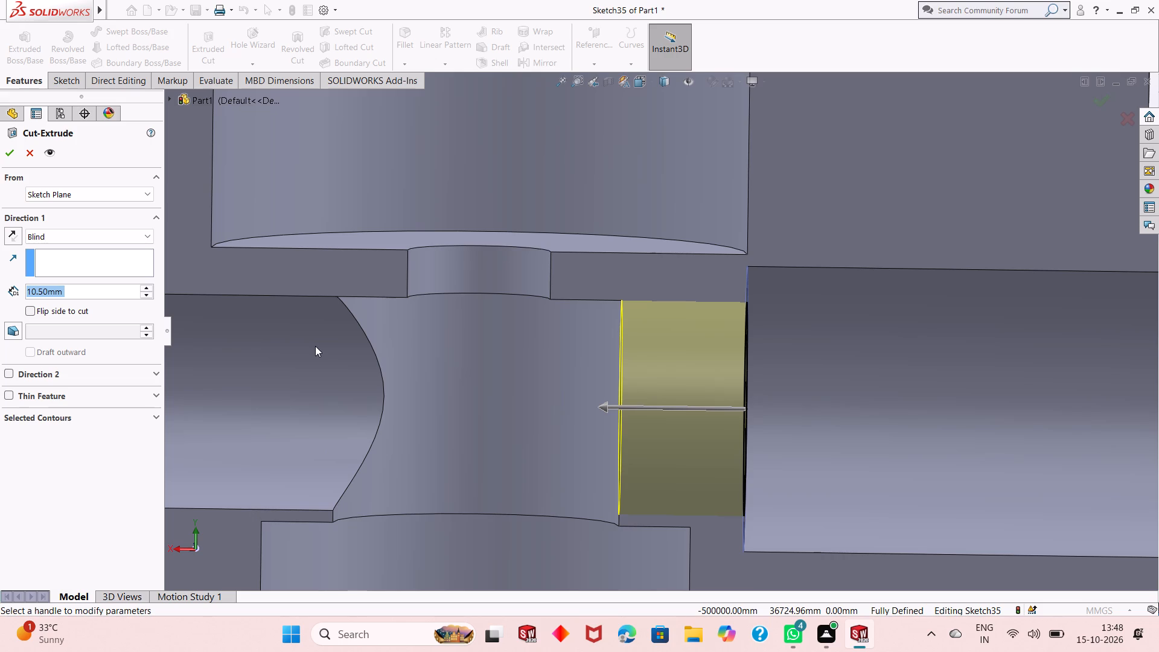
Set the blind cut depth to 6.5 mm, calculated as 10.5 minus 4, and complete the 18 mm cut.
{"action": "type", "text": "10.5-4"}
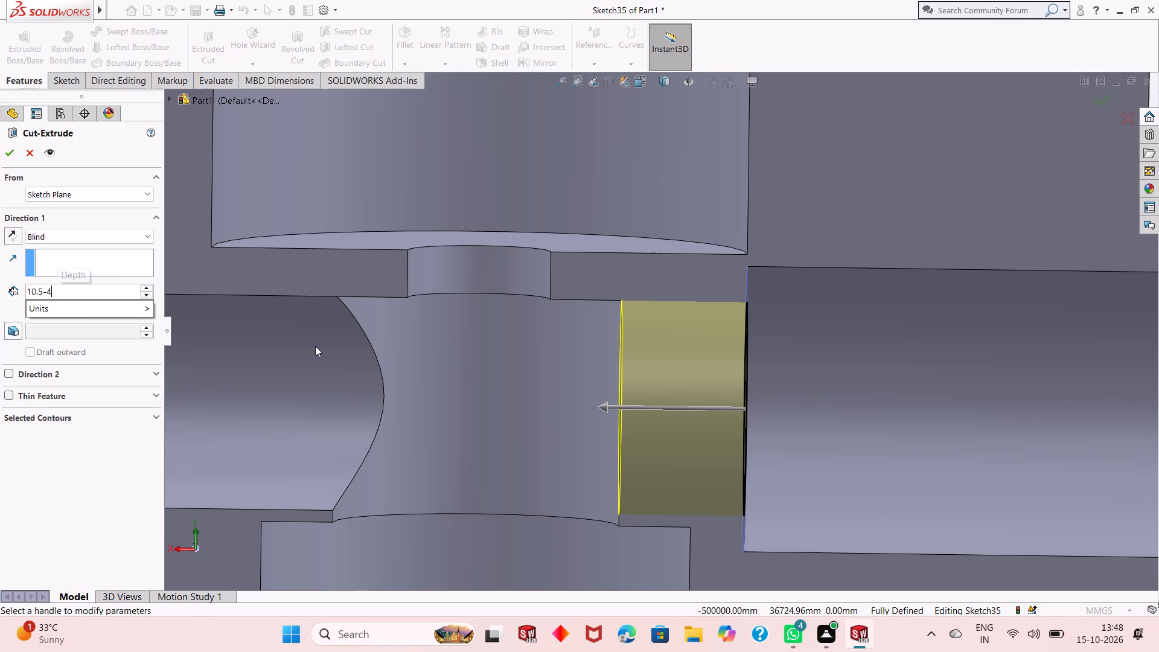
{"action": "key", "text": "Return"}
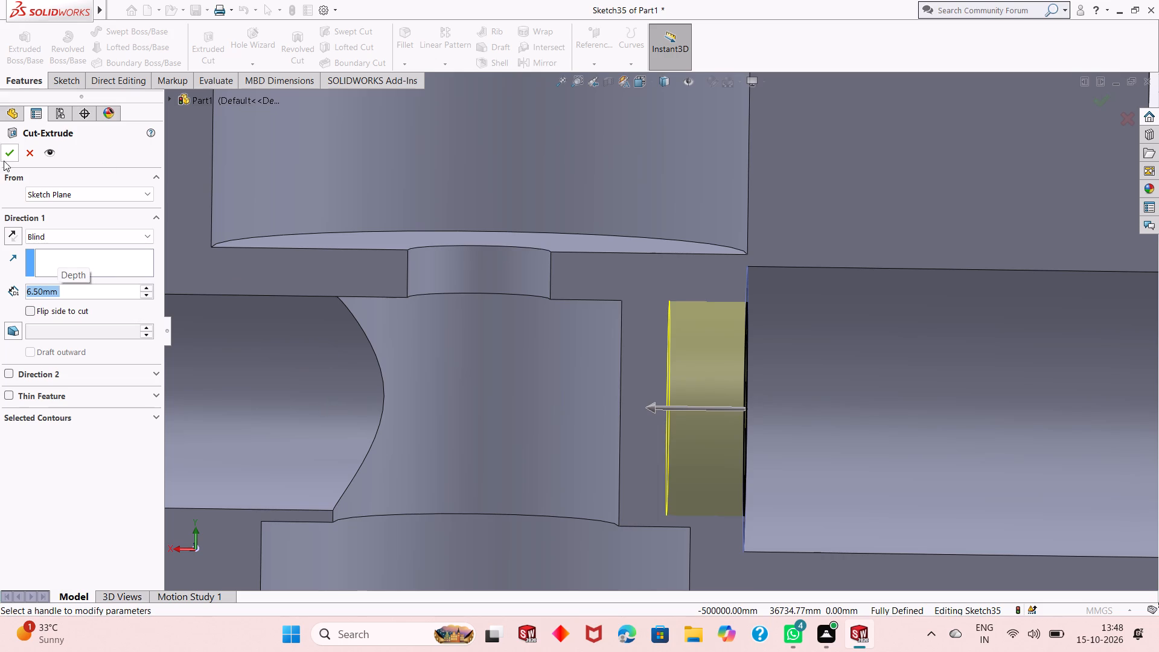
{"action": "left_click", "coordinate": [6, 154]}
Examine the sectioned body around the new 18 mm bore step and the wall next to the central bore.
{"action": "scroll", "coordinate": [491, 340], "scroll_direction": "up", "scroll_amount": 4}
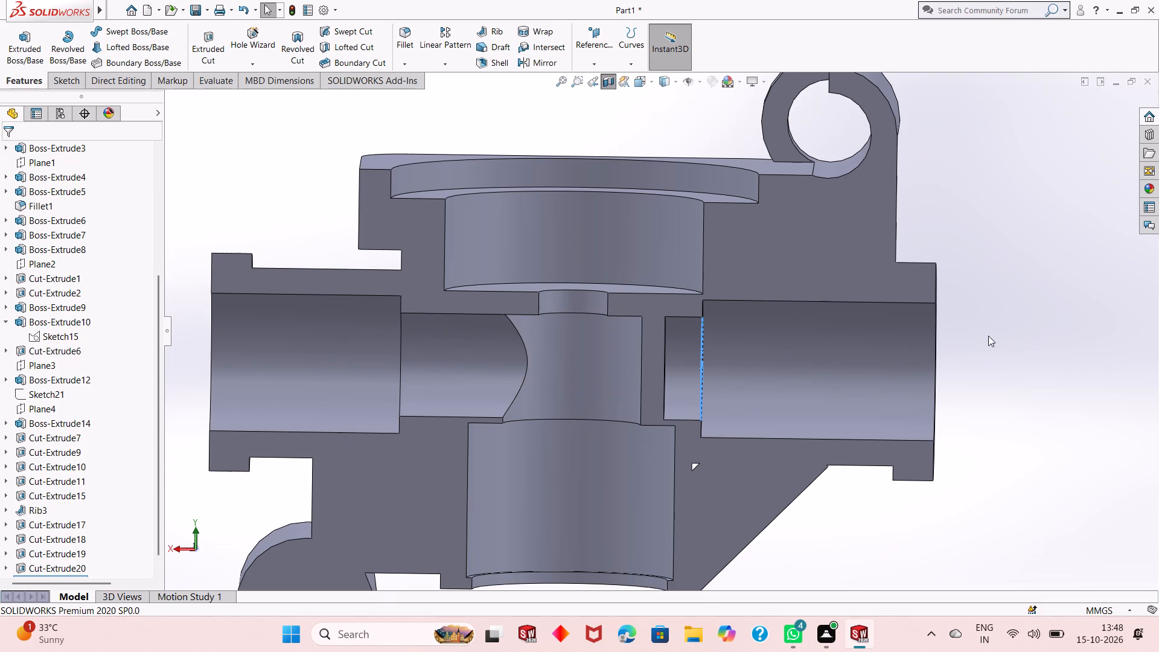
{"action": "left_click", "coordinate": [1049, 330]}
{"action": "scroll", "coordinate": [683, 377], "scroll_direction": "up", "scroll_amount": 1}
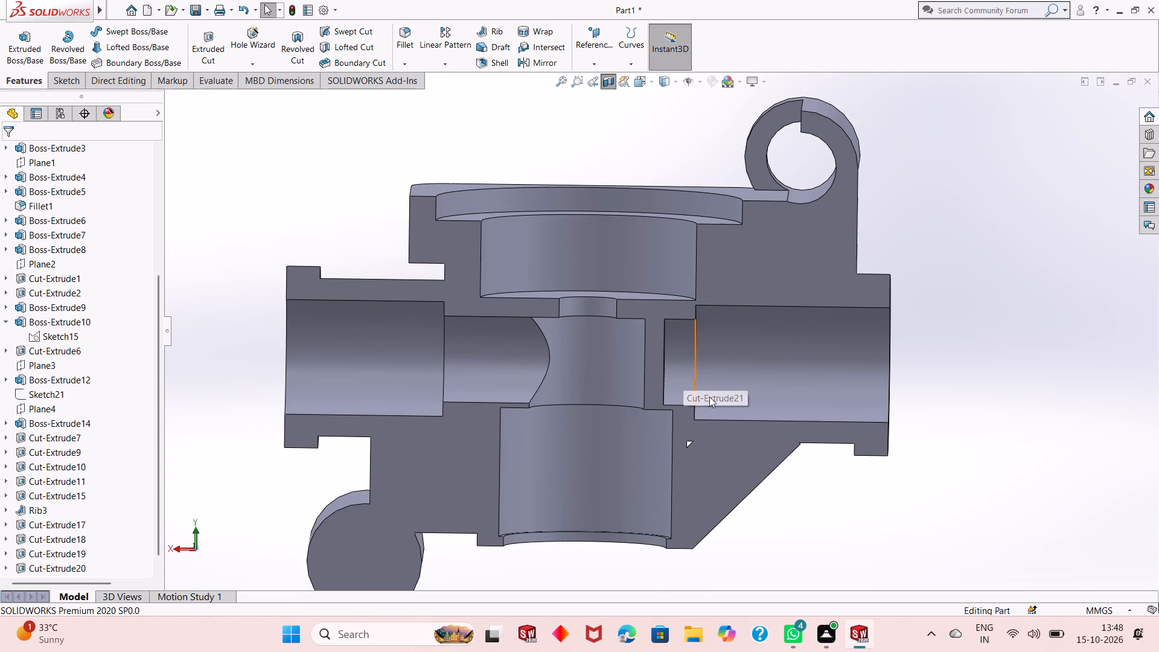
{"action": "scroll", "coordinate": [709, 401], "scroll_direction": "up", "scroll_amount": 1}
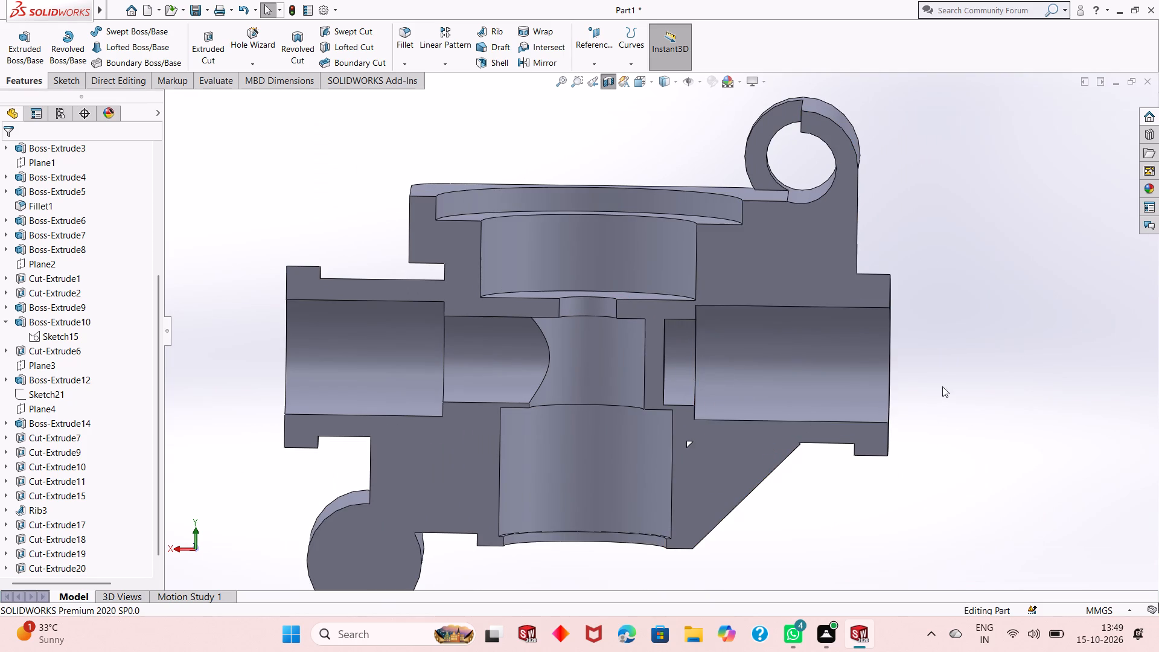
{"action": "middle_click_drag", "start_coordinate": [946, 383], "coordinate": [916, 395]}
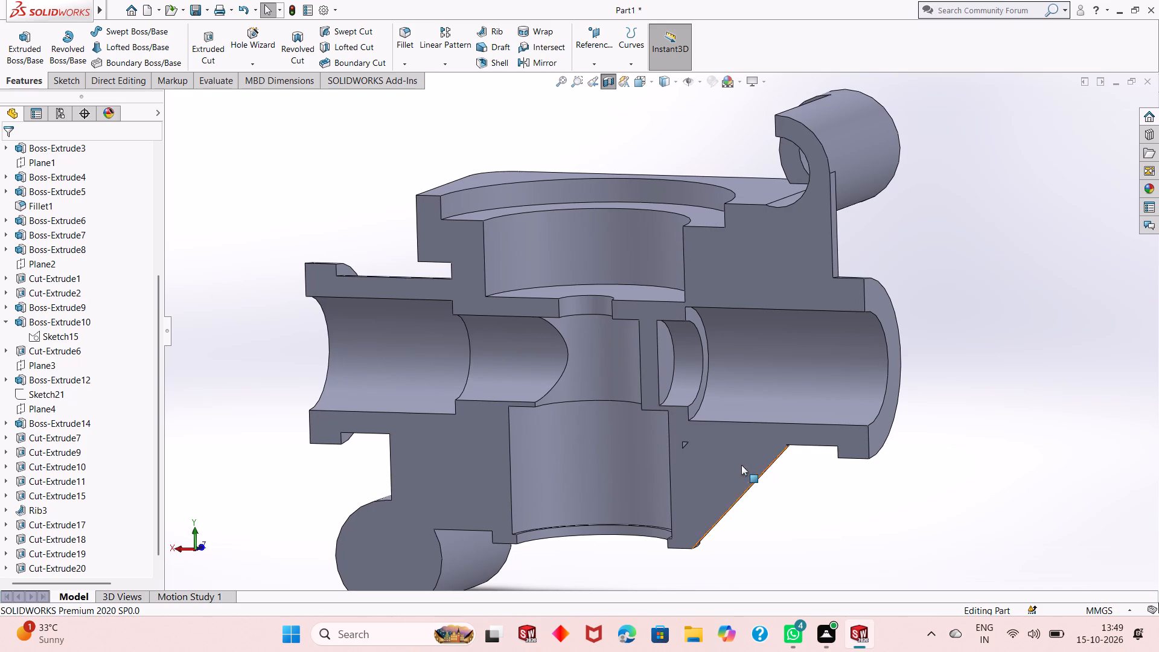
{"action": "scroll", "coordinate": [741, 465], "scroll_direction": "up", "scroll_amount": 1}
{"action": "scroll", "coordinate": [658, 376], "scroll_direction": "down", "scroll_amount": 2}
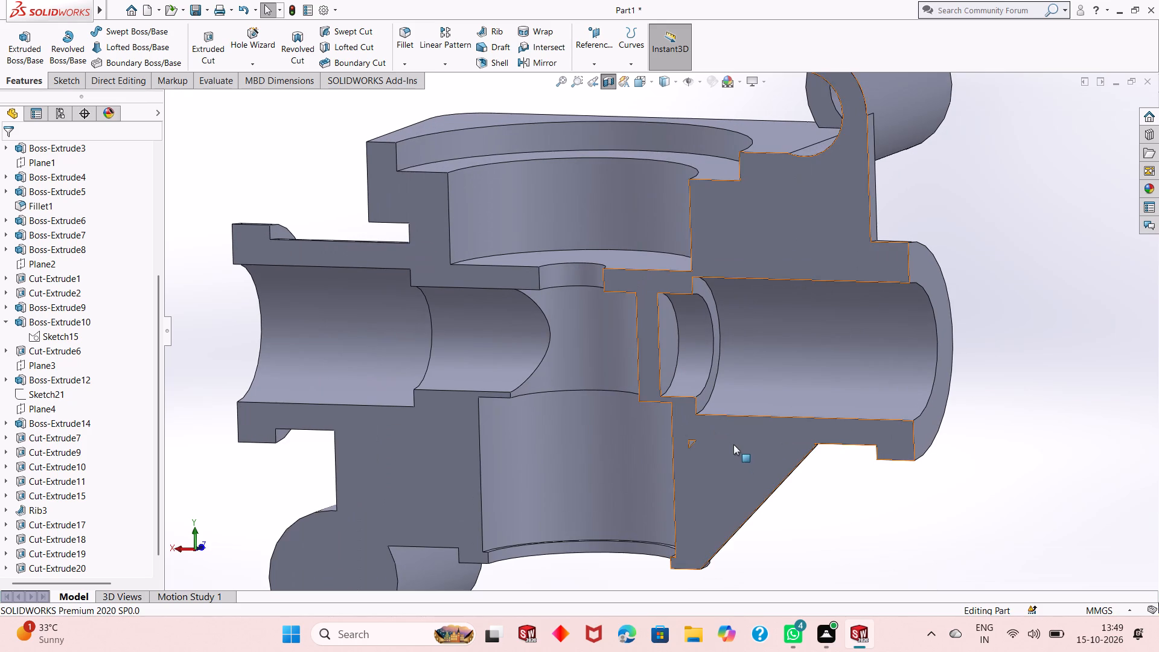
{"action": "scroll", "coordinate": [735, 433], "scroll_direction": "up", "scroll_amount": 1}
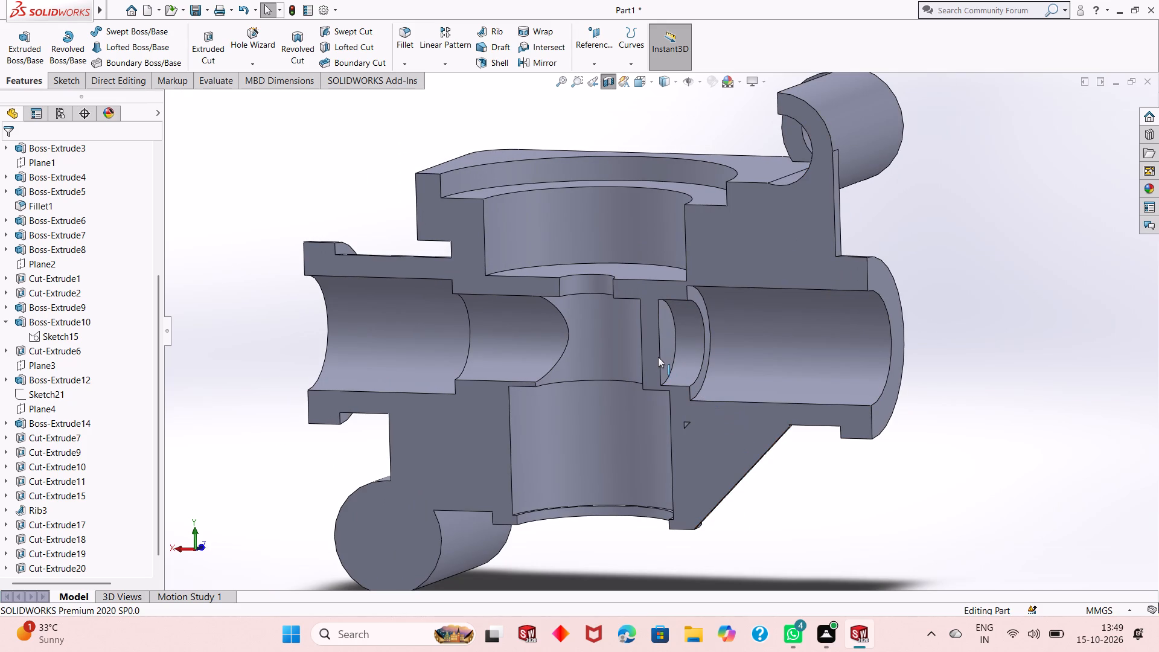
{"action": "scroll", "coordinate": [742, 394], "scroll_direction": "up", "scroll_amount": 1}
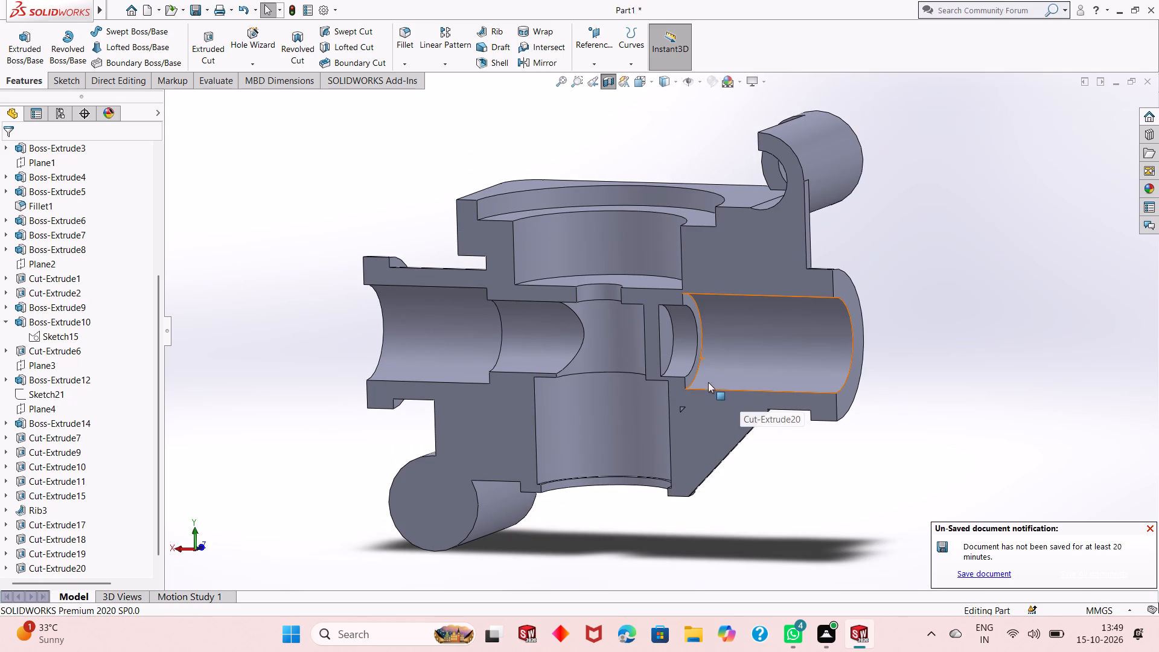
{"action": "scroll", "coordinate": [551, 328], "scroll_direction": "down", "scroll_amount": 1}
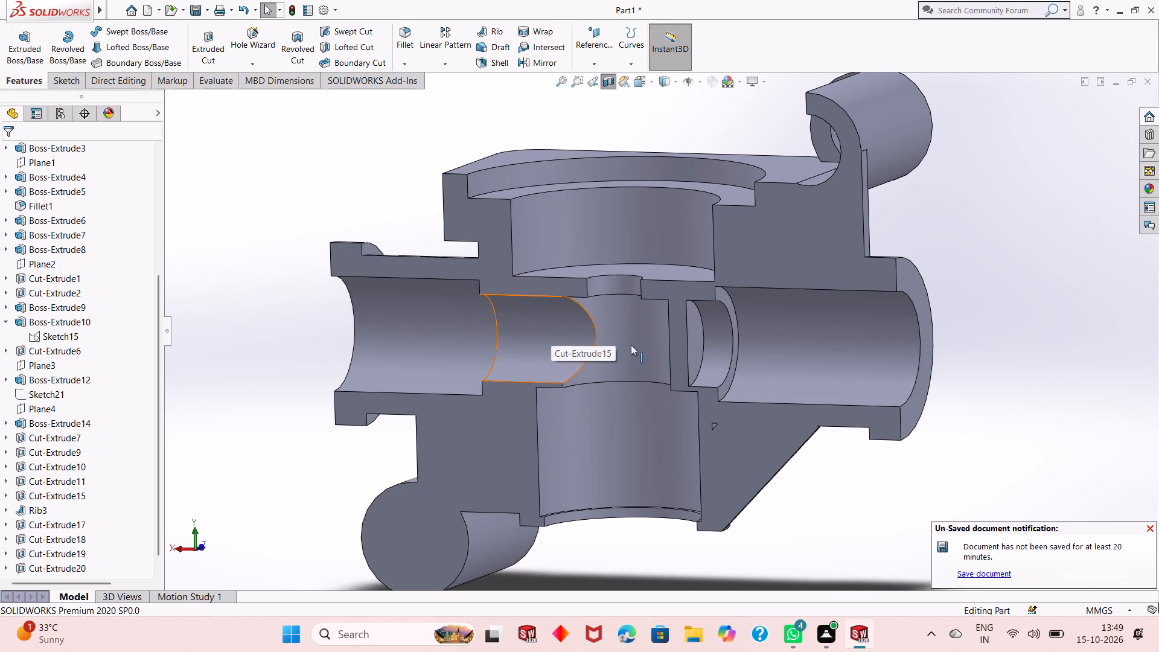
{"action": "scroll", "coordinate": [681, 342], "scroll_direction": "up", "scroll_amount": 2}
{"action": "scroll", "coordinate": [680, 338], "scroll_direction": "down", "scroll_amount": 1}
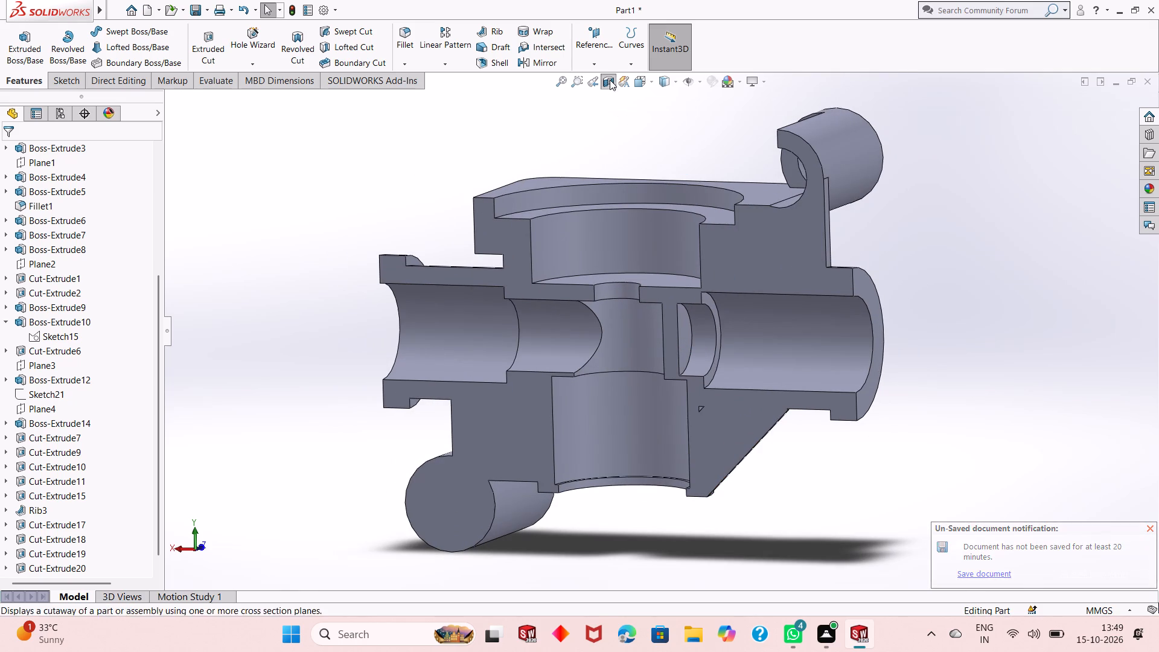
Turn off the section view to show the whole body.
{"action": "left_click", "coordinate": [610, 80]}
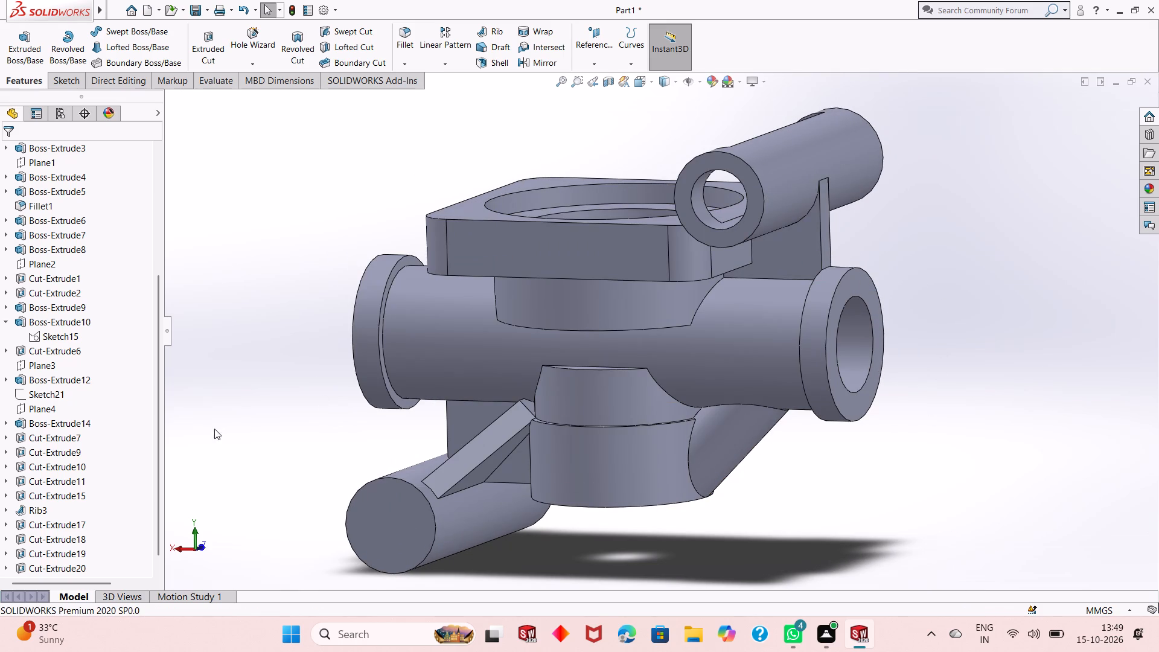
Open a sketch on Plane4, the inclined plane used for the angled 16 mm boss, and view it face-on.
{"action": "left_click", "coordinate": [733, 441]}
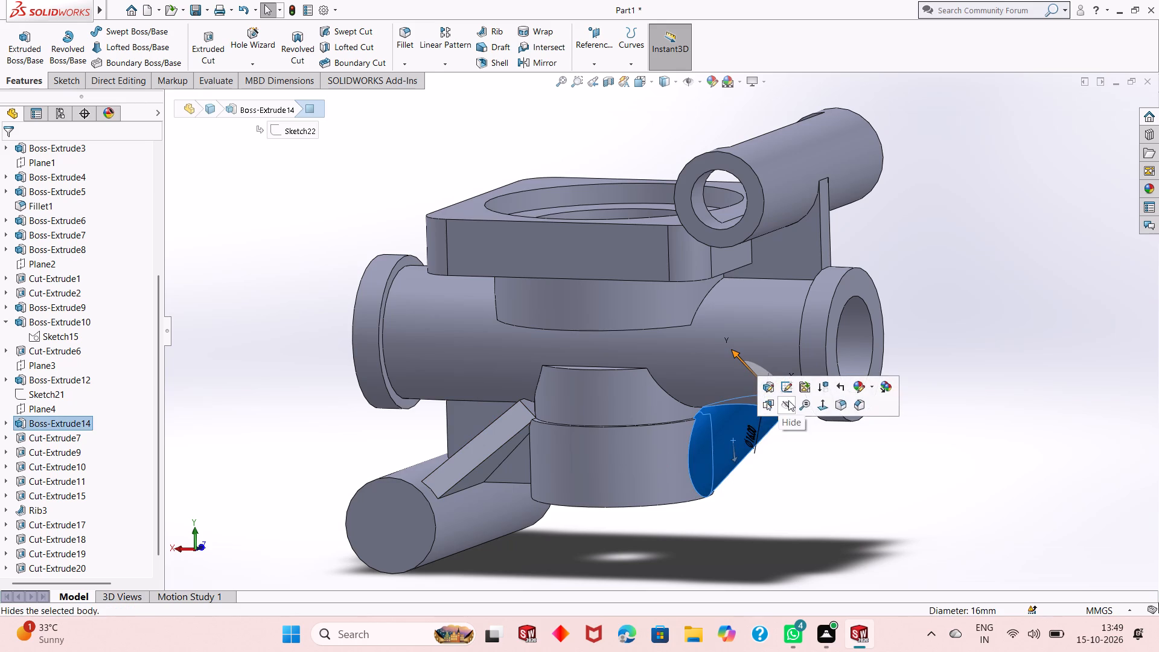
{"action": "middle_click_drag", "start_coordinate": [836, 442], "coordinate": [777, 485]}
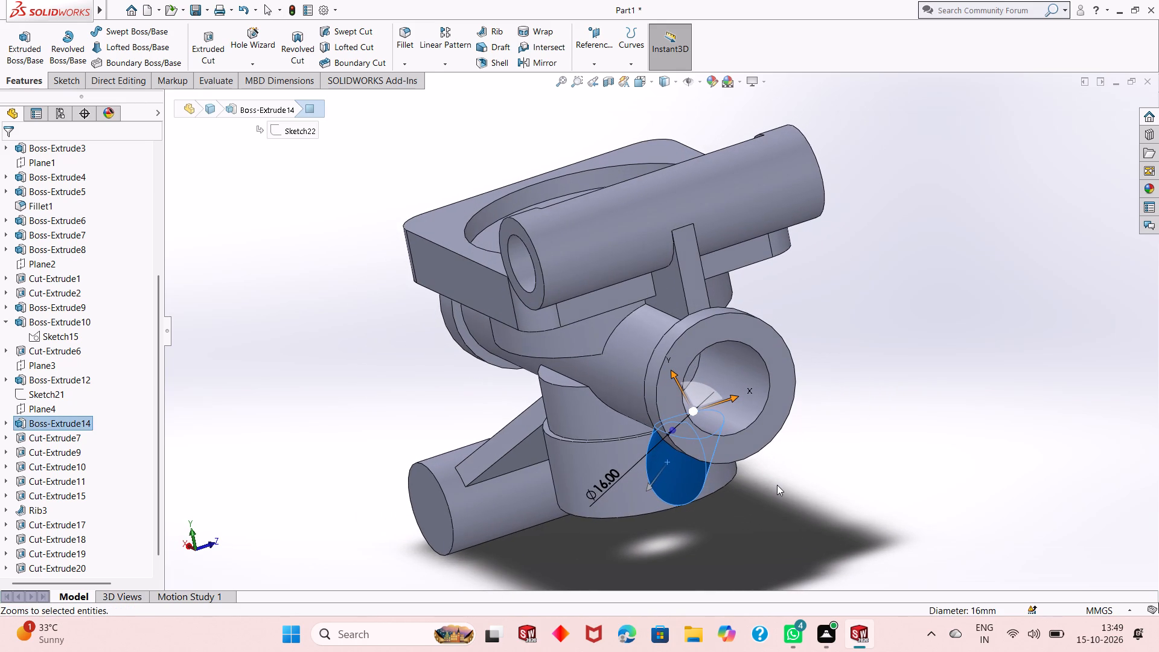
{"action": "key", "text": "Escape"}
{"action": "middle_click_drag", "start_coordinate": [721, 469], "coordinate": [757, 448]}
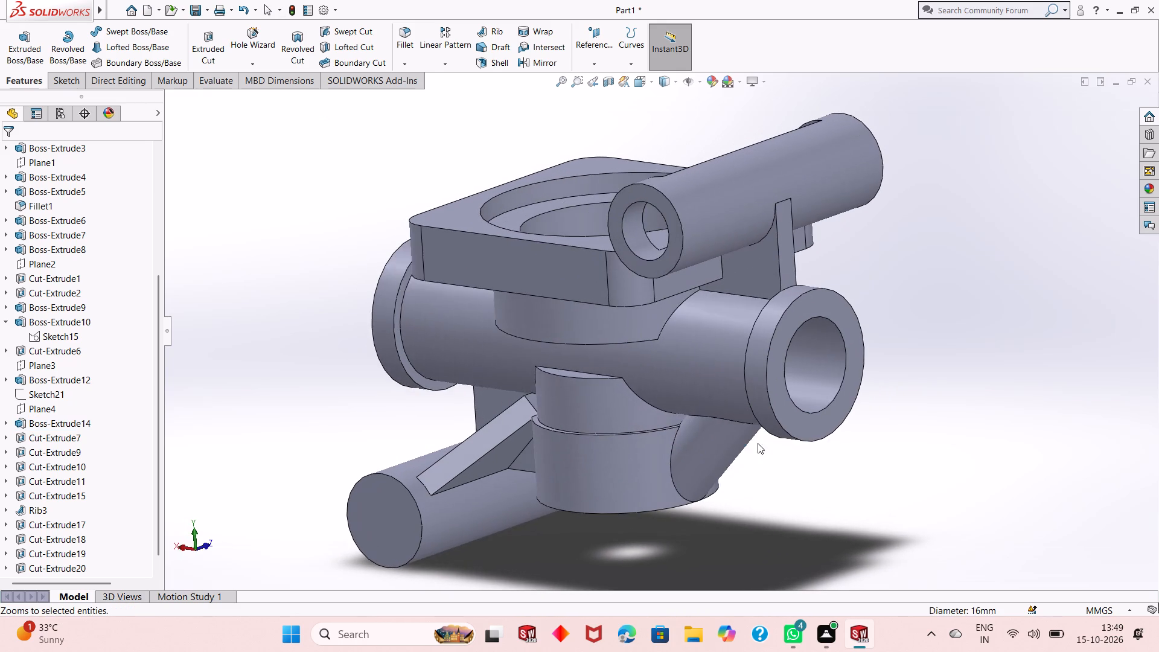
{"action": "left_click", "coordinate": [56, 407]}
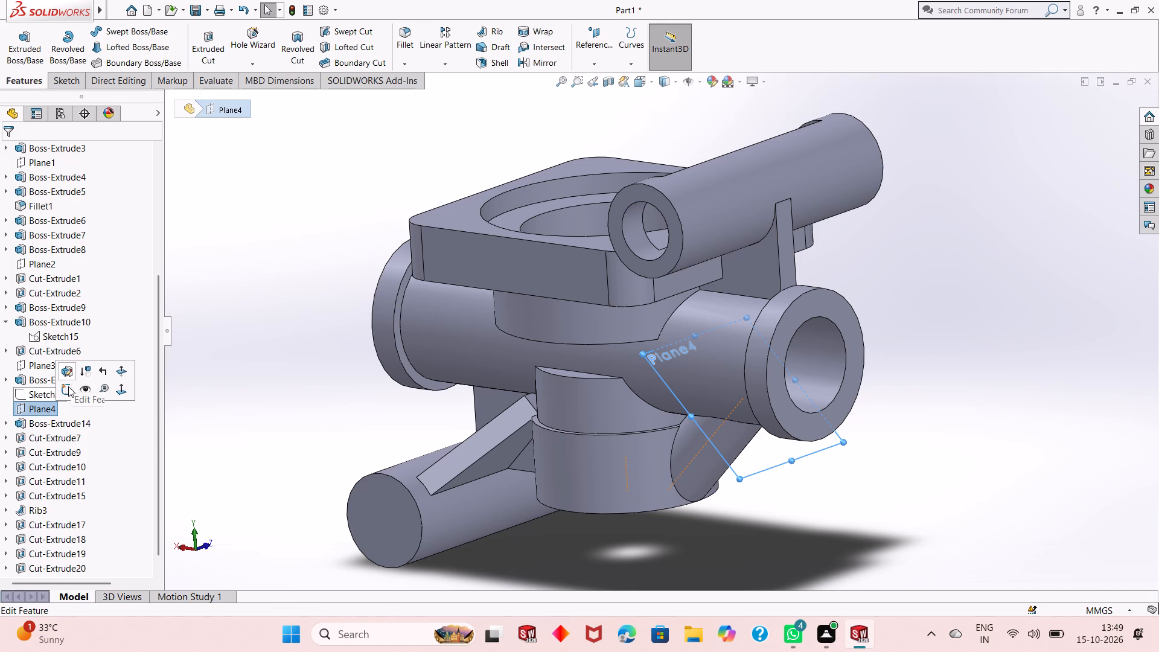
{"action": "left_click", "coordinate": [68, 386]}
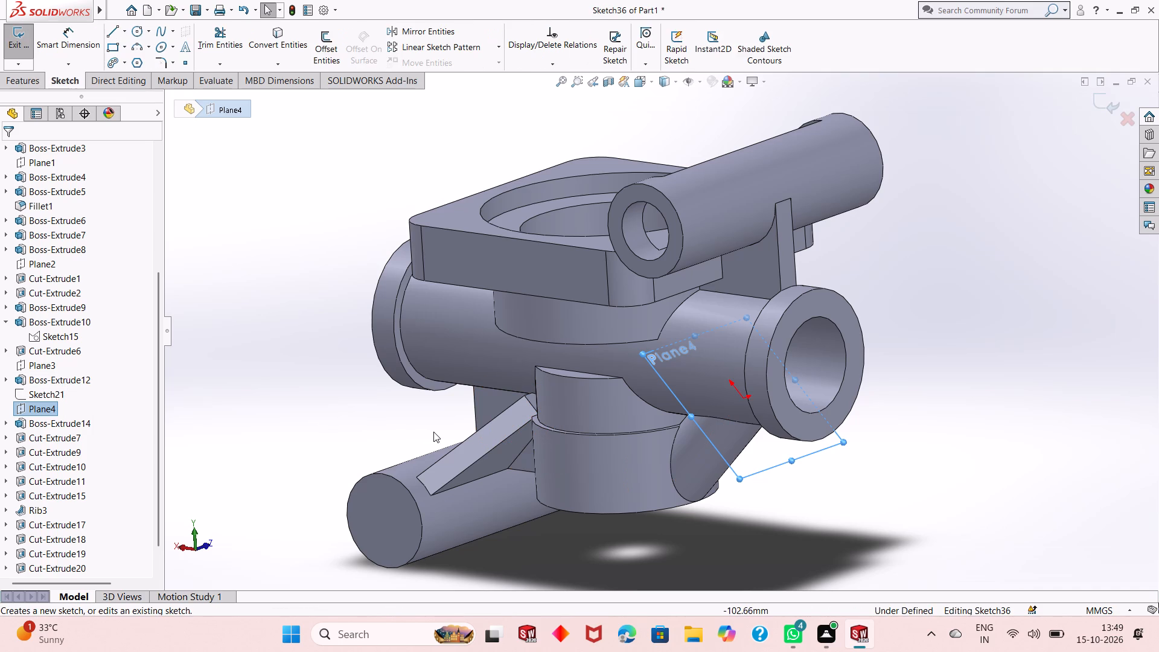
{"action": "key", "text": "ctrl+8"}
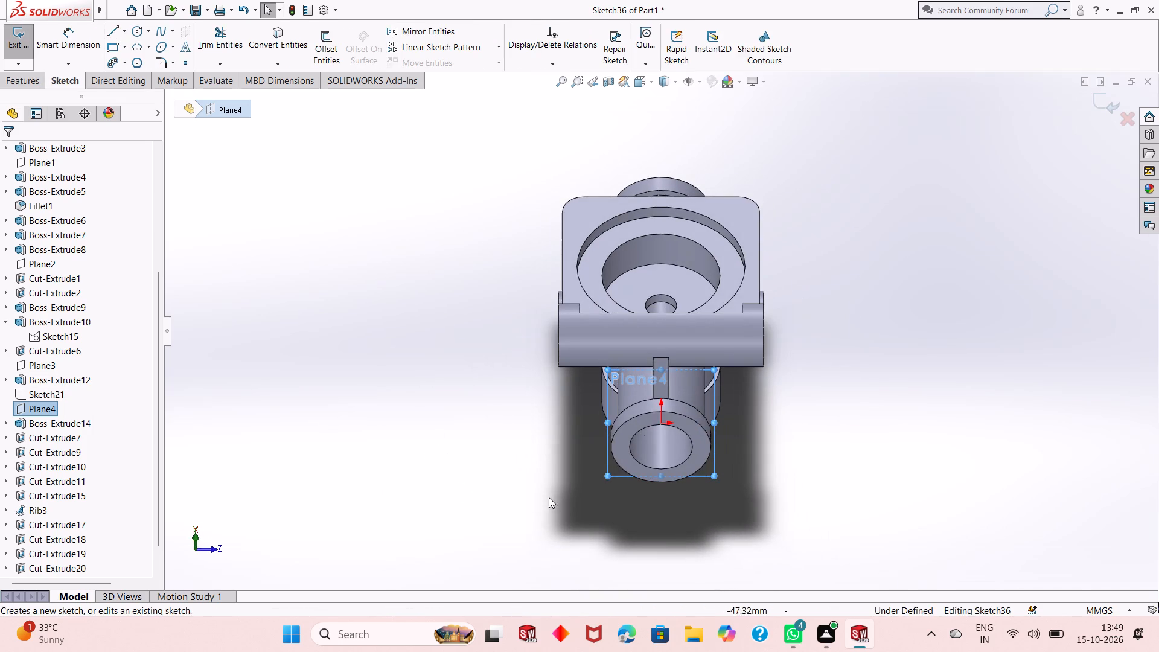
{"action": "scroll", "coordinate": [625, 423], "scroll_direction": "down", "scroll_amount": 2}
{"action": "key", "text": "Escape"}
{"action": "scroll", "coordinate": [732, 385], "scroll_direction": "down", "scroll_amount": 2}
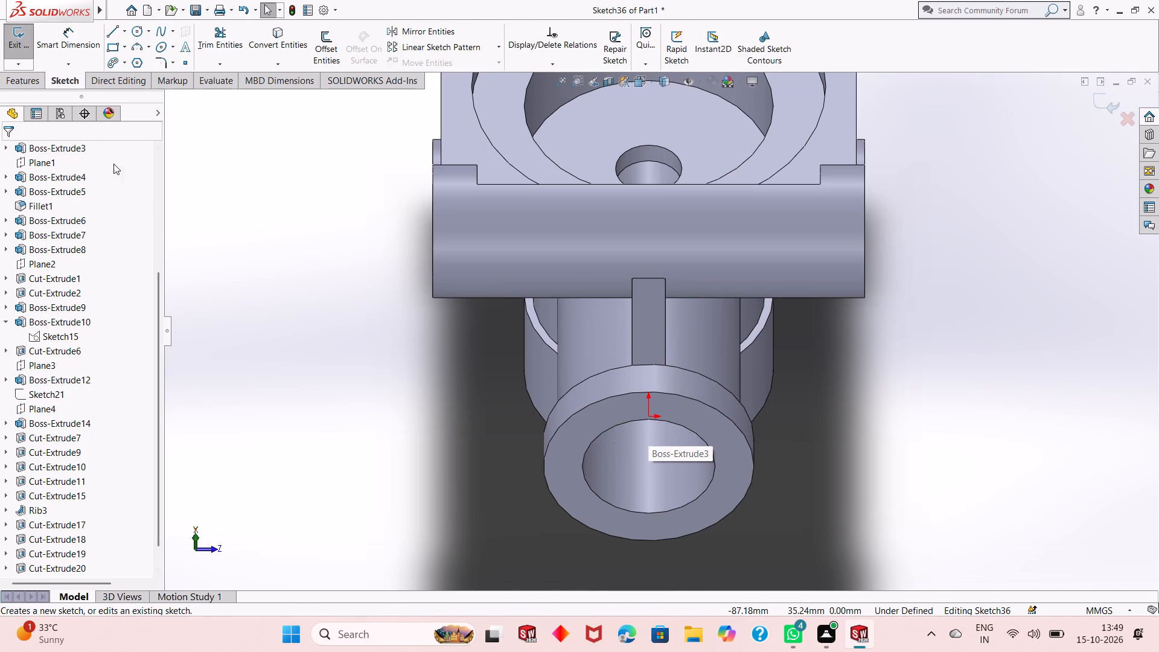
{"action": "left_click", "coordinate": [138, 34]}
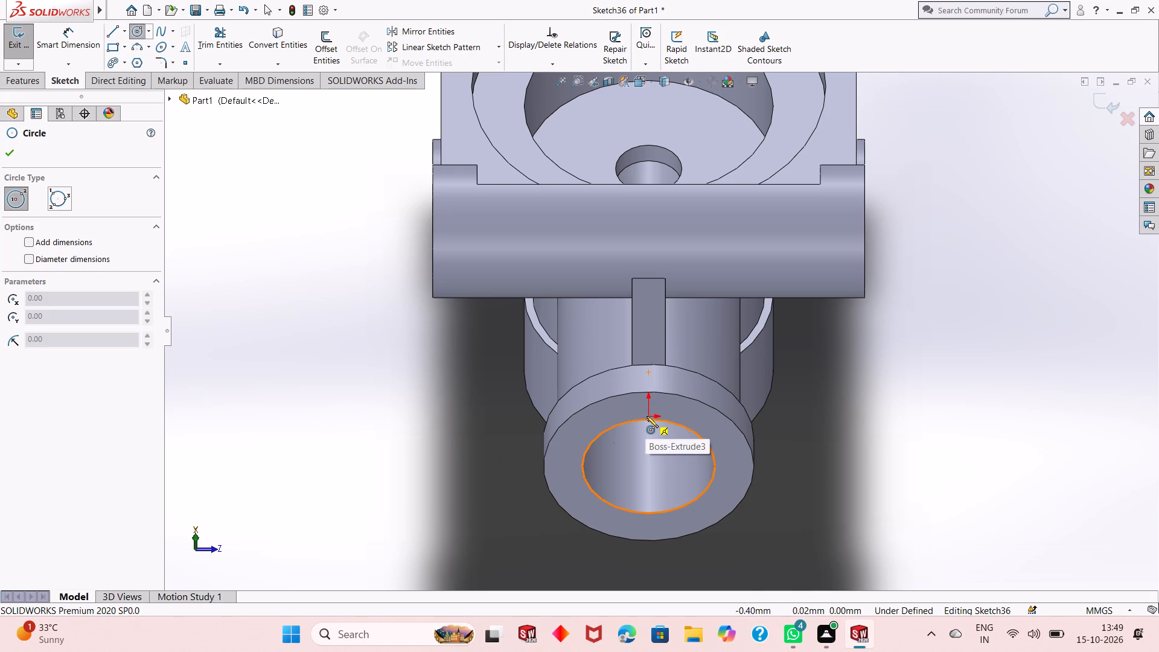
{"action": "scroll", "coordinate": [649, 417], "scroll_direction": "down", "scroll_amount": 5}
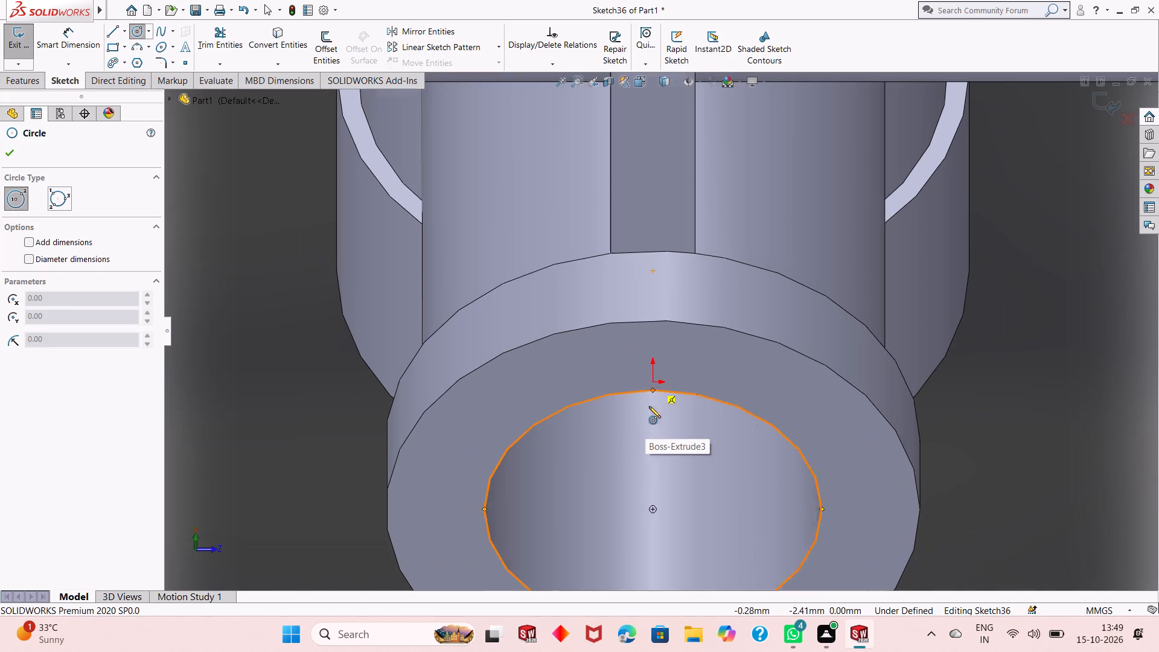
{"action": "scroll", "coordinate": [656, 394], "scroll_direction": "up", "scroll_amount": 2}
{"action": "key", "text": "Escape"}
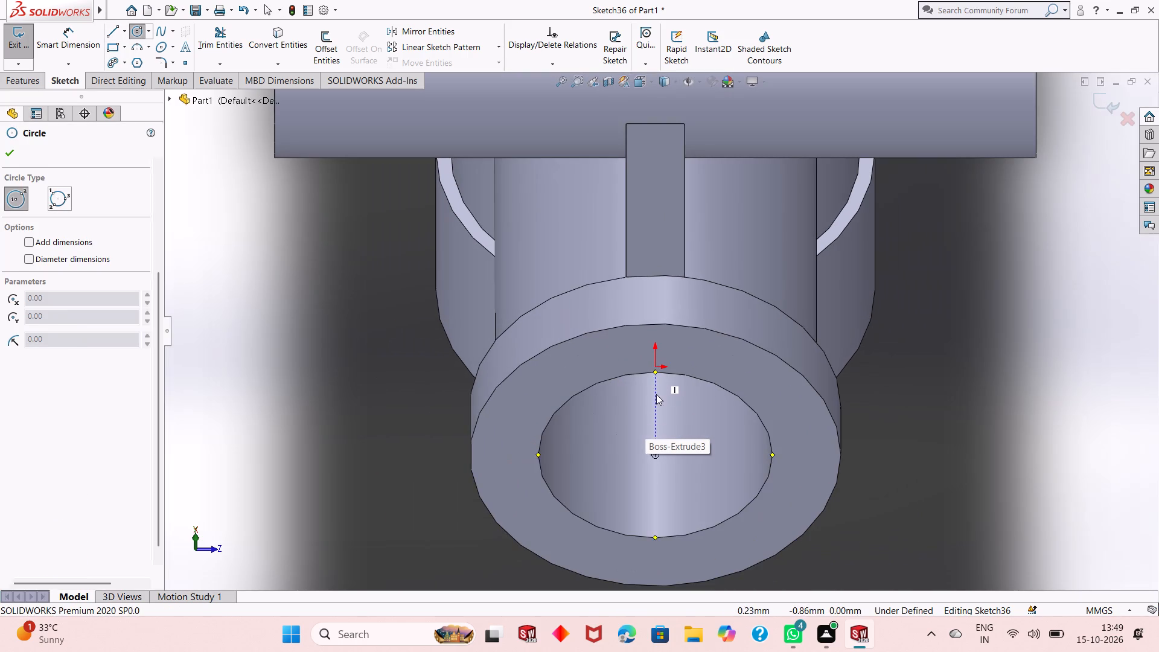
Show hidden lines as dashed and sketch a circle about 10.5 mm in diameter, centred on the origin within the angled boss outline.
{"action": "left_click", "coordinate": [663, 79]}
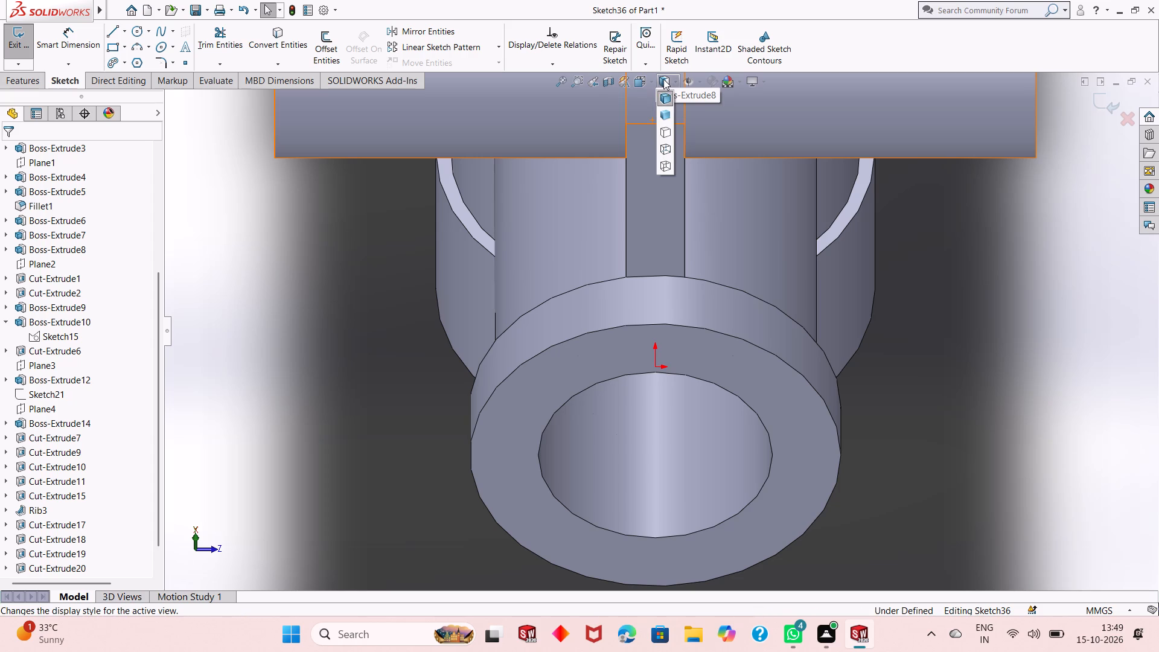
{"action": "left_click", "coordinate": [663, 149]}
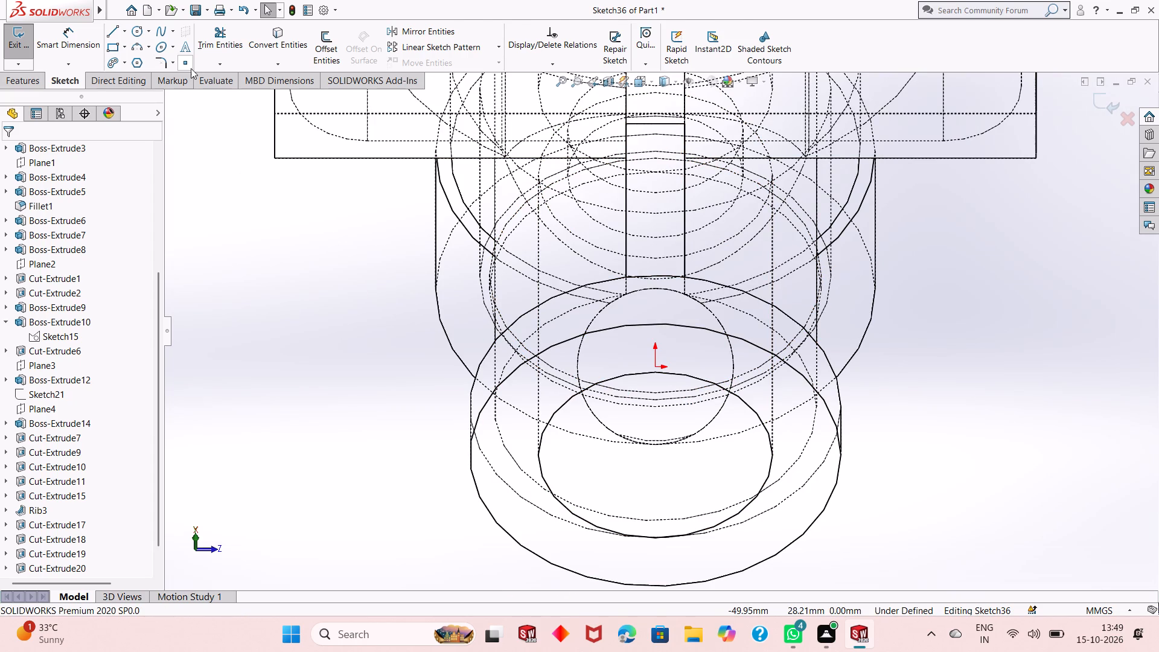
{"action": "left_click", "coordinate": [135, 30]}
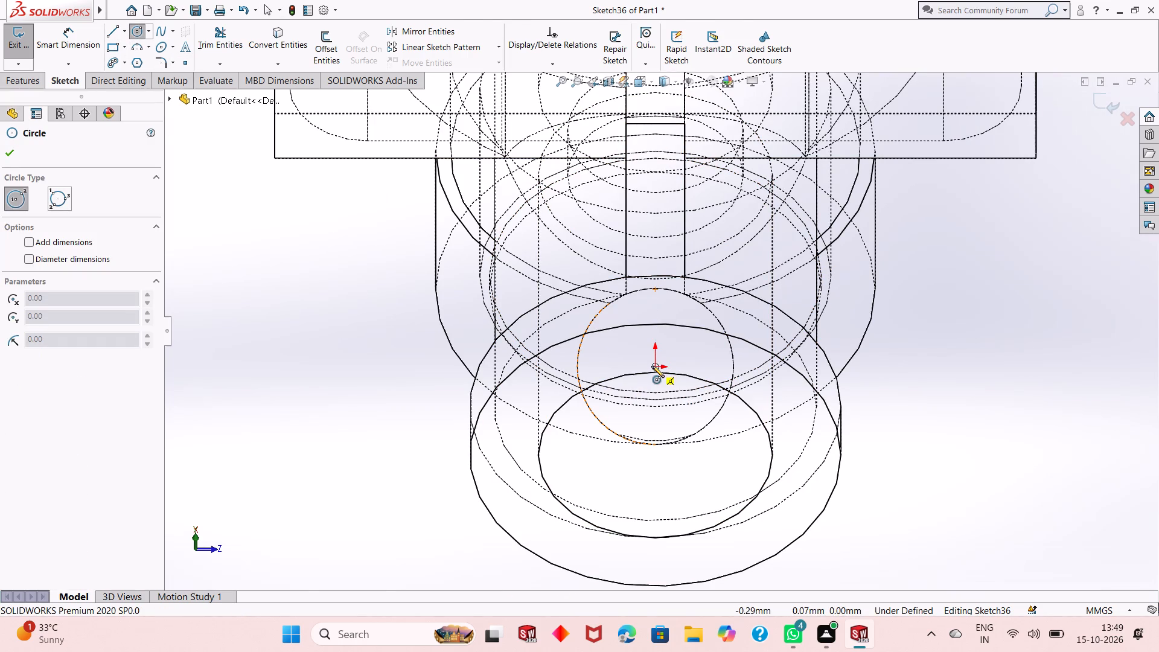
{"action": "left_click", "coordinate": [654, 367]}
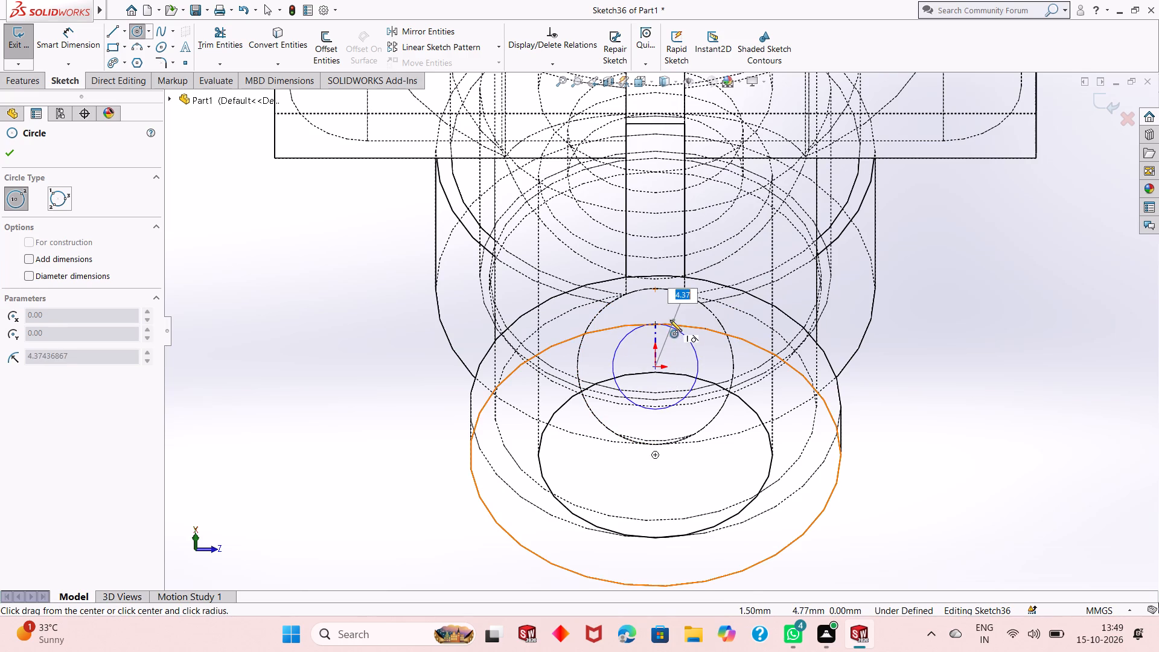
{"action": "left_click", "coordinate": [670, 318]}
{"action": "key", "text": "Escape"}
{"action": "key", "text": "Escape"}
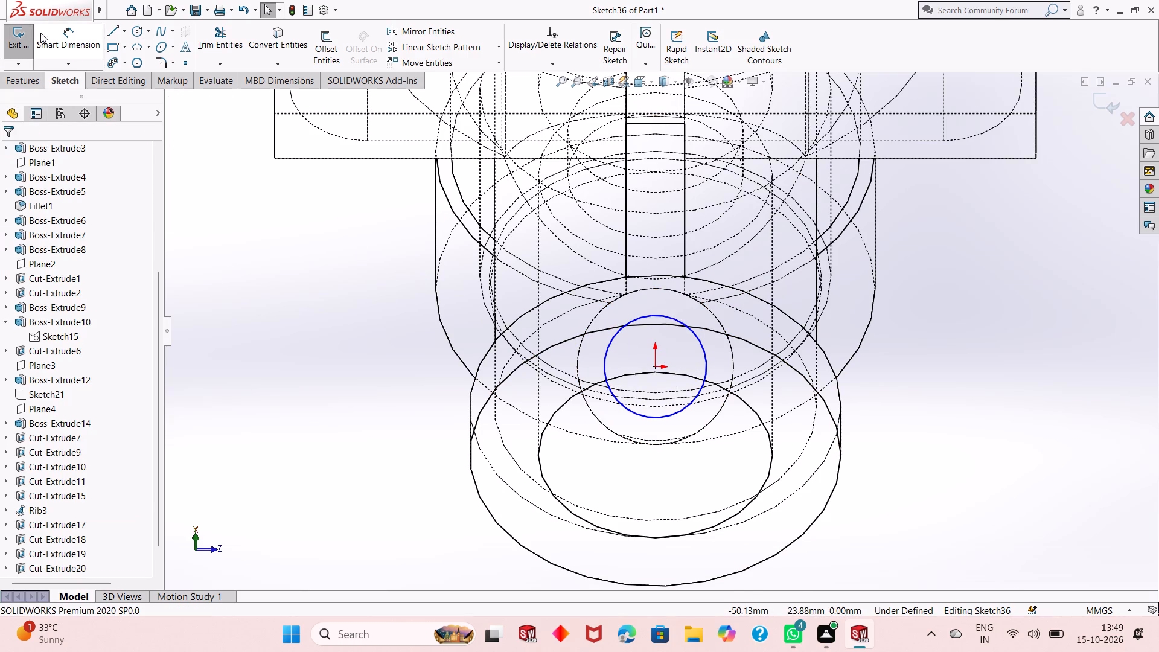
Dimension the new circle's diameter and set it to 11 mm.
{"action": "left_click", "coordinate": [42, 34]}
{"action": "left_click", "coordinate": [636, 412]}
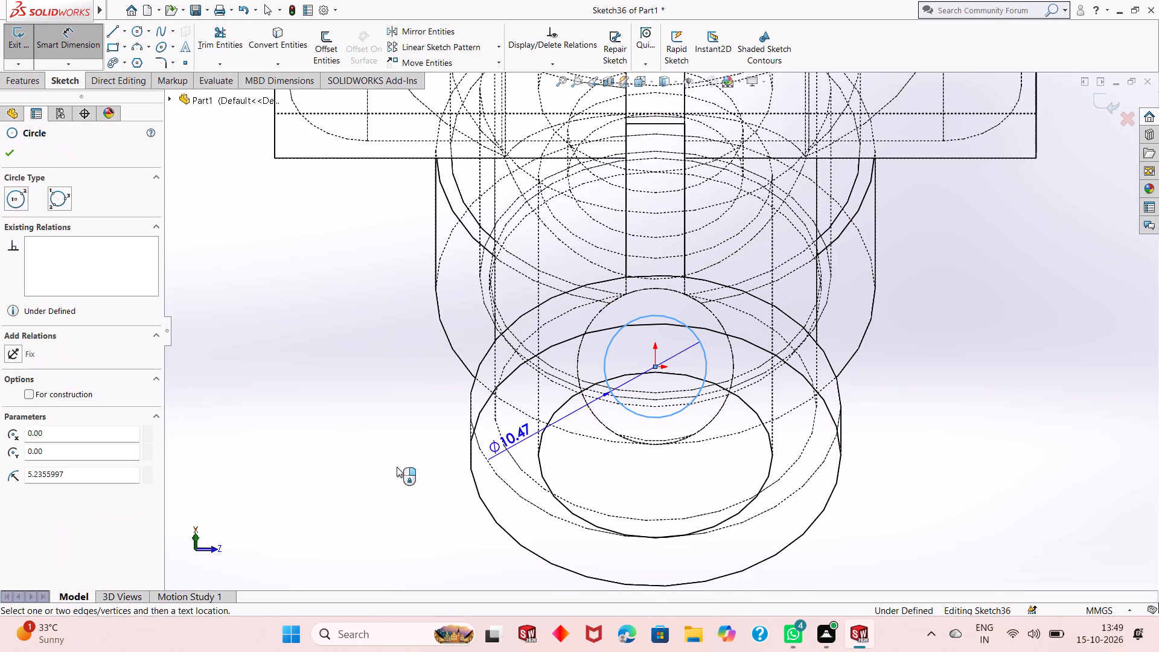
{"action": "left_click", "coordinate": [334, 488]}
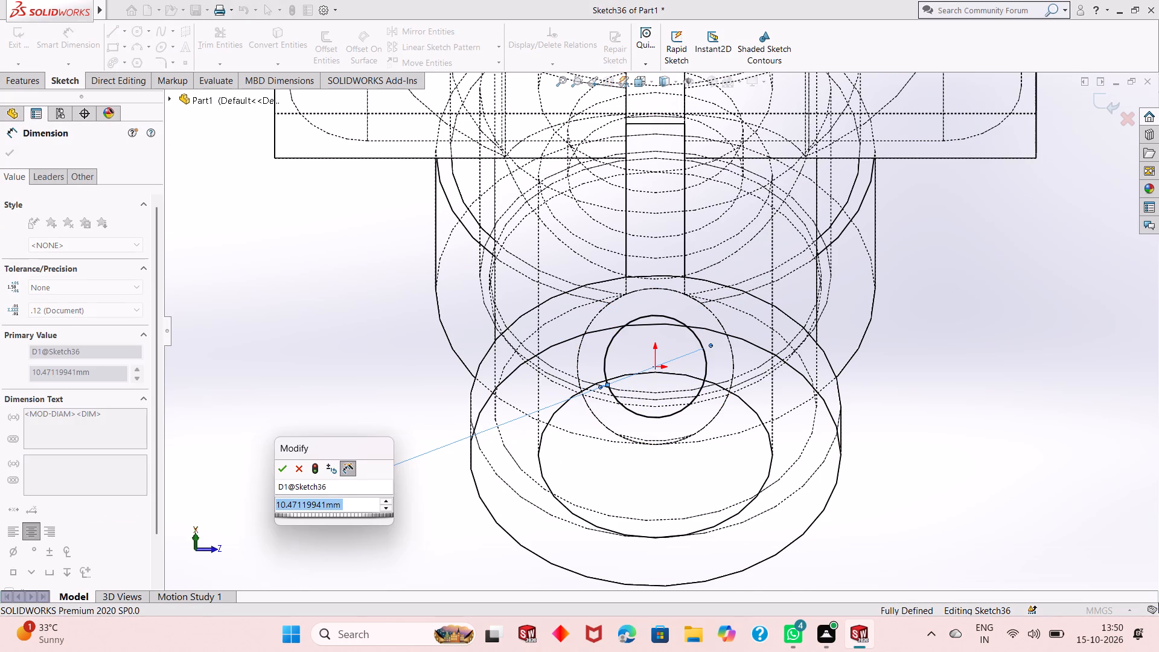
{"action": "type", "text": "11"}
{"action": "key", "text": "Return"}
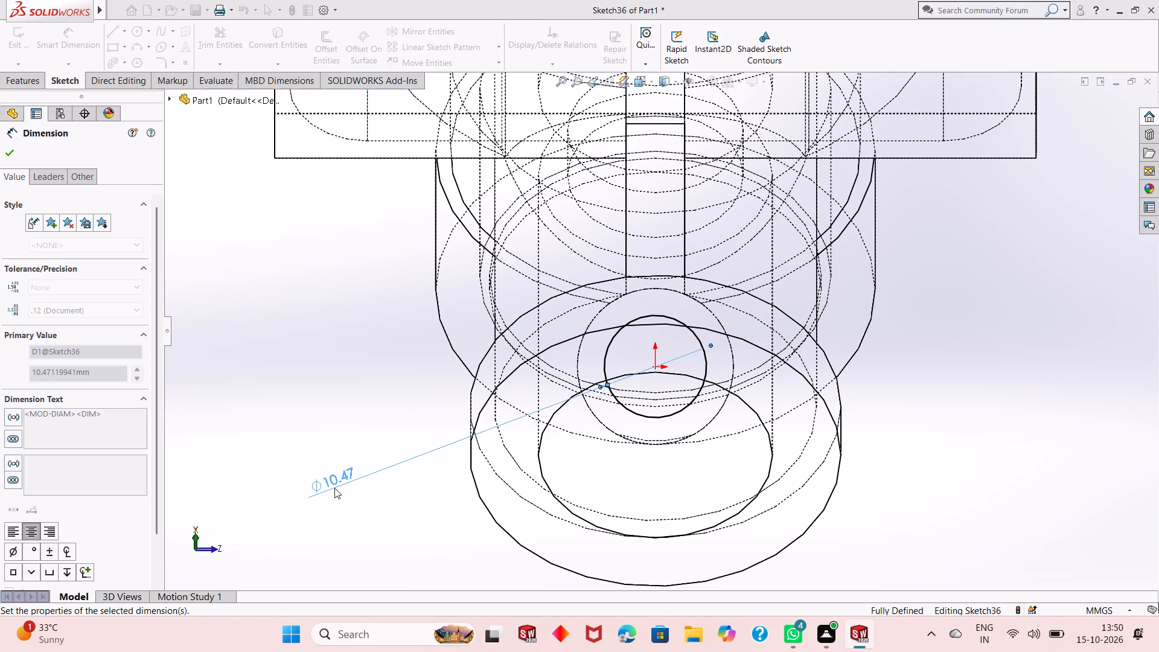
{"action": "left_click", "coordinate": [4, 153]}
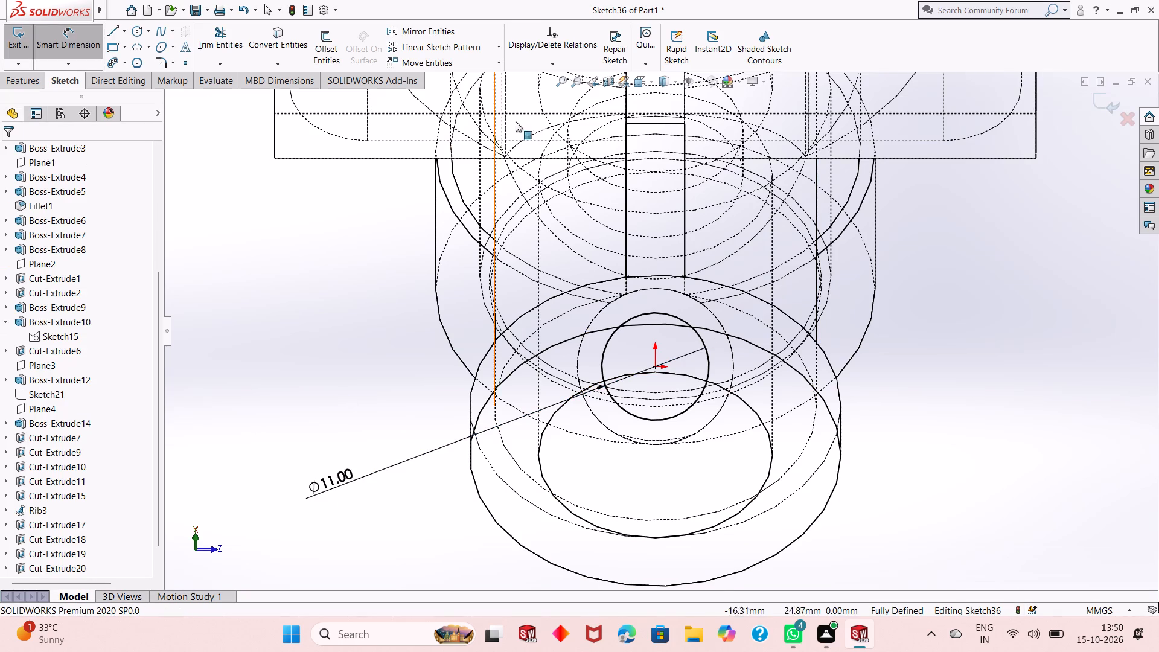
Return the model display to shaded with edges.
{"action": "left_click", "coordinate": [661, 81]}
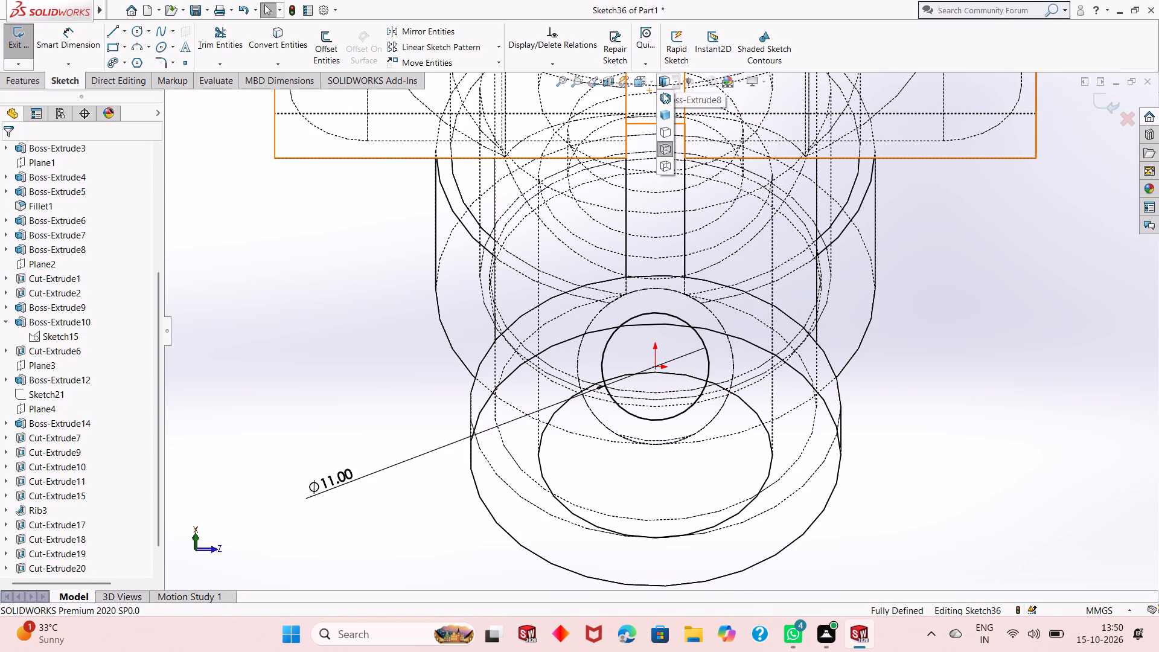
{"action": "left_click", "coordinate": [665, 100]}
Extrude-cut the 11 mm circle down through the angled boss with the Up To Next end condition.
{"action": "middle_click_drag", "start_coordinate": [656, 392], "coordinate": [704, 296]}
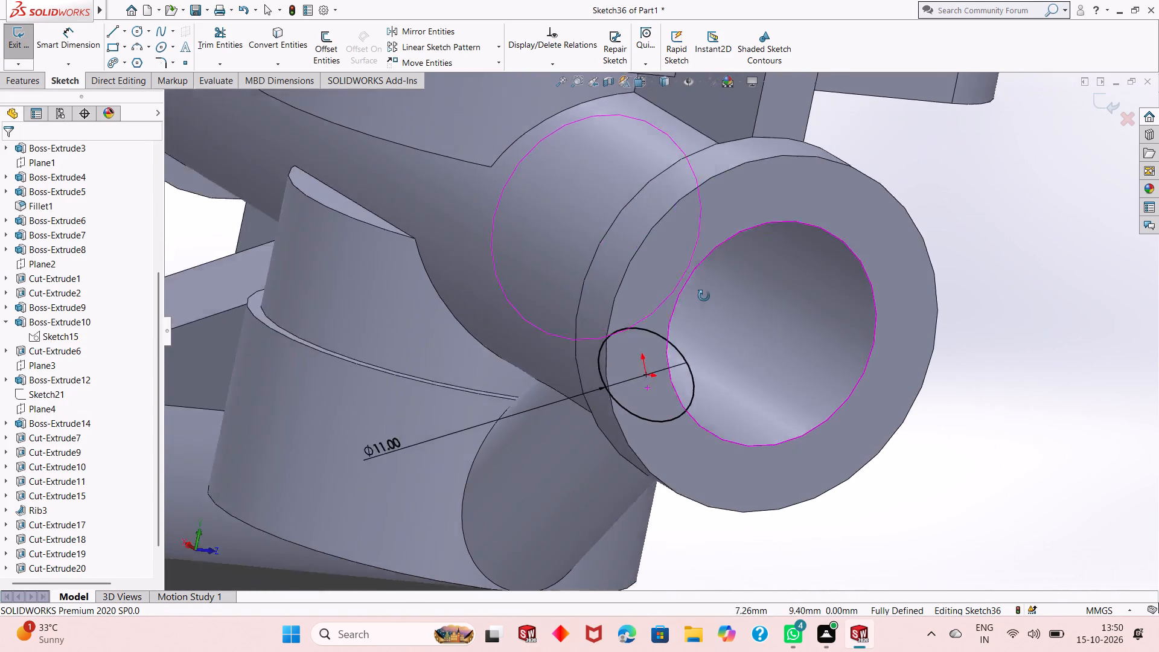
{"action": "middle_click_drag", "start_coordinate": [704, 296], "coordinate": [737, 287]}
{"action": "scroll", "coordinate": [566, 340], "scroll_direction": "up", "scroll_amount": 2}
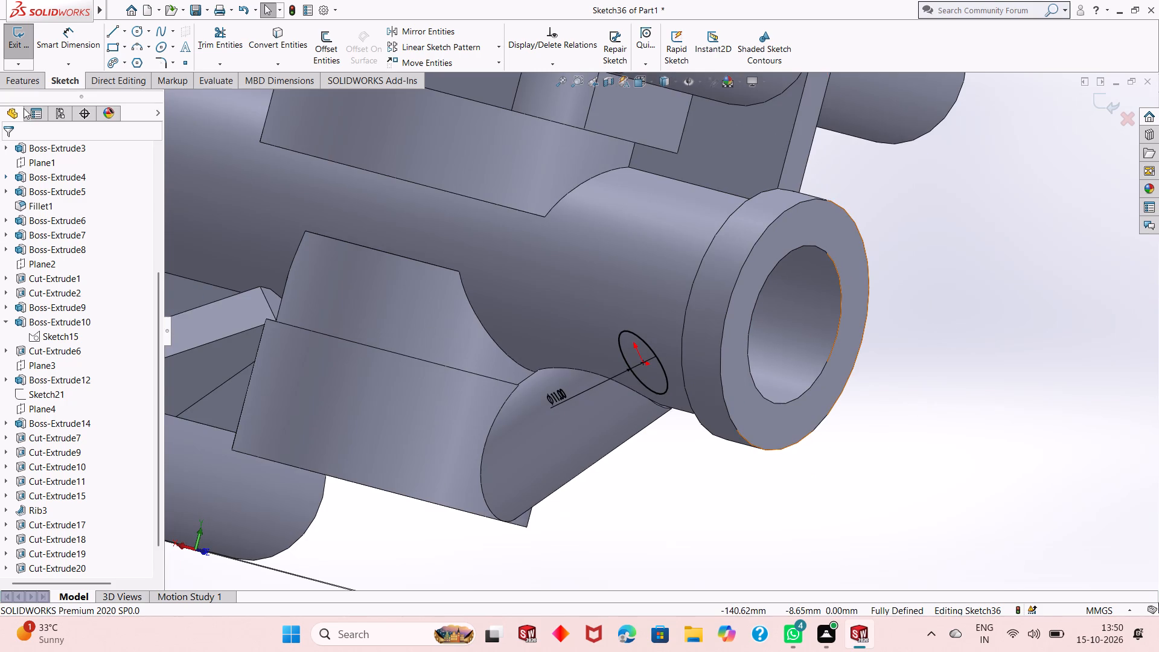
{"action": "left_click", "coordinate": [25, 74]}
{"action": "left_click", "coordinate": [219, 44]}
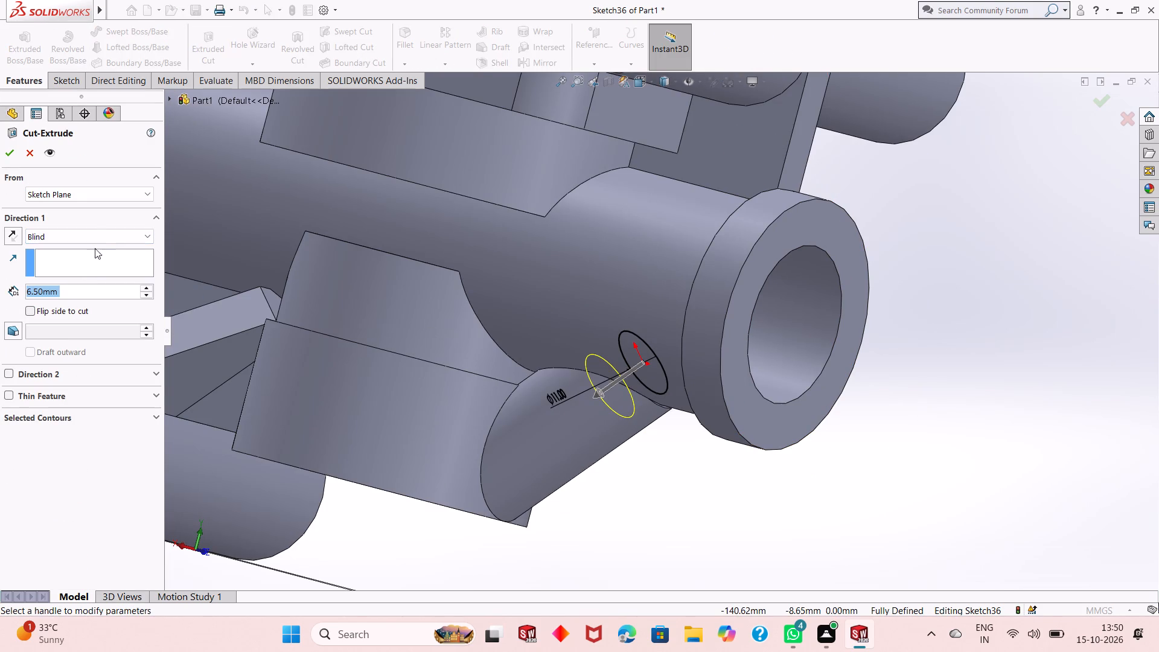
{"action": "left_click", "coordinate": [106, 229]}
{"action": "left_click", "coordinate": [91, 278]}
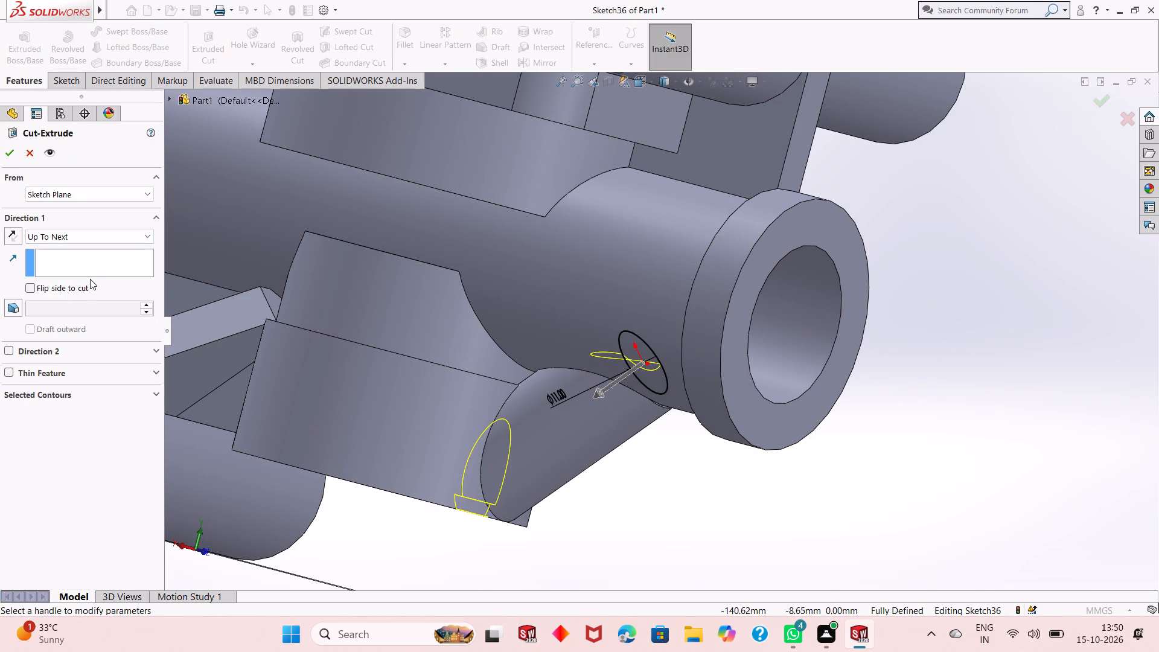
{"action": "middle_click_drag", "start_coordinate": [448, 481], "coordinate": [508, 430]}
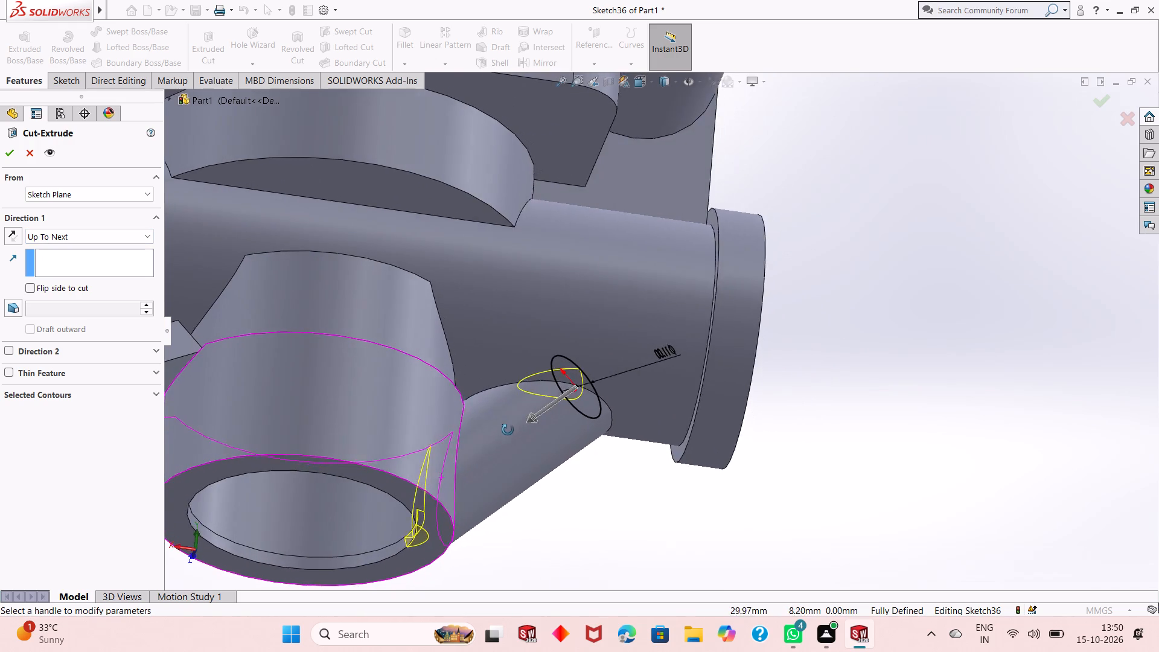
{"action": "middle_click_drag", "start_coordinate": [508, 430], "coordinate": [516, 450]}
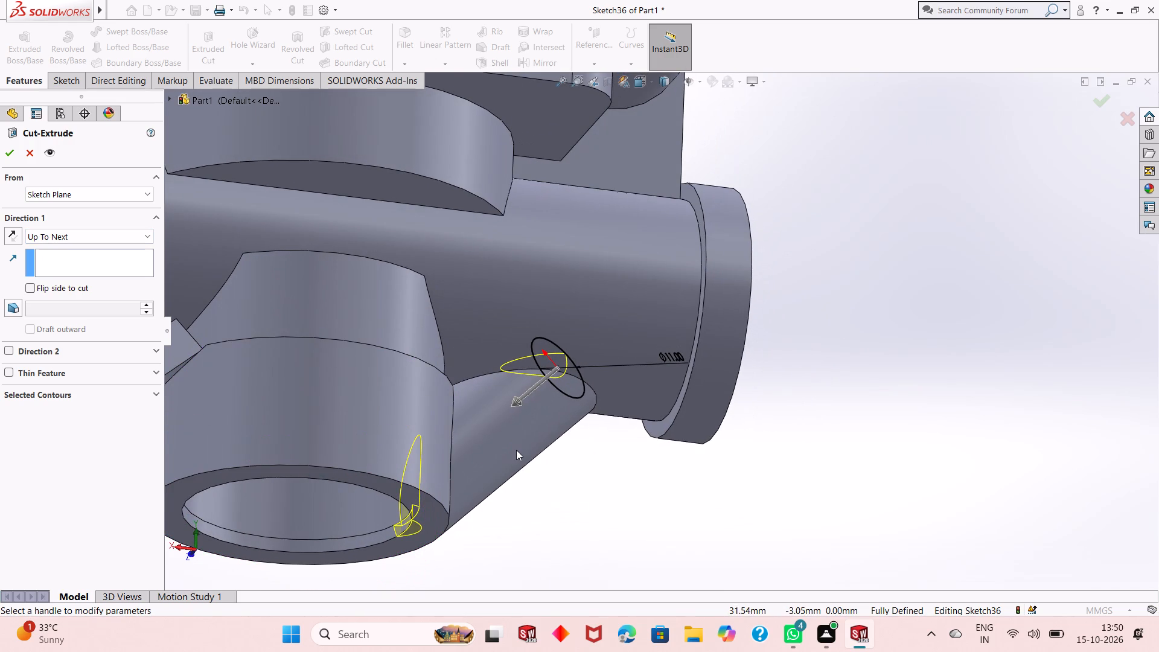
{"action": "scroll", "coordinate": [482, 497], "scroll_direction": "up", "scroll_amount": 1}
{"action": "middle_click_drag", "start_coordinate": [420, 481], "coordinate": [428, 513]}
{"action": "left_click", "coordinate": [11, 155]}
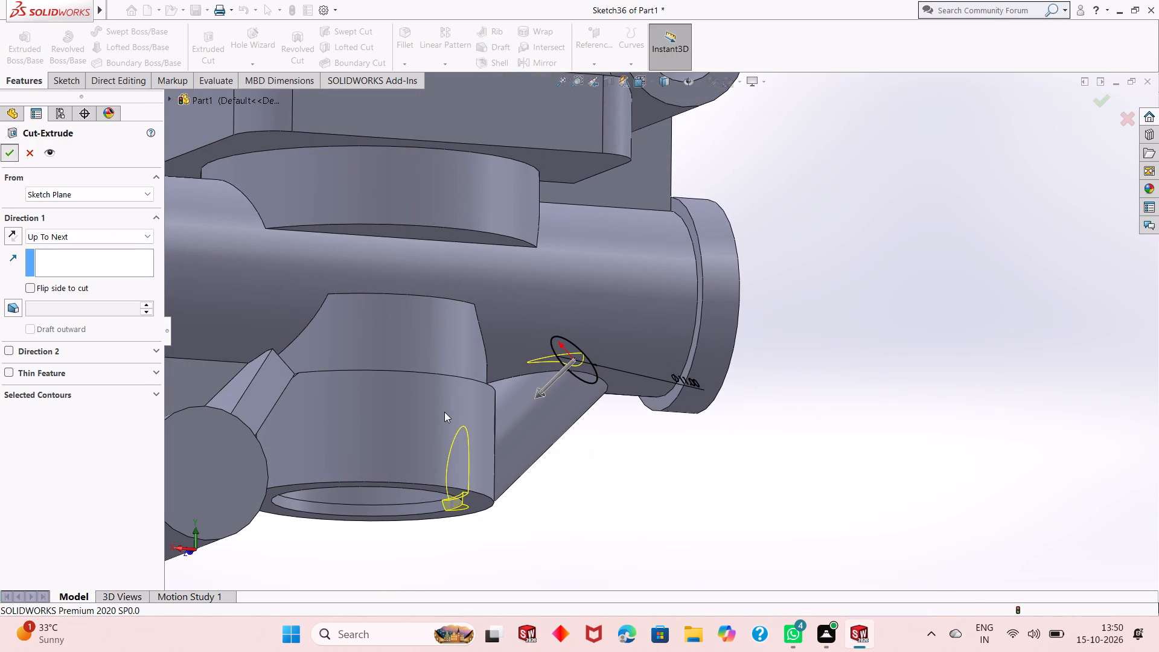
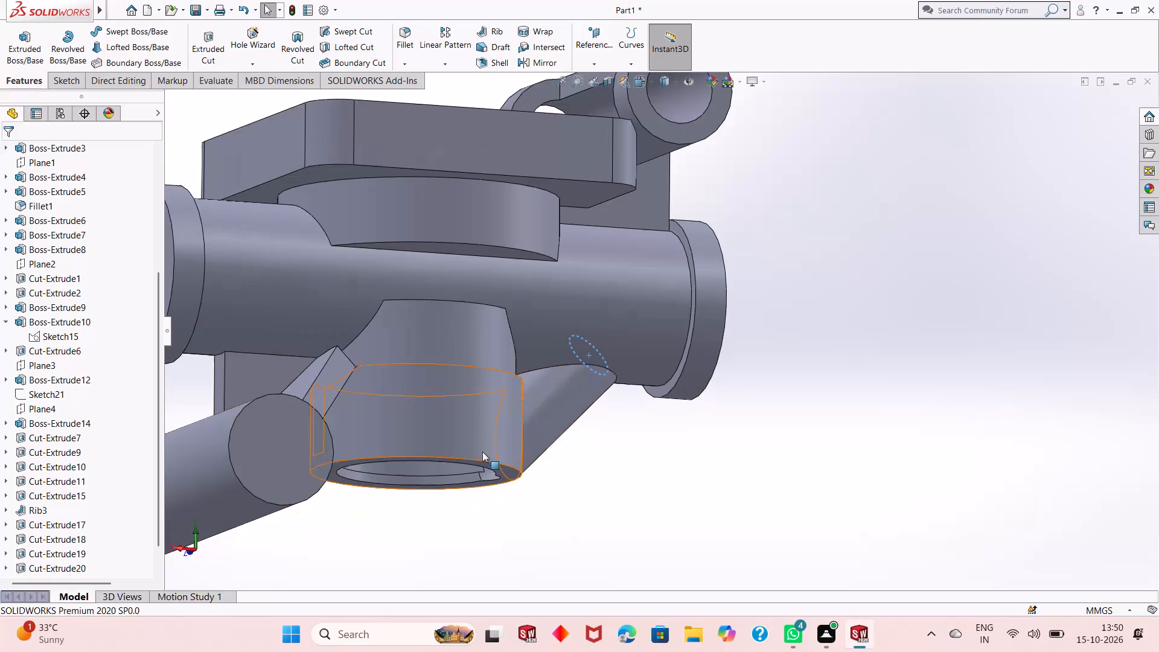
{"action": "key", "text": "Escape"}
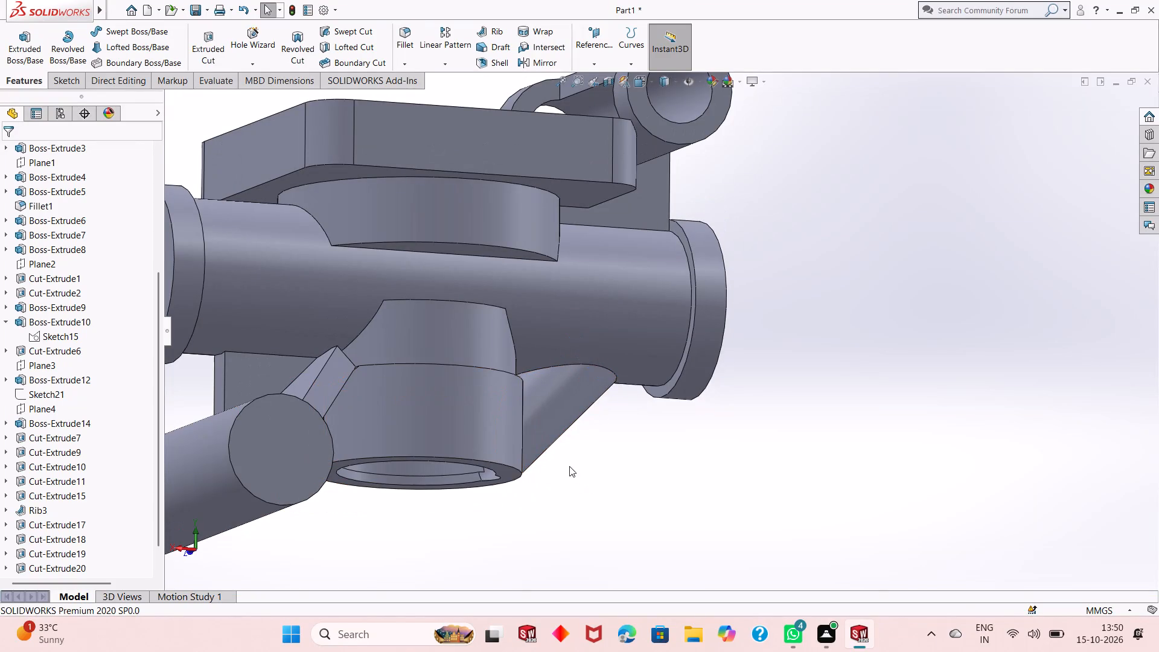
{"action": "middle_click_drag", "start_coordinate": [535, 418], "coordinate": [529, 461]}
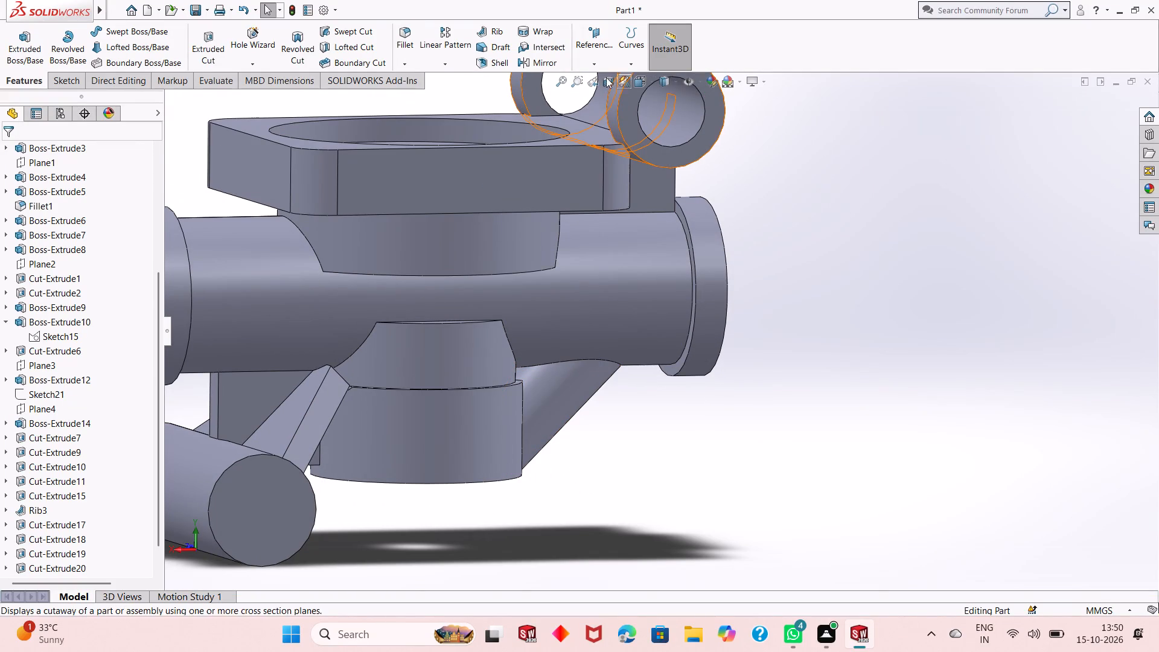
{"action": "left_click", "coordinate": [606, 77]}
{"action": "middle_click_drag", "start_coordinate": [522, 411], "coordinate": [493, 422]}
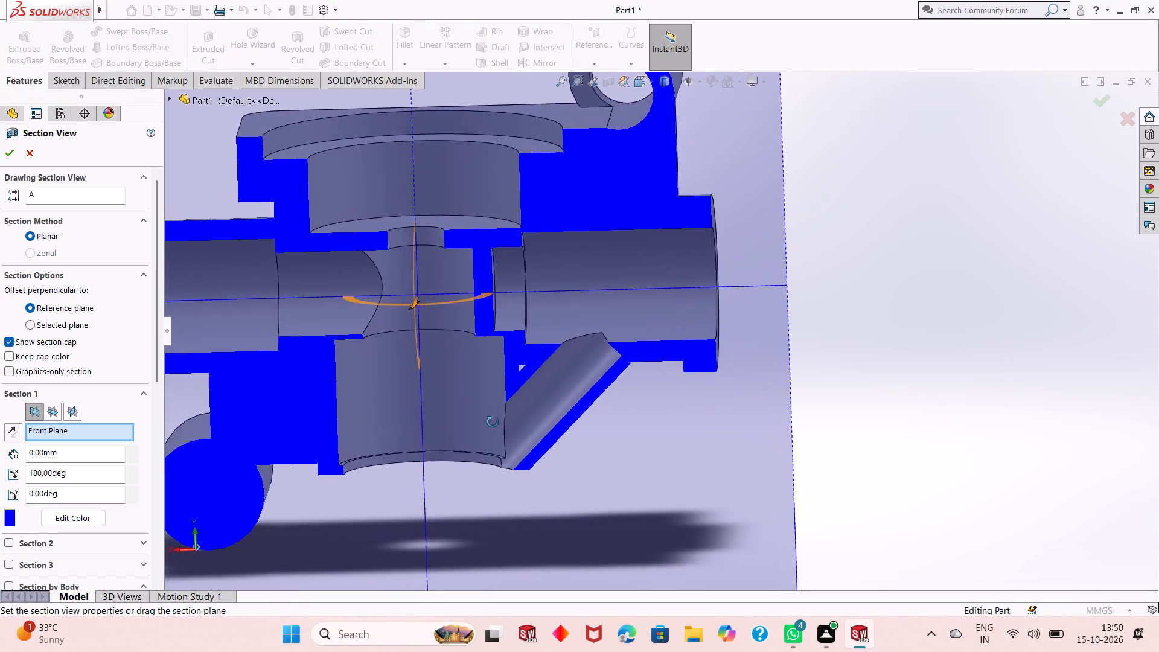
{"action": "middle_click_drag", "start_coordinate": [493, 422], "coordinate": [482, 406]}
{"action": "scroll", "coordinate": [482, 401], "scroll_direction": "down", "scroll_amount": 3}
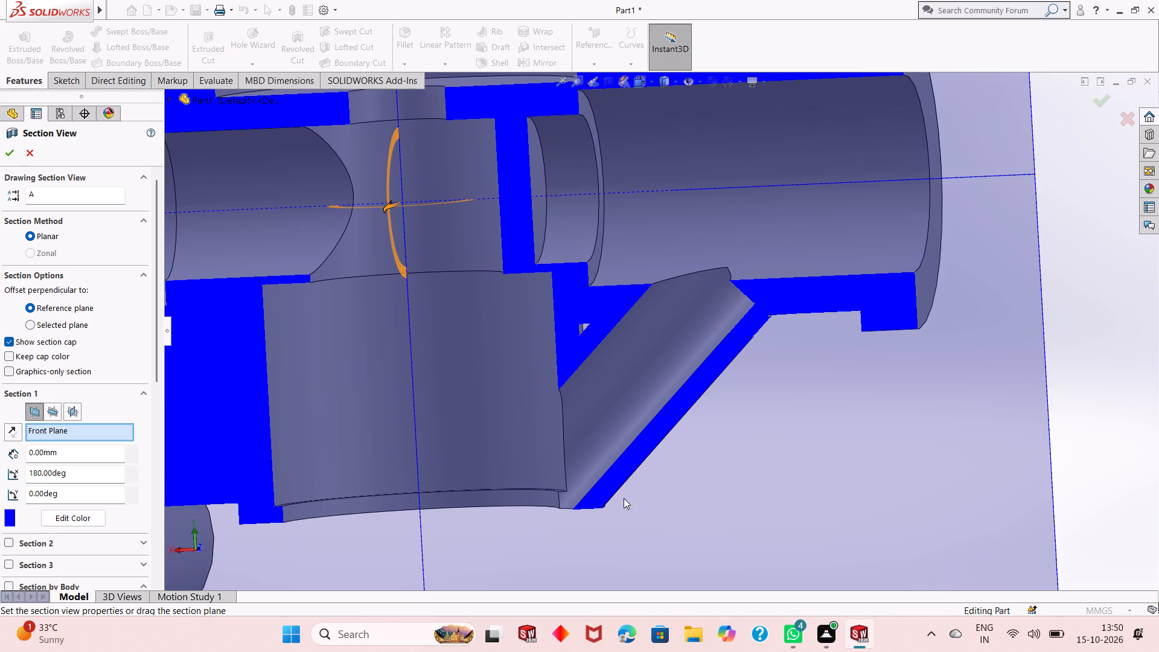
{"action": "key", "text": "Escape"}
Apply a section view through the valve body on the Front Plane to expose its internal bores.
{"action": "scroll", "coordinate": [611, 500], "scroll_direction": "up", "scroll_amount": 2}
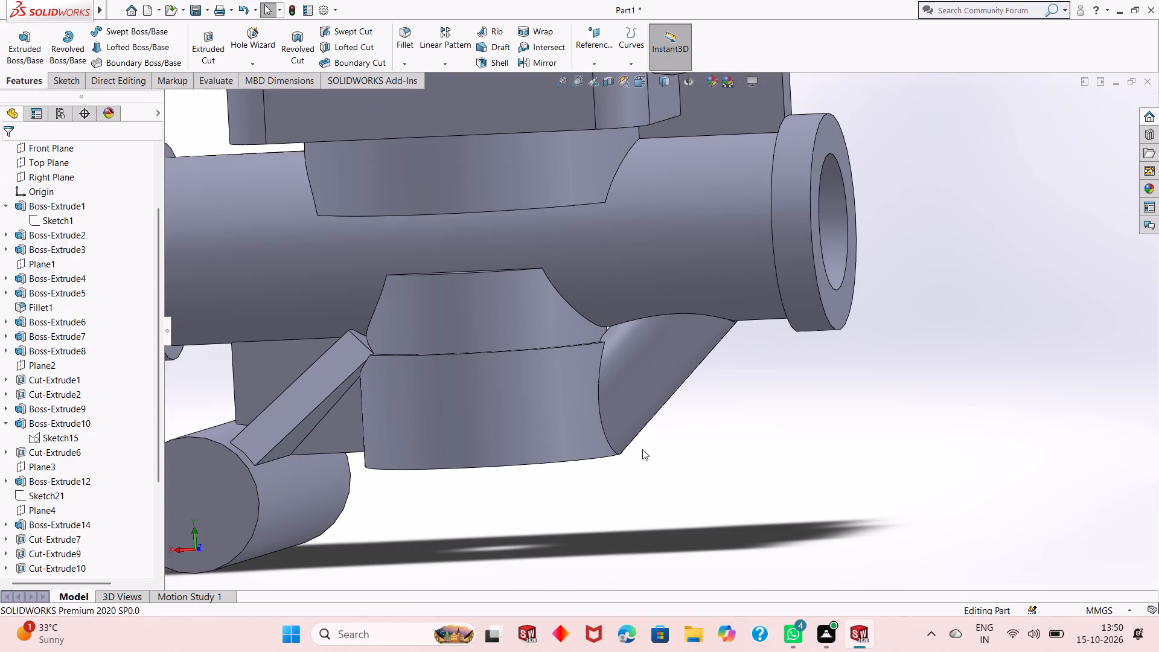
{"action": "left_click", "coordinate": [607, 80]}
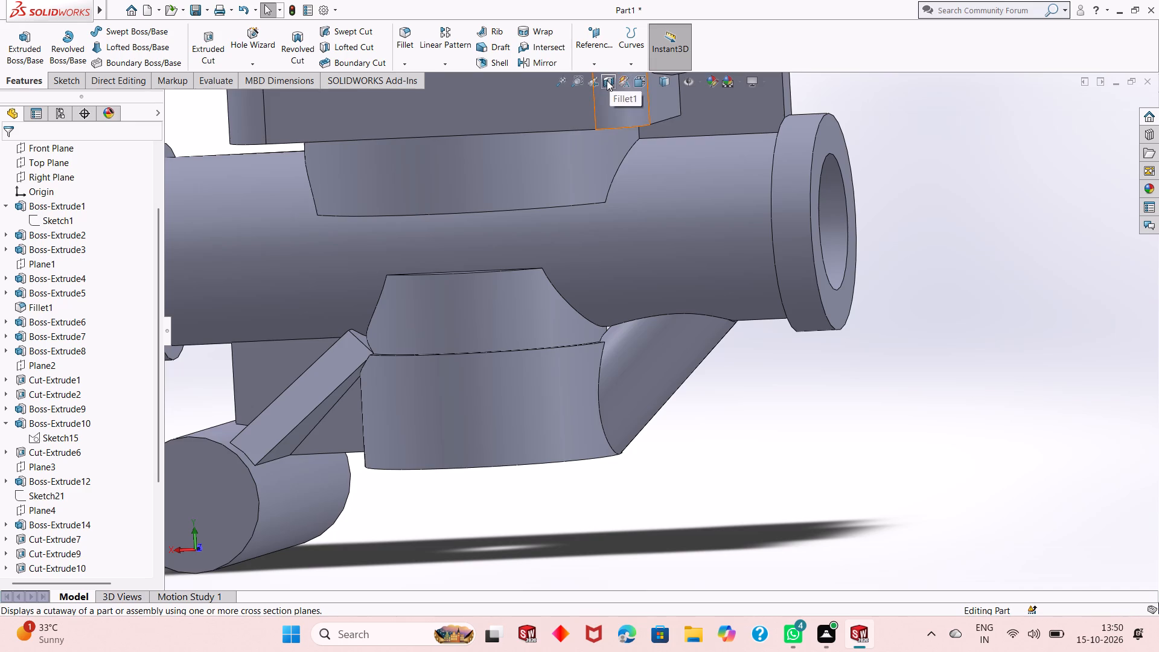
{"action": "left_click", "coordinate": [13, 156]}
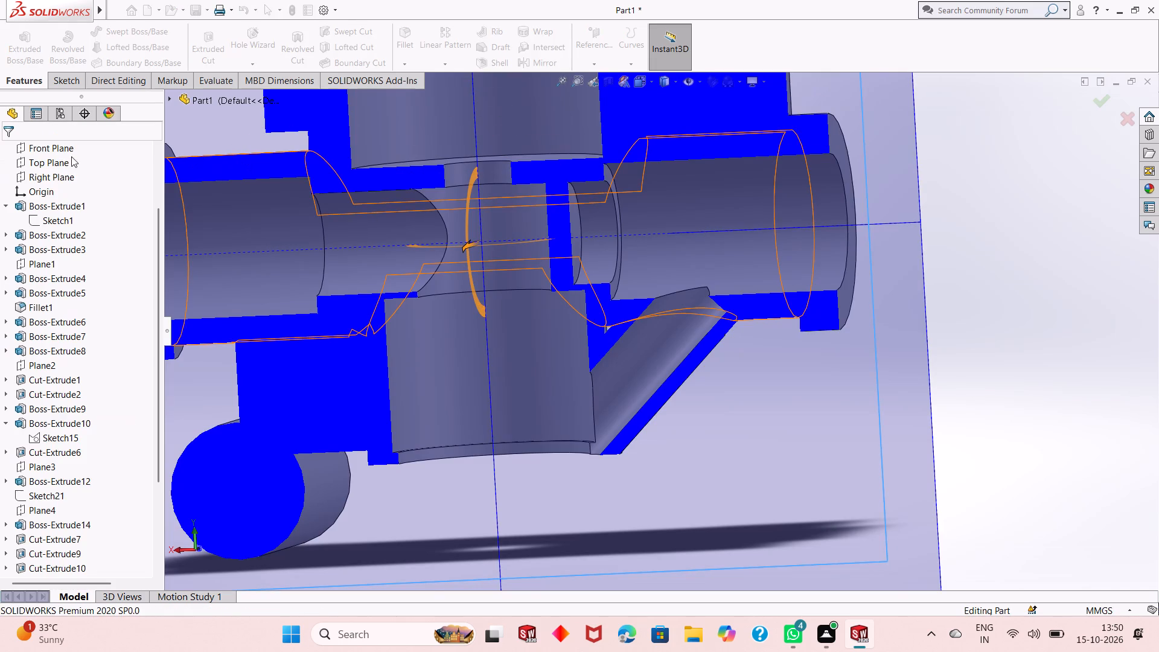
{"action": "scroll", "coordinate": [537, 271], "scroll_direction": "up", "scroll_amount": 4}
{"action": "middle_click_drag", "start_coordinate": [551, 247], "coordinate": [544, 276]}
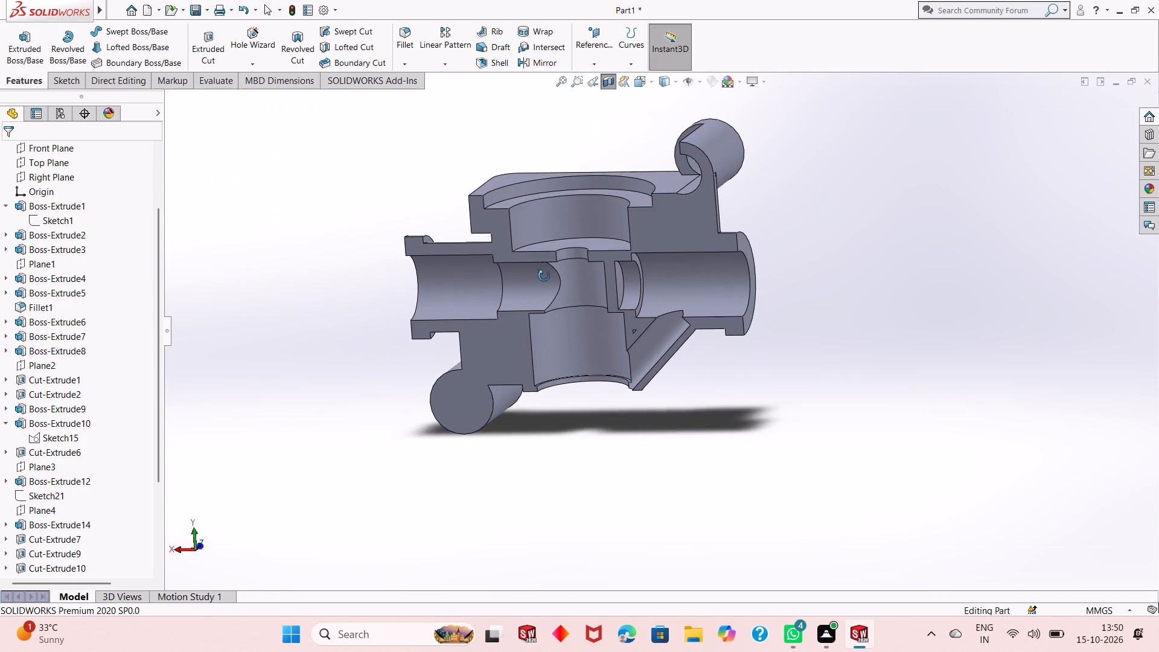
{"action": "middle_click_drag", "start_coordinate": [544, 276], "coordinate": [544, 276]}
{"action": "scroll", "coordinate": [557, 237], "scroll_direction": "down", "scroll_amount": 1}
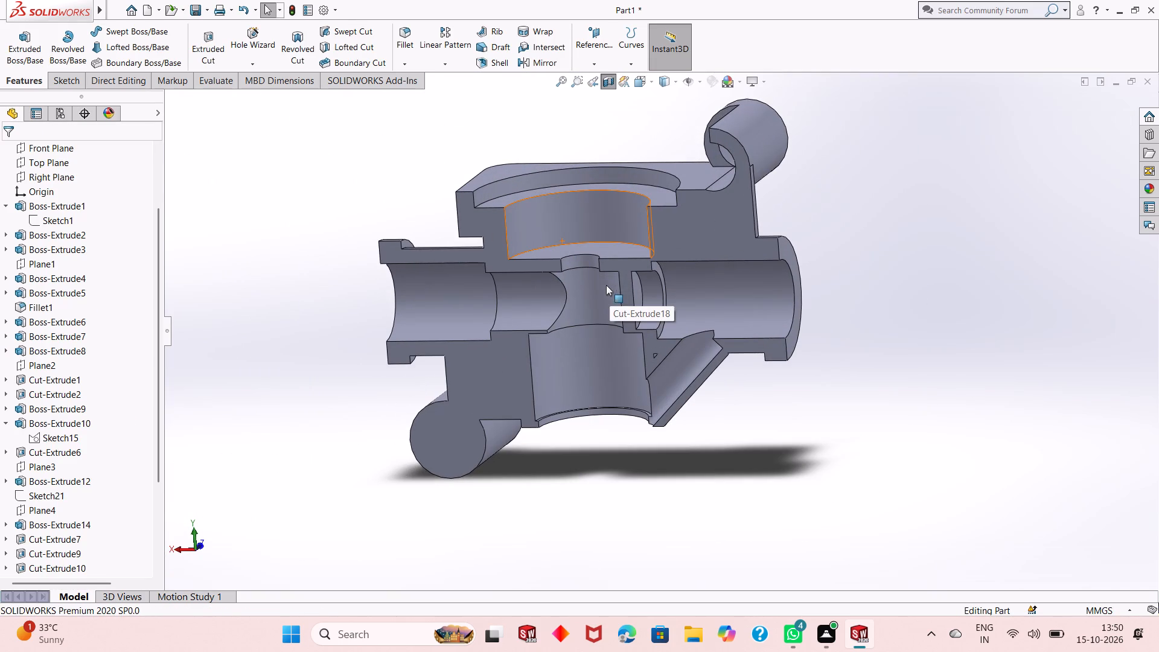
Set up a 1 mm, 45° chamfer on the upper large bore's top edge and the small central hole's top edge.
{"action": "left_click", "coordinate": [395, 65]}
{"action": "left_click", "coordinate": [405, 94]}
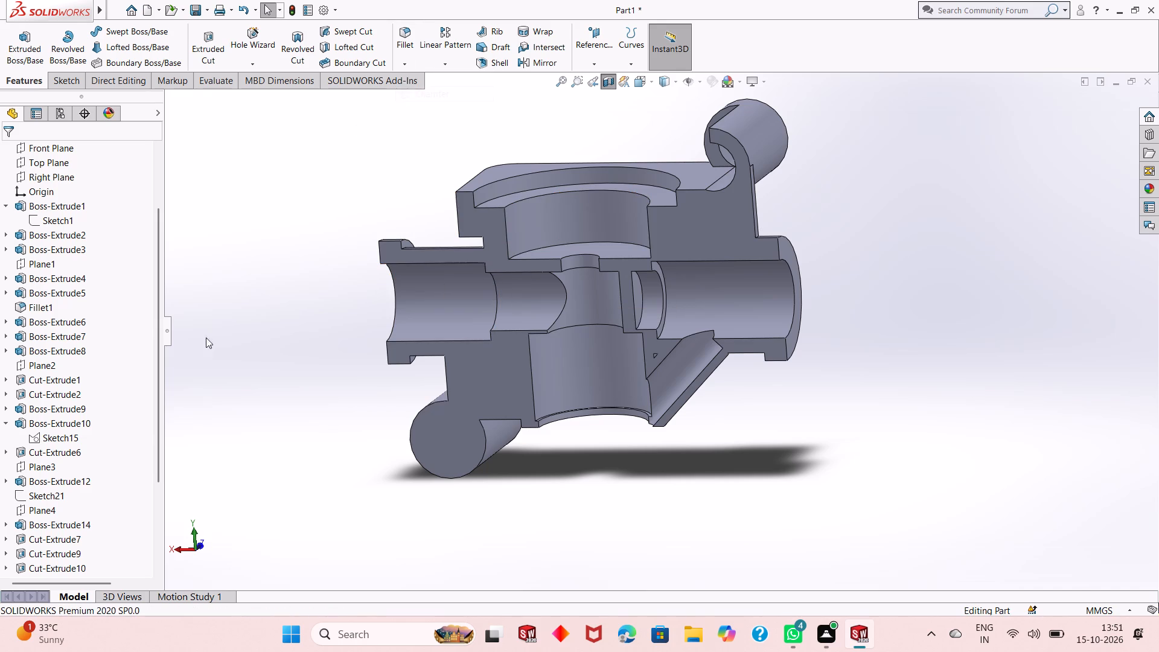
{"action": "key", "text": "1"}
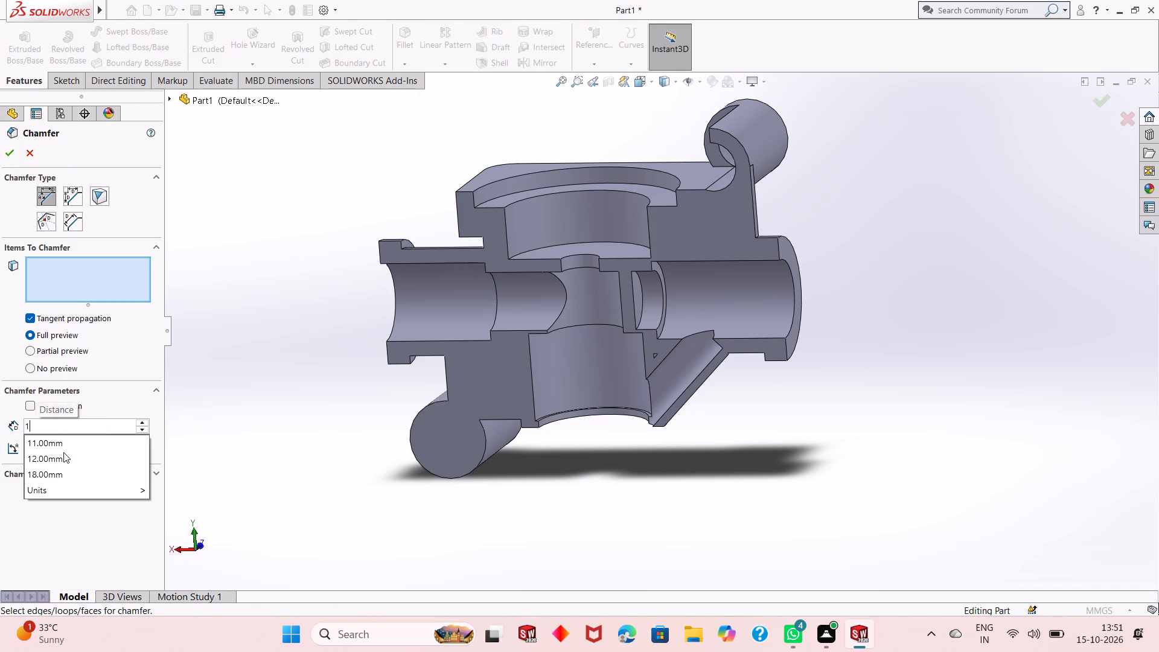
{"action": "key", "text": "Return"}
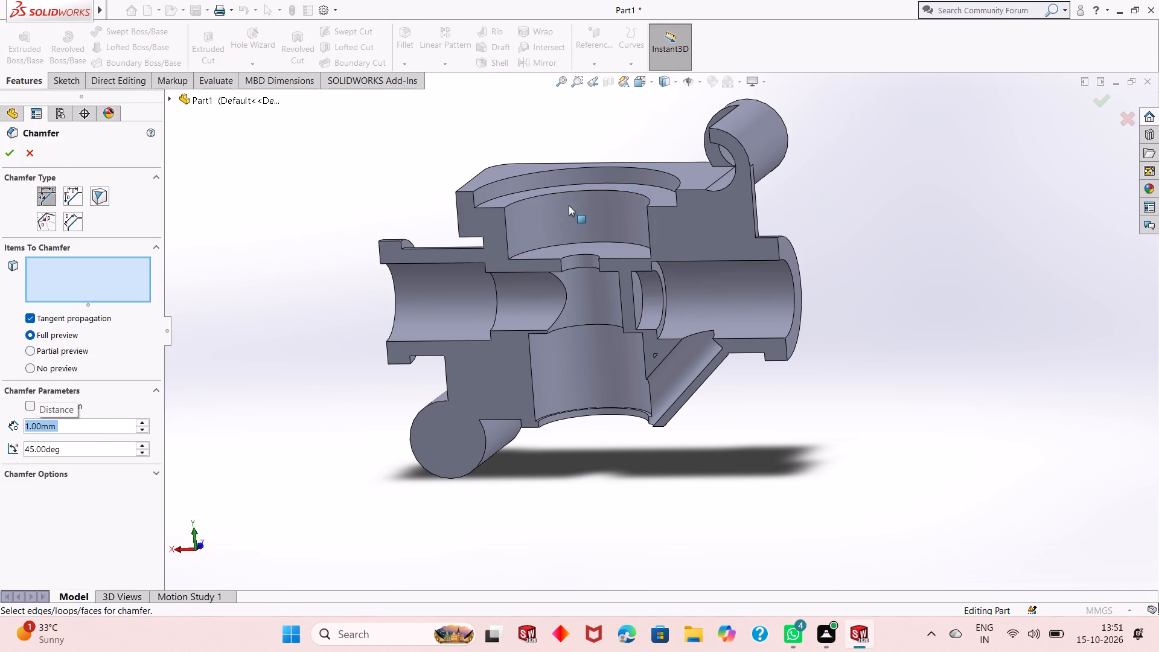
{"action": "left_click", "coordinate": [579, 192]}
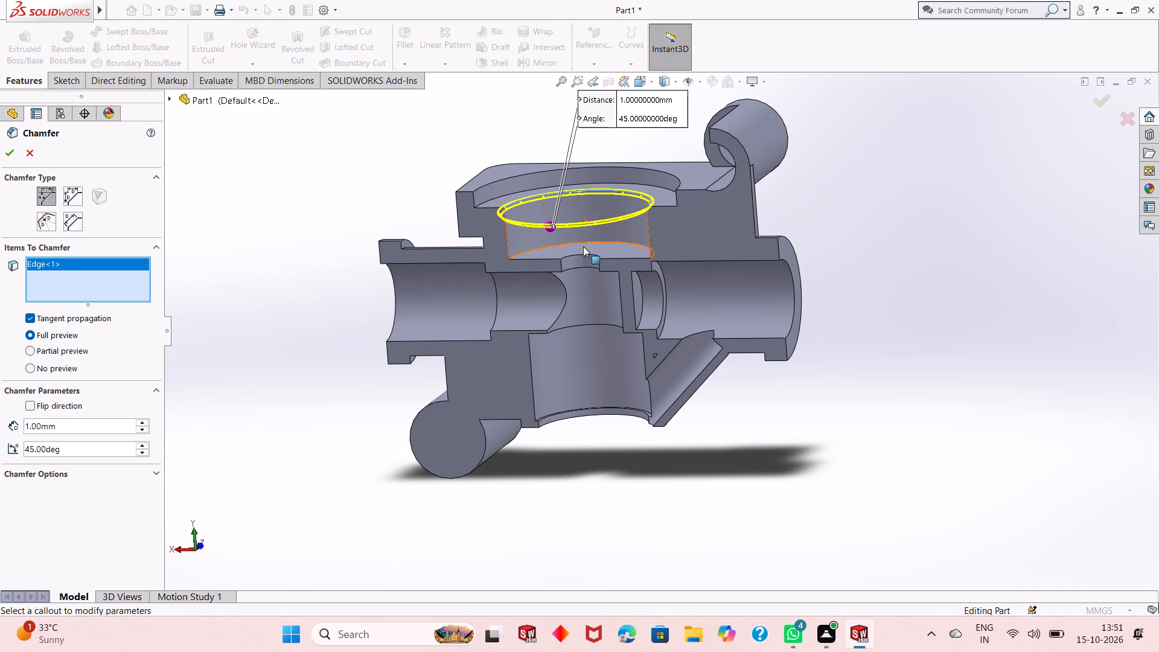
{"action": "middle_click_drag", "start_coordinate": [583, 246], "coordinate": [599, 208]}
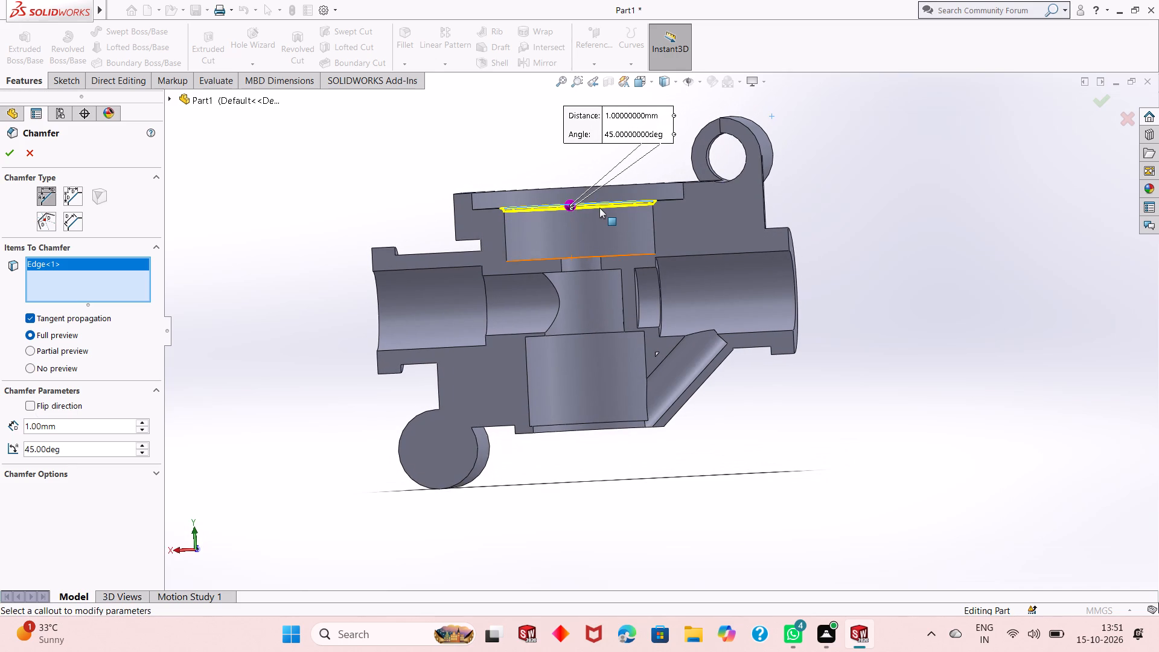
{"action": "scroll", "coordinate": [599, 208], "scroll_direction": "down", "scroll_amount": 3}
{"action": "middle_click_drag", "start_coordinate": [579, 319], "coordinate": [579, 342]}
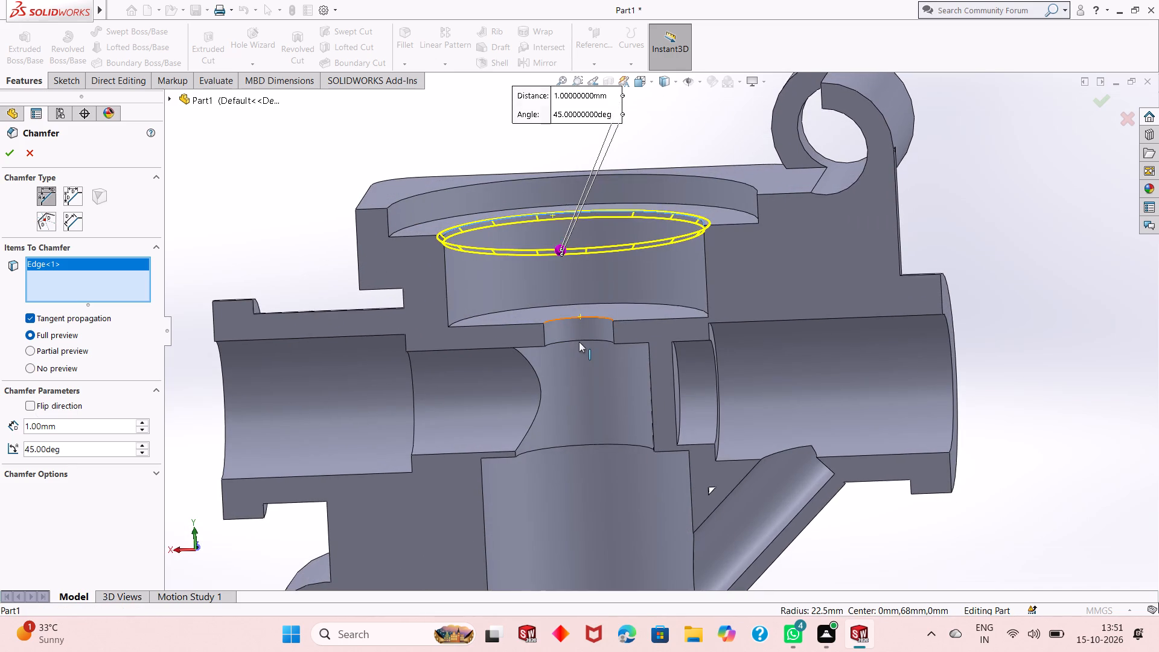
{"action": "scroll", "coordinate": [579, 342], "scroll_direction": "down", "scroll_amount": 1}
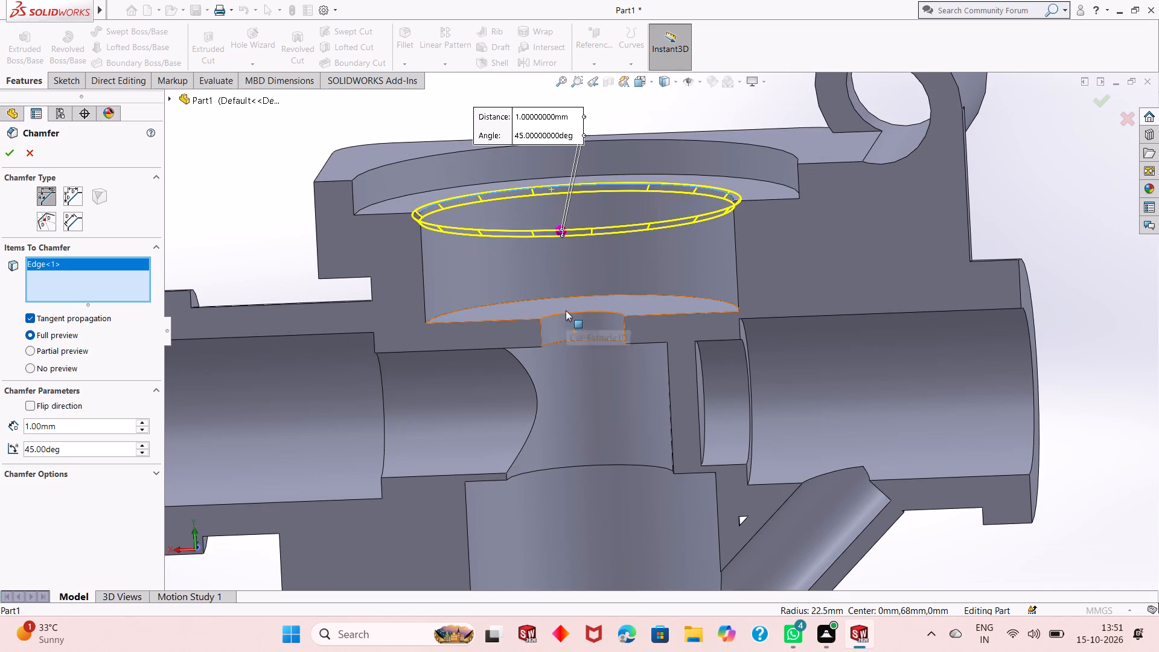
{"action": "left_click", "coordinate": [560, 314]}
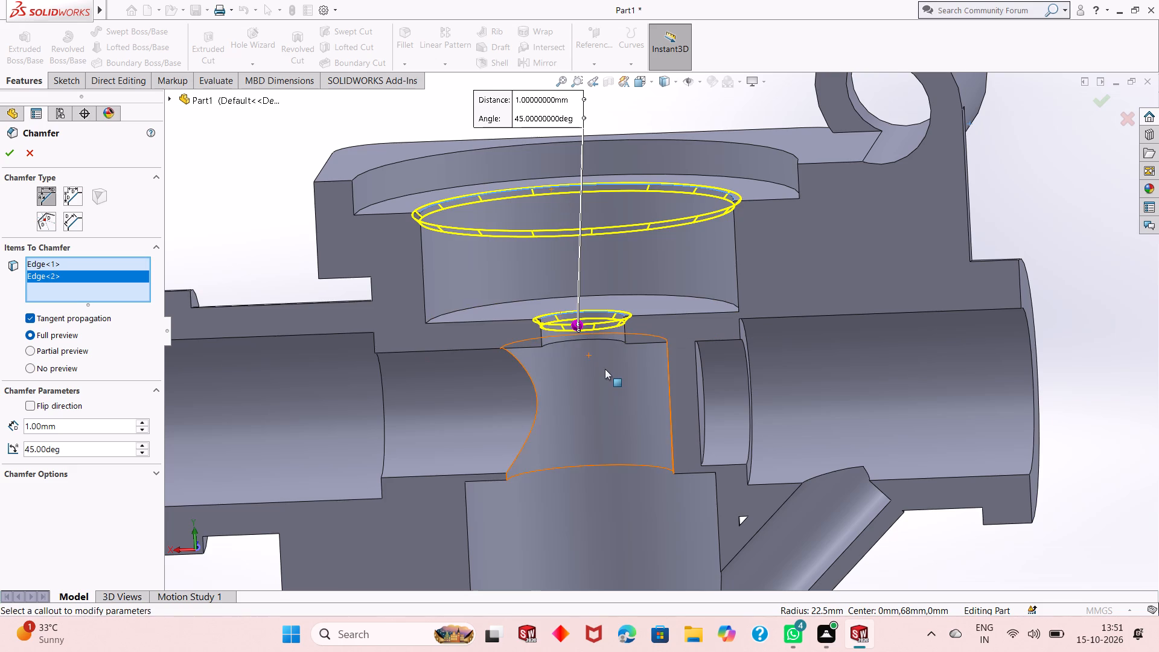
{"action": "middle_click_drag", "start_coordinate": [605, 369], "coordinate": [610, 361]}
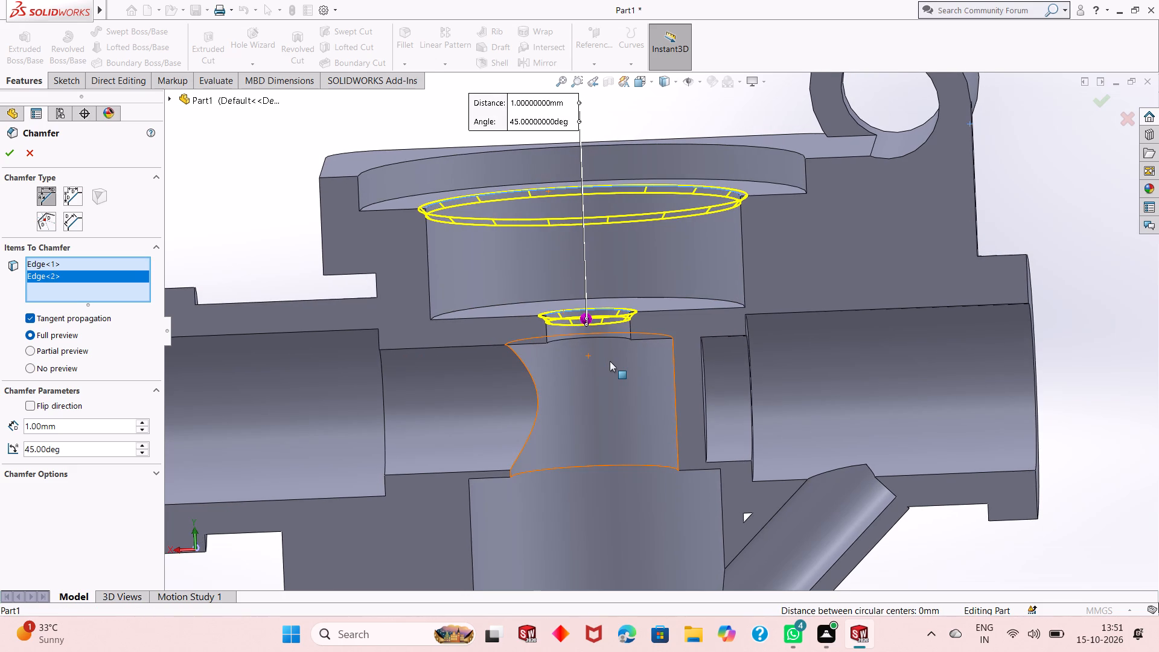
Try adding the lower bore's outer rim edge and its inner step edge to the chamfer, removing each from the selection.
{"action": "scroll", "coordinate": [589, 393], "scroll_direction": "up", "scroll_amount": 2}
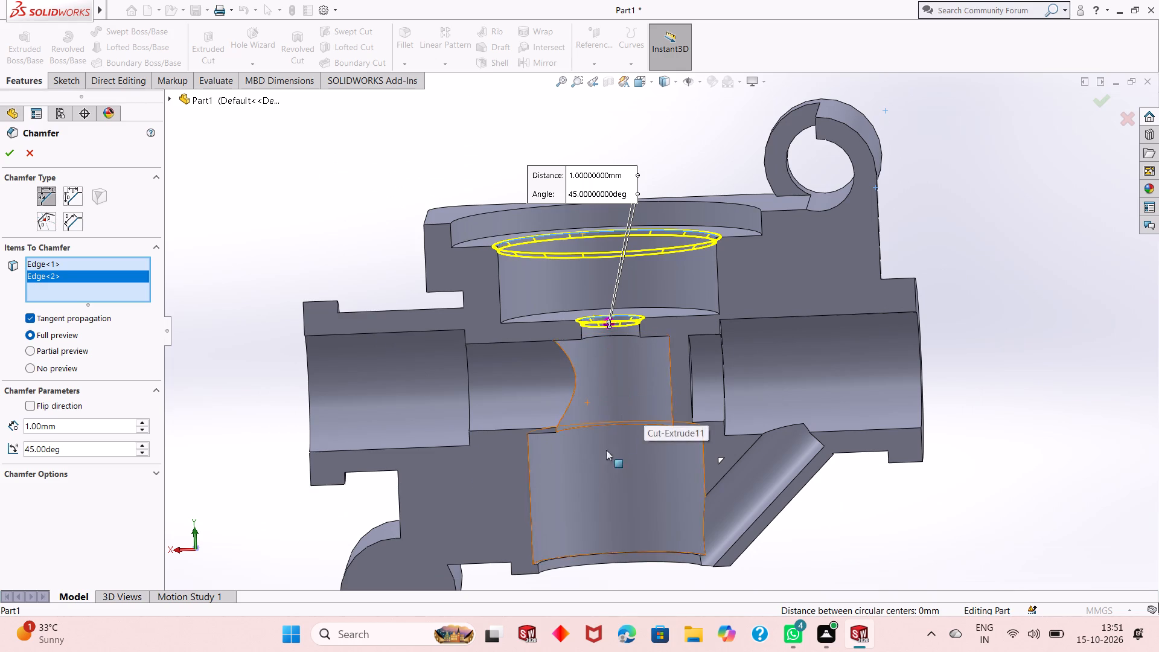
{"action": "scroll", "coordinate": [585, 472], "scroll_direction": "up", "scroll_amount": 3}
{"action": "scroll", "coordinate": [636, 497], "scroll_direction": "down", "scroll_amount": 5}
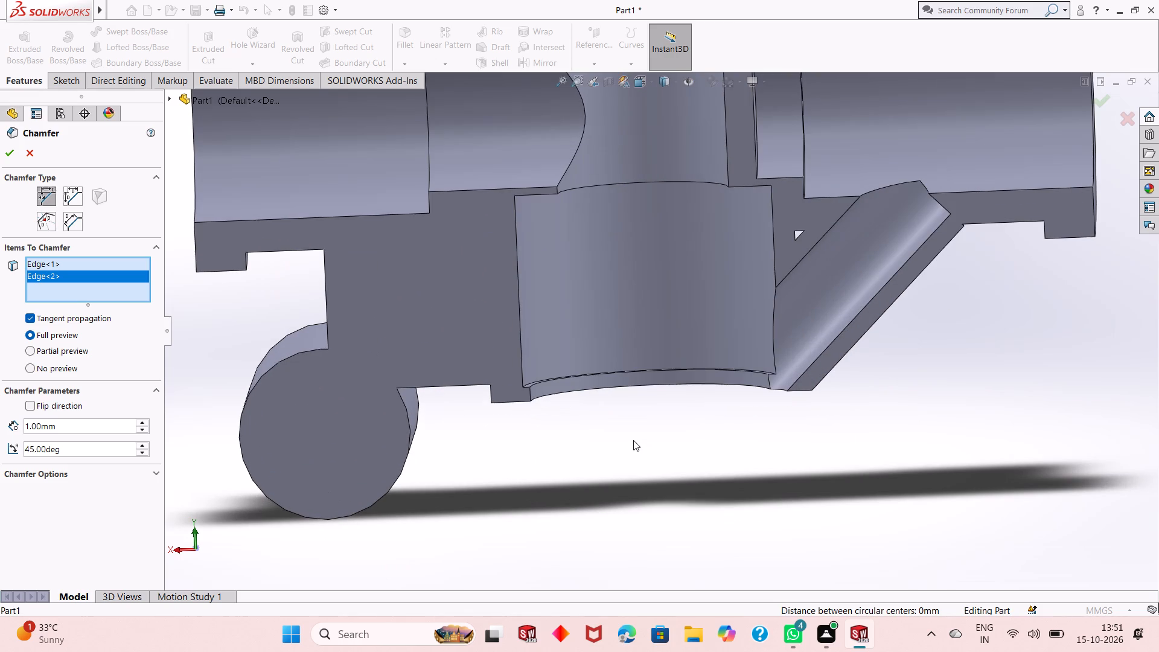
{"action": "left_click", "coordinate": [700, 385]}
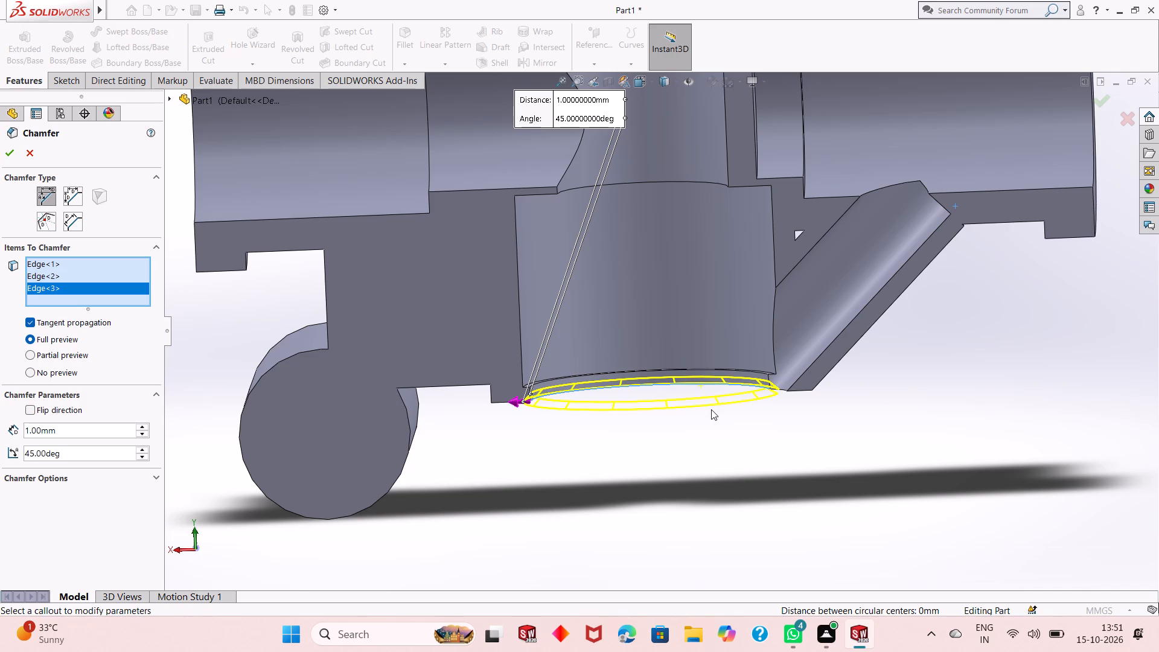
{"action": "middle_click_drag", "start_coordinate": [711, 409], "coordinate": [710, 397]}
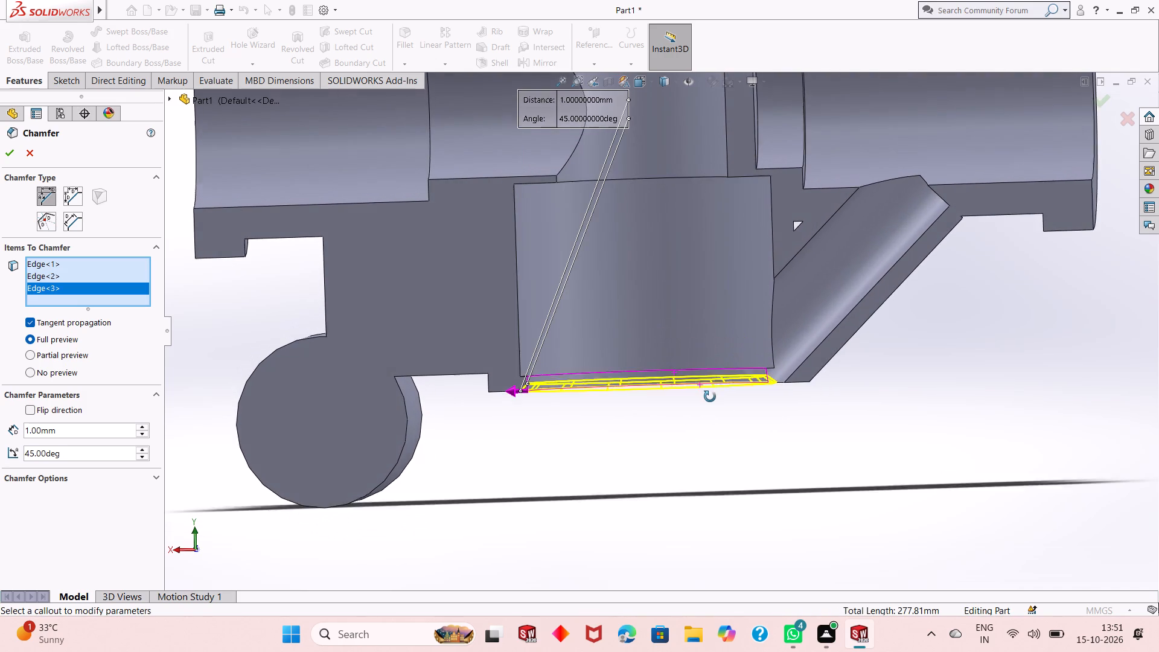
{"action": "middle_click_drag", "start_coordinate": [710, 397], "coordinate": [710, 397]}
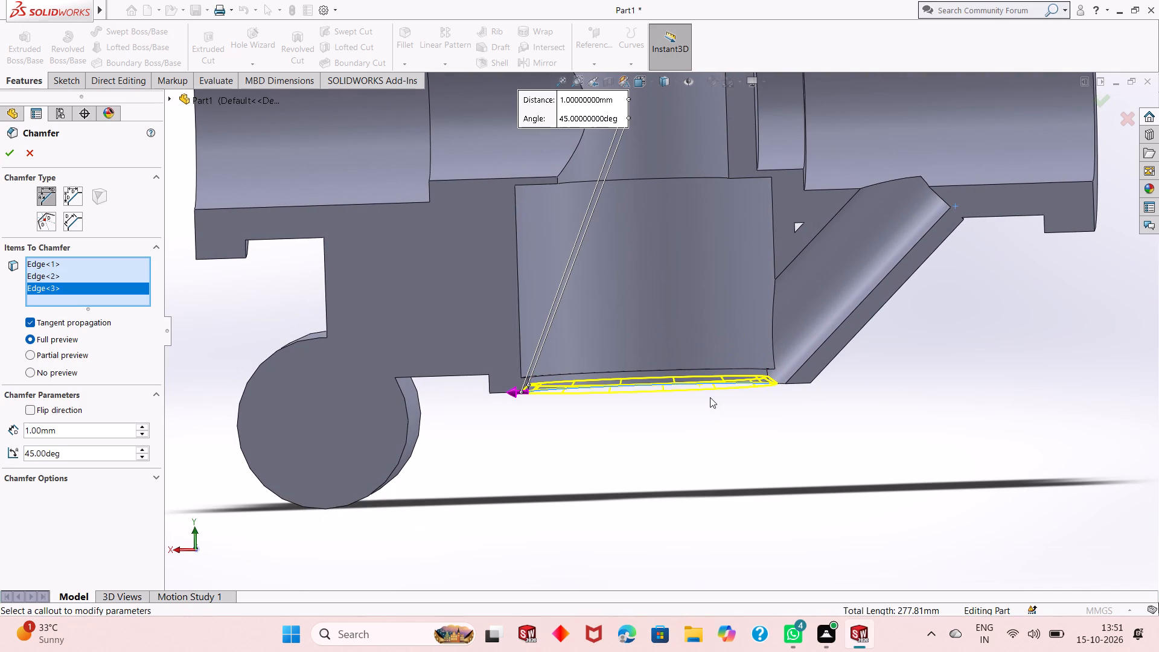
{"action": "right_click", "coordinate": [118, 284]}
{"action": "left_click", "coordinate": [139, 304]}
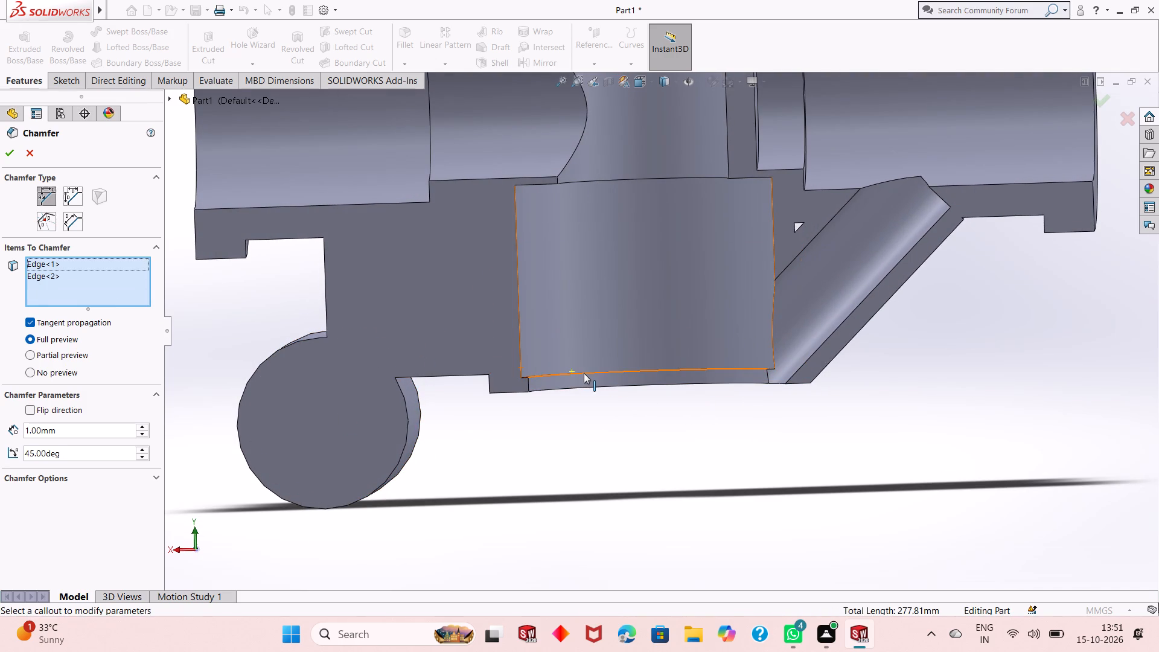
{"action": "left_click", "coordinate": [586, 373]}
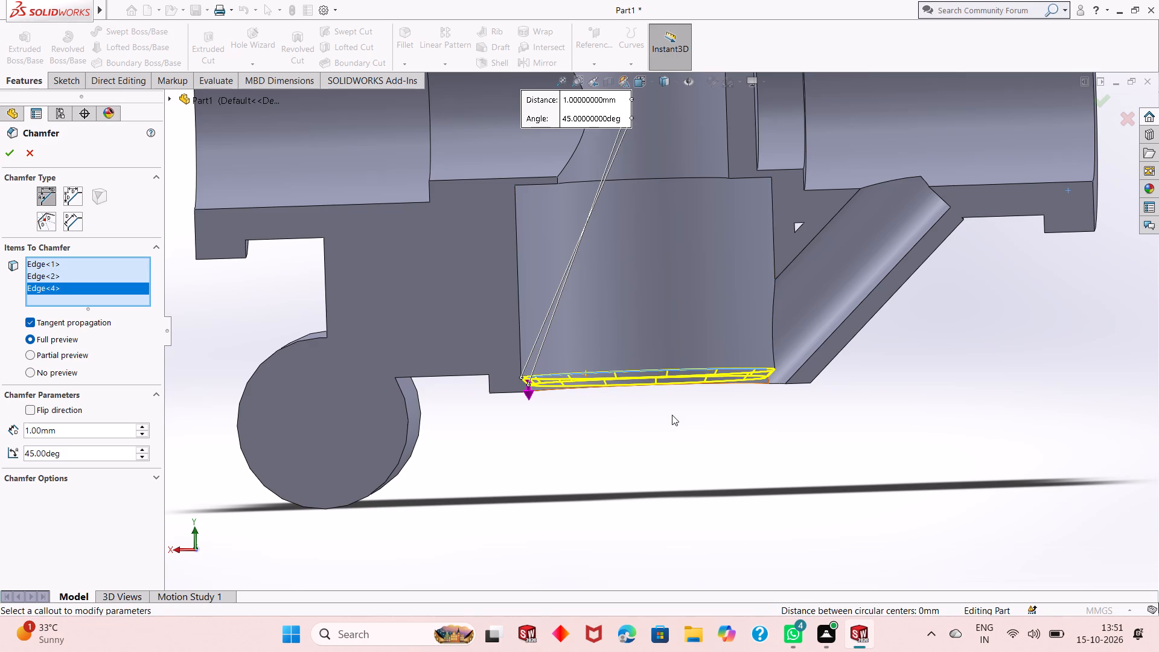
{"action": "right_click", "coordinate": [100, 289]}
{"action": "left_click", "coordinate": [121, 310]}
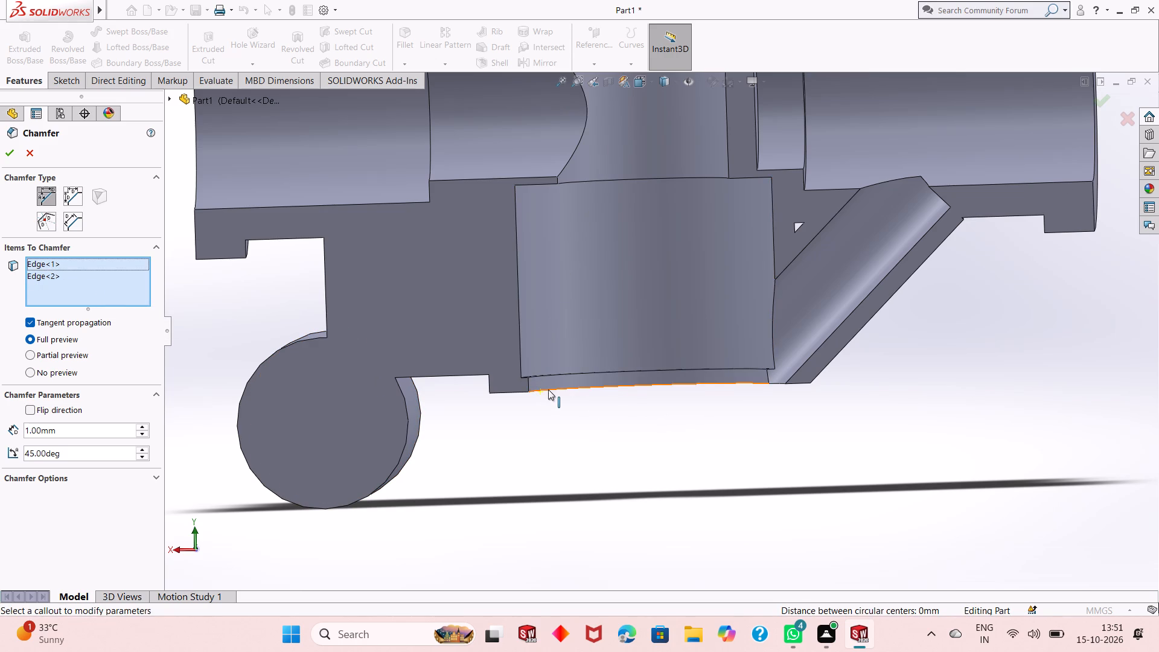
Add the lower bore's bottom opening edge to the 1 mm chamfer and apply it.
{"action": "left_click", "coordinate": [548, 389]}
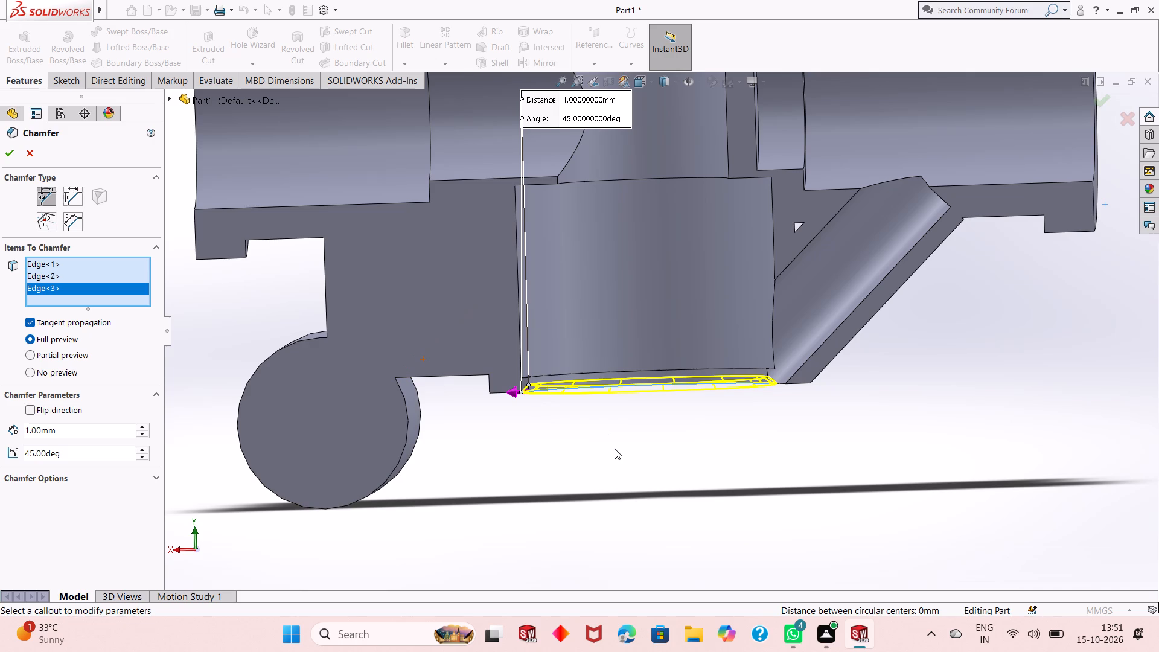
{"action": "scroll", "coordinate": [671, 443], "scroll_direction": "up", "scroll_amount": 1}
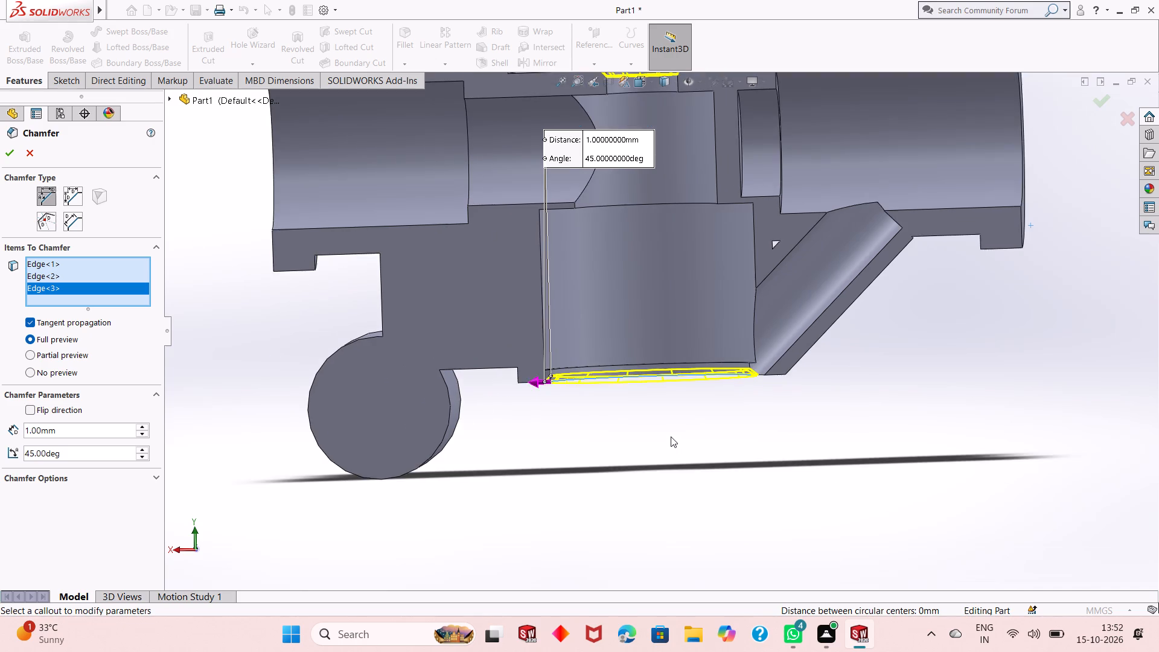
{"action": "scroll", "coordinate": [669, 428], "scroll_direction": "up", "scroll_amount": 2}
{"action": "scroll", "coordinate": [781, 185], "scroll_direction": "down", "scroll_amount": 3}
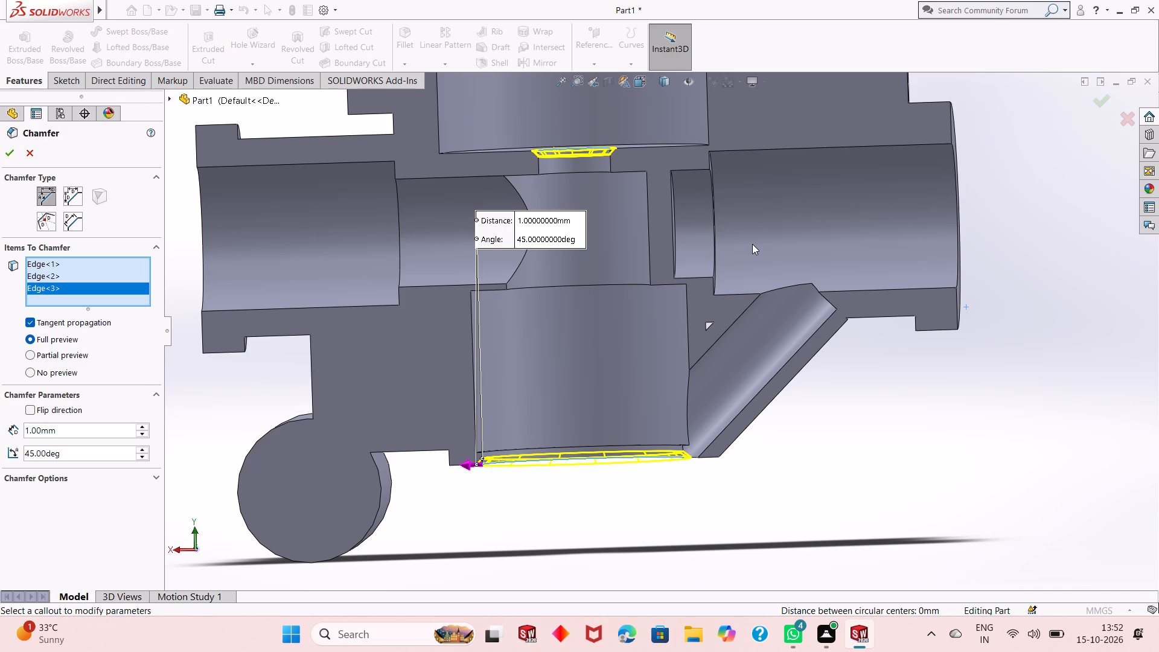
{"action": "scroll", "coordinate": [694, 310], "scroll_direction": "up", "scroll_amount": 2}
{"action": "scroll", "coordinate": [637, 318], "scroll_direction": "up", "scroll_amount": 1}
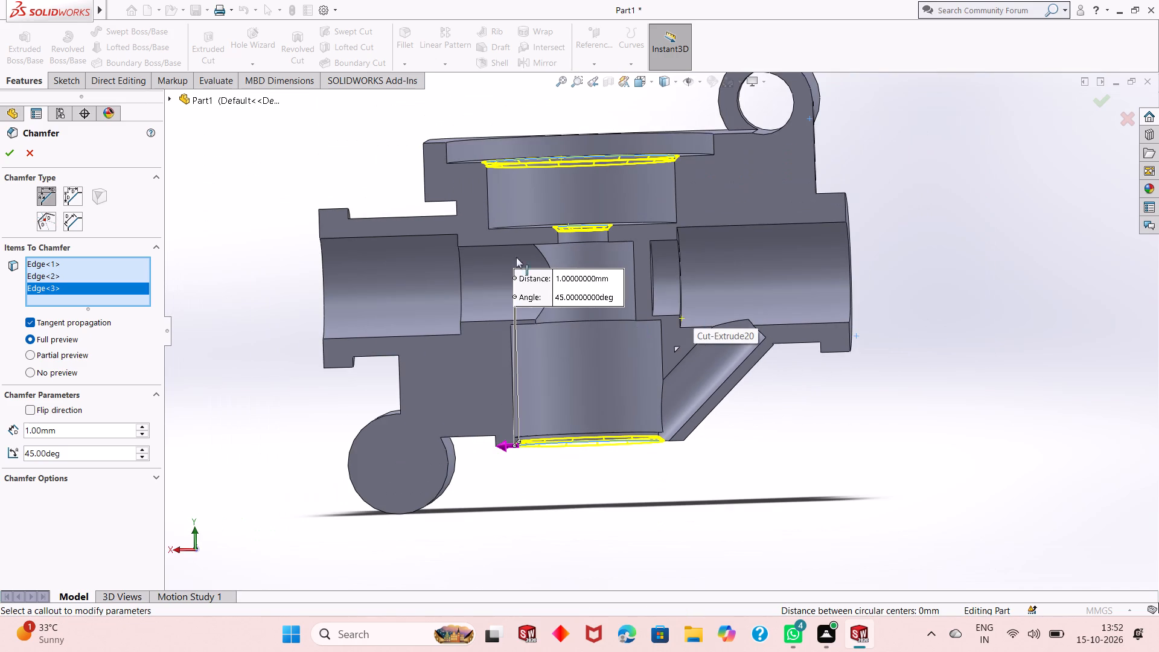
{"action": "left_click", "coordinate": [7, 152]}
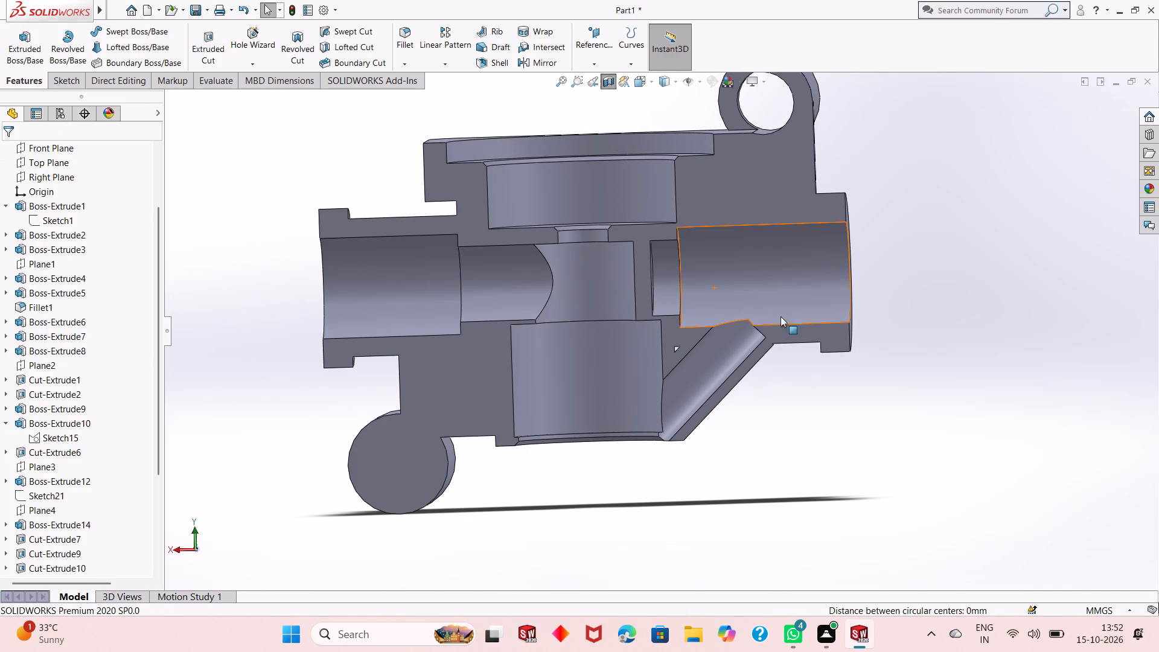
{"action": "key", "text": "Escape"}
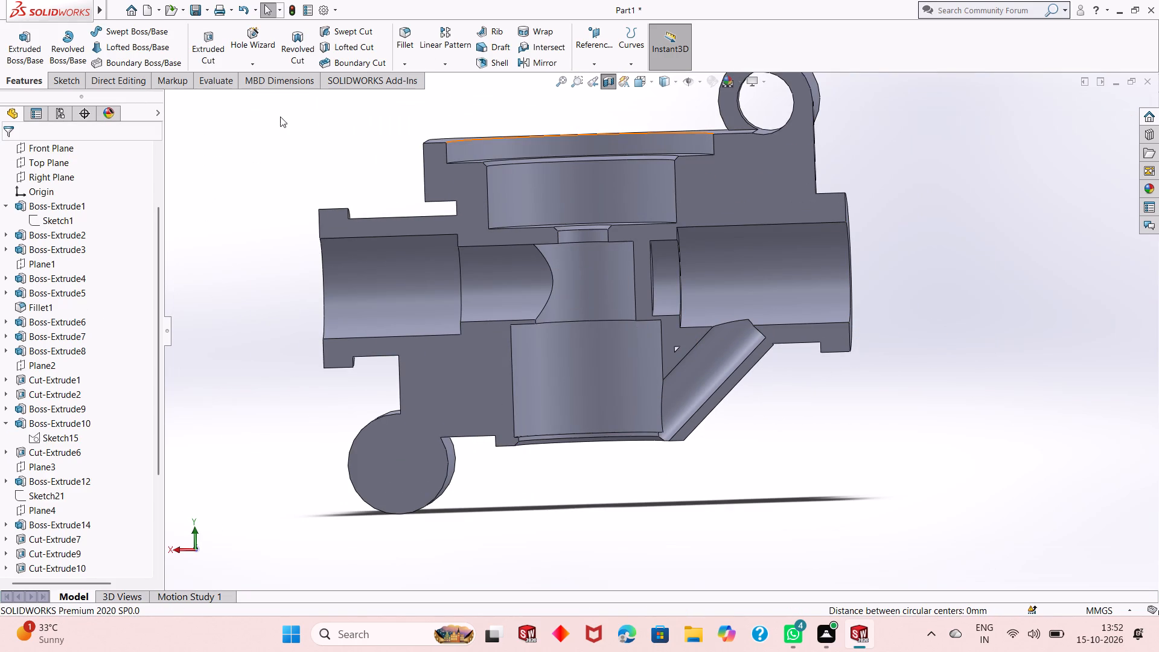
Chamfer the inner opening edges of both horizontal side ports at 2 mm and 45°.
{"action": "left_click", "coordinate": [407, 59]}
{"action": "left_click", "coordinate": [410, 95]}
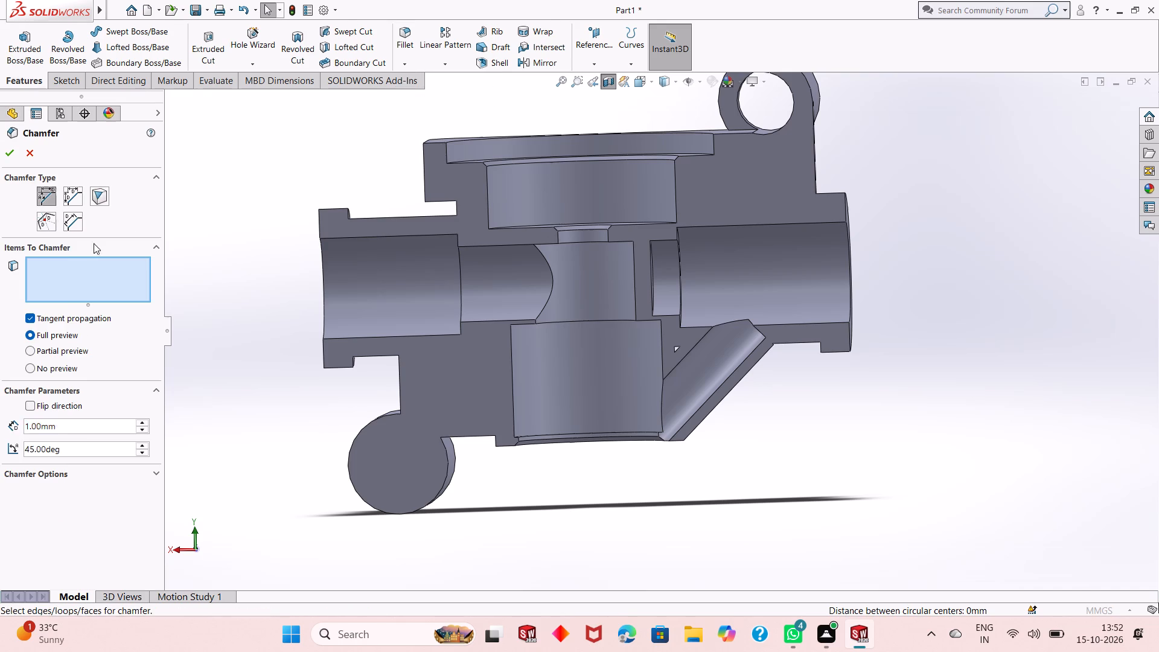
{"action": "key", "text": "2"}
{"action": "key", "text": "Return"}
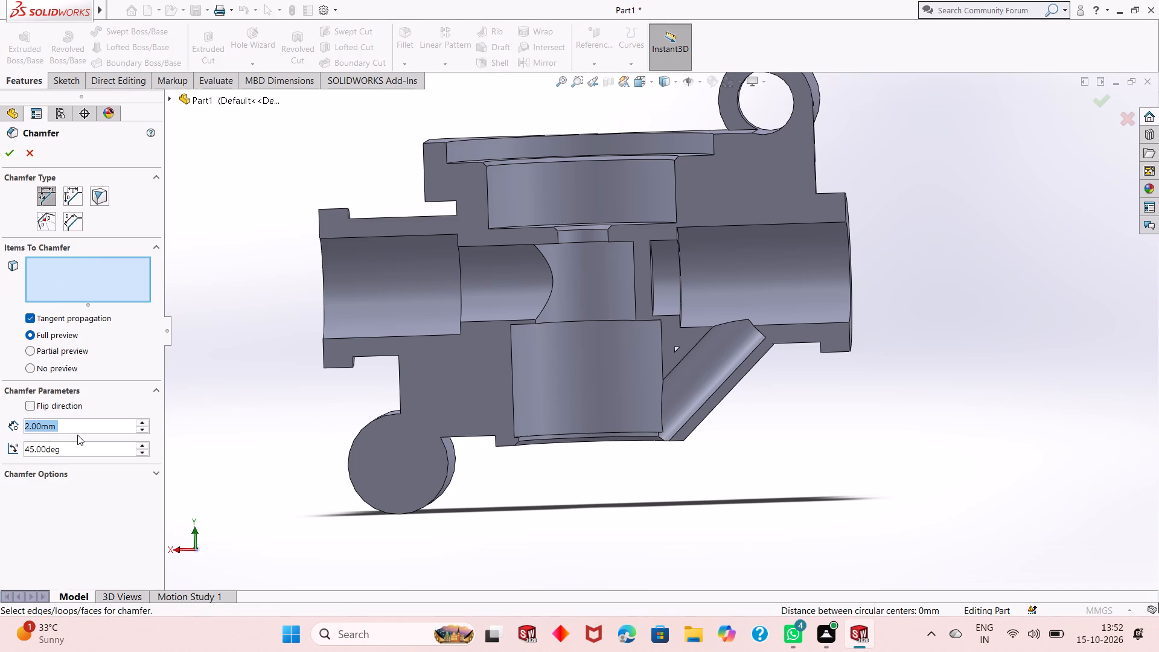
{"action": "left_click", "coordinate": [324, 273]}
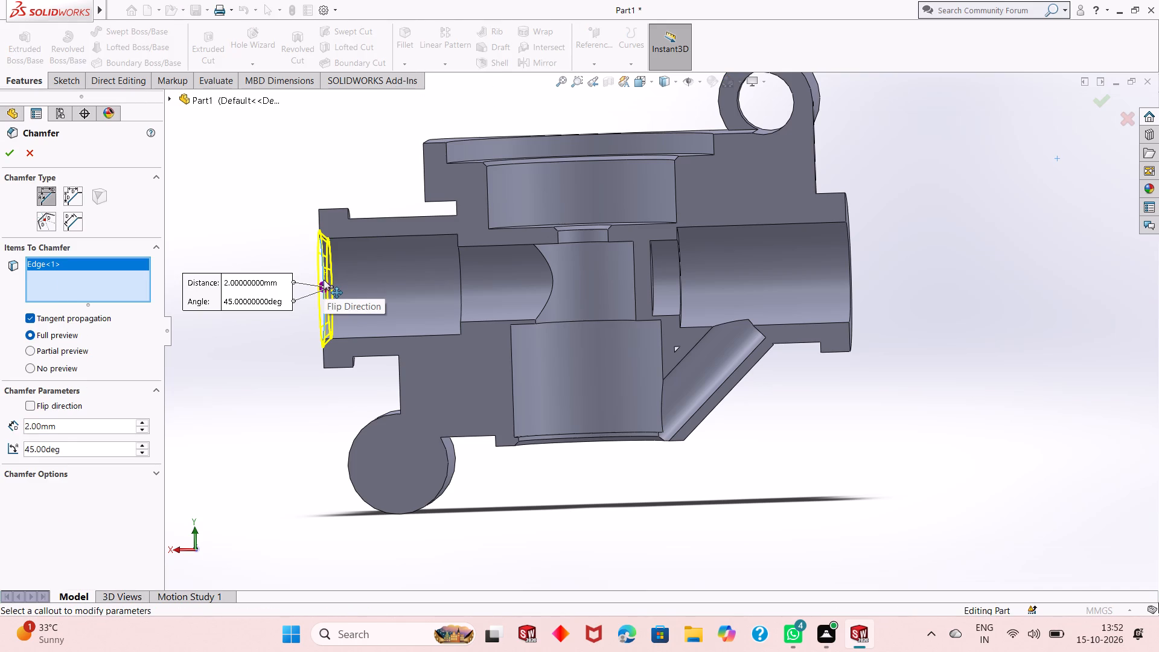
{"action": "left_click", "coordinate": [850, 284]}
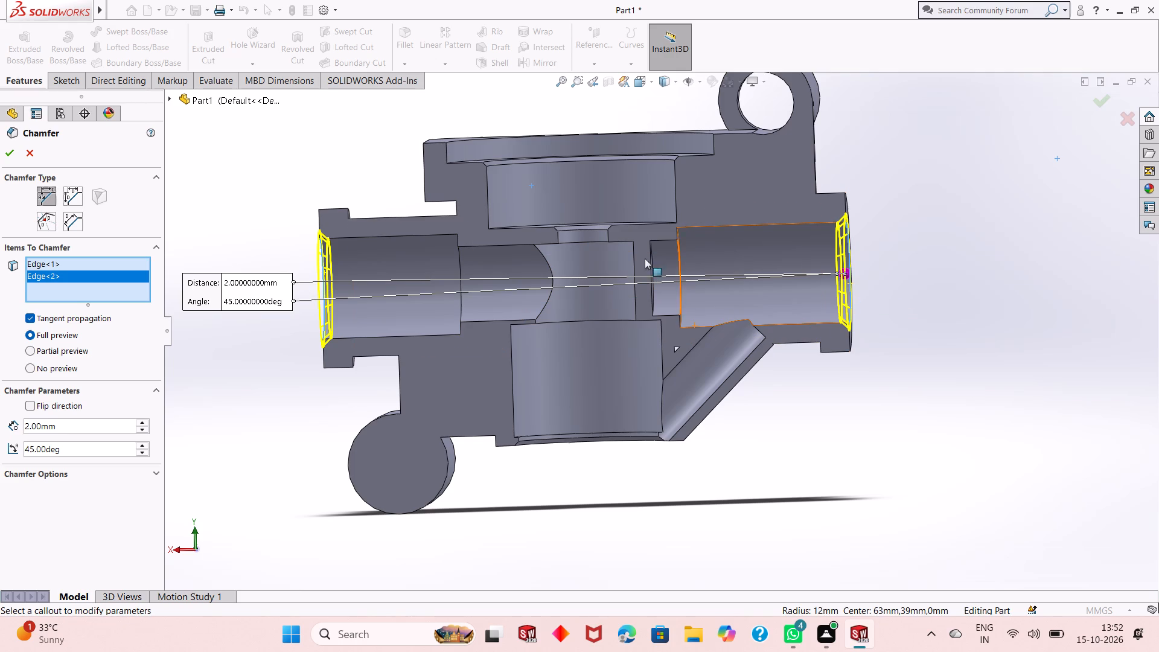
{"action": "left_click", "coordinate": [17, 152]}
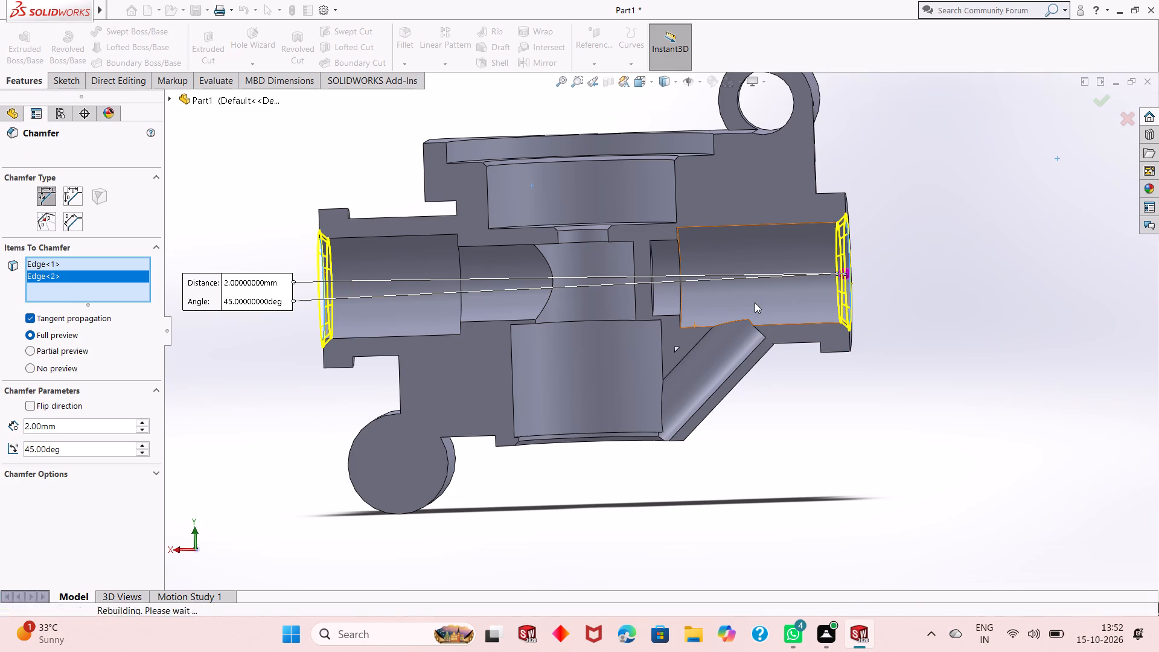
Examine the sectioned valve body's internal bores and chamfered port edges from several angles.
{"action": "middle_click_drag", "start_coordinate": [706, 298], "coordinate": [701, 304]}
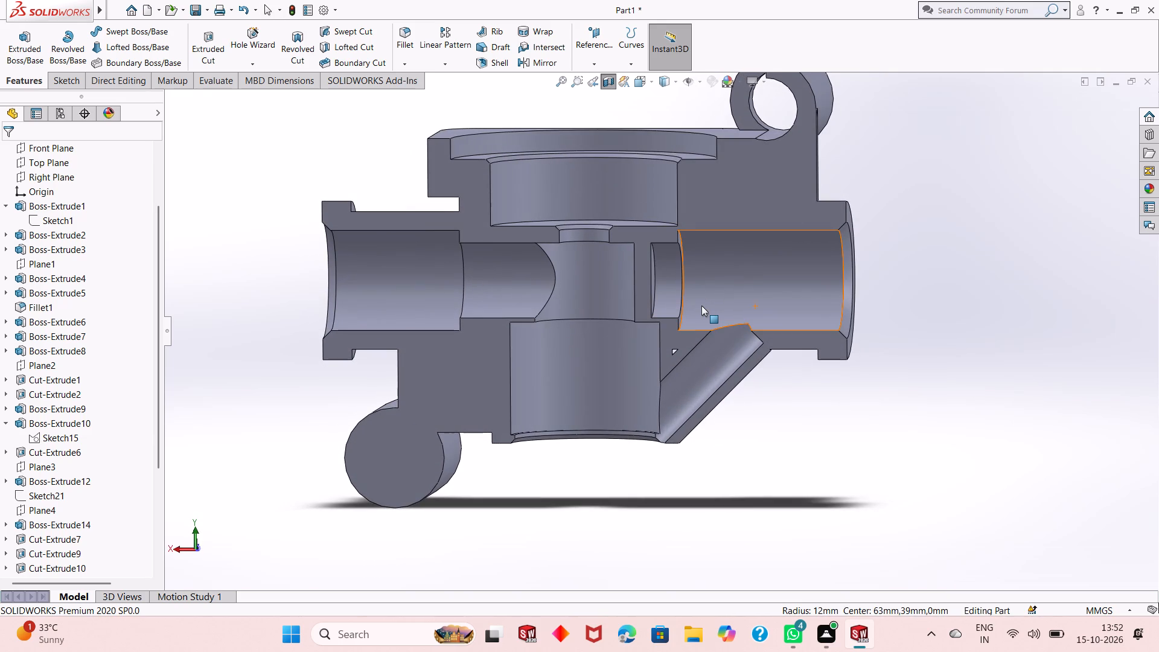
{"action": "scroll", "coordinate": [674, 263], "scroll_direction": "down", "scroll_amount": 2}
{"action": "scroll", "coordinate": [683, 321], "scroll_direction": "up", "scroll_amount": 1}
{"action": "middle_click_drag", "start_coordinate": [685, 324], "coordinate": [685, 308]}
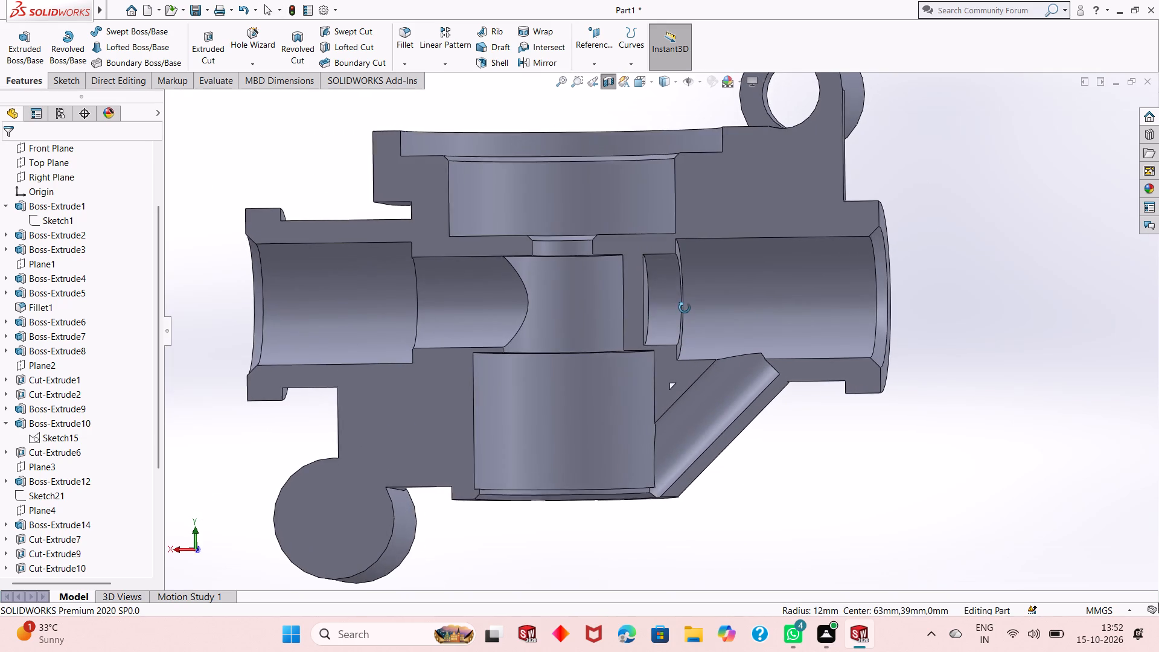
{"action": "middle_click_drag", "start_coordinate": [685, 308], "coordinate": [701, 287]}
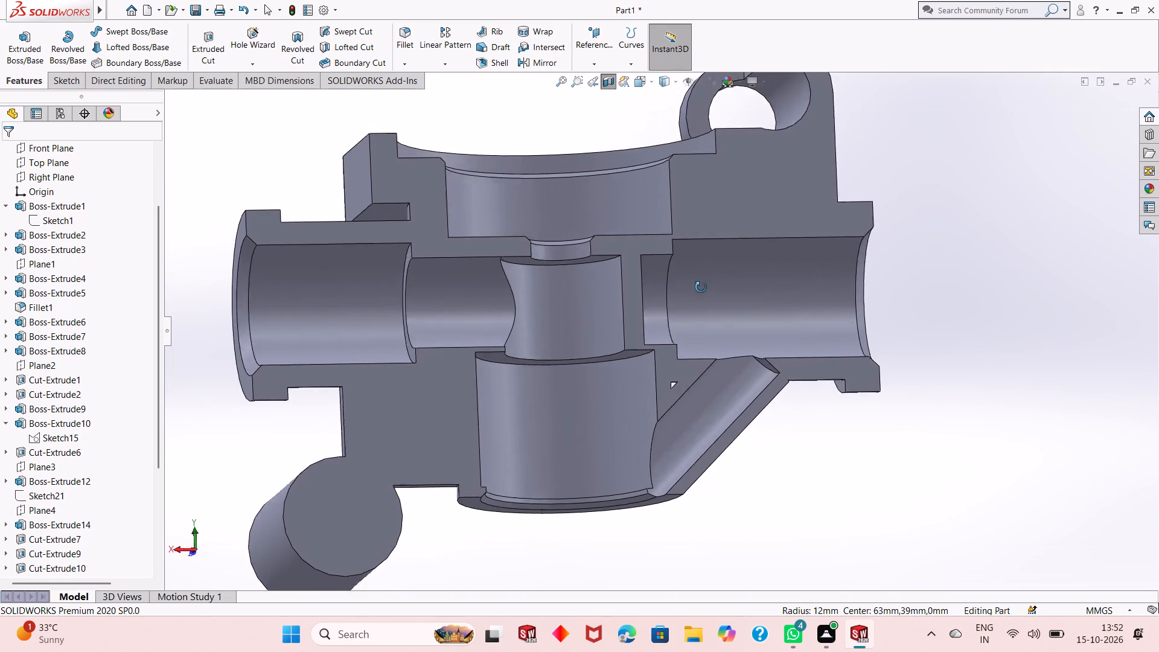
{"action": "middle_click_drag", "start_coordinate": [701, 287], "coordinate": [687, 290]}
{"action": "middle_click_drag", "start_coordinate": [832, 316], "coordinate": [836, 308]}
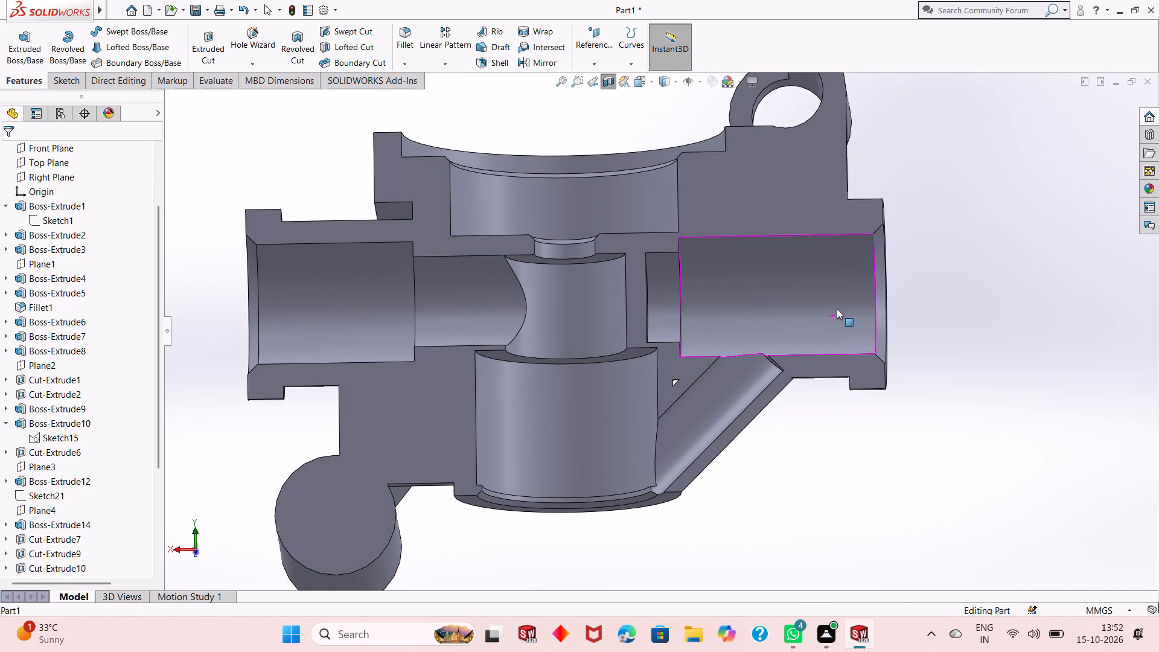
{"action": "key", "text": "Escape"}
{"action": "scroll", "coordinate": [676, 360], "scroll_direction": "down", "scroll_amount": 3}
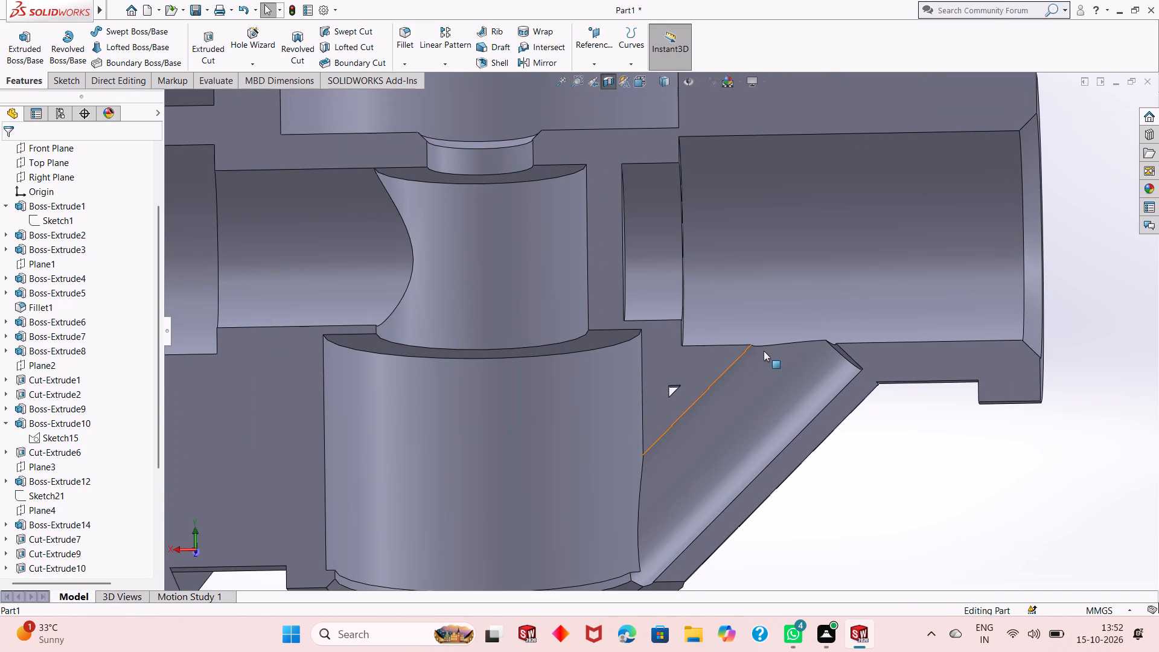
{"action": "scroll", "coordinate": [731, 362], "scroll_direction": "up", "scroll_amount": 2}
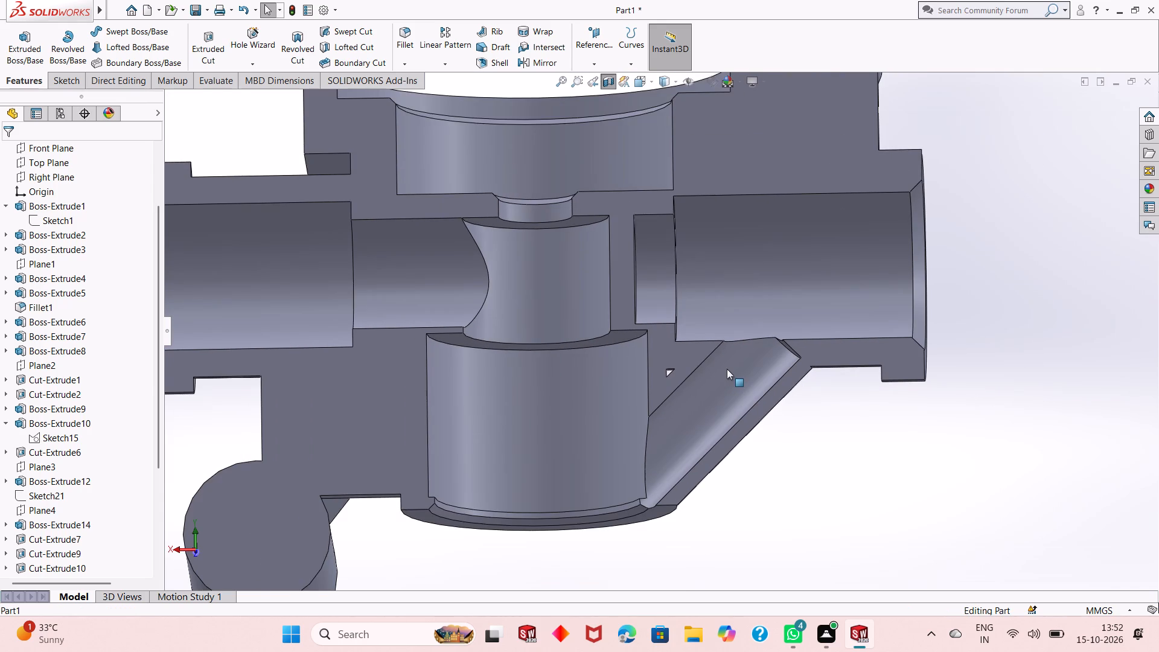
{"action": "scroll", "coordinate": [727, 369], "scroll_direction": "up", "scroll_amount": 2}
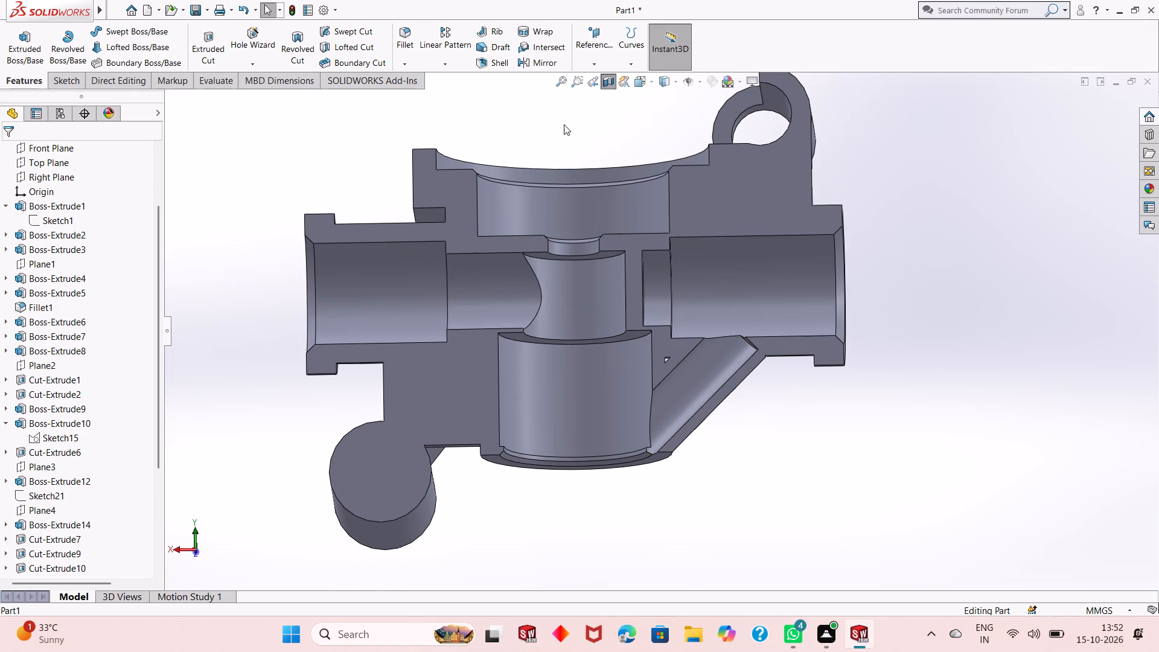
{"action": "scroll", "coordinate": [544, 153], "scroll_direction": "down", "scroll_amount": 1}
{"action": "middle_click_drag", "start_coordinate": [588, 241], "coordinate": [583, 270]}
{"action": "scroll", "coordinate": [583, 270], "scroll_direction": "up", "scroll_amount": 2}
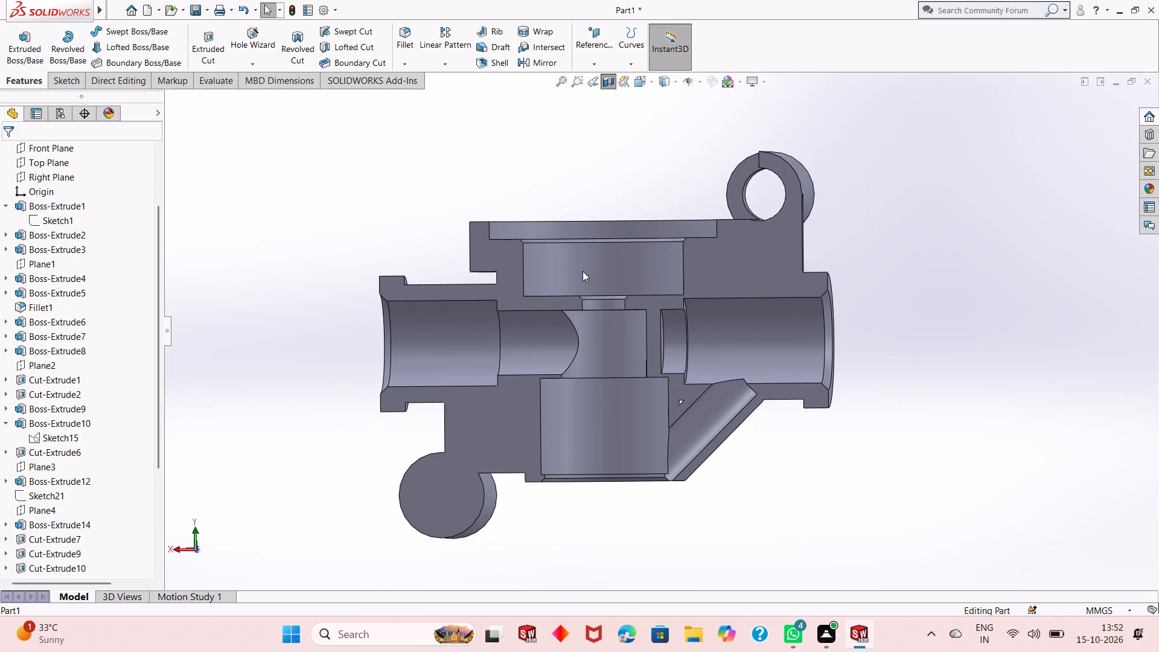
{"action": "middle_click_drag", "start_coordinate": [583, 270], "coordinate": [593, 263]}
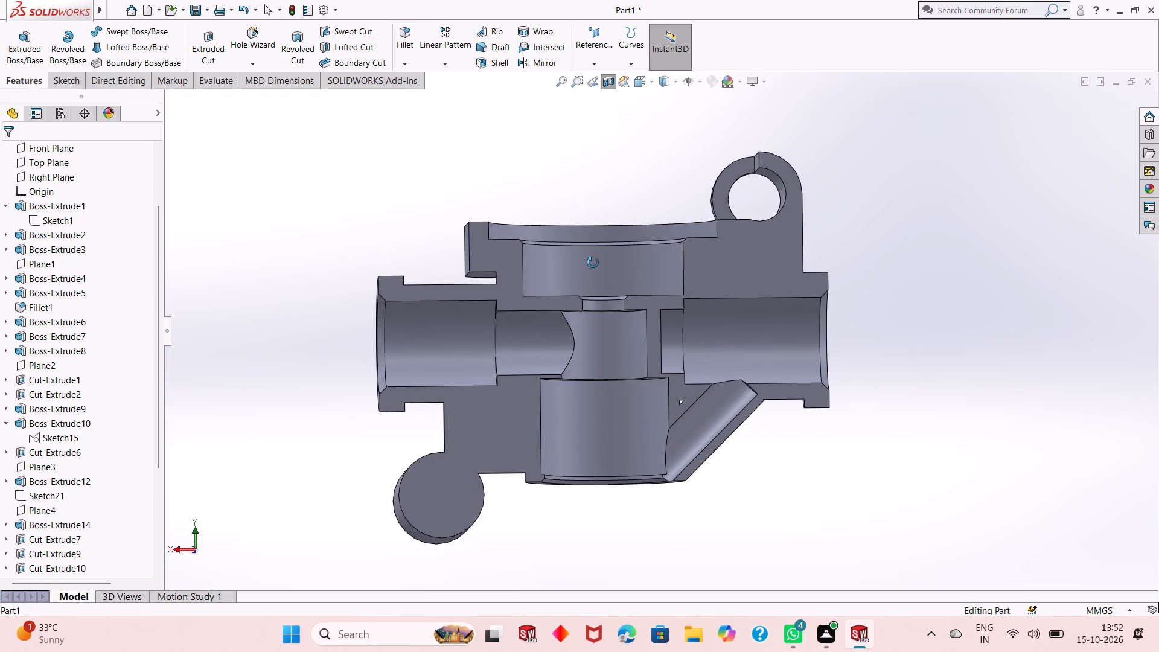
{"action": "middle_click_drag", "start_coordinate": [593, 263], "coordinate": [758, 287]}
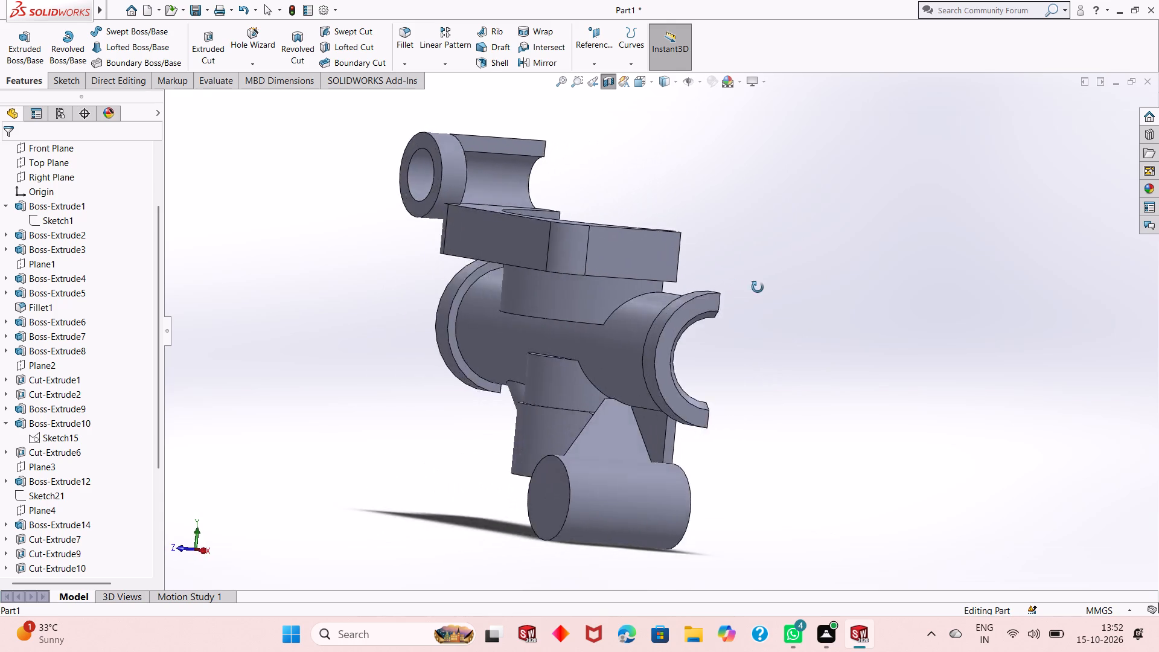
{"action": "middle_click_drag", "start_coordinate": [758, 287], "coordinate": [650, 290]}
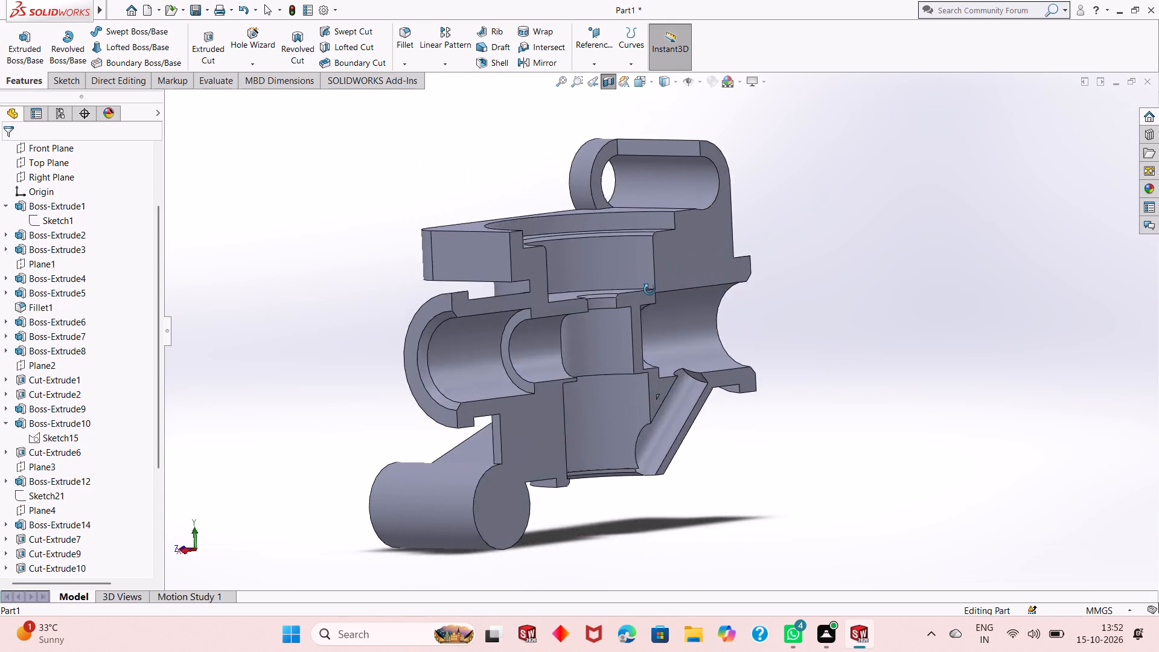
{"action": "middle_click_drag", "start_coordinate": [650, 290], "coordinate": [584, 288]}
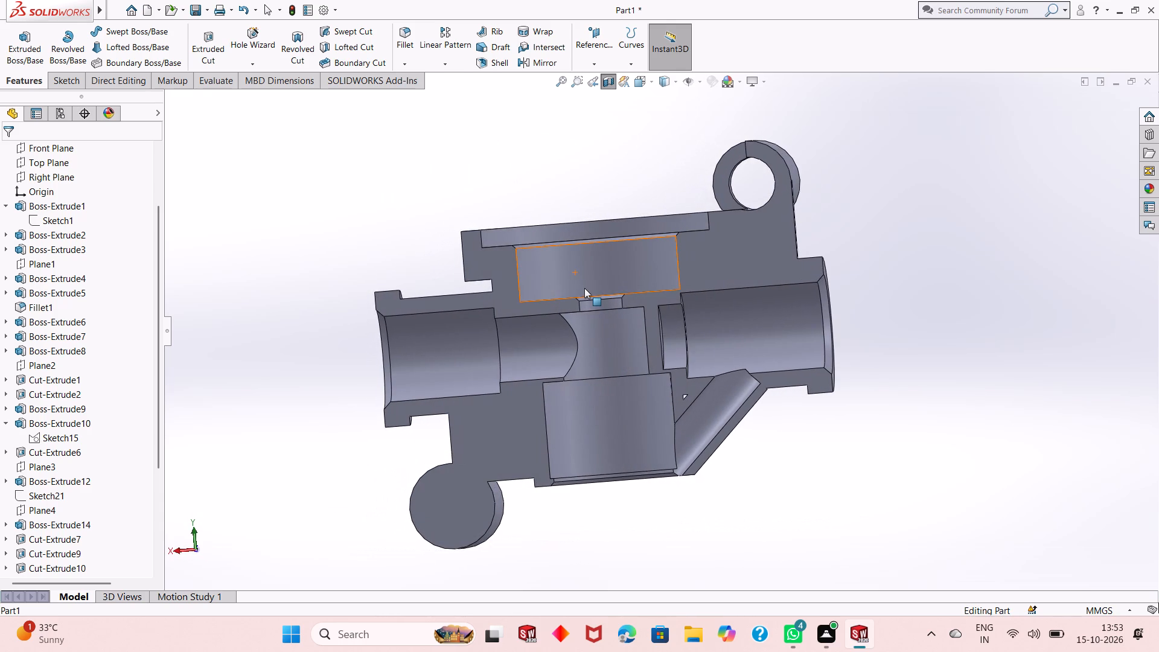
{"action": "scroll", "coordinate": [584, 288], "scroll_direction": "up", "scroll_amount": 1}
{"action": "scroll", "coordinate": [604, 246], "scroll_direction": "down", "scroll_amount": 2}
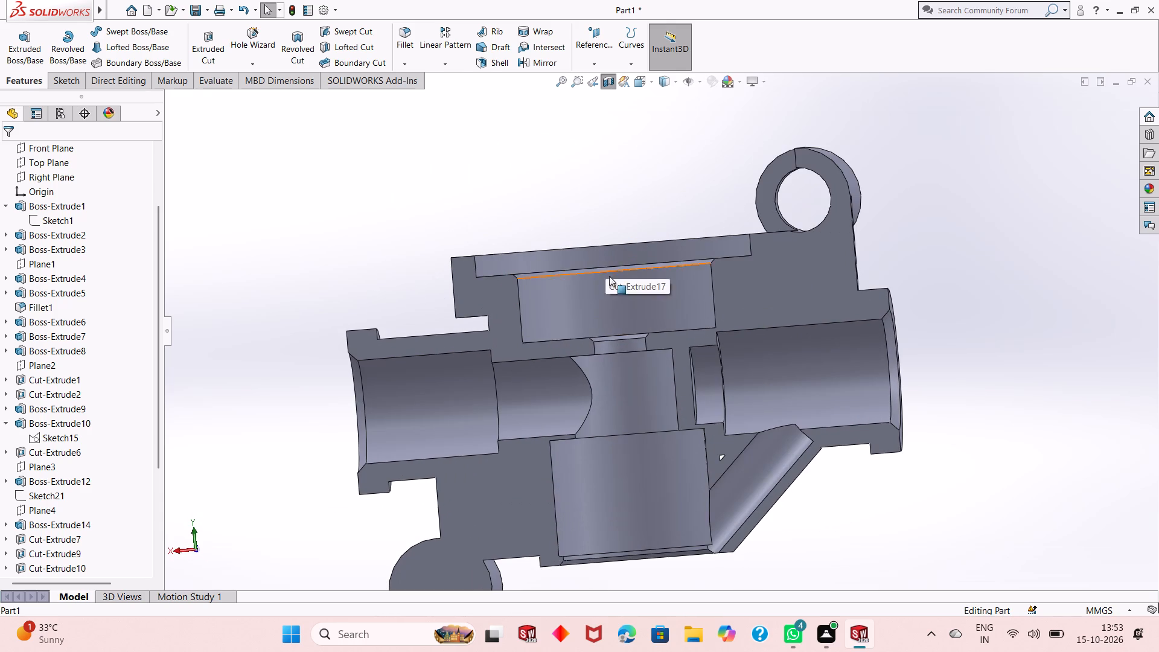
{"action": "scroll", "coordinate": [610, 280], "scroll_direction": "up", "scroll_amount": 1}
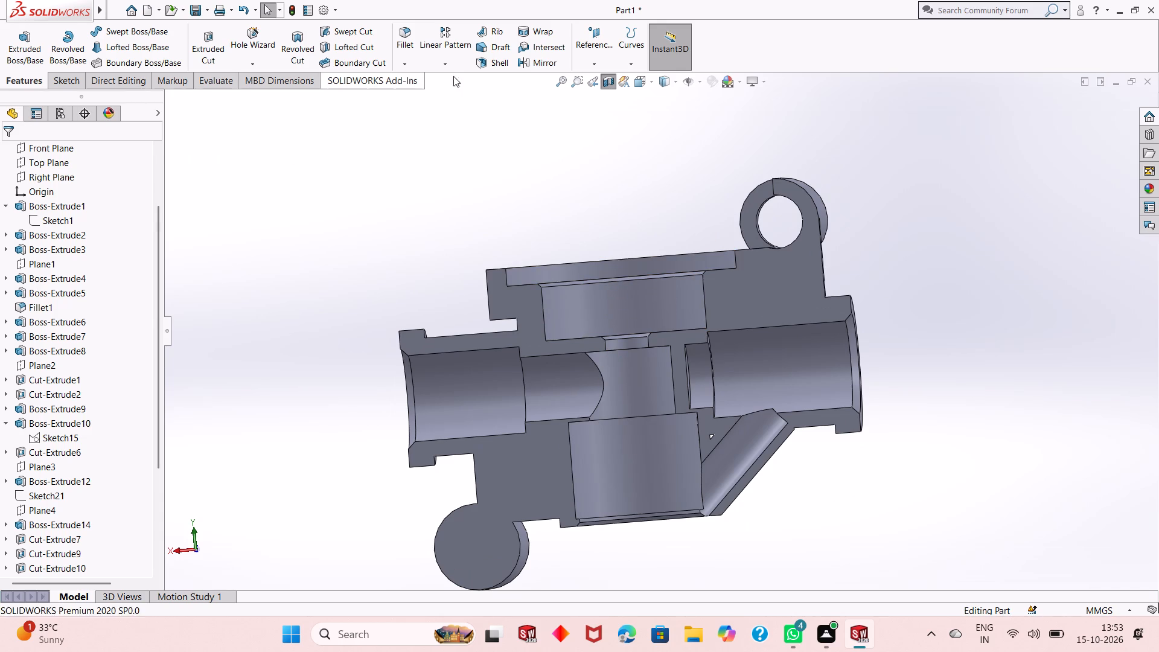
Turn off the section view to show the whole valve body.
{"action": "left_click", "coordinate": [607, 85]}
On the end face of the lower solid cylindrical boss, sketch a concentric circle about 15.2 mm in diameter.
{"action": "scroll", "coordinate": [611, 218], "scroll_direction": "up", "scroll_amount": 2}
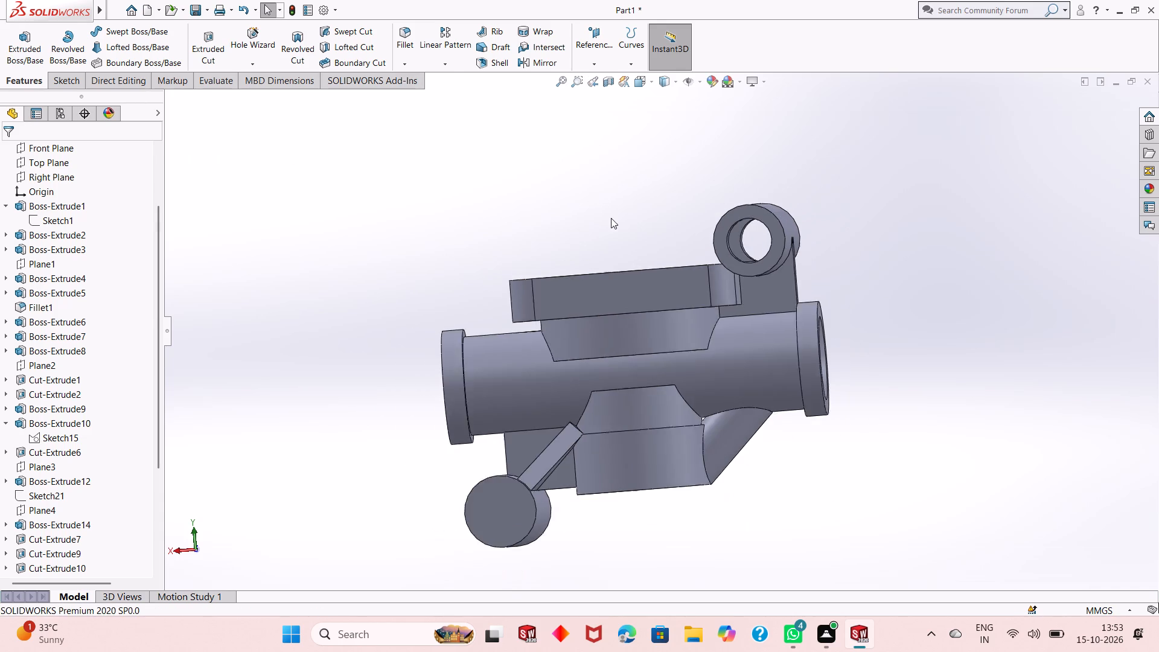
{"action": "scroll", "coordinate": [611, 218], "scroll_direction": "up", "scroll_amount": 1}
{"action": "middle_click_drag", "start_coordinate": [618, 270], "coordinate": [645, 270]}
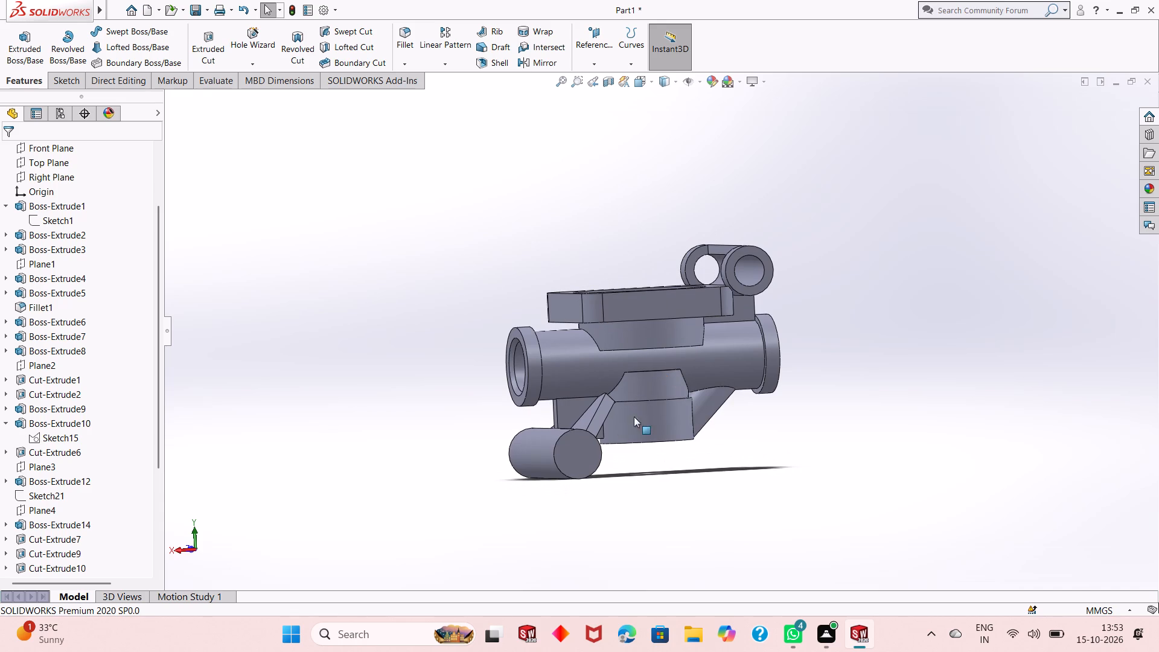
{"action": "left_click", "coordinate": [572, 453]}
{"action": "left_click", "coordinate": [625, 421]}
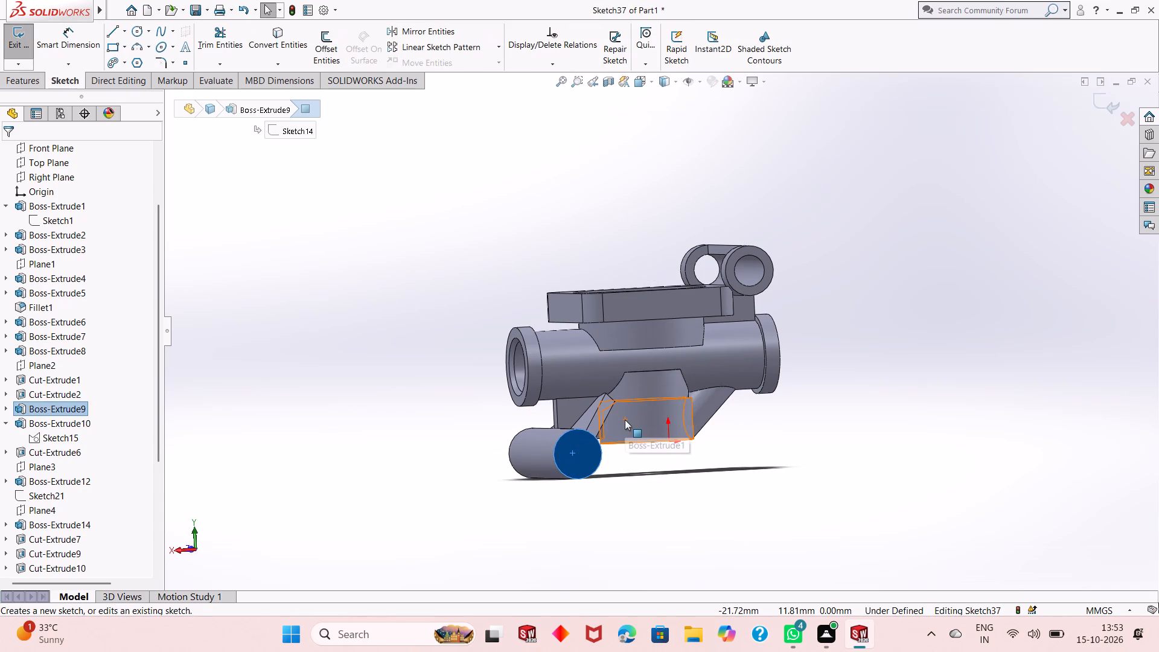
{"action": "key", "text": "ctrl+8"}
{"action": "key", "text": "Escape"}
{"action": "scroll", "coordinate": [500, 507], "scroll_direction": "up", "scroll_amount": 1}
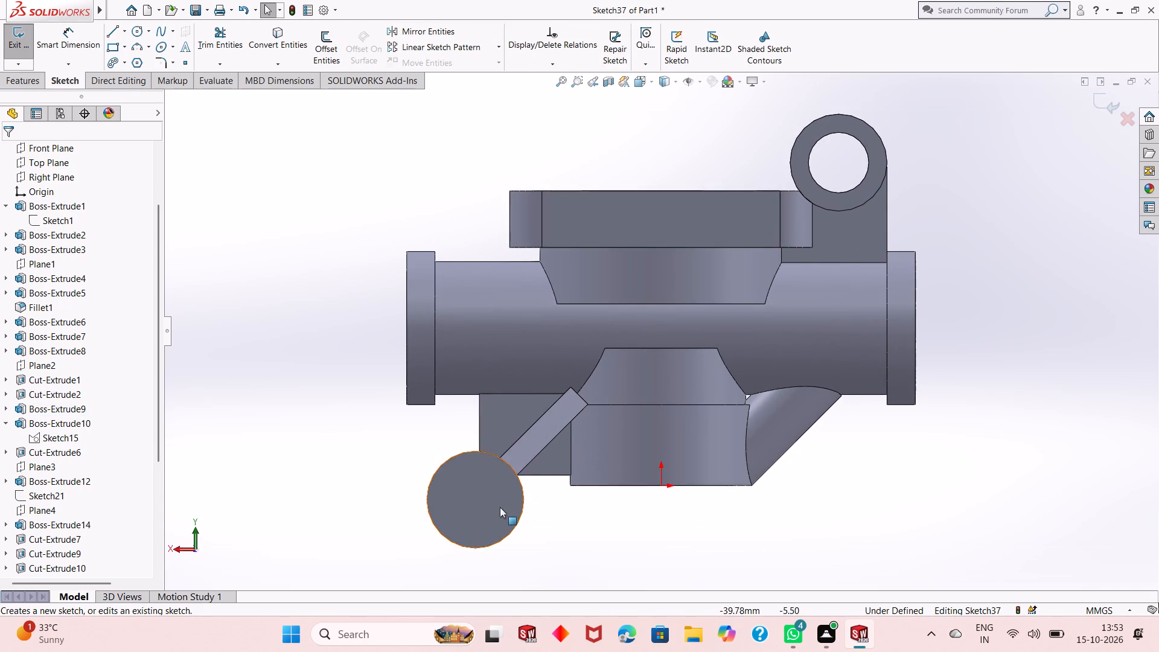
{"action": "left_click", "coordinate": [133, 31]}
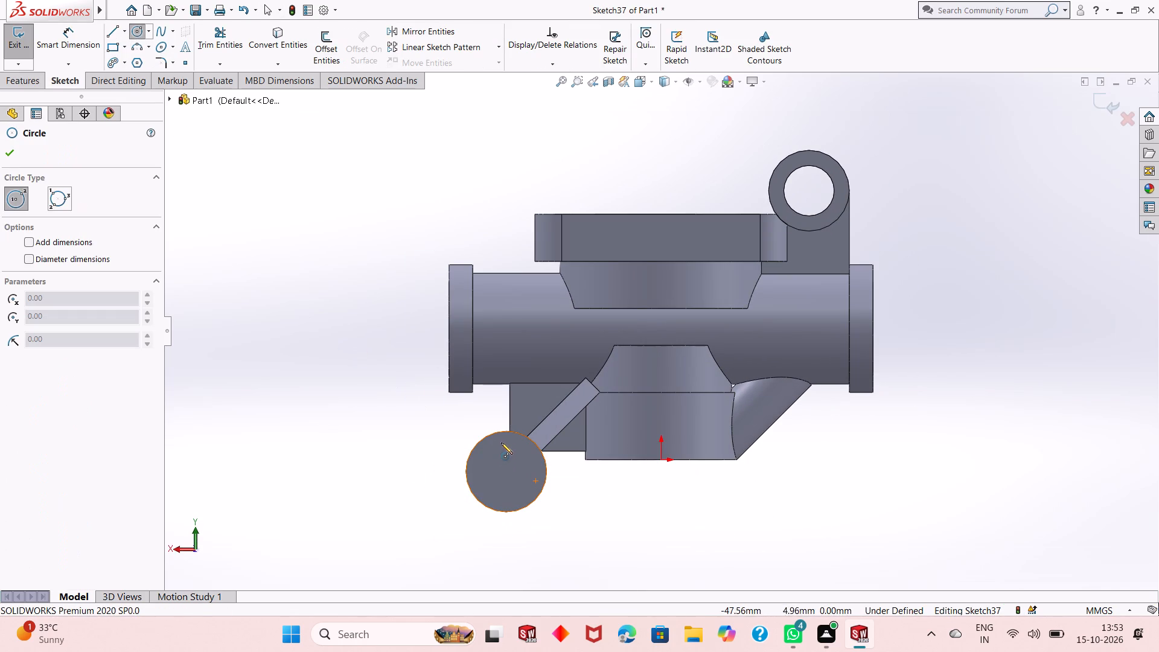
{"action": "left_click", "coordinate": [508, 472]}
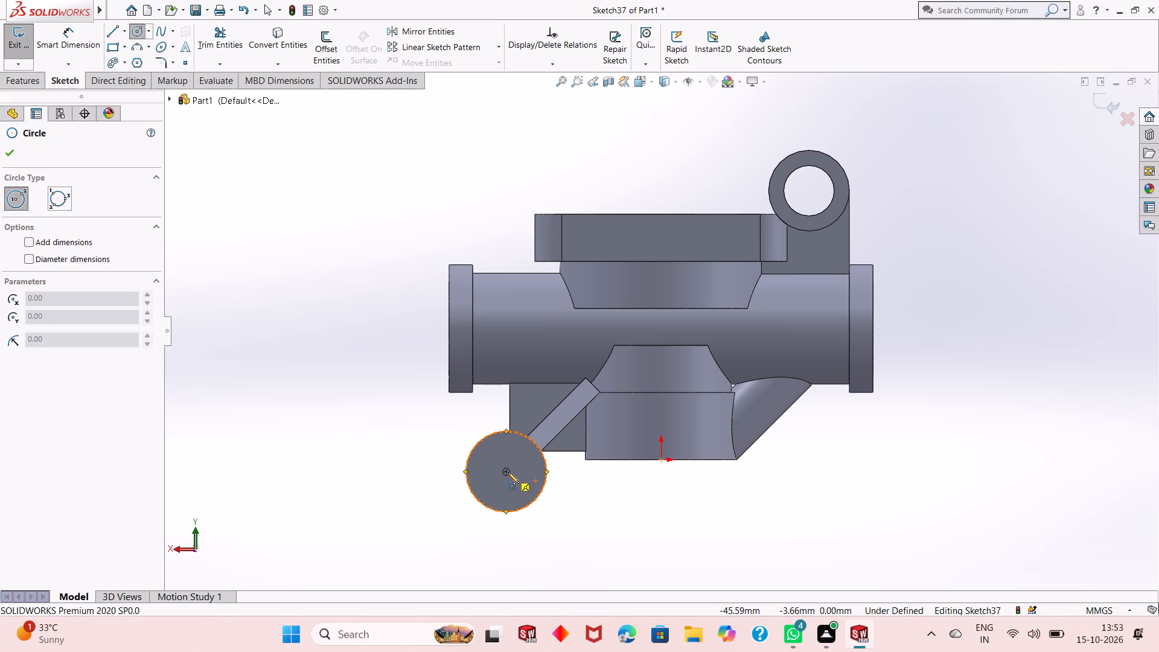
{"action": "left_click", "coordinate": [517, 449]}
{"action": "key", "text": "Escape"}
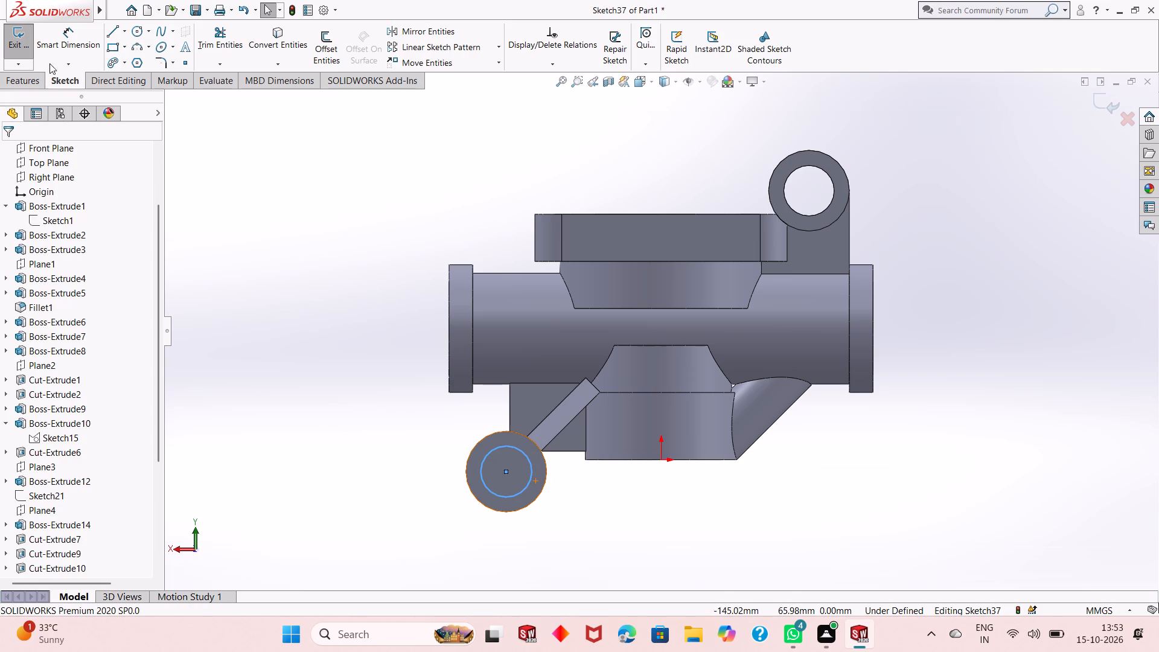
Dimension the boss circle's diameter as 15 mm.
{"action": "left_click", "coordinate": [59, 54]}
{"action": "left_click", "coordinate": [482, 490]}
{"action": "left_click", "coordinate": [488, 491]}
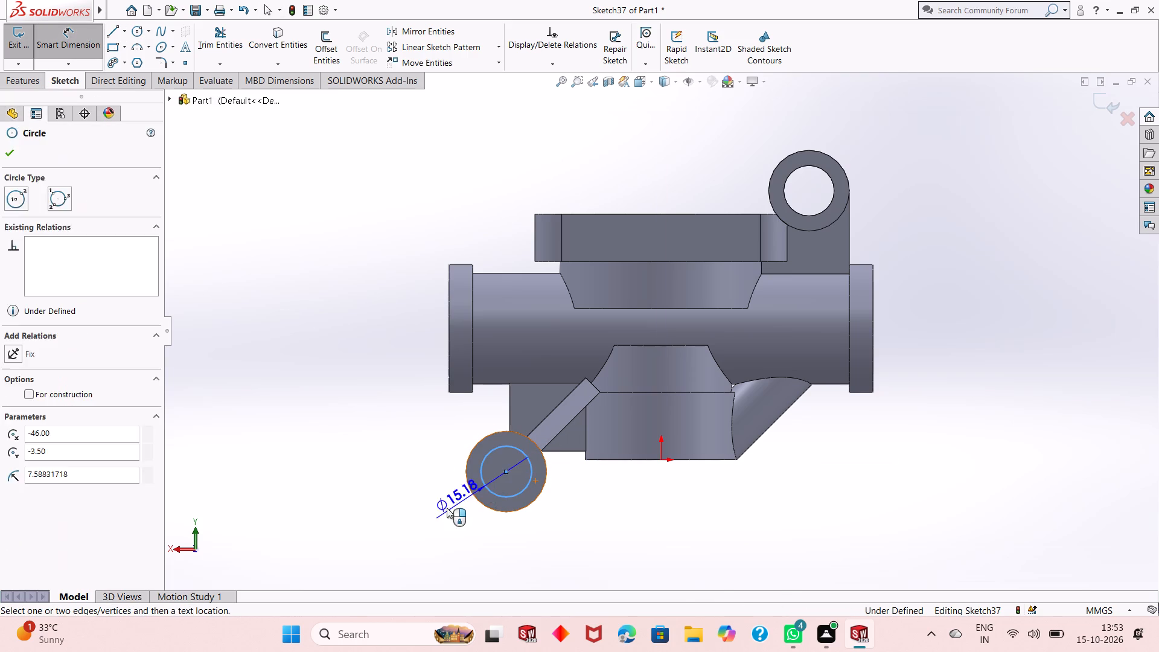
{"action": "left_click", "coordinate": [435, 511]}
{"action": "type", "text": "15"}
{"action": "key", "text": "Return"}
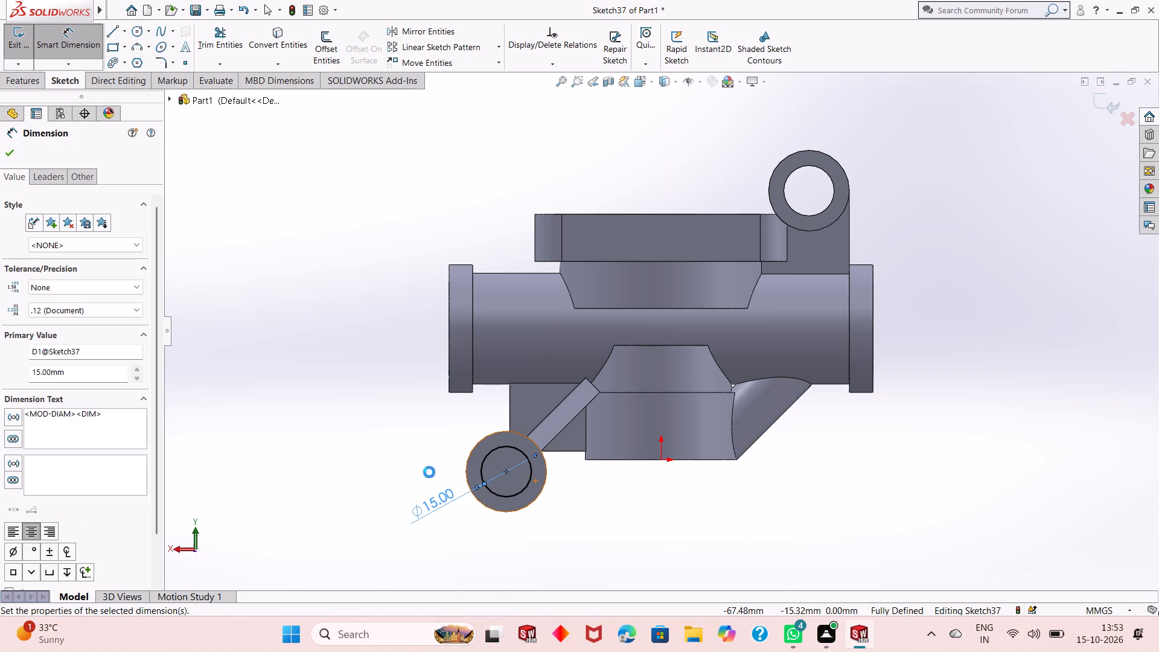
{"action": "right_click", "coordinate": [359, 379]}
{"action": "left_click", "coordinate": [377, 417]}
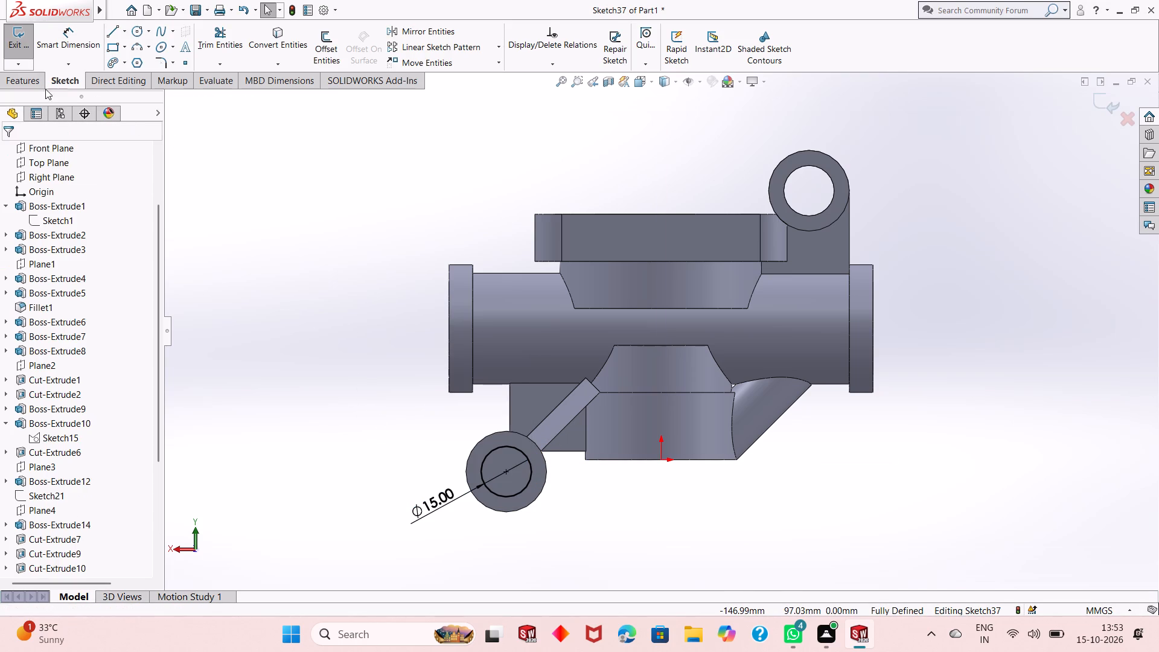
Cut-extrude the 15 mm circle Through All along the lower cylindrical boss.
{"action": "left_click", "coordinate": [37, 83]}
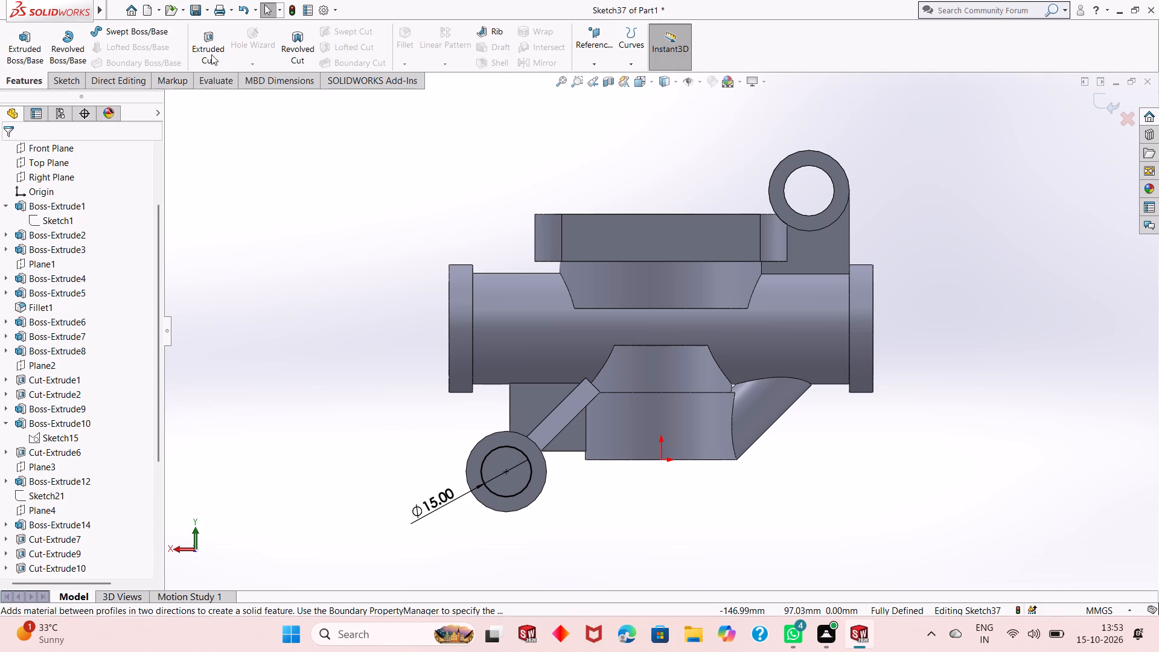
{"action": "left_click", "coordinate": [210, 53]}
{"action": "middle_click_drag", "start_coordinate": [369, 310], "coordinate": [413, 355]}
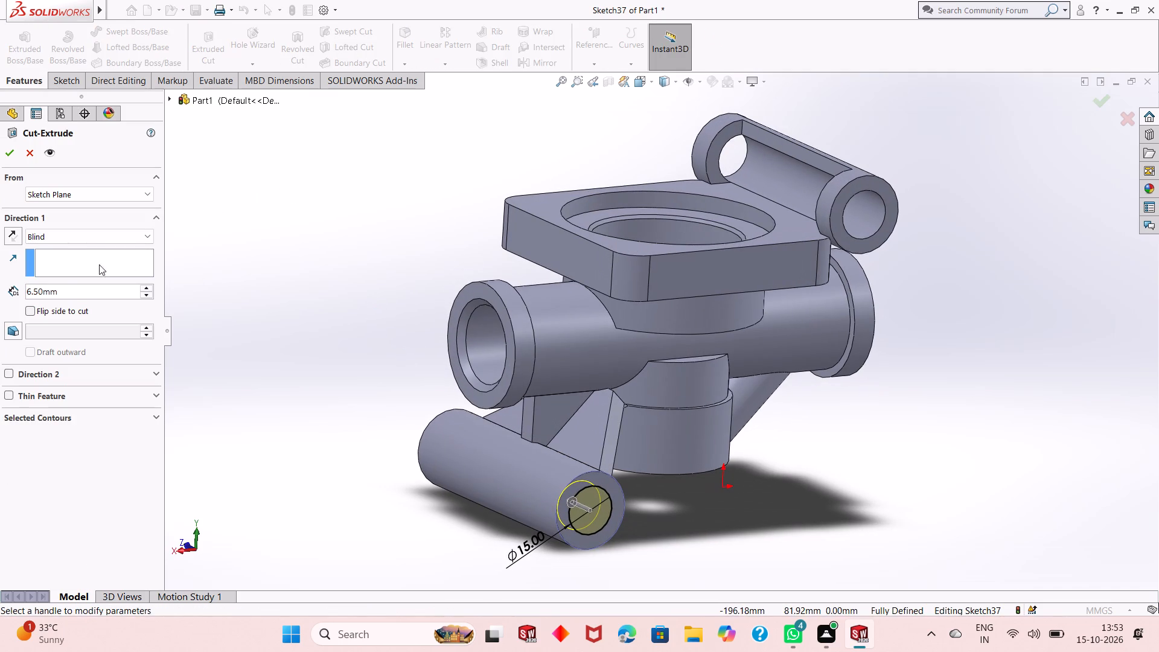
{"action": "left_click", "coordinate": [80, 237]}
{"action": "left_click", "coordinate": [80, 256]}
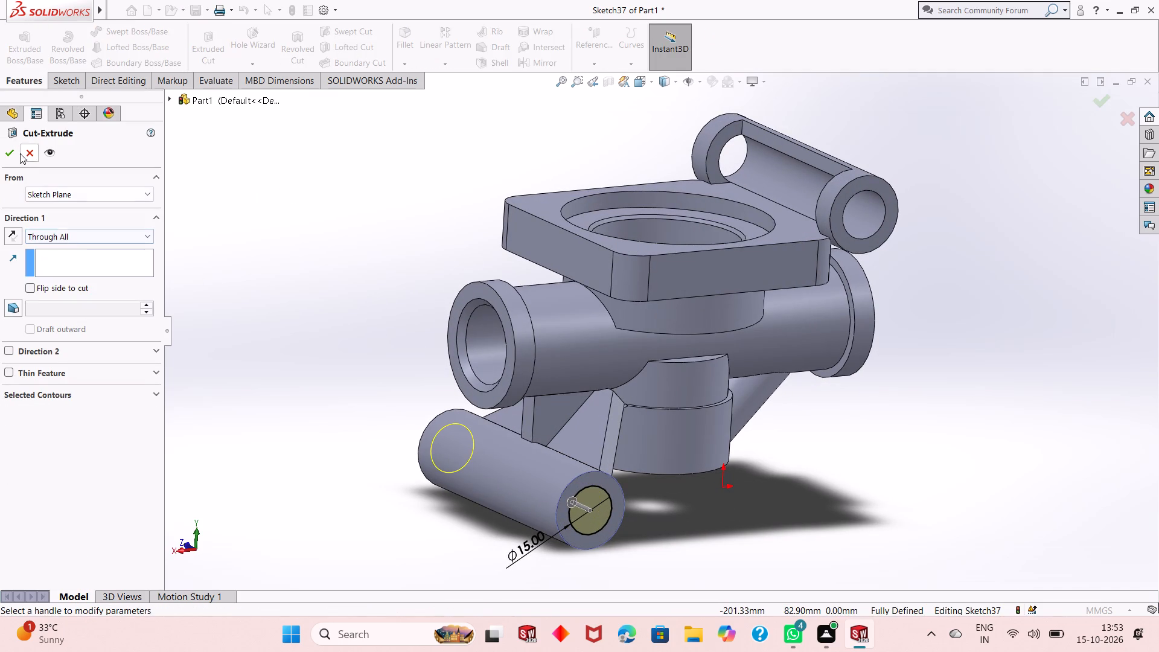
{"action": "left_click", "coordinate": [4, 154]}
{"action": "key", "text": "Escape"}
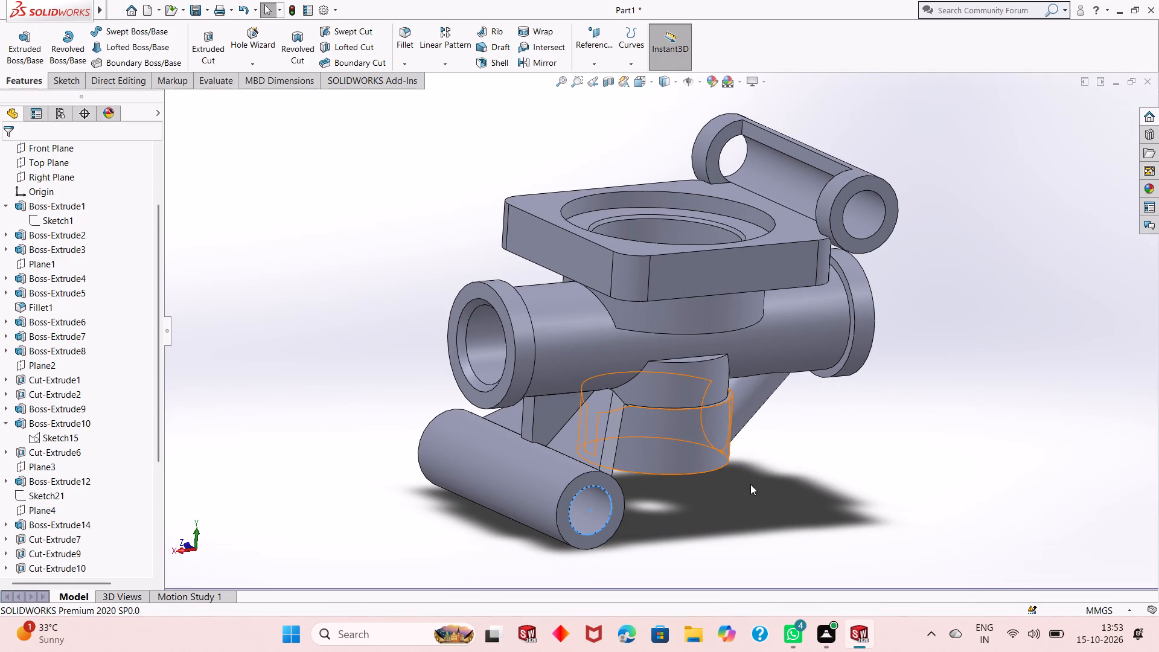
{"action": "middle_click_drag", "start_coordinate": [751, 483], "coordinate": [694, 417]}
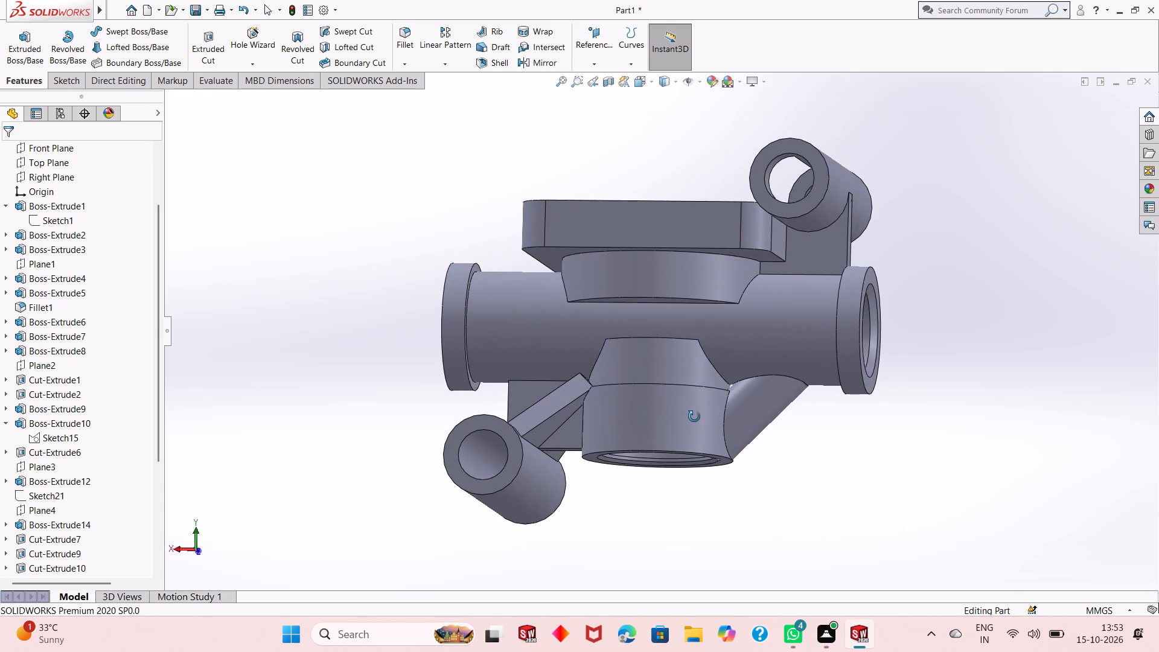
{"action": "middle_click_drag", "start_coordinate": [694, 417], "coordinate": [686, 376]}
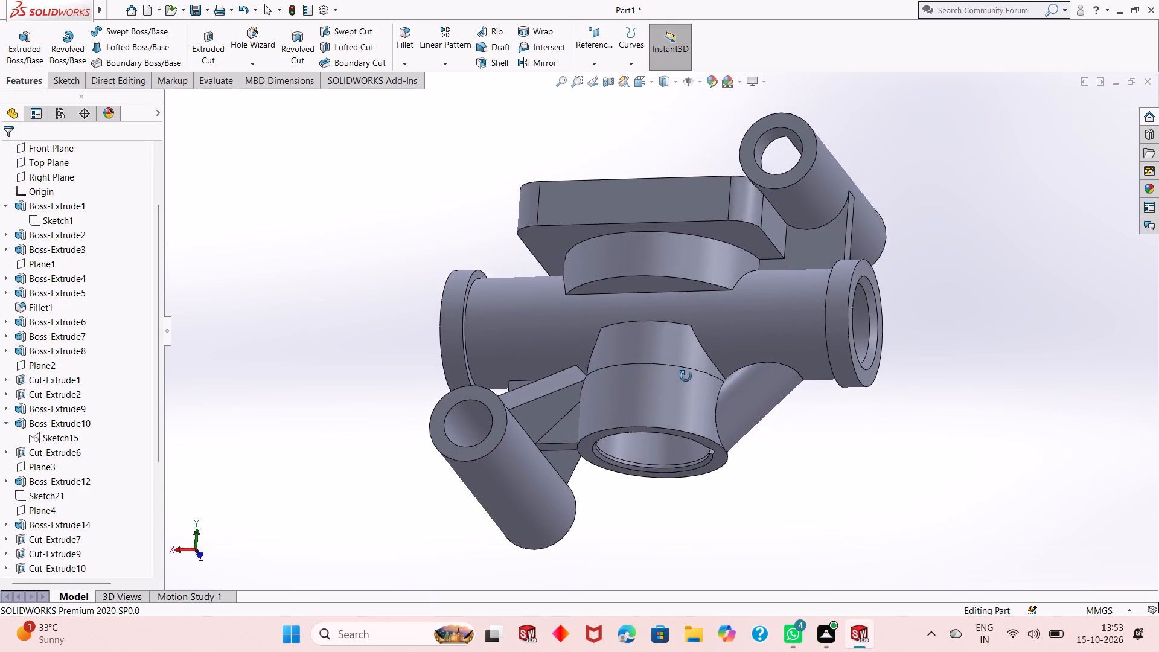
Start a sketch on the top face of the square flange and view the face straight on.
{"action": "middle_click_drag", "start_coordinate": [686, 376], "coordinate": [700, 474]}
{"action": "middle_click_drag", "start_coordinate": [645, 302], "coordinate": [651, 337]}
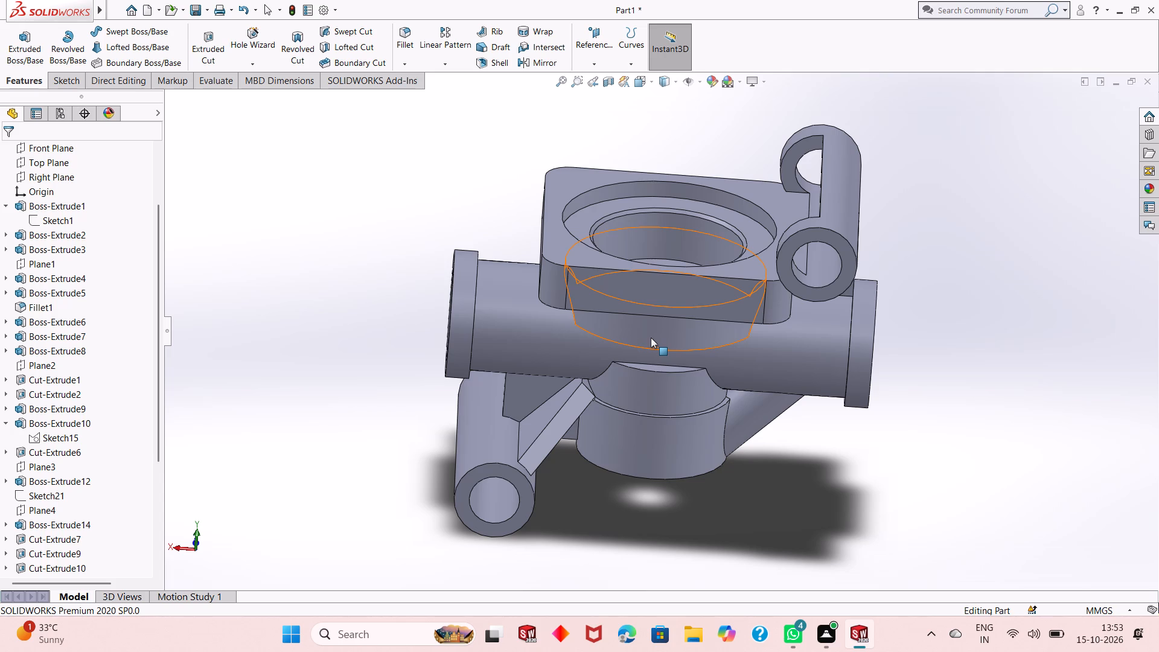
{"action": "scroll", "coordinate": [651, 337], "scroll_direction": "up", "scroll_amount": 1}
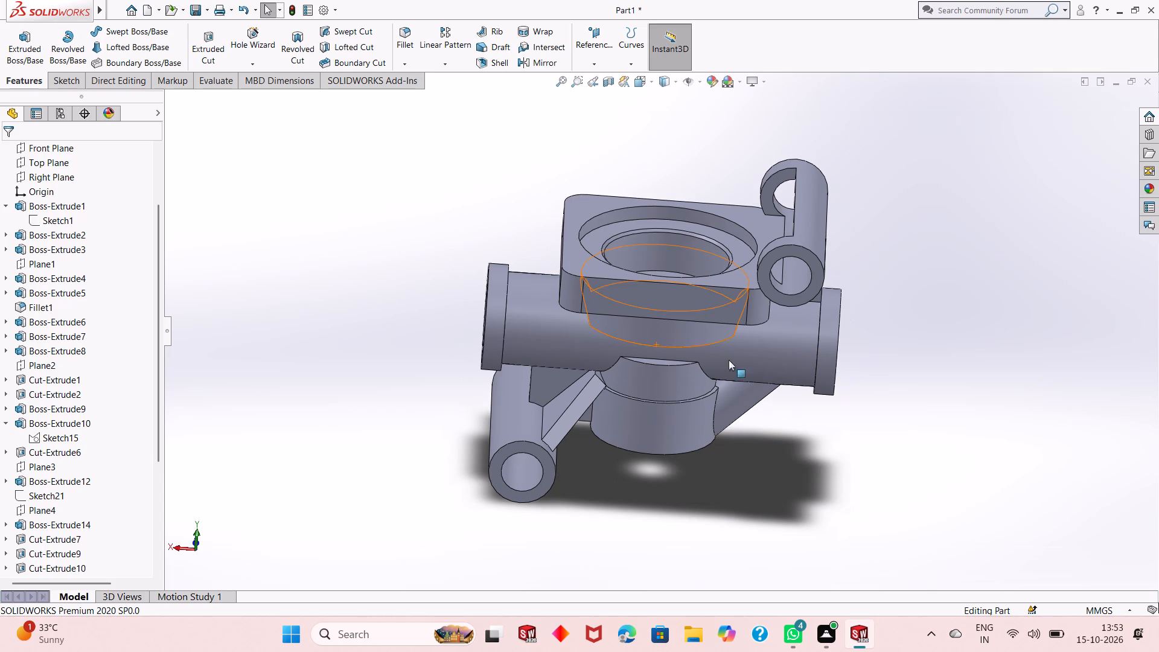
{"action": "middle_click_drag", "start_coordinate": [748, 432], "coordinate": [749, 418]}
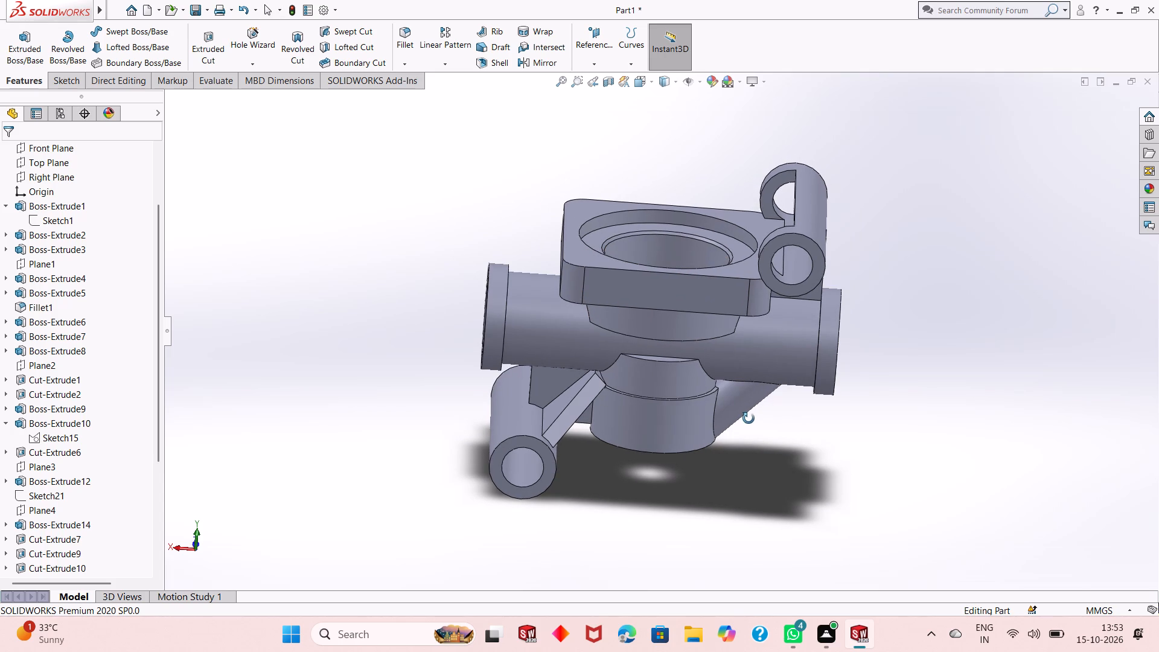
{"action": "middle_click_drag", "start_coordinate": [749, 418], "coordinate": [759, 401]}
{"action": "middle_click_drag", "start_coordinate": [759, 402], "coordinate": [757, 484]}
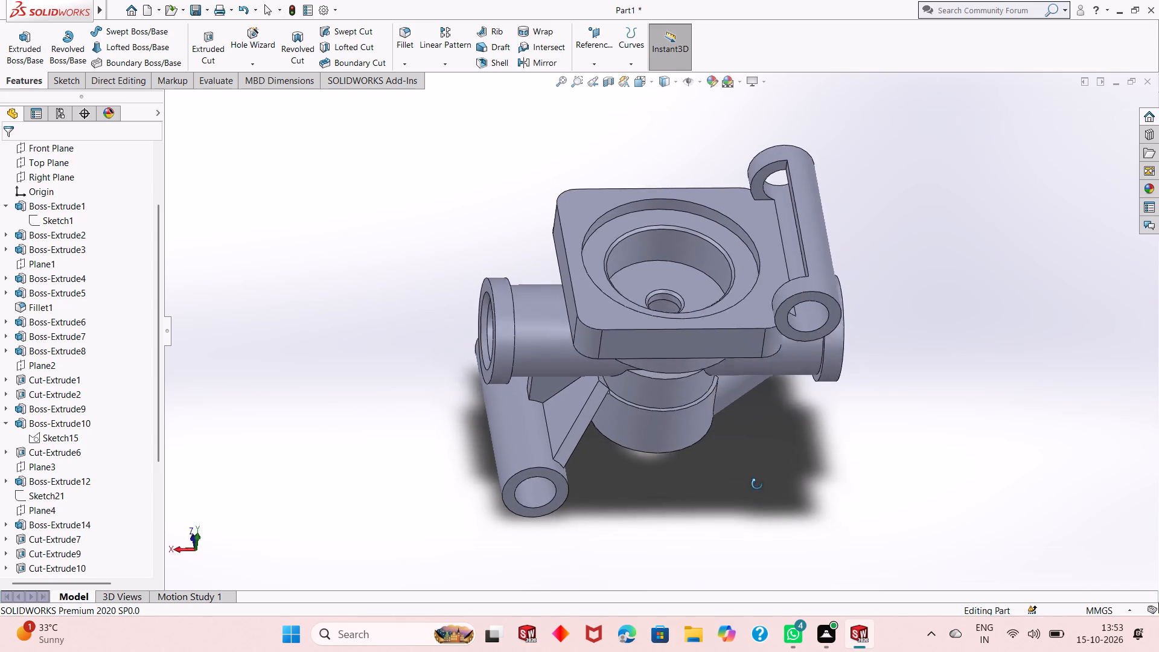
{"action": "middle_click_drag", "start_coordinate": [757, 484], "coordinate": [749, 420]}
{"action": "middle_click_drag", "start_coordinate": [722, 312], "coordinate": [724, 427]}
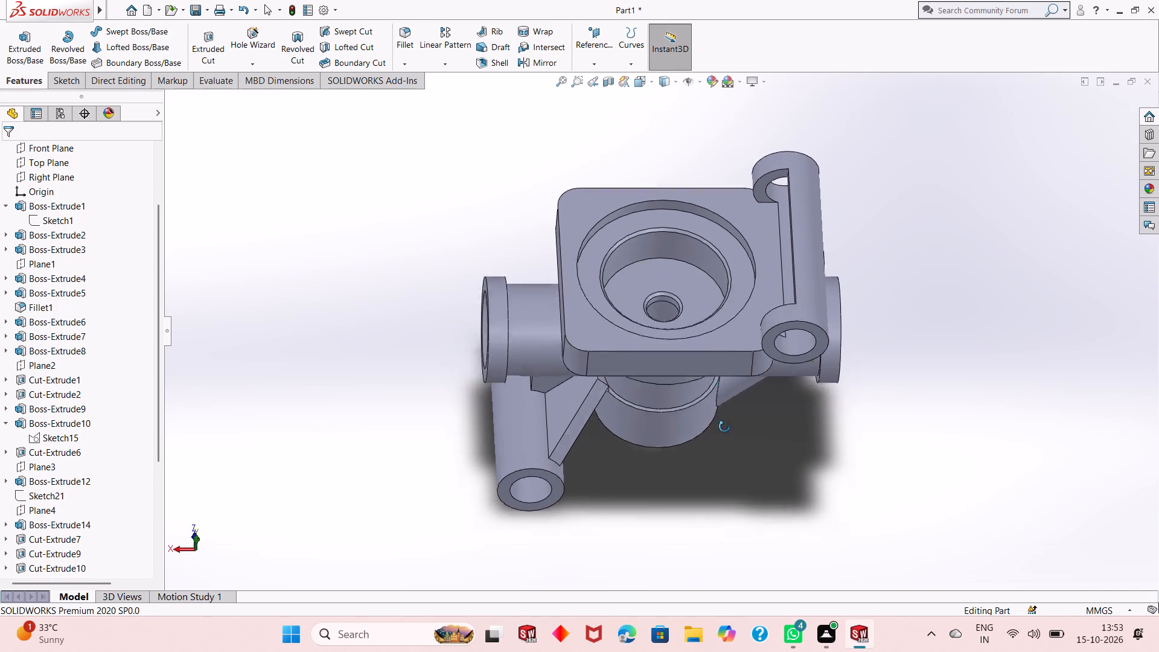
{"action": "middle_click_drag", "start_coordinate": [724, 427], "coordinate": [729, 478]}
{"action": "left_click", "coordinate": [606, 371]}
{"action": "left_click", "coordinate": [662, 334]}
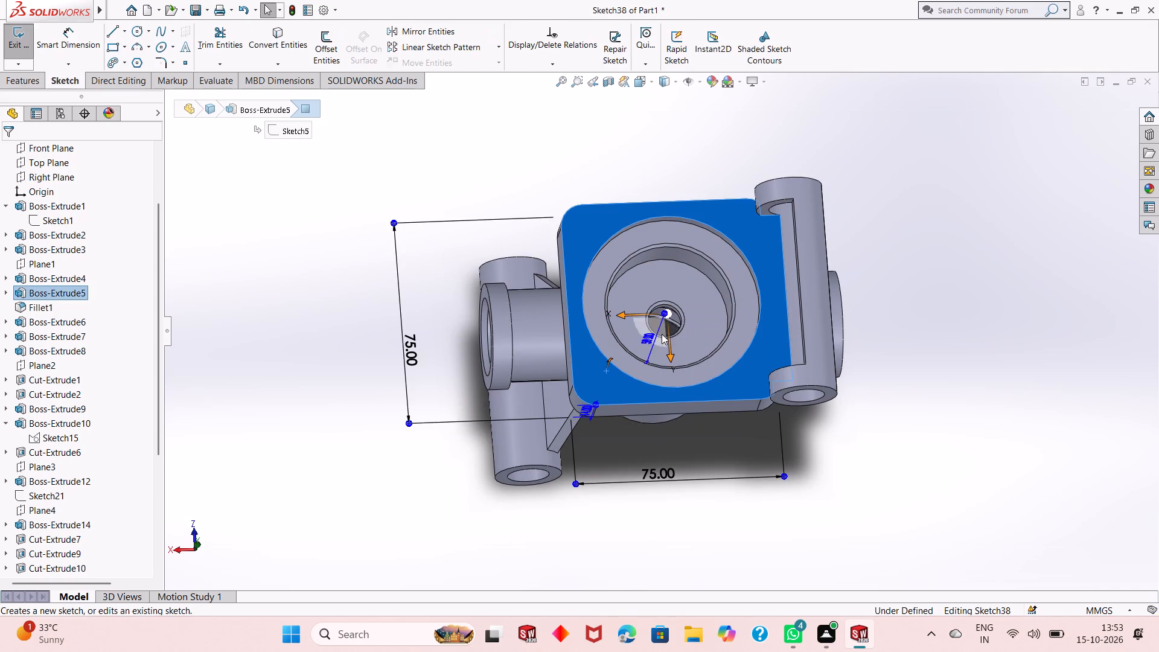
{"action": "key", "text": "ctrl+8"}
{"action": "scroll", "coordinate": [658, 328], "scroll_direction": "up", "scroll_amount": 1}
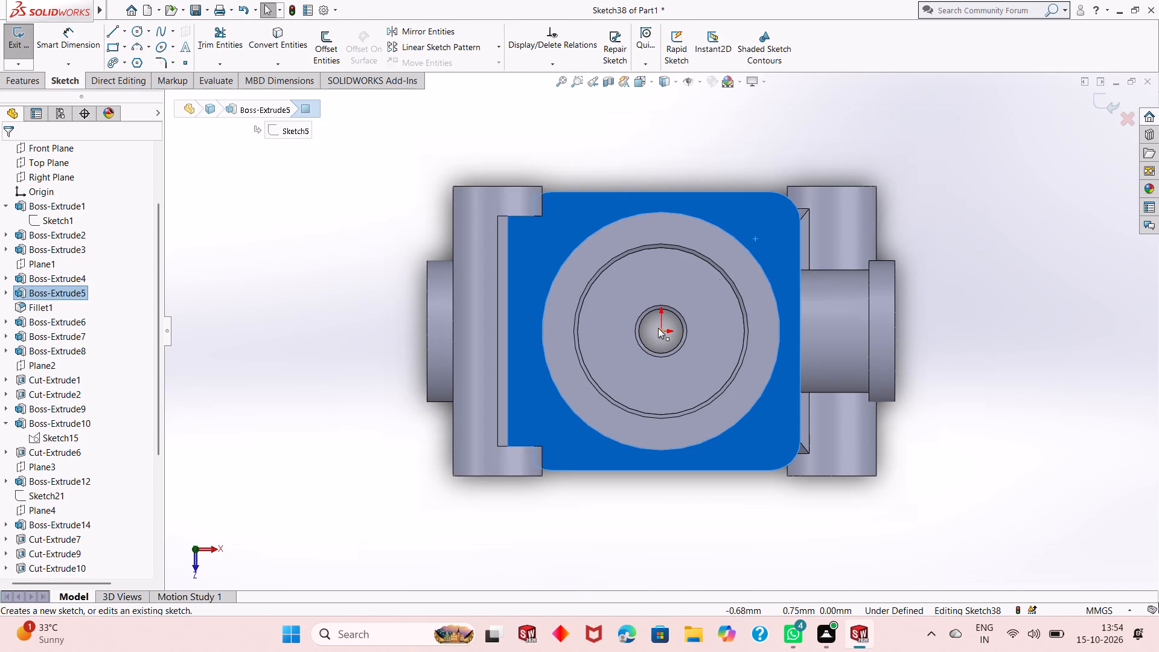
{"action": "key", "text": "Escape"}
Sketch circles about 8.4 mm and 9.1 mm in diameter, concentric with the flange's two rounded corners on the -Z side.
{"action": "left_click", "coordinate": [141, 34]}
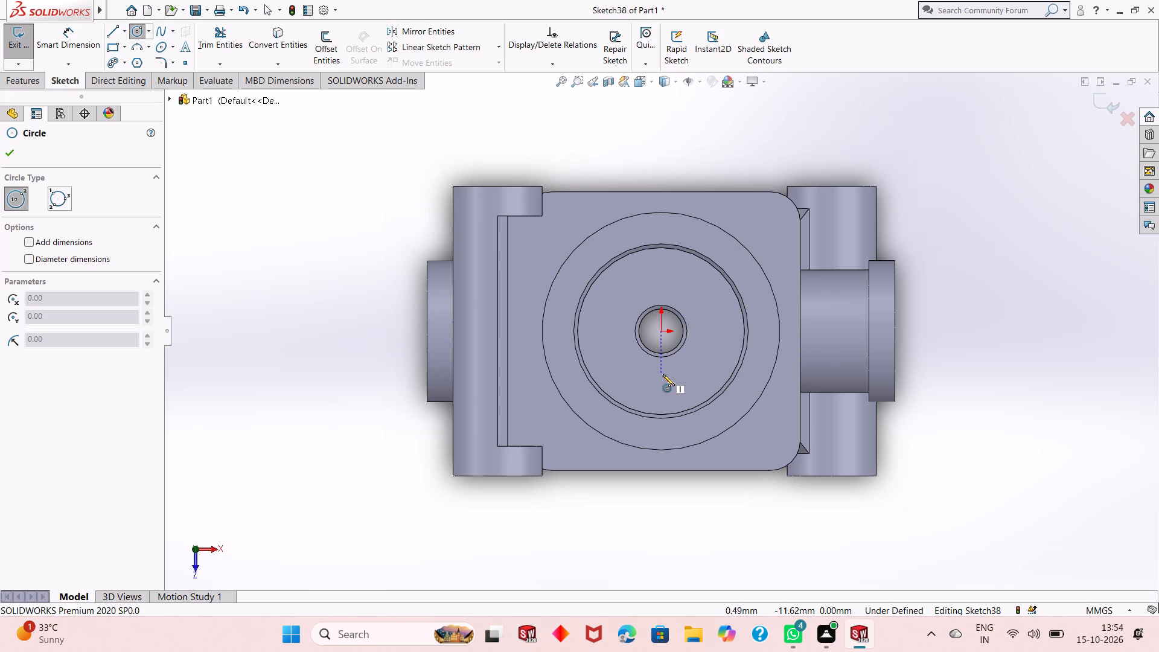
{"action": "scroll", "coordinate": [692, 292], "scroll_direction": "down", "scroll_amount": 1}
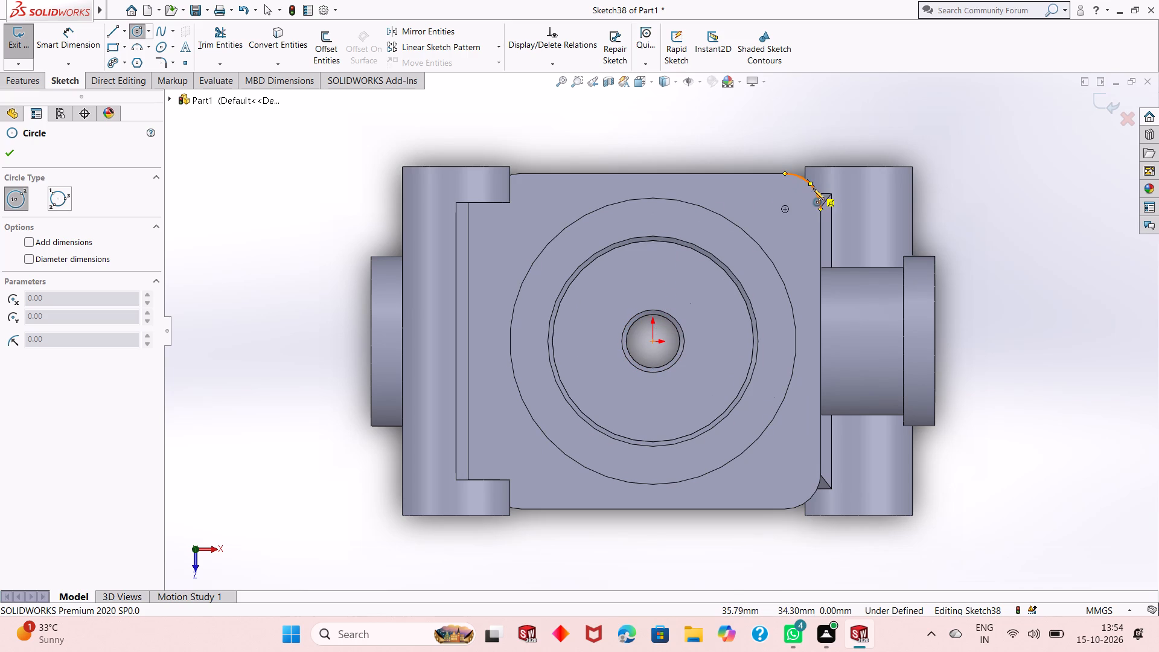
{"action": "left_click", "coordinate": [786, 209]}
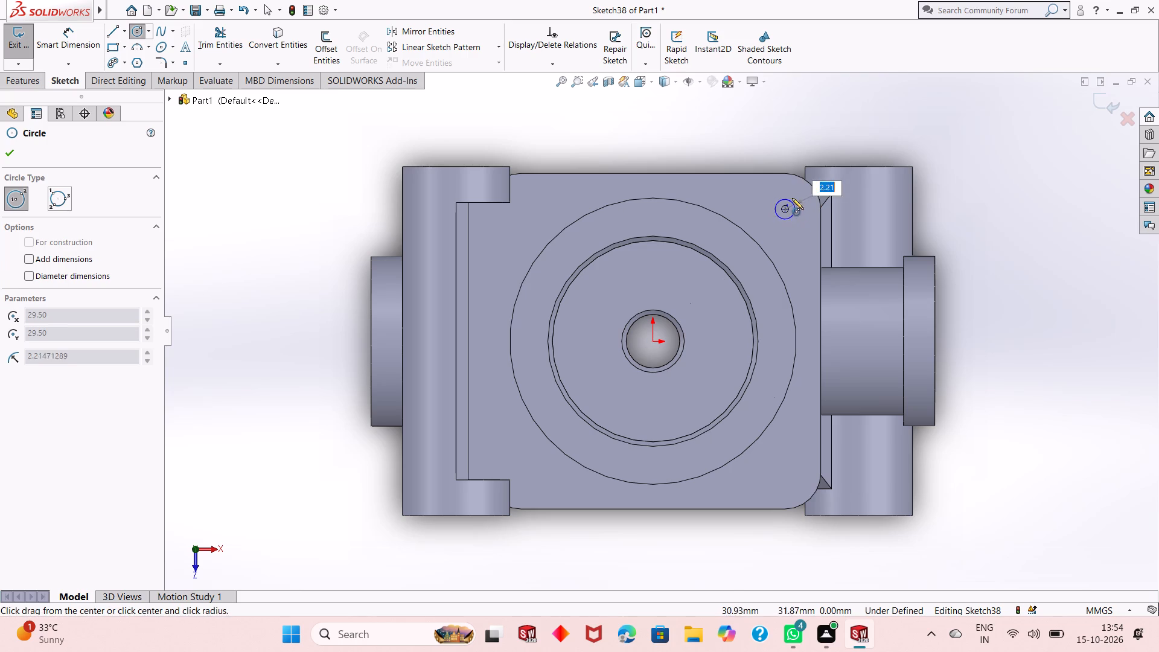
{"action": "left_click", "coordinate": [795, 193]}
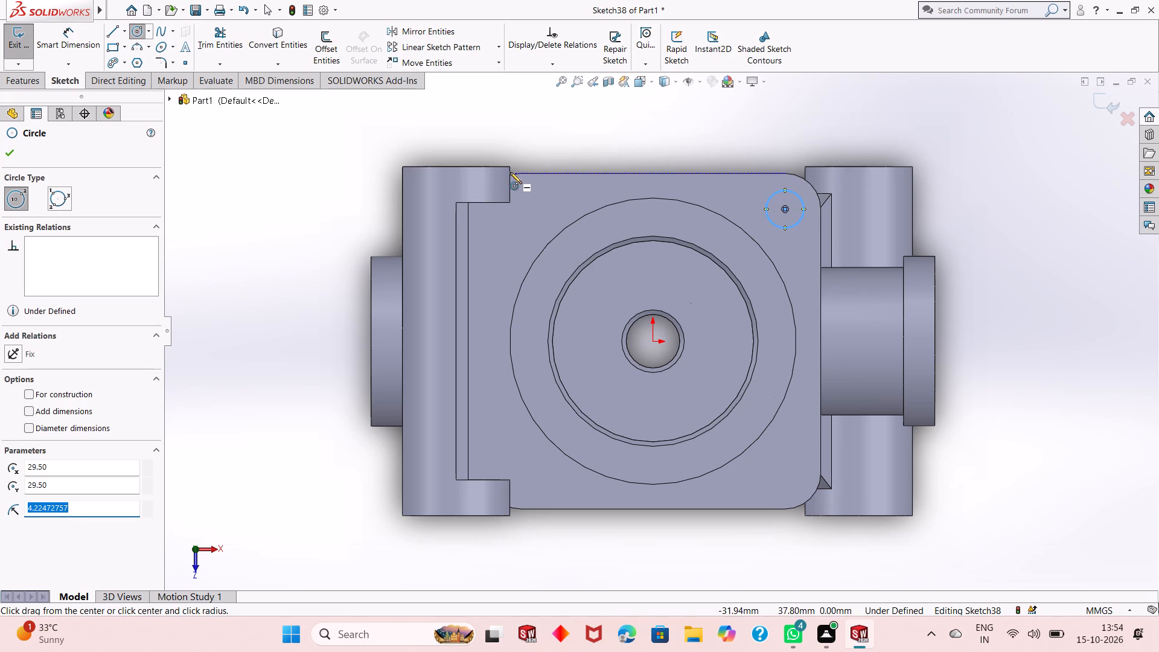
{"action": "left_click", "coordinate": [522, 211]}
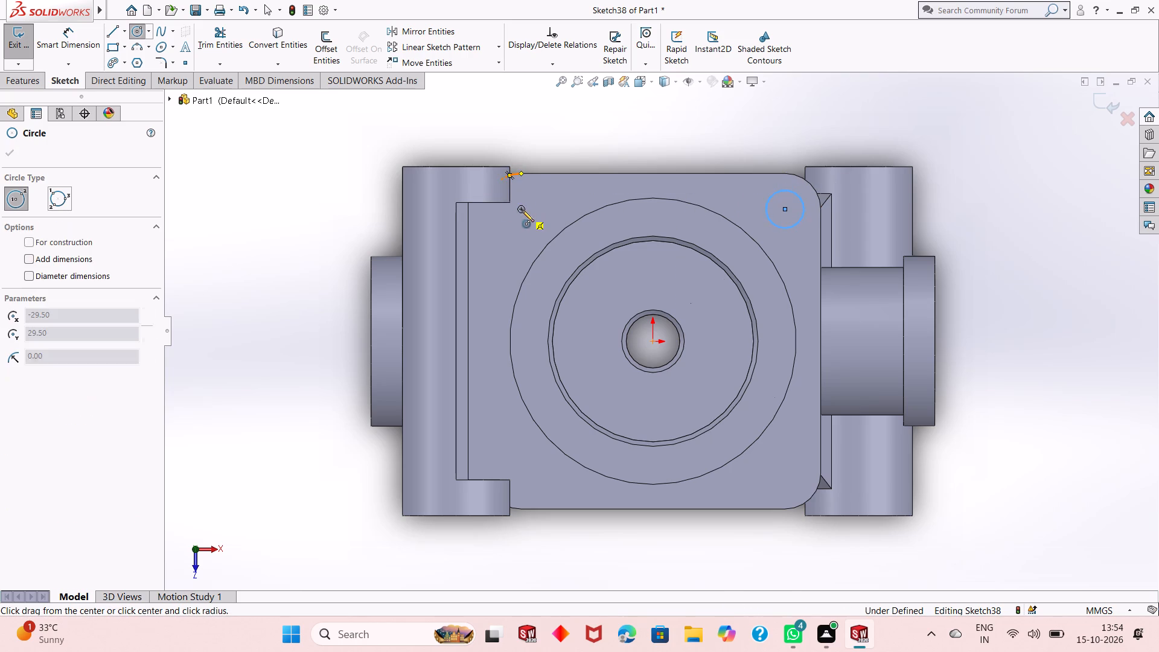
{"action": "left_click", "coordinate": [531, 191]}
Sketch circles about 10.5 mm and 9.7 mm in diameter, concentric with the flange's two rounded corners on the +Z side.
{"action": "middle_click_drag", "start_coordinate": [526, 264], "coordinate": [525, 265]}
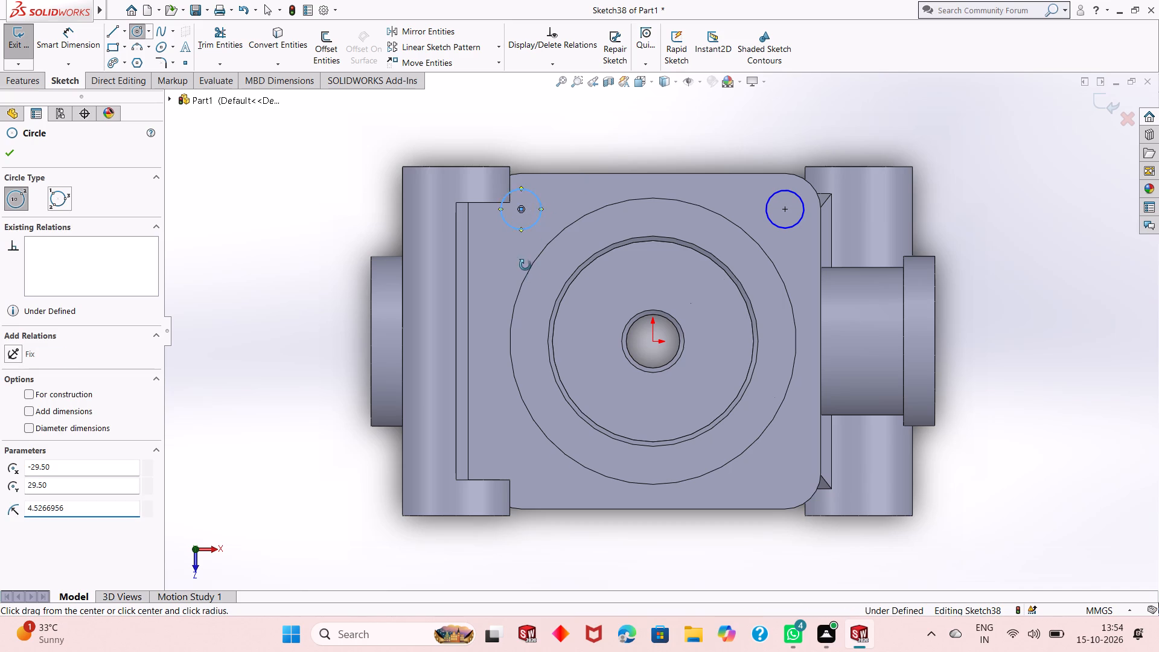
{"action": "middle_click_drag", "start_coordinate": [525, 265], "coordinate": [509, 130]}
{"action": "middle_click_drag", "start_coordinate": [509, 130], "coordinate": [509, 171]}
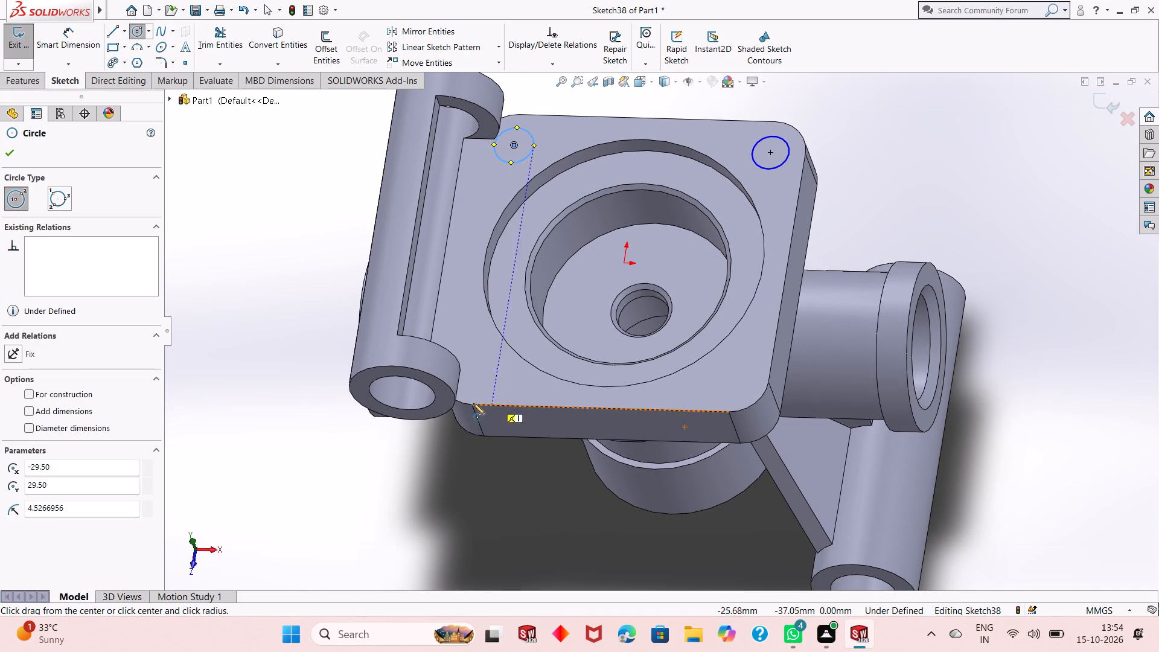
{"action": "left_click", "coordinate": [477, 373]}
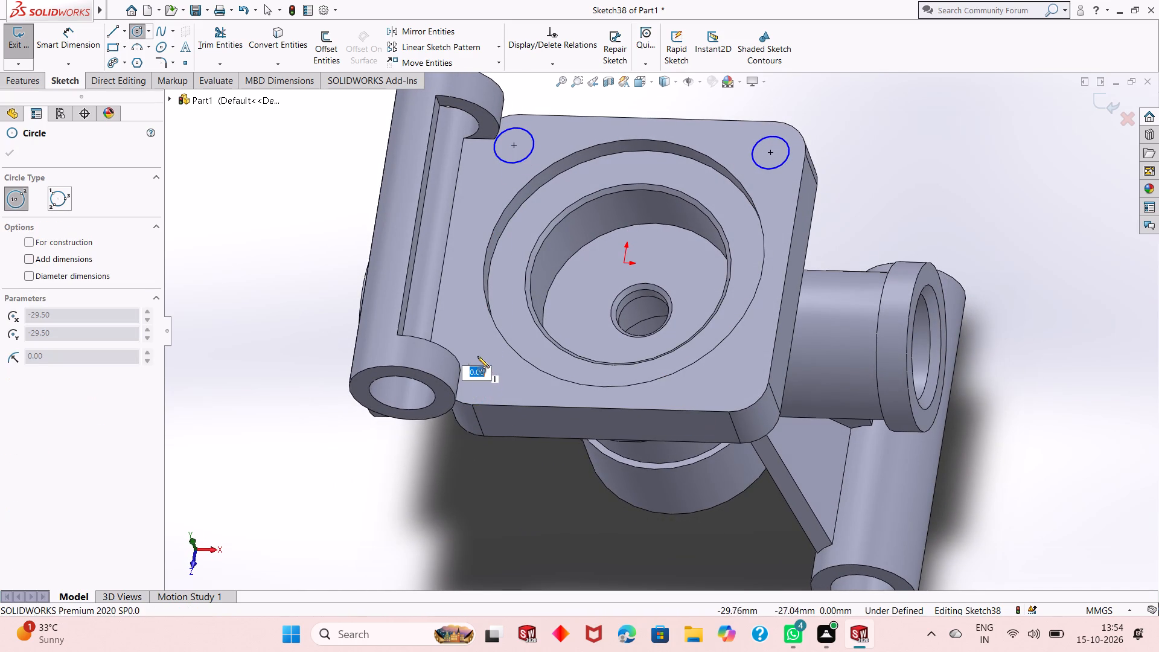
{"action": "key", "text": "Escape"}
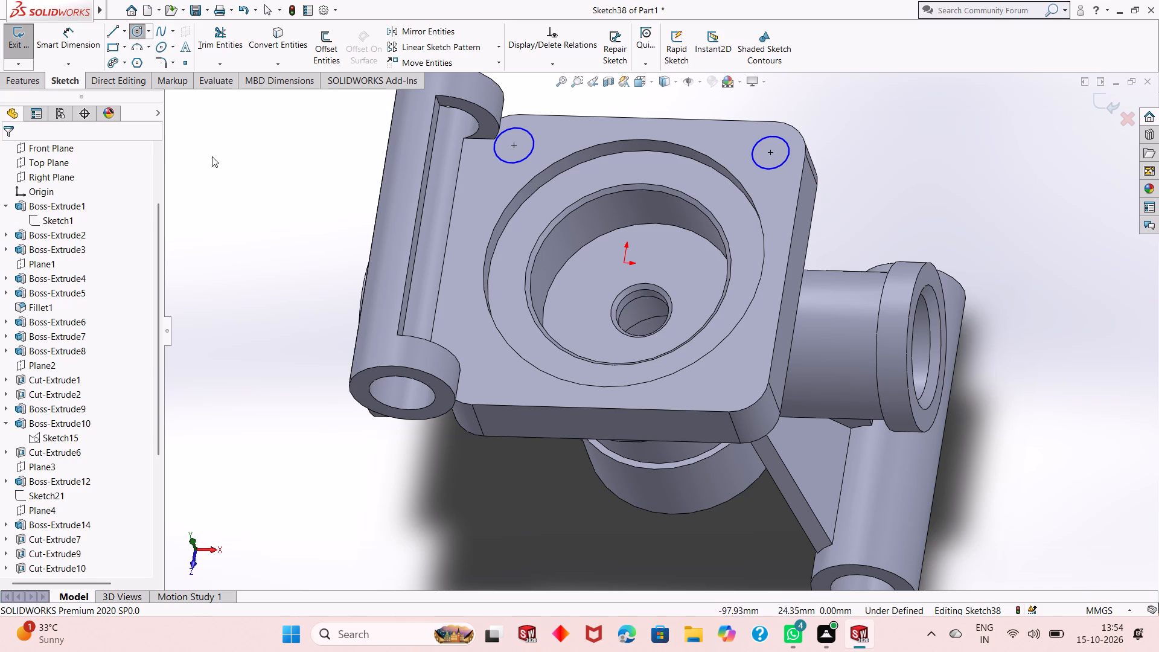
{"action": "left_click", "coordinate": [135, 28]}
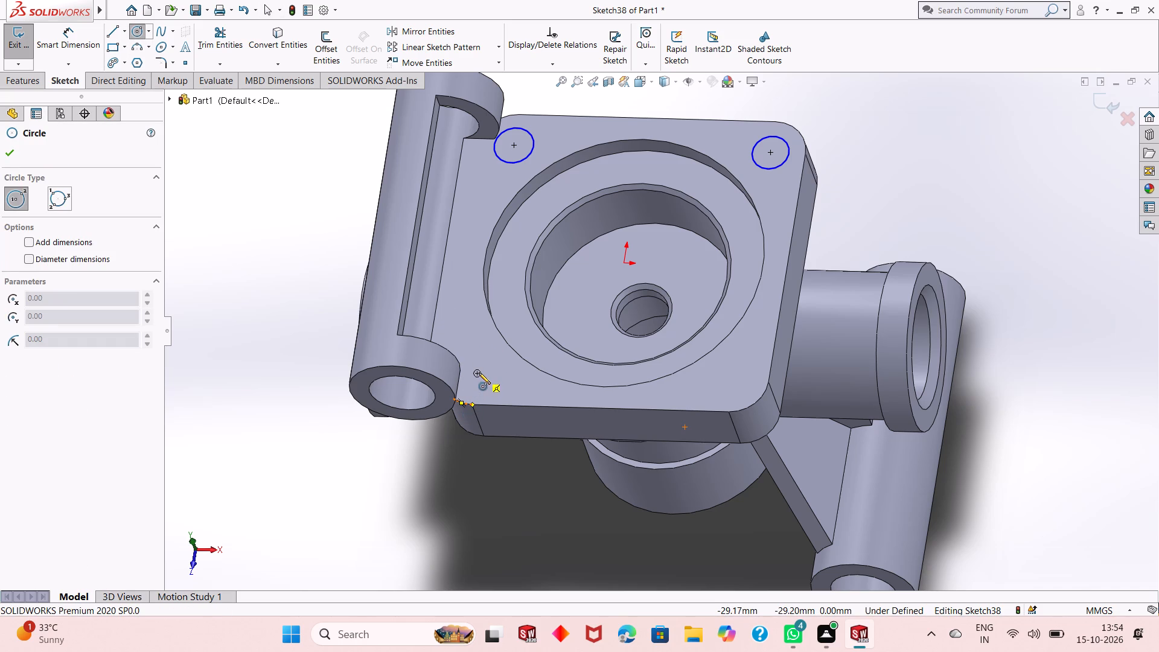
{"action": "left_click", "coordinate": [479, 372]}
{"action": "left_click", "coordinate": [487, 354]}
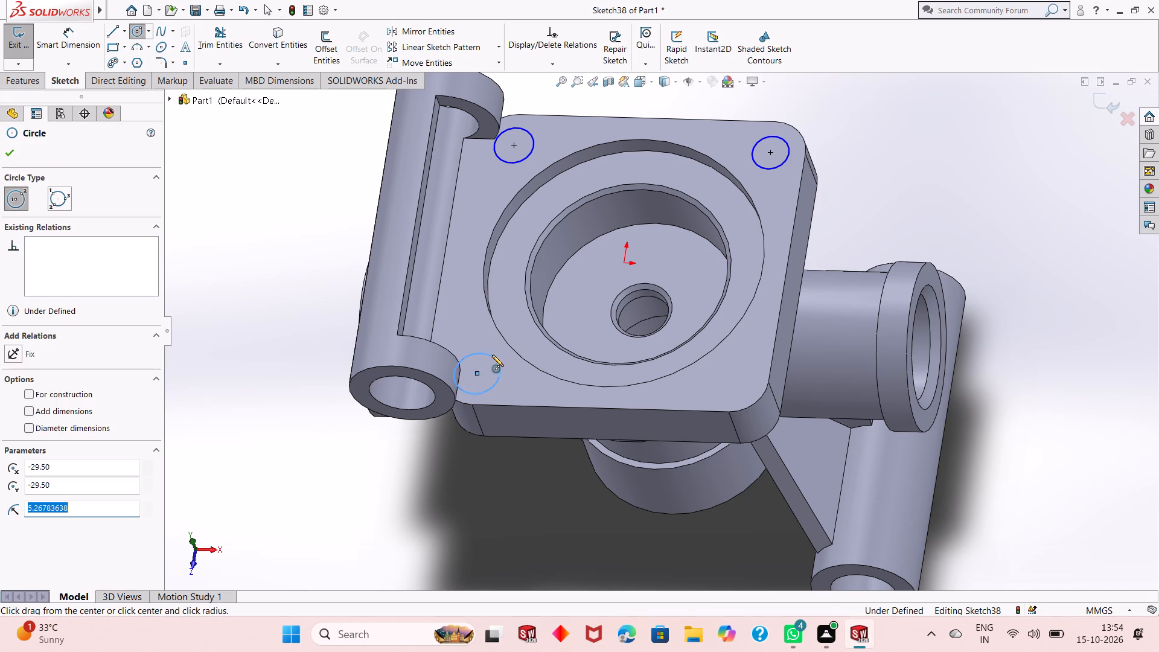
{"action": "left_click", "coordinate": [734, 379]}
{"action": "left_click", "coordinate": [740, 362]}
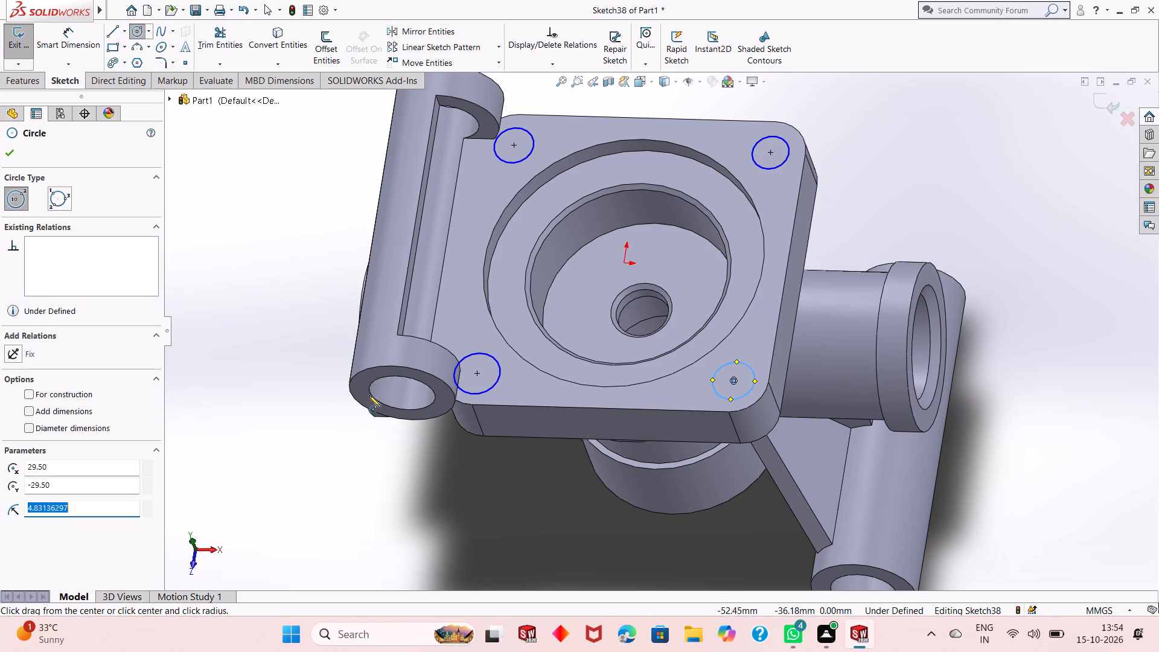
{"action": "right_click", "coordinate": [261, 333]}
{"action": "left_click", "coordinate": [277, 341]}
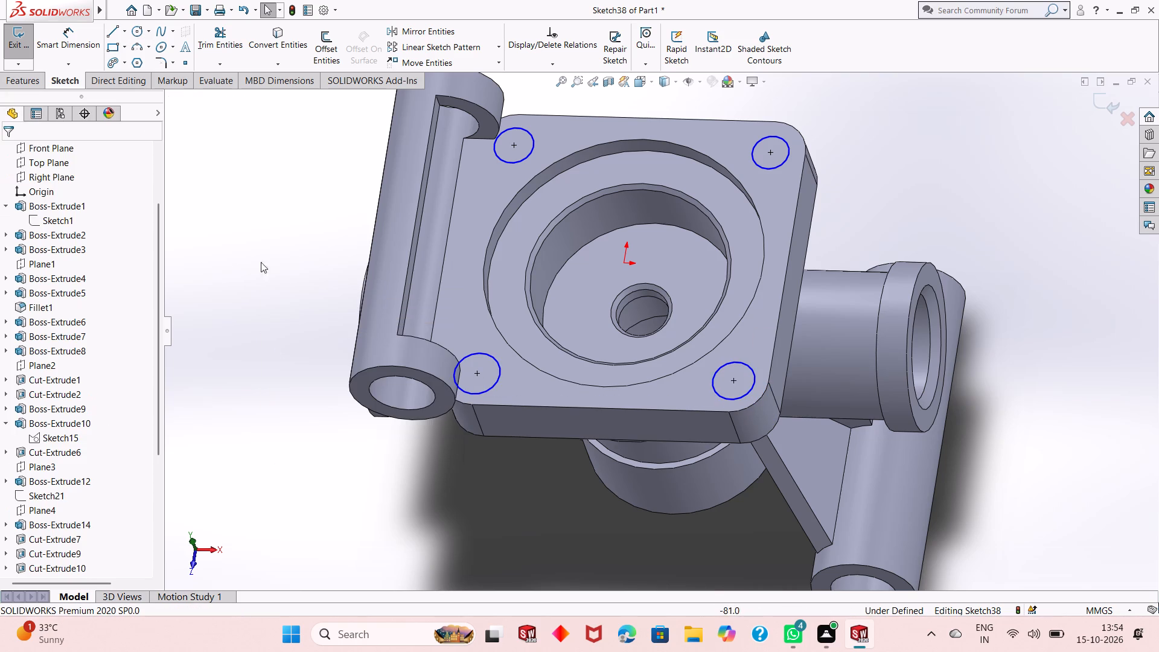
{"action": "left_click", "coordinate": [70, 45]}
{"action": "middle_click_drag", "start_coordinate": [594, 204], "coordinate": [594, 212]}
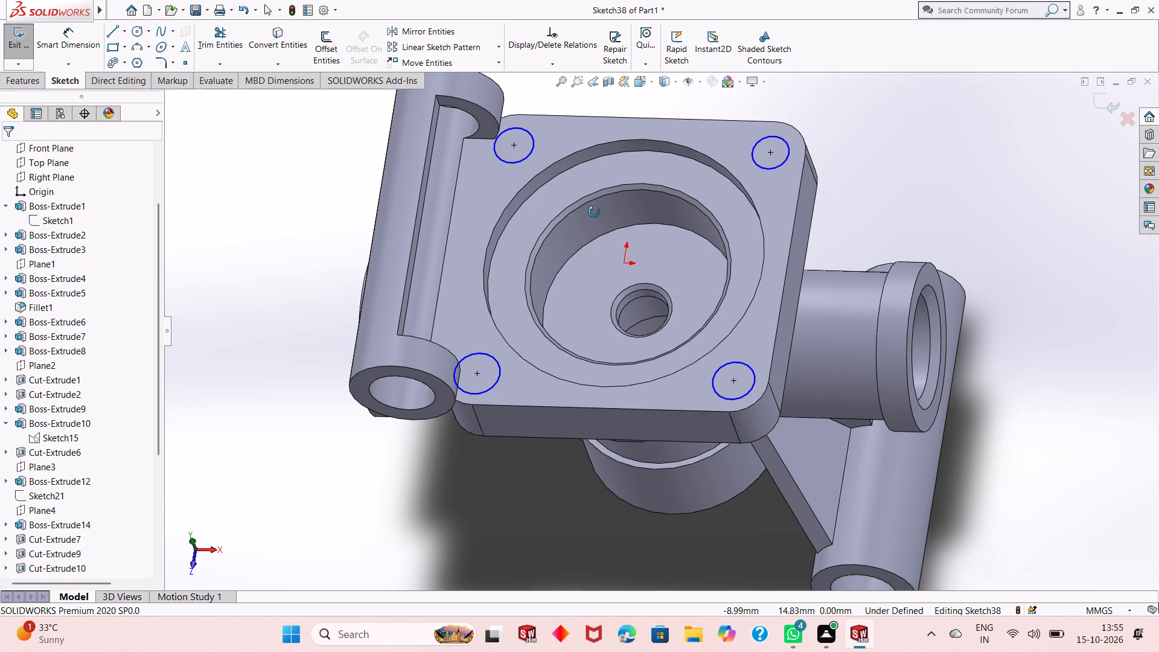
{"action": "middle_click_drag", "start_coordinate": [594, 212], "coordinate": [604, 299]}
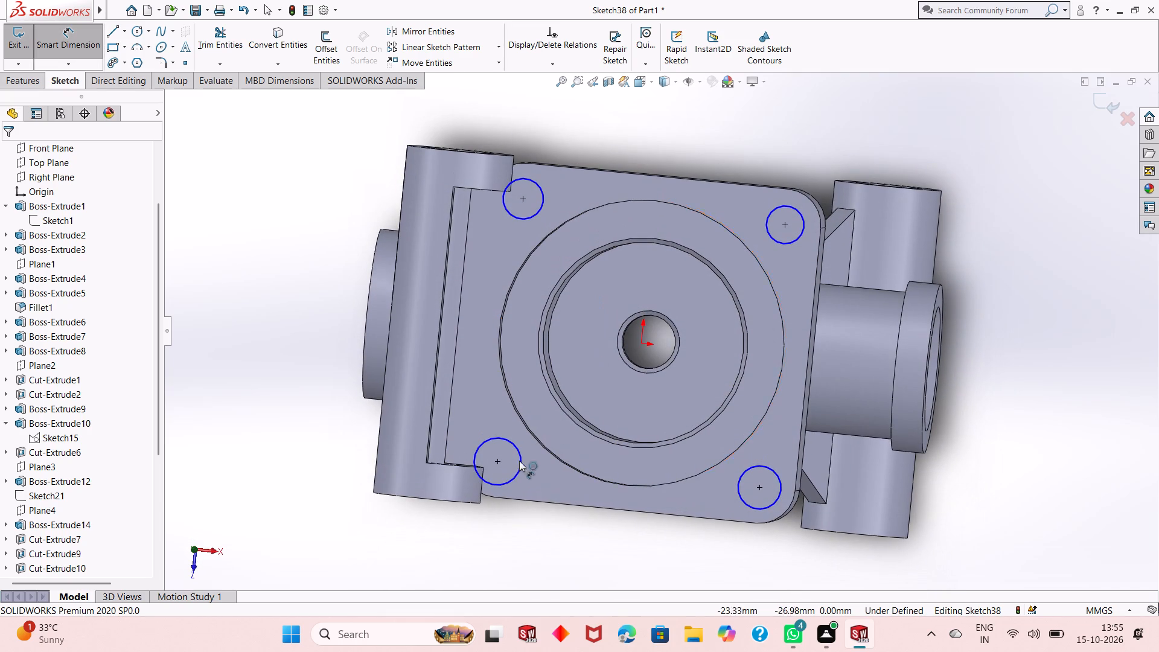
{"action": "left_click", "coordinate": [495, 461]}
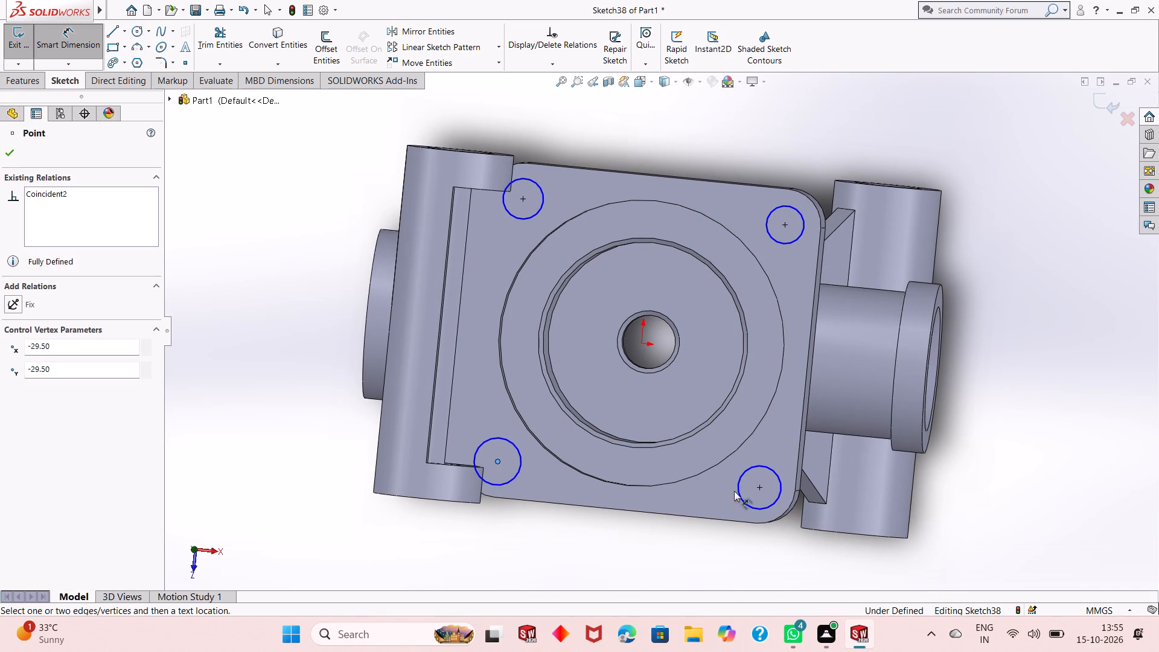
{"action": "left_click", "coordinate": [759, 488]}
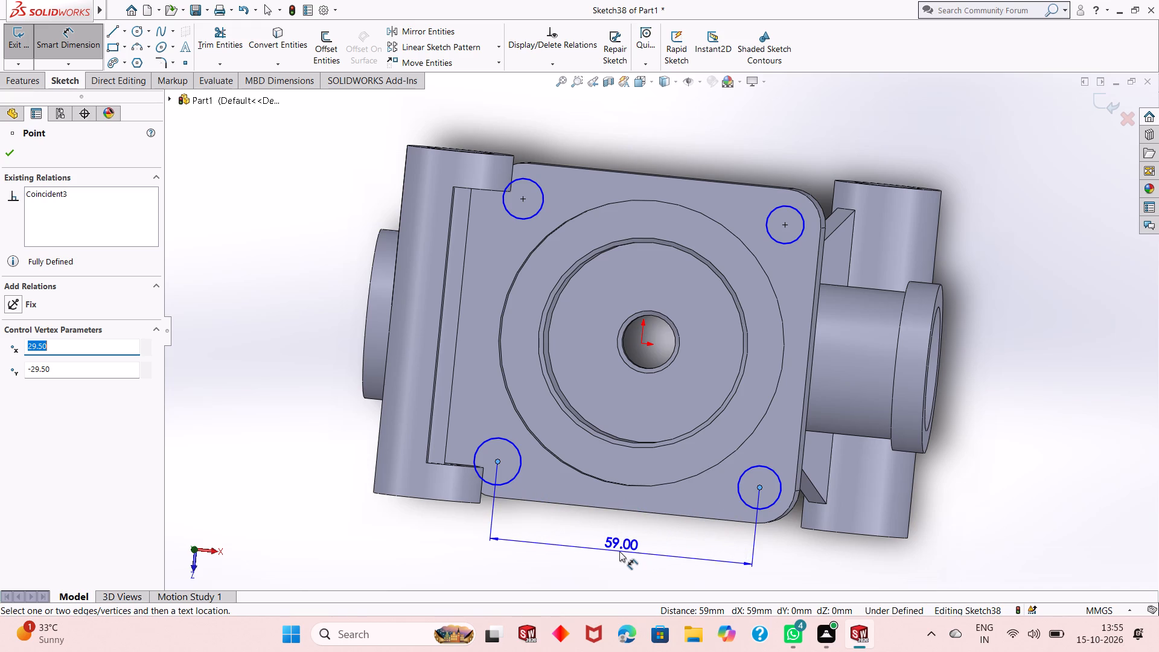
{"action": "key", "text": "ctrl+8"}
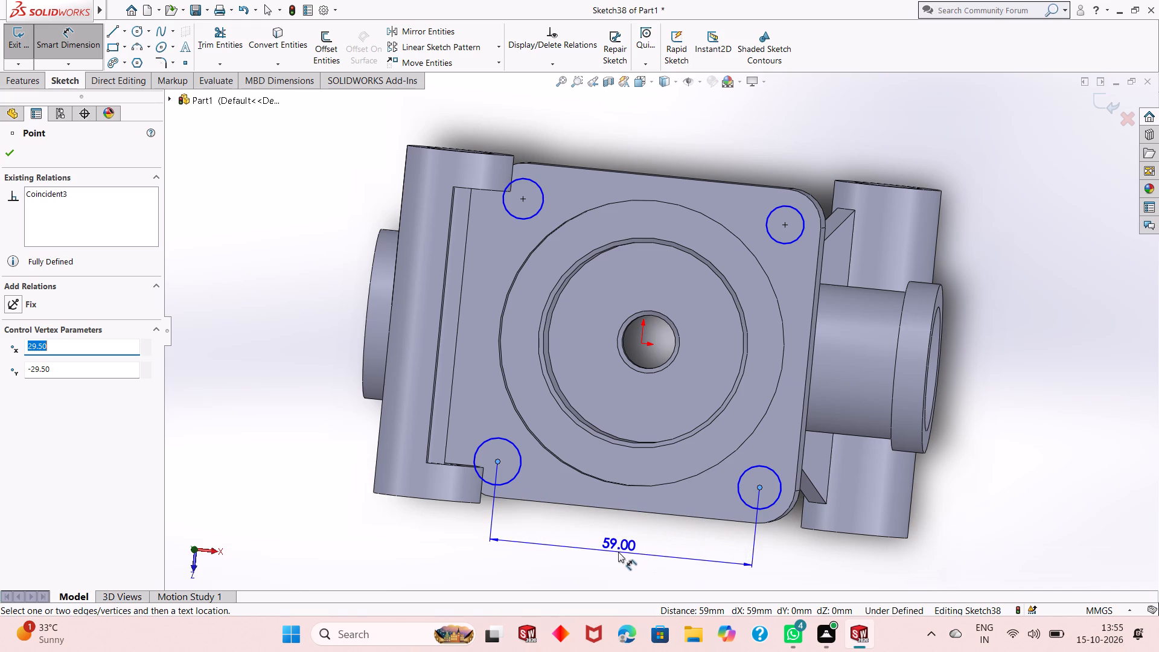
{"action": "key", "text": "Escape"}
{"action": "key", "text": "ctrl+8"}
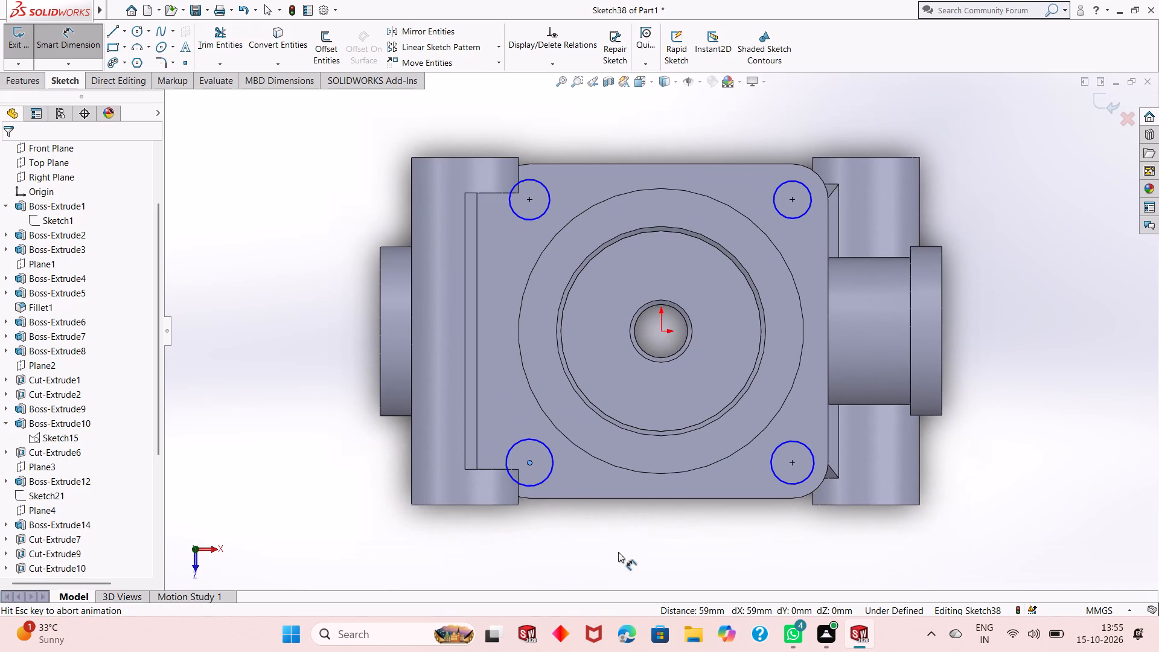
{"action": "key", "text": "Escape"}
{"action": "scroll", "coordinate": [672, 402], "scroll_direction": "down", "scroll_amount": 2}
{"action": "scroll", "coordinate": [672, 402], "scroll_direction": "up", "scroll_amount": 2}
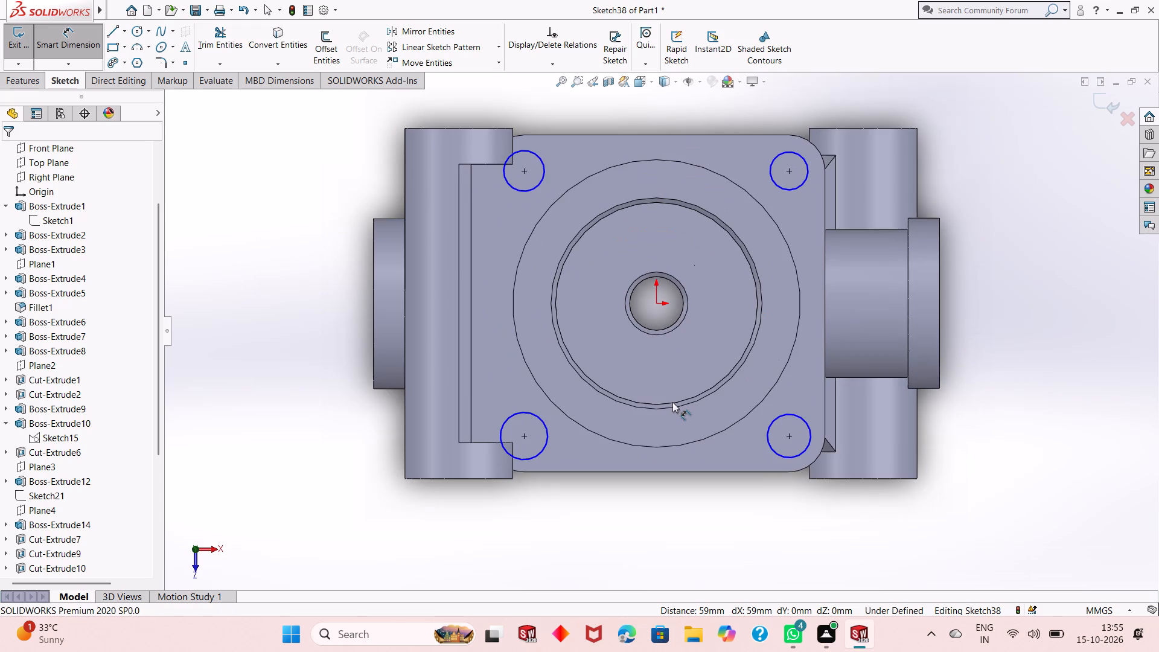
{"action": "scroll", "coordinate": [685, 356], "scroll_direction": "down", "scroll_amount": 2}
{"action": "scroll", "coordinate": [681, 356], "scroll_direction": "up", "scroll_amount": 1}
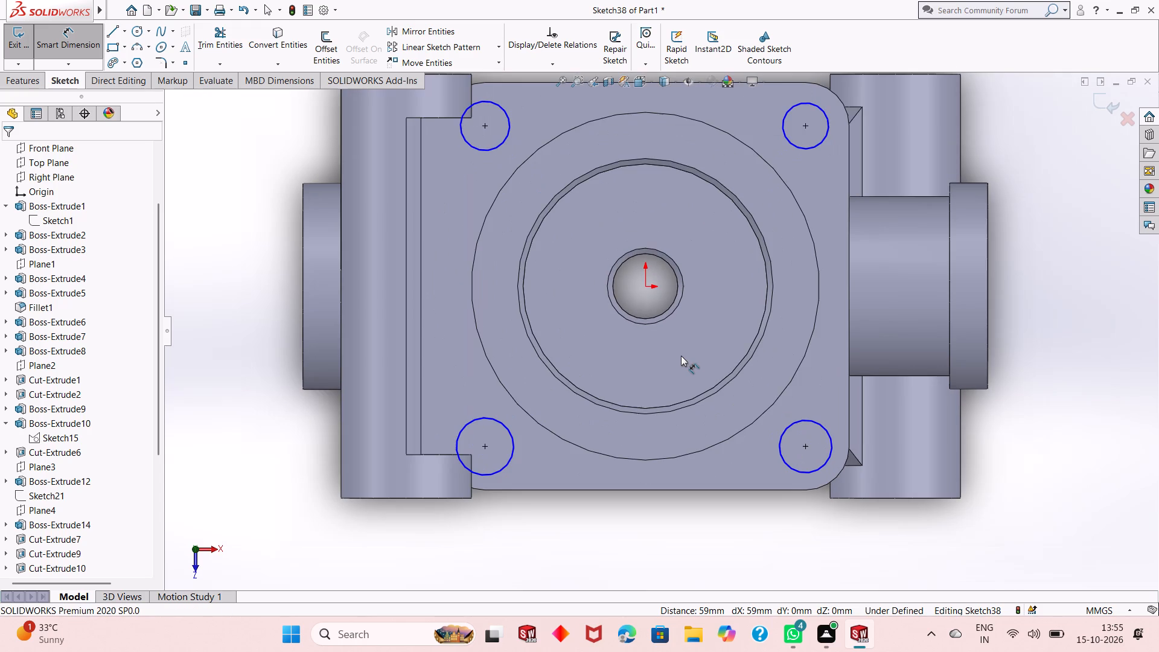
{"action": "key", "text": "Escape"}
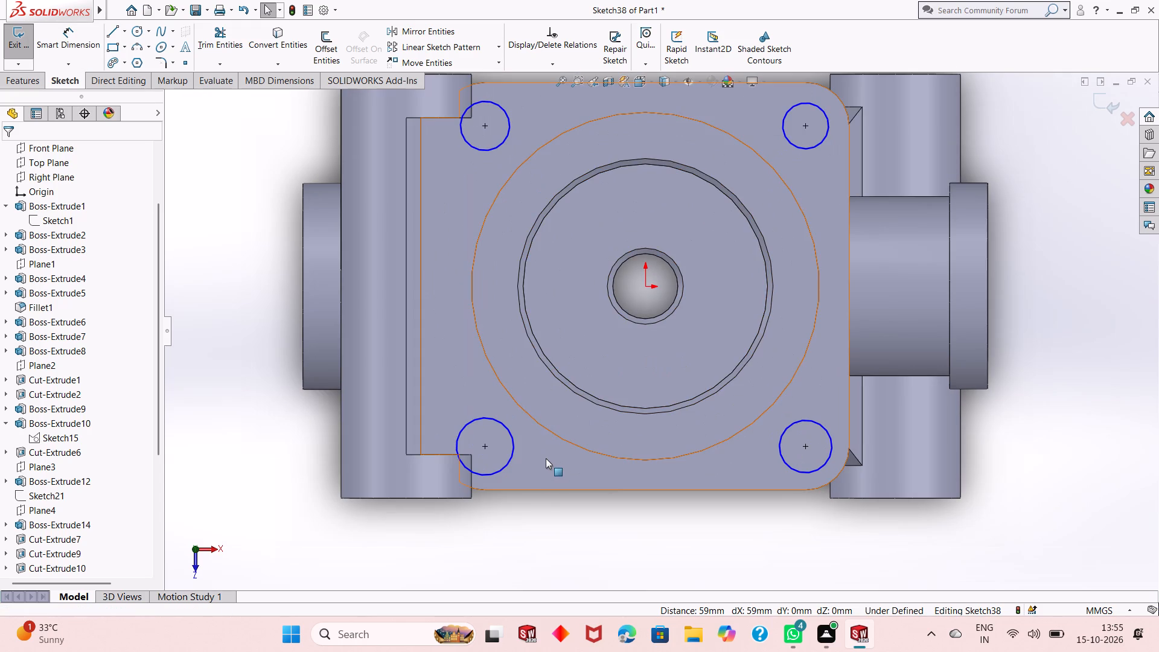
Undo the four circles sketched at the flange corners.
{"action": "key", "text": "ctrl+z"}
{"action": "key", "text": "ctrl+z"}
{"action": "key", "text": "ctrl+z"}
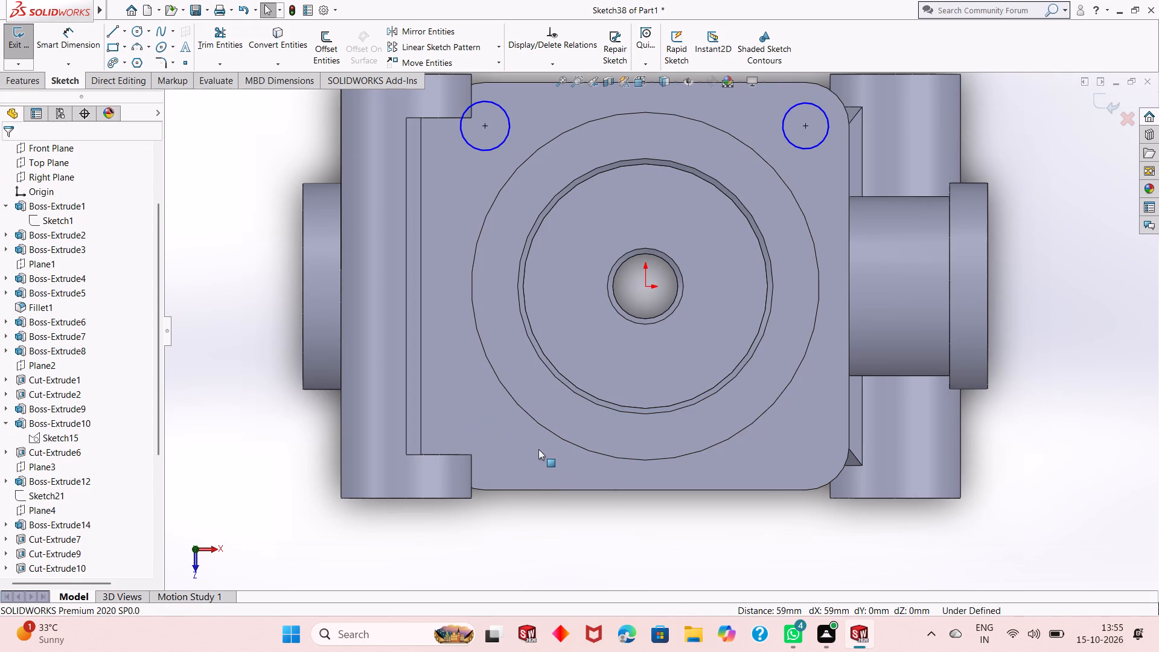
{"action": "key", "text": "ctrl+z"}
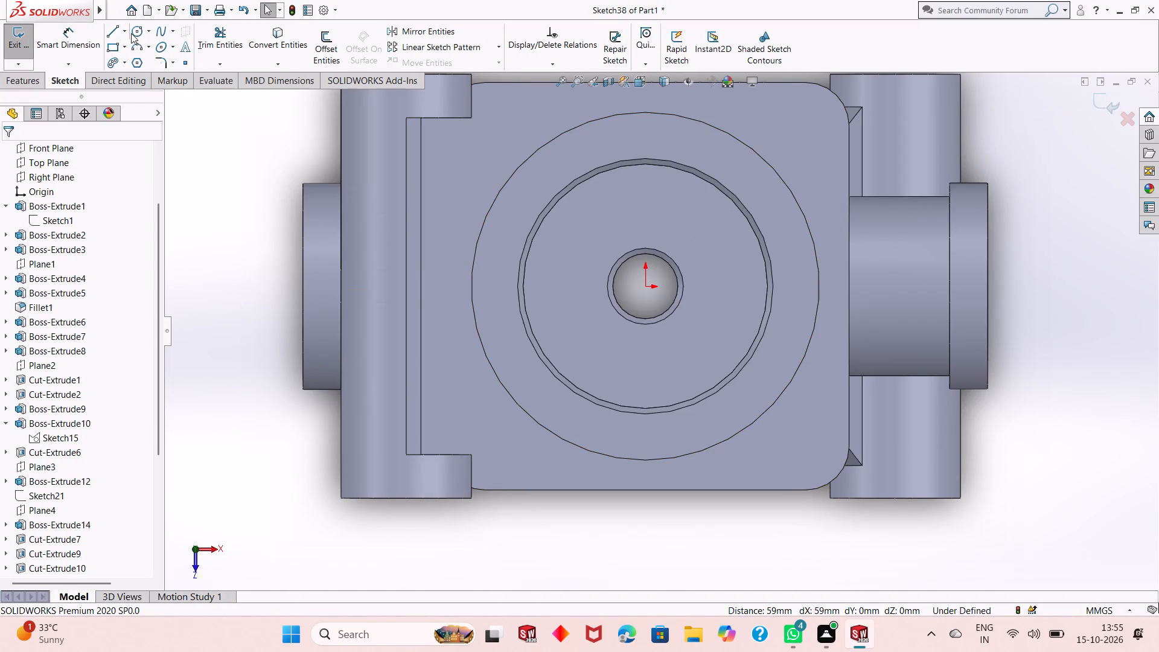
Sketch a circle near each flange corner, diameters about 7.3 mm (-X/+Z), 11.9 mm (+X/+Z), 5.2 mm (+X/-Z) and 12 mm (-X/-Z).
{"action": "left_click", "coordinate": [137, 34]}
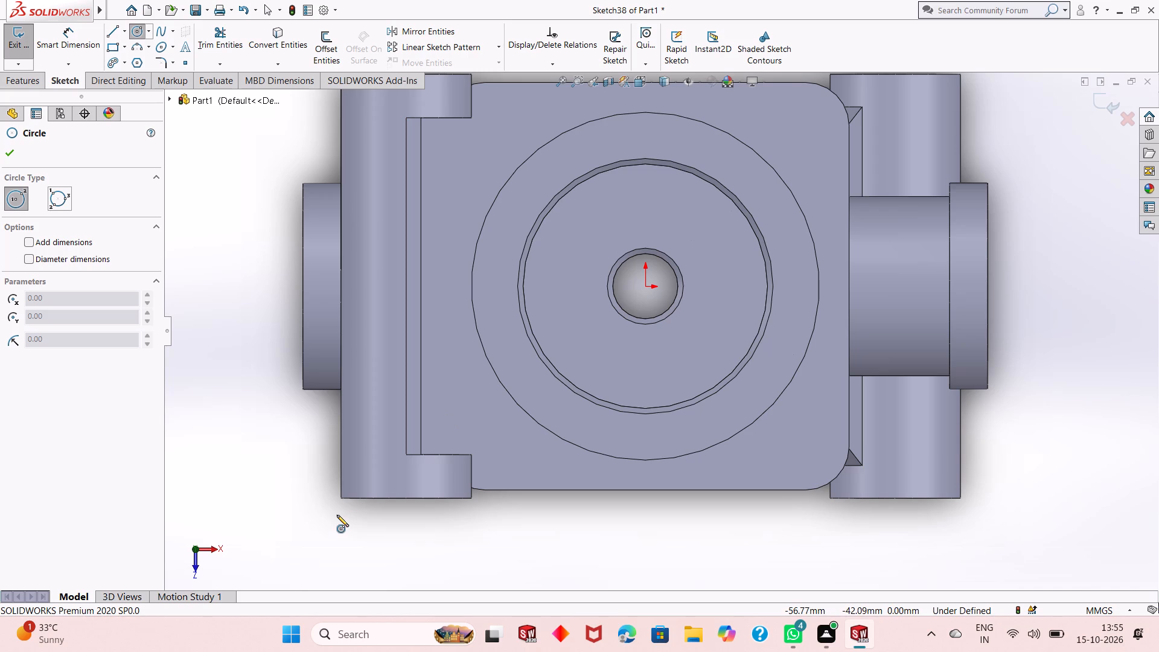
{"action": "left_click", "coordinate": [503, 435]}
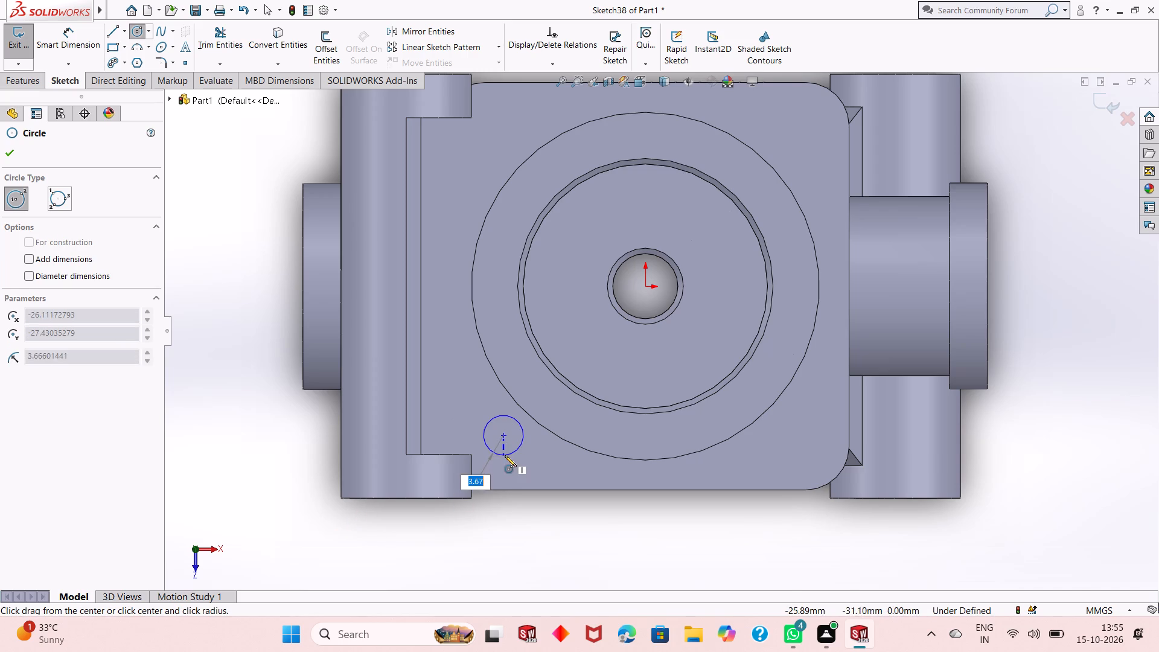
{"action": "left_click", "coordinate": [505, 455]}
{"action": "left_click", "coordinate": [808, 419]}
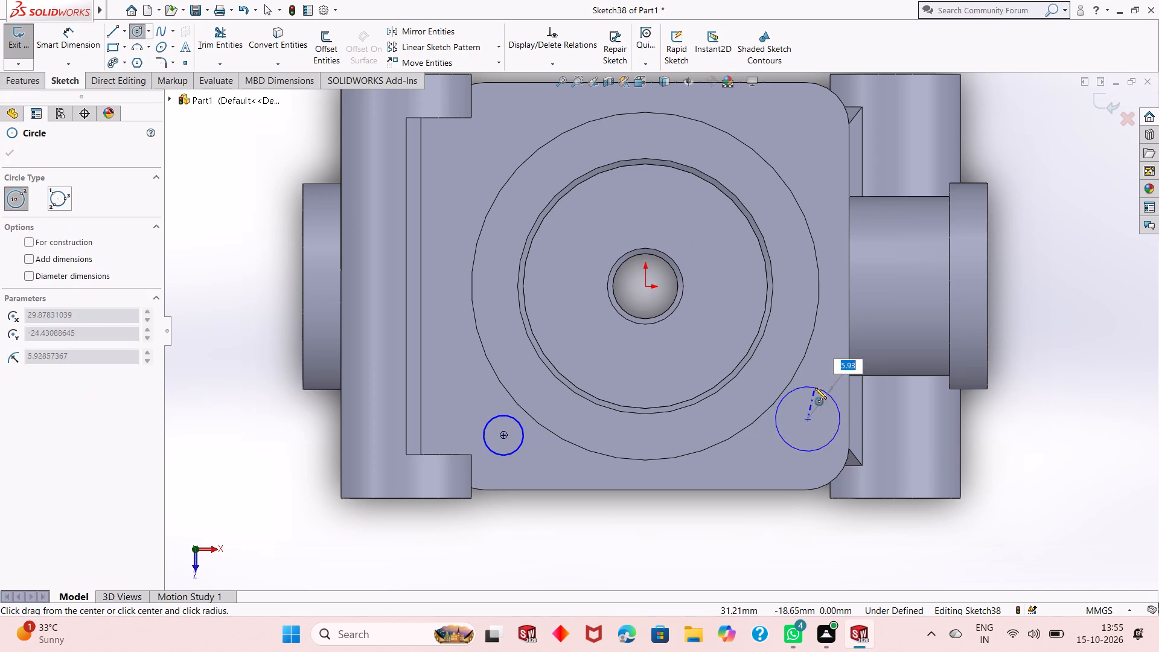
{"action": "left_click", "coordinate": [815, 388]}
{"action": "left_click", "coordinate": [798, 120]}
{"action": "left_click", "coordinate": [803, 133]}
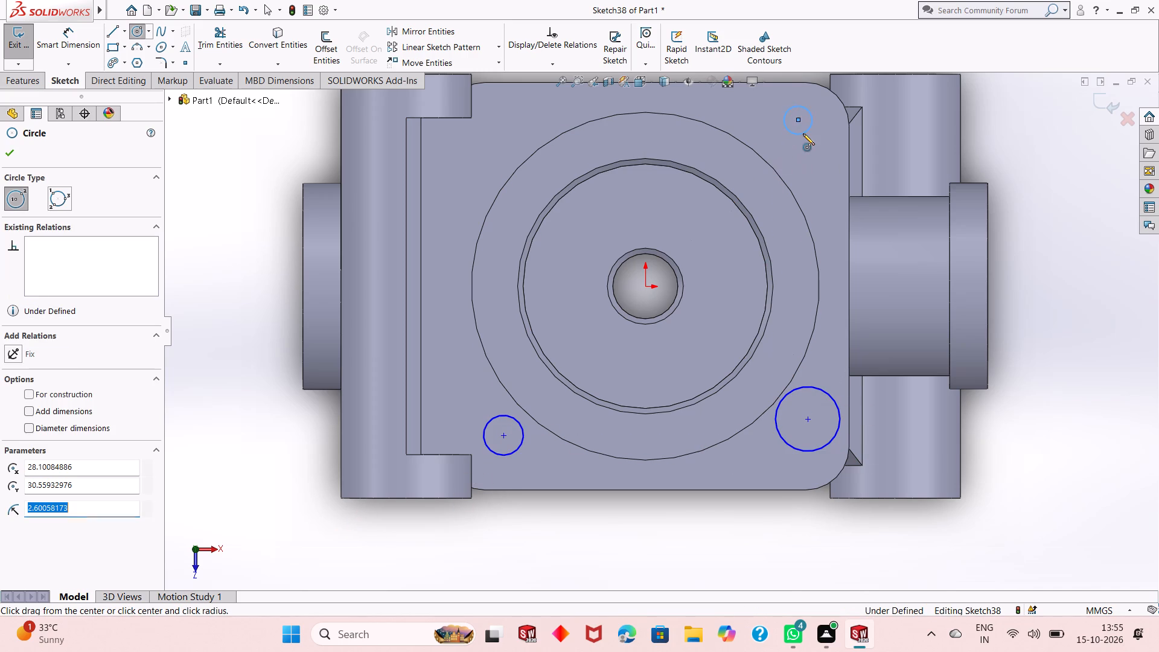
{"action": "left_click", "coordinate": [510, 117]}
{"action": "left_click", "coordinate": [491, 143]}
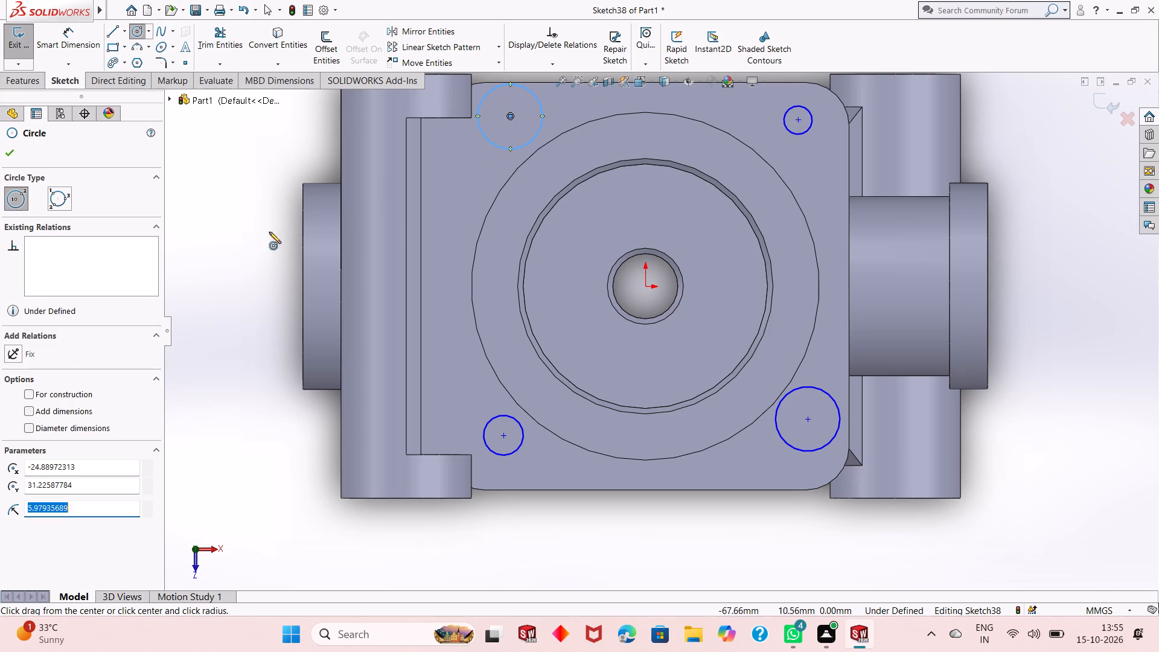
{"action": "right_click", "coordinate": [203, 200]}
{"action": "left_click", "coordinate": [219, 208]}
Dimension the diameter of the circle at the flange's -X/-Z corner as 6 mm.
{"action": "left_click", "coordinate": [70, 37]}
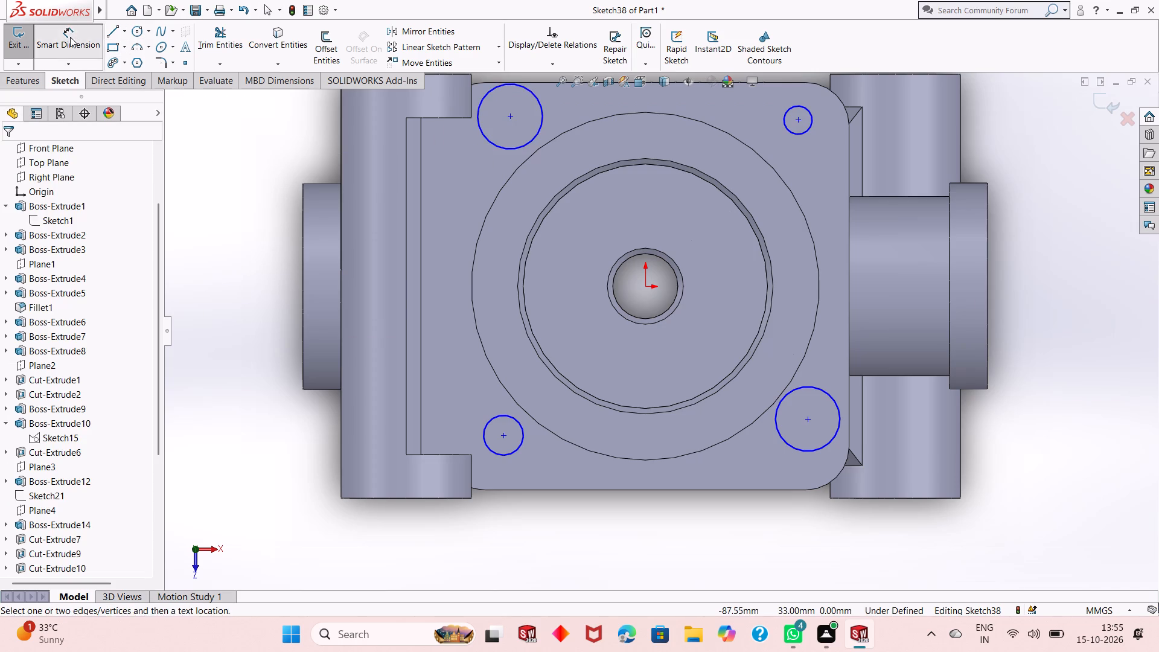
{"action": "left_click", "coordinate": [506, 149]}
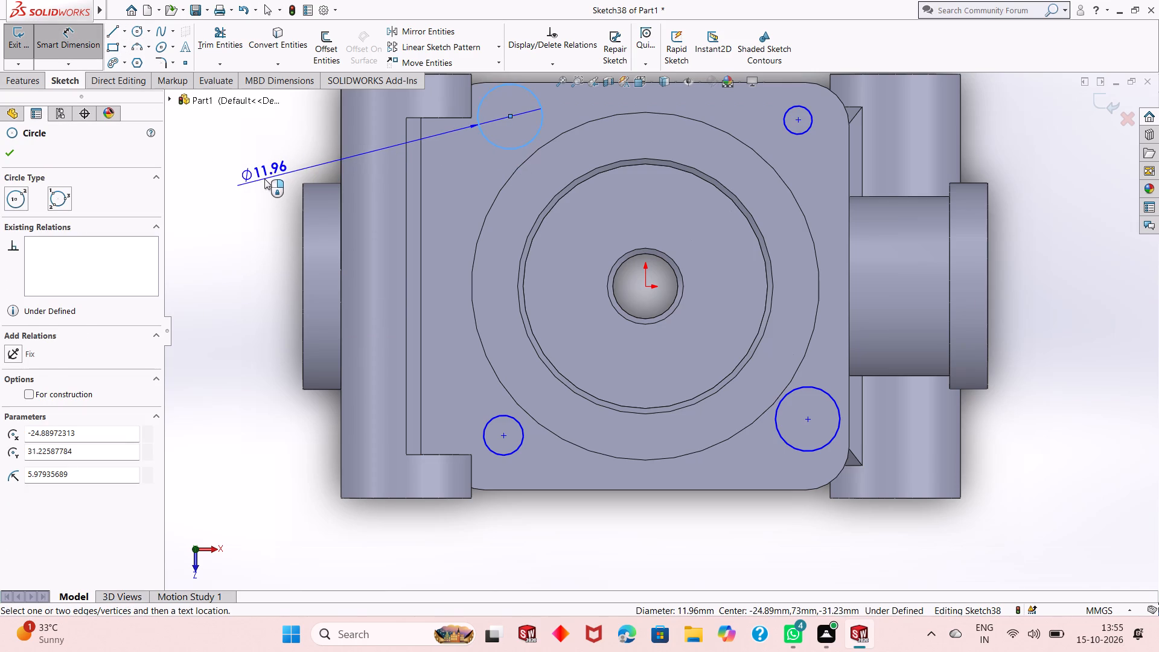
{"action": "left_click", "coordinate": [264, 179]}
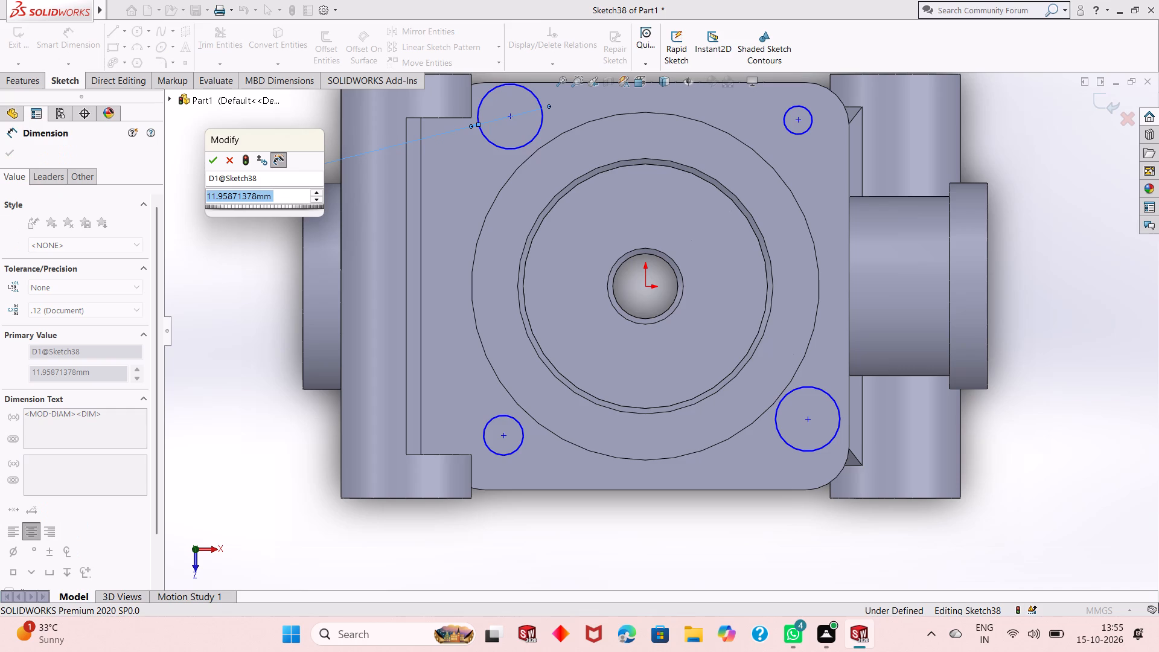
{"action": "key", "text": "6"}
{"action": "key", "text": "Return"}
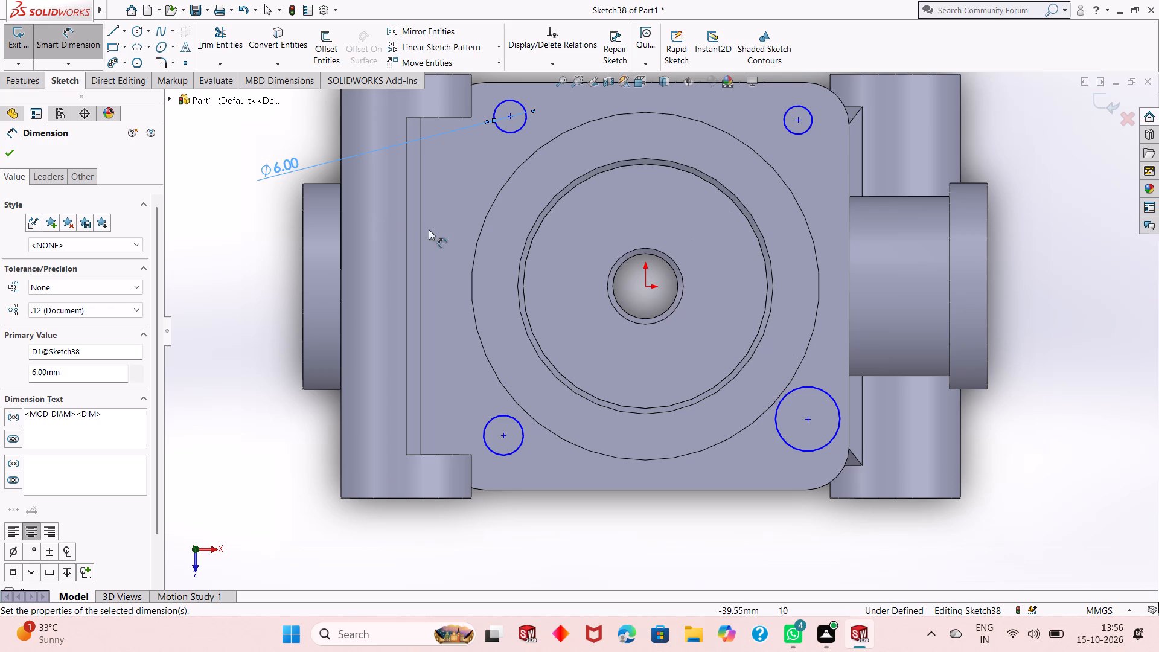
{"action": "scroll", "coordinate": [511, 149], "scroll_direction": "down", "scroll_amount": 2}
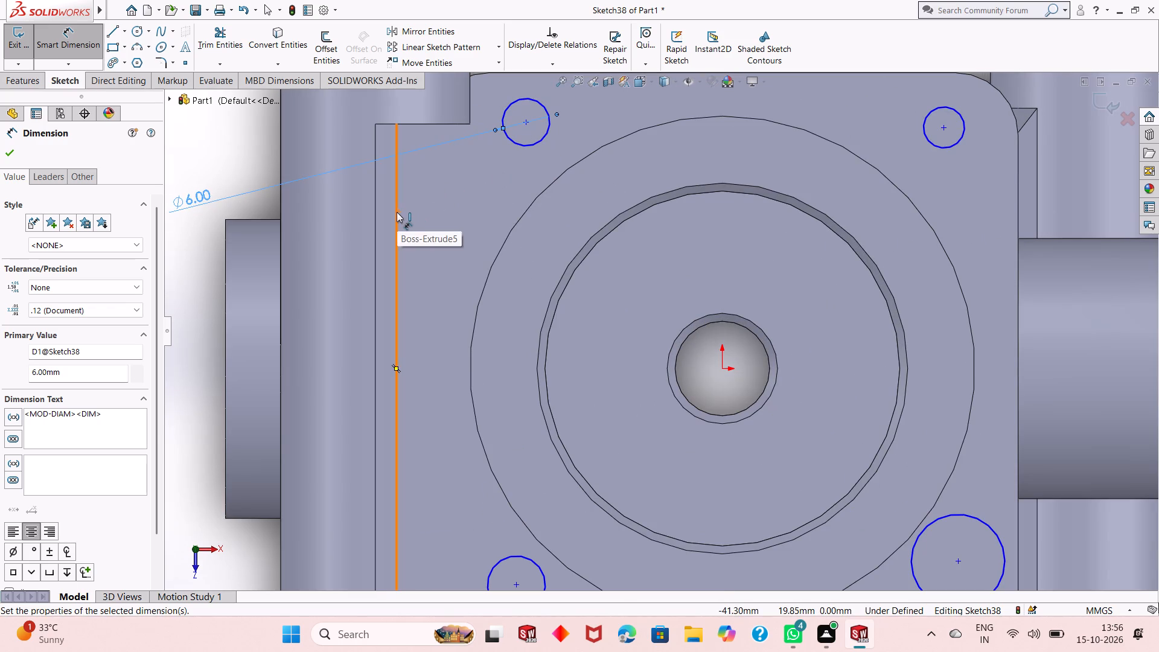
{"action": "scroll", "coordinate": [520, 196], "scroll_direction": "up", "scroll_amount": 2}
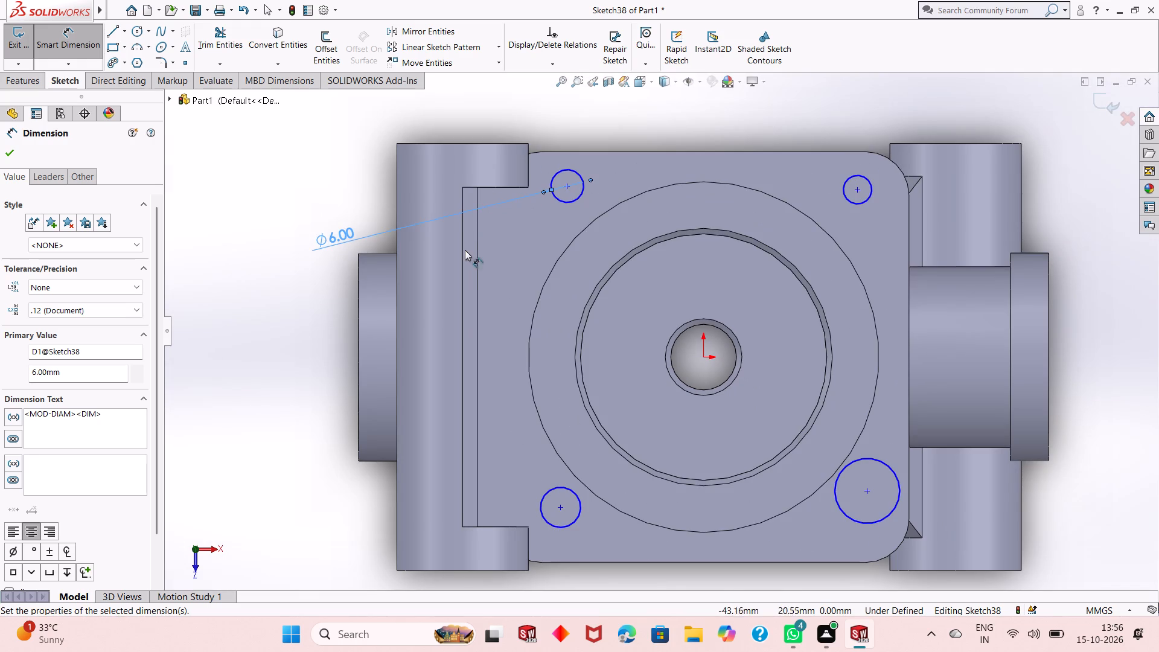
{"action": "key", "text": "Escape"}
{"action": "key", "text": "Escape"}
{"action": "key", "text": "Escape"}
Apply an Equal relation to all four corner circles, leaving the flange face out of the selection.
{"action": "left_click", "coordinate": [563, 198]}
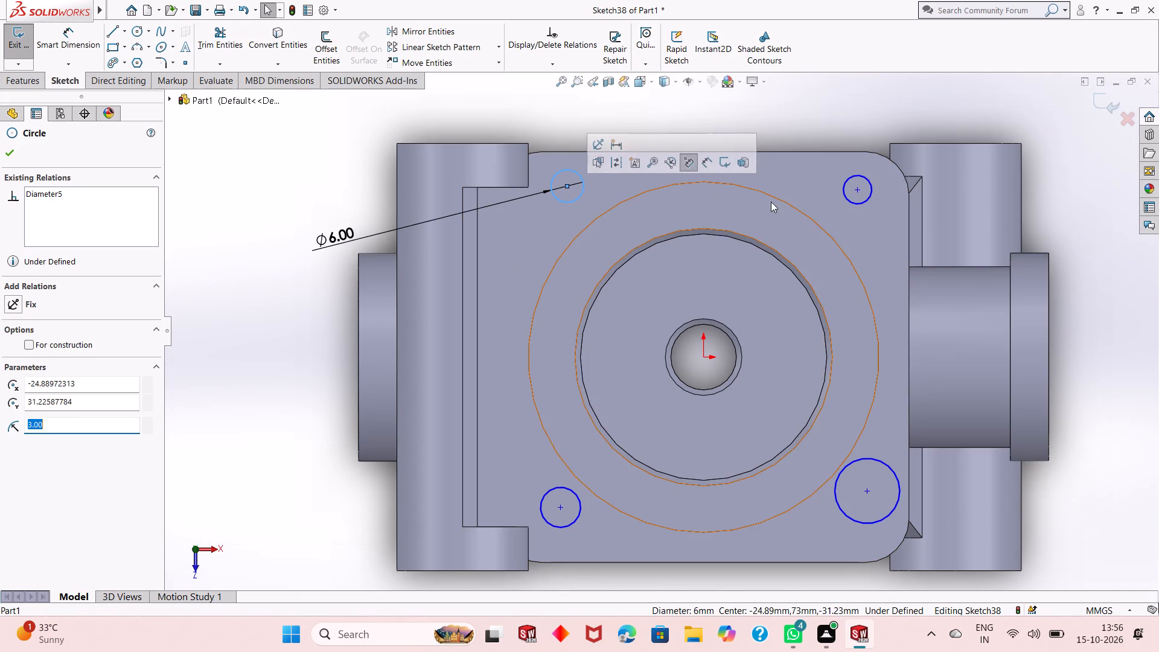
{"action": "left_click", "coordinate": [848, 199], "text": "ctrl"}
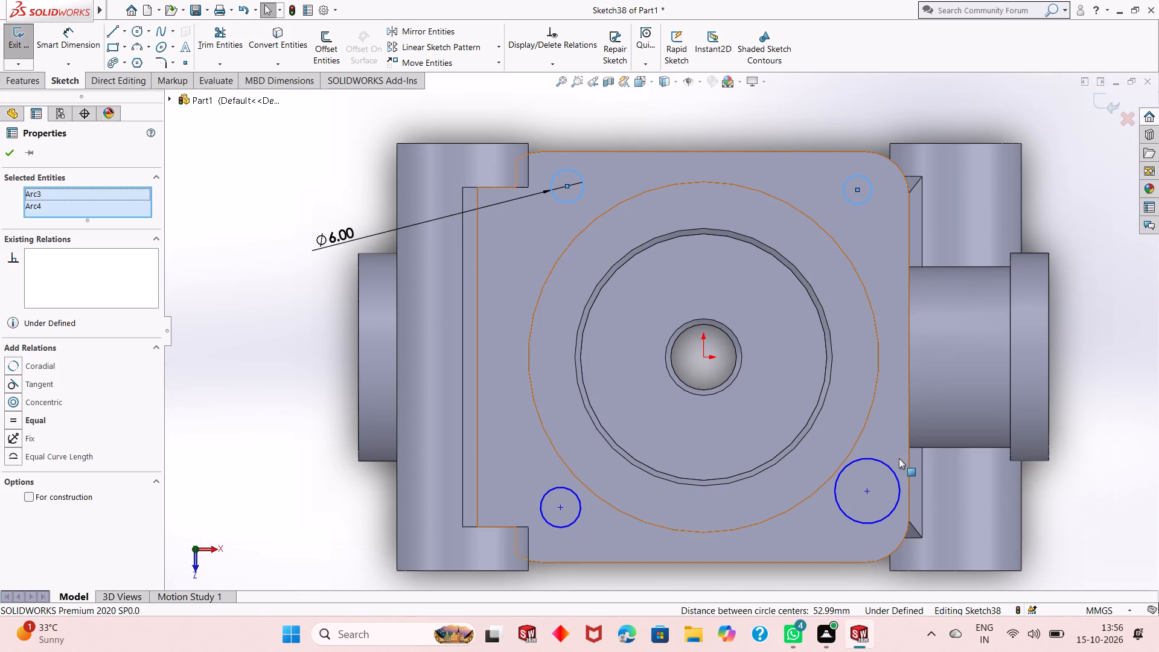
{"action": "left_click", "coordinate": [893, 463], "text": "ctrl"}
{"action": "right_click", "coordinate": [35, 211]}
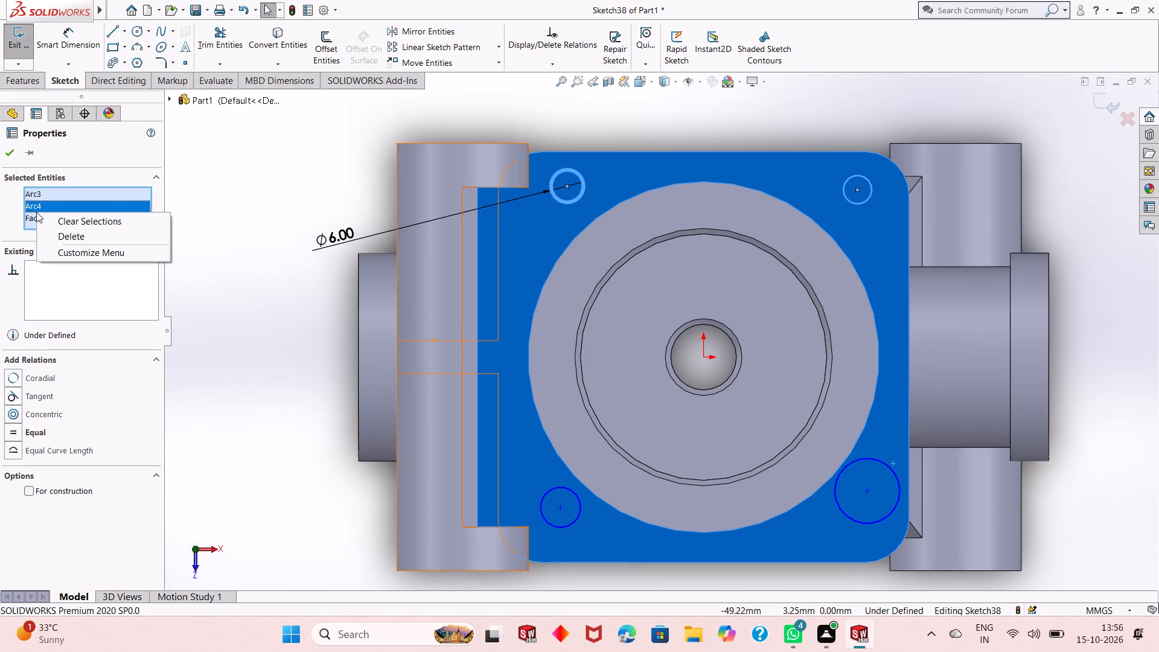
{"action": "key", "text": "Escape"}
{"action": "right_click", "coordinate": [31, 214]}
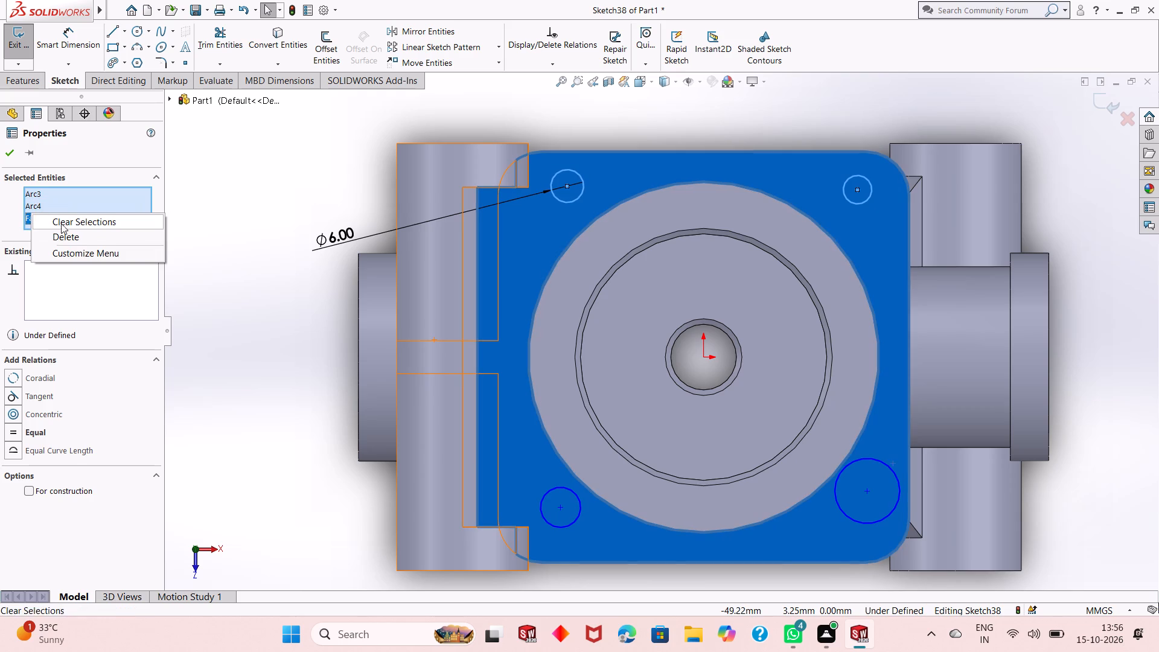
{"action": "left_click", "coordinate": [66, 241]}
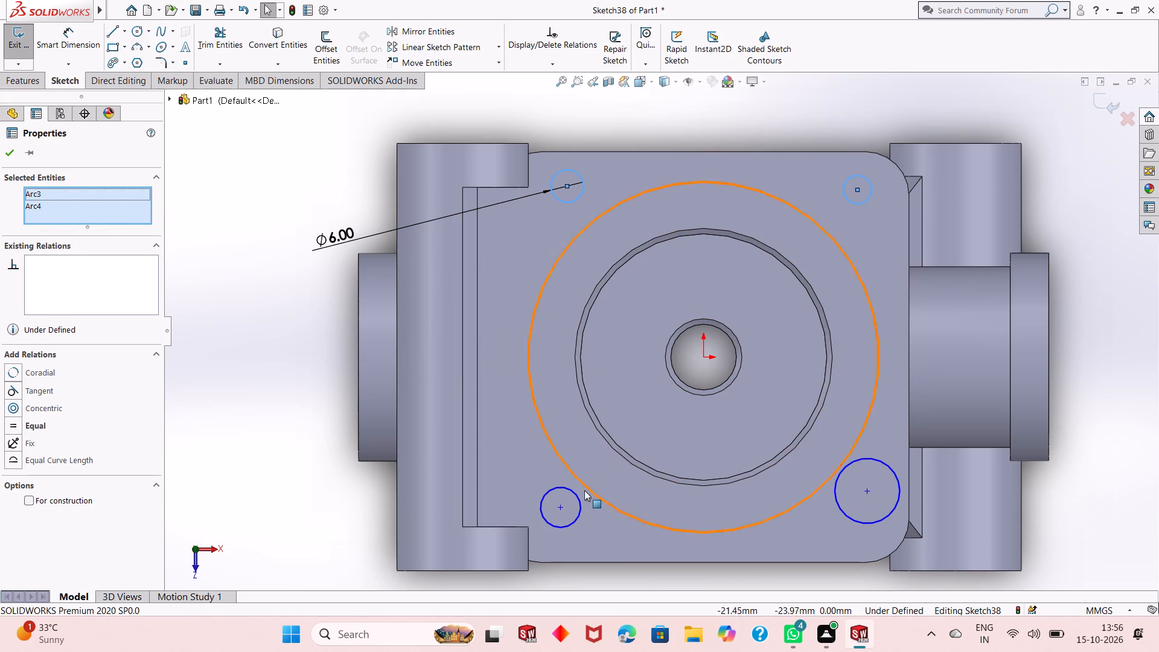
{"action": "left_click", "coordinate": [578, 497], "text": "ctrl"}
{"action": "left_click", "coordinate": [880, 523], "text": "ctrl"}
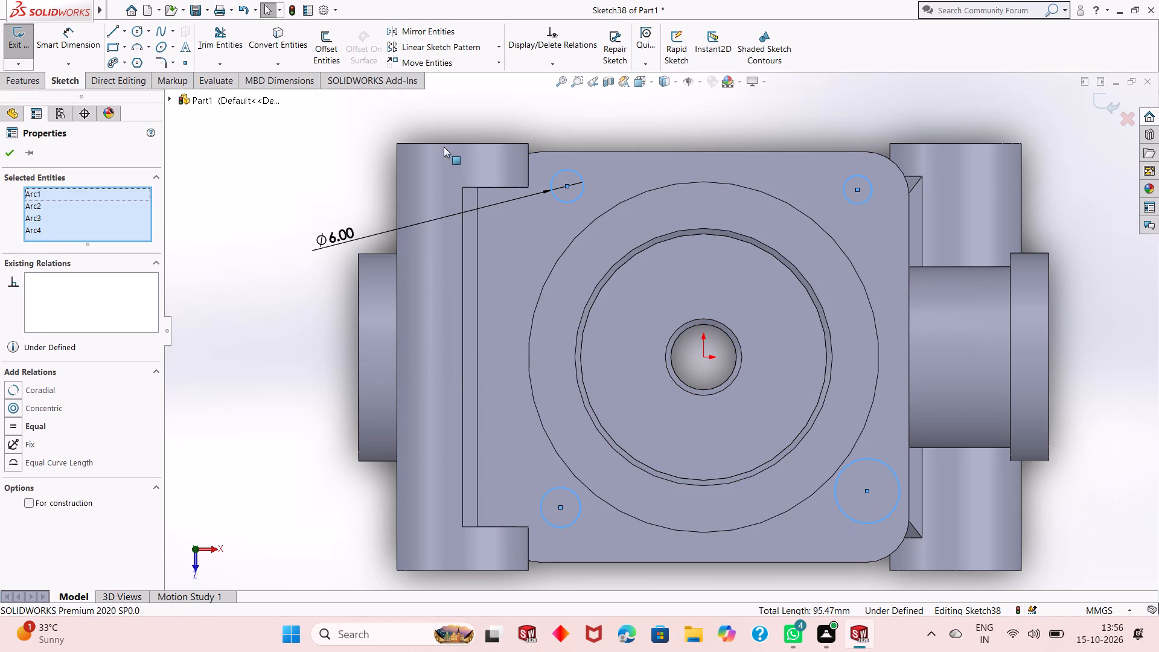
{"action": "left_click", "coordinate": [21, 427]}
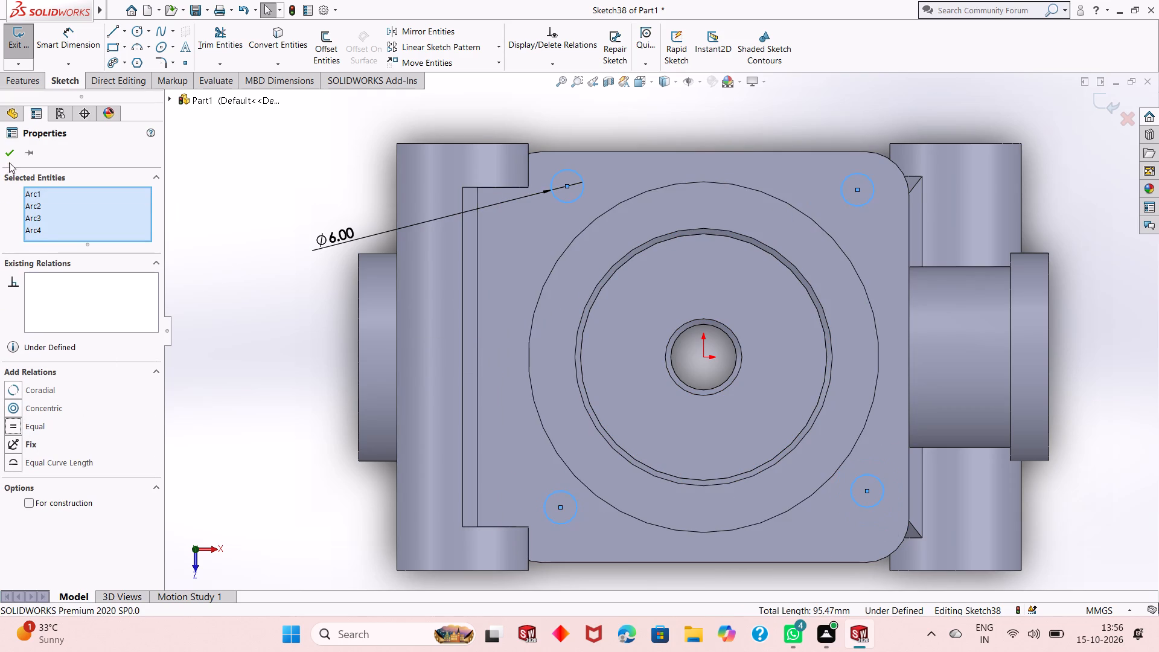
{"action": "left_click", "coordinate": [10, 157]}
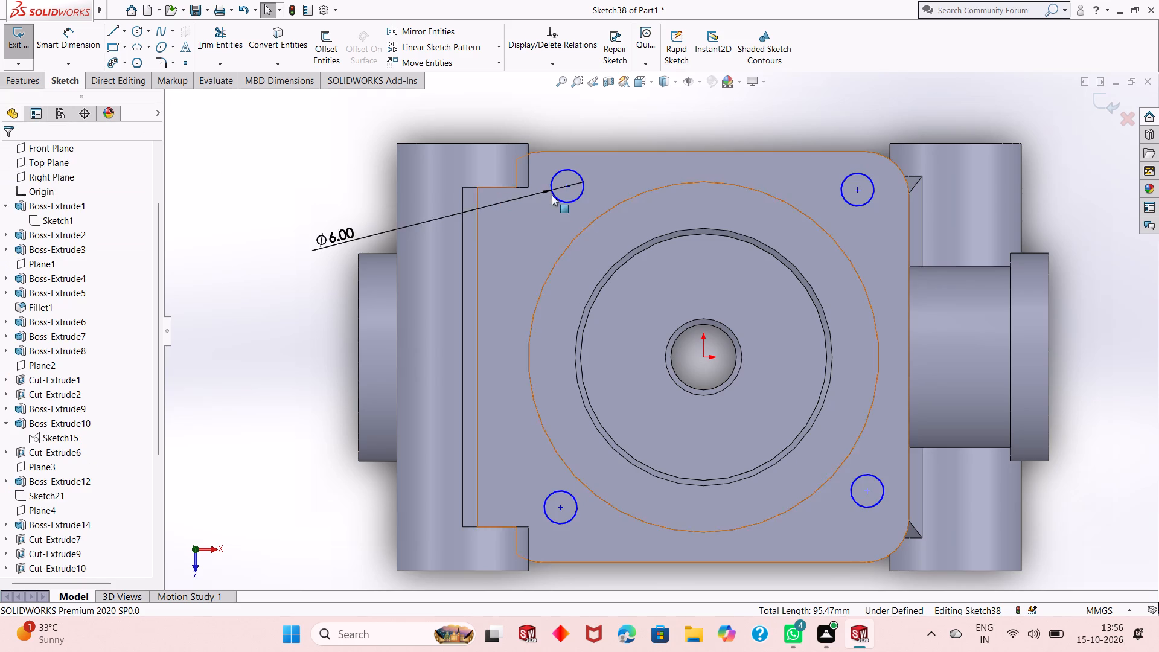
Draw a vertical construction centerline about 11.7 mm long from the origin toward the flange's -Z side.
{"action": "left_click", "coordinate": [127, 33]}
{"action": "left_click", "coordinate": [132, 61]}
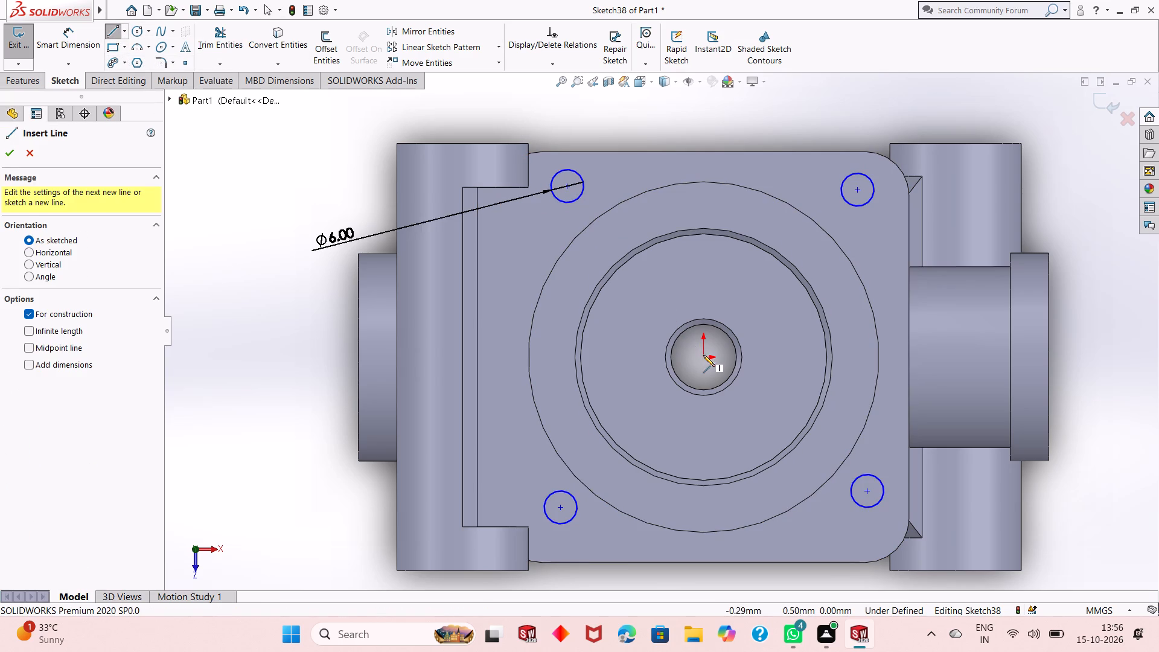
{"action": "left_click", "coordinate": [703, 355]}
{"action": "left_click", "coordinate": [703, 293]}
{"action": "right_click", "coordinate": [703, 293]}
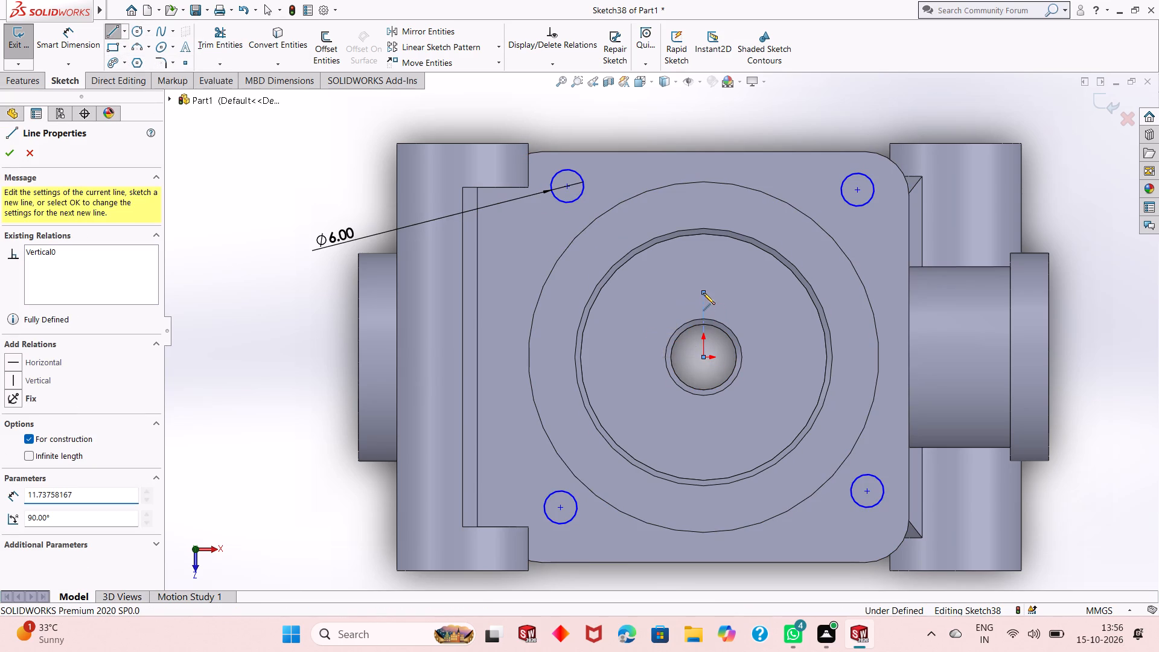
{"action": "left_click", "coordinate": [718, 295]}
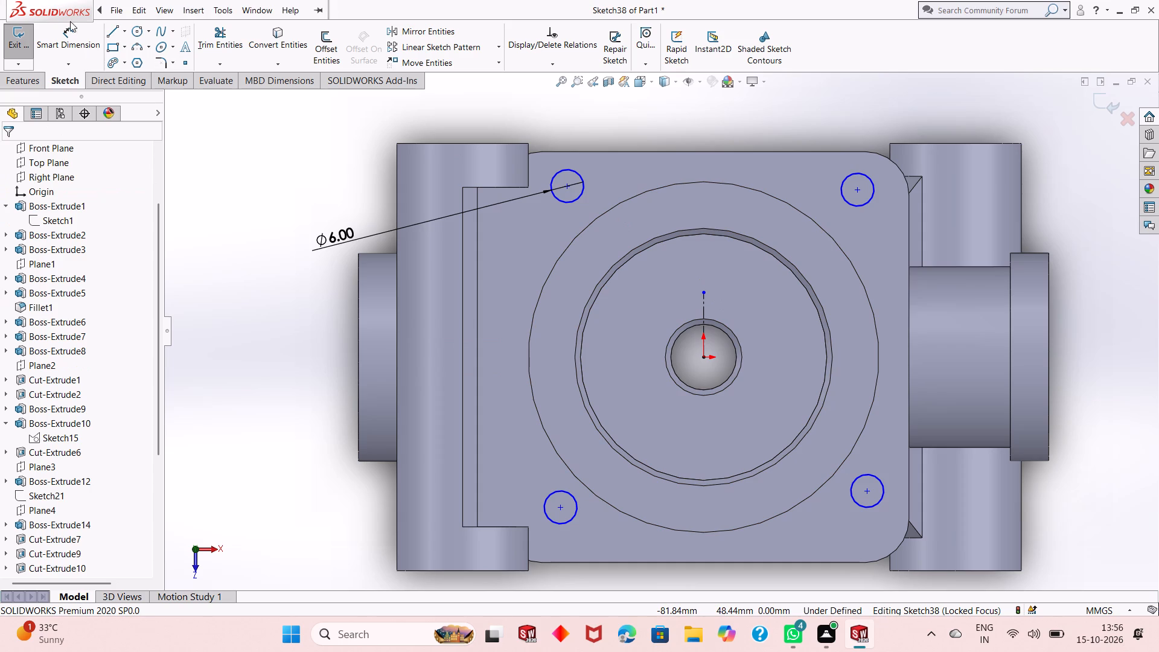
Make the centres of the two -Z side circles symmetric about the vertical centerline.
{"action": "left_click", "coordinate": [567, 188]}
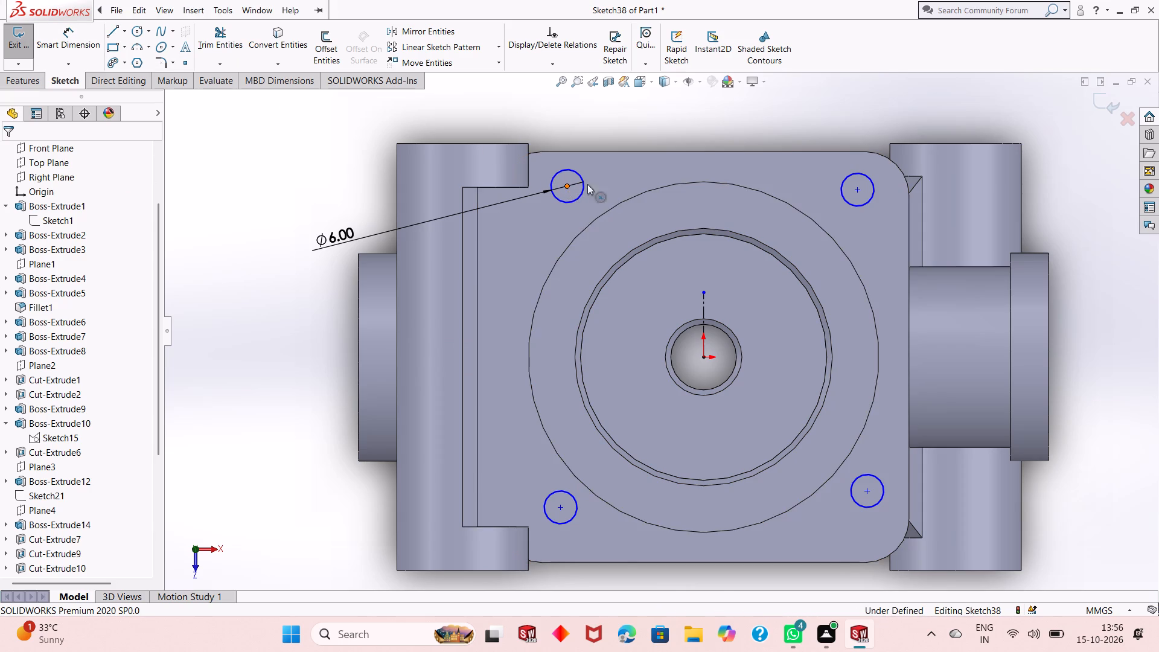
{"action": "left_click", "coordinate": [857, 191], "text": "ctrl"}
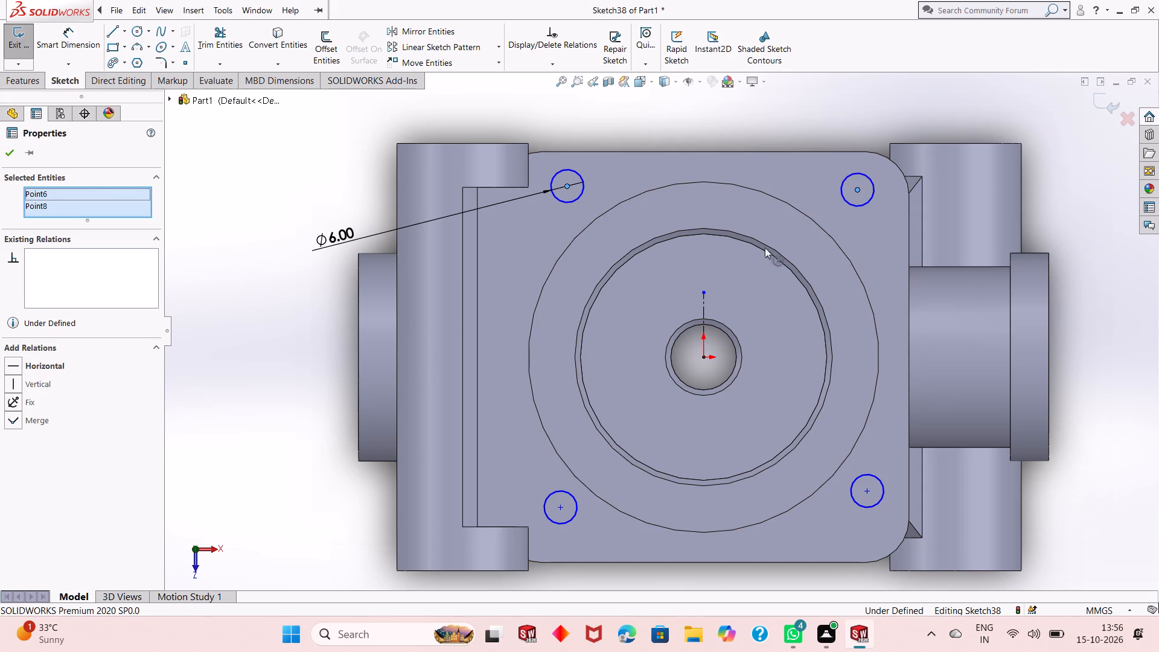
{"action": "left_click", "coordinate": [704, 314]}
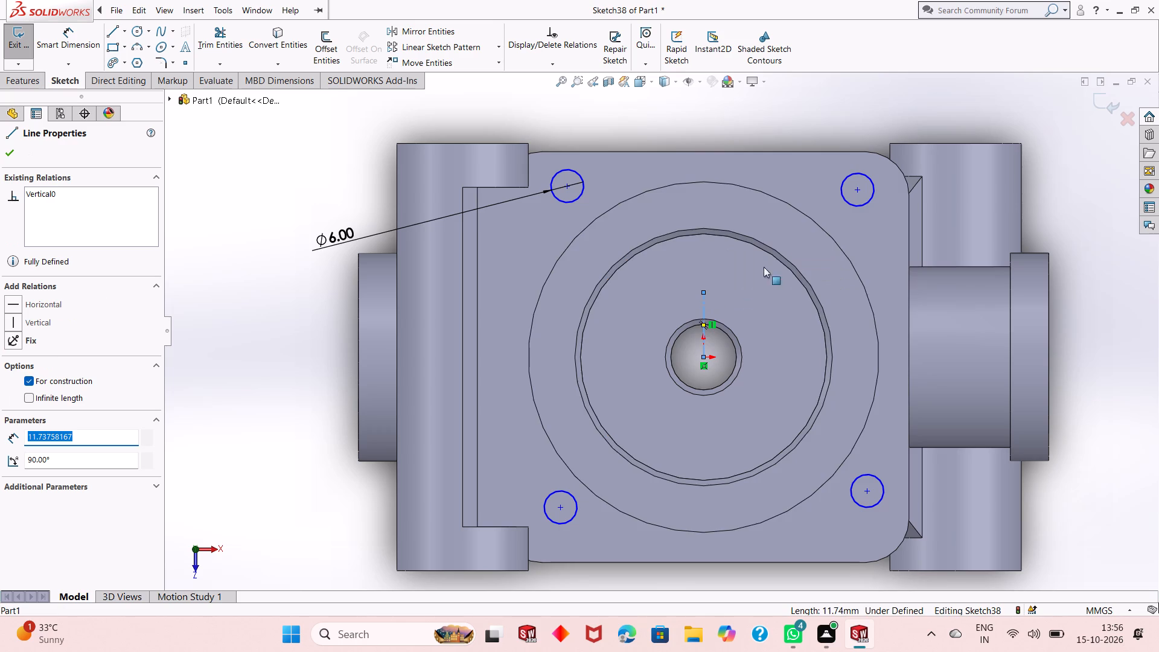
{"action": "left_click", "coordinate": [860, 188], "text": "ctrl"}
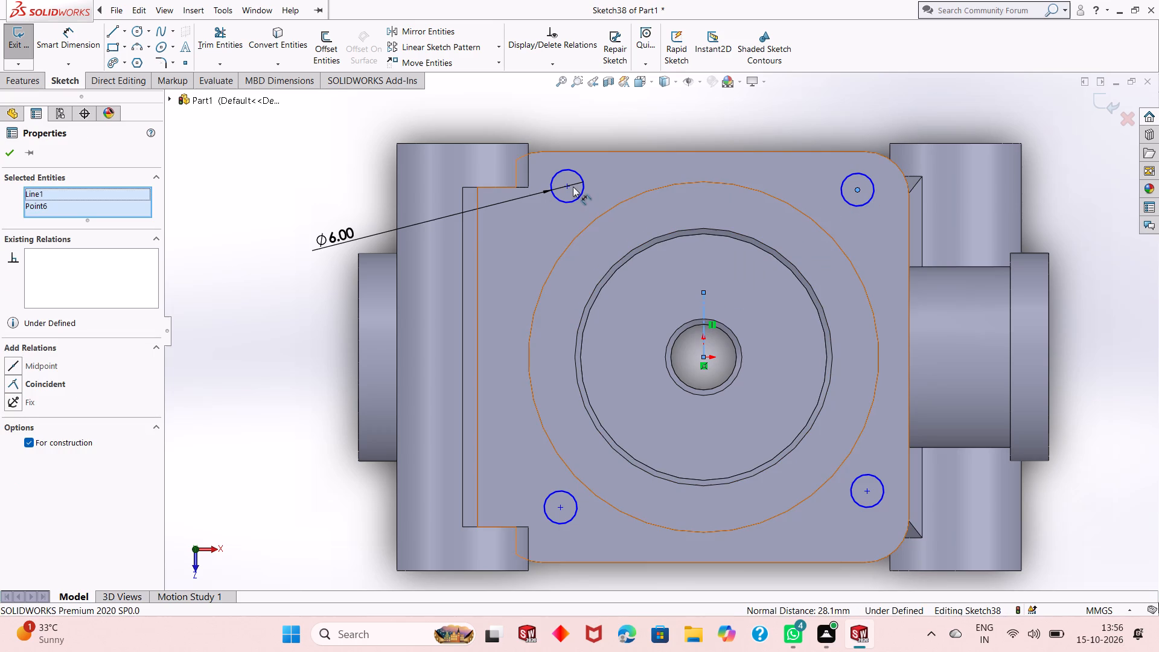
{"action": "left_click", "coordinate": [567, 187], "text": "ctrl"}
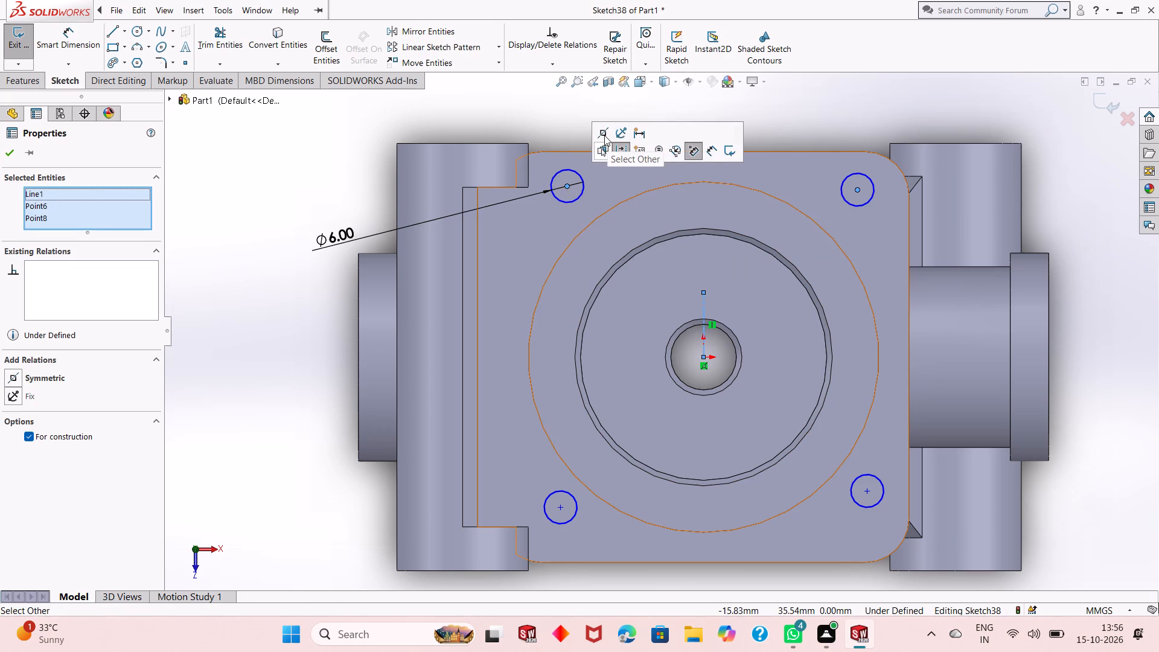
{"action": "left_click", "coordinate": [604, 135]}
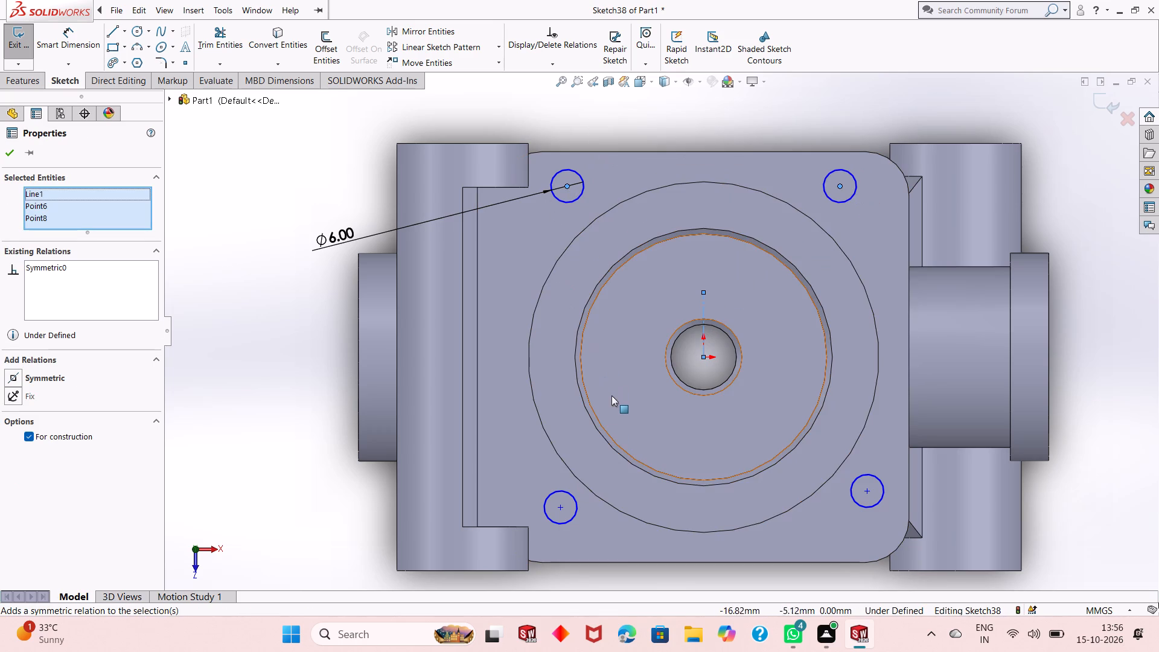
{"action": "key", "text": "Escape"}
{"action": "key", "text": "Escape"}
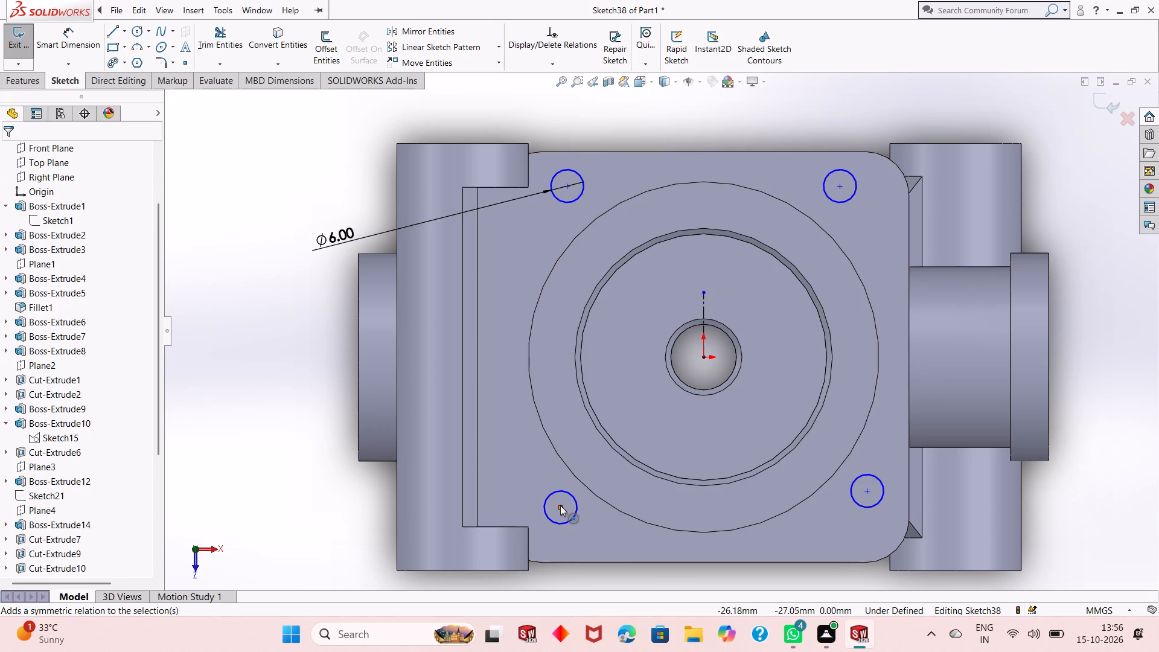
Make the centres of the two +Z side circles symmetric about the vertical centerline.
{"action": "left_click", "coordinate": [560, 505], "text": "ctrl"}
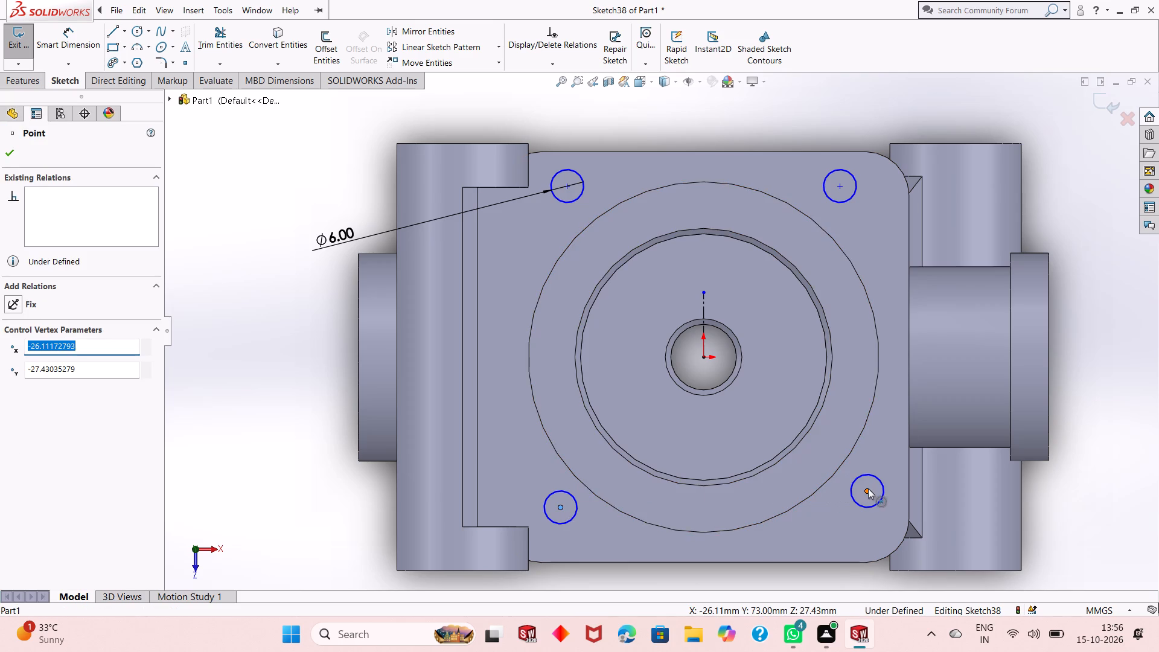
{"action": "left_click", "coordinate": [868, 488], "text": "ctrl"}
{"action": "left_click", "coordinate": [703, 298], "text": "ctrl"}
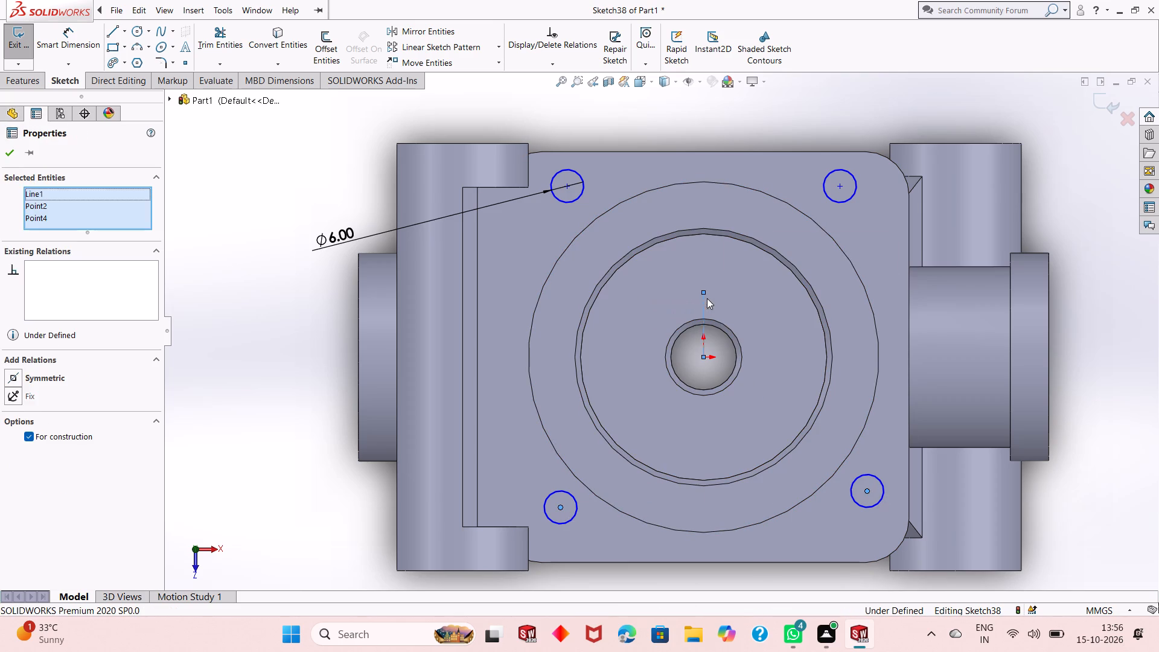
{"action": "left_click", "coordinate": [733, 238]}
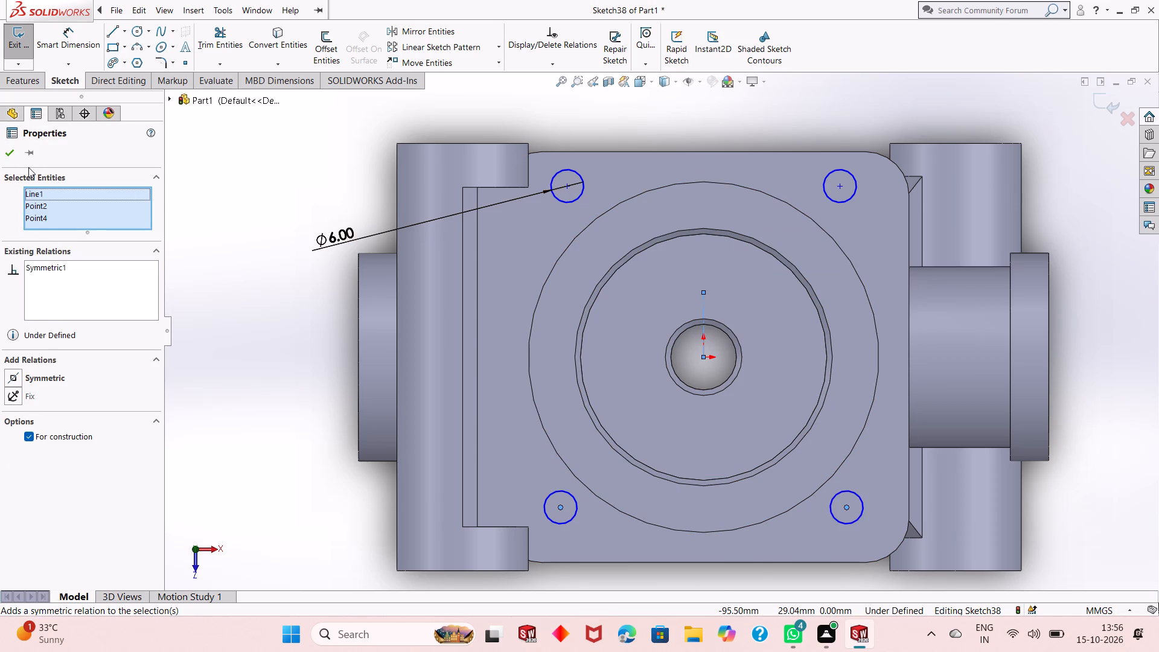
{"action": "left_click", "coordinate": [10, 156]}
Dimension the centre-to-centre distance between the two +Z side corner circles to 52 mm.
{"action": "left_click", "coordinate": [71, 46]}
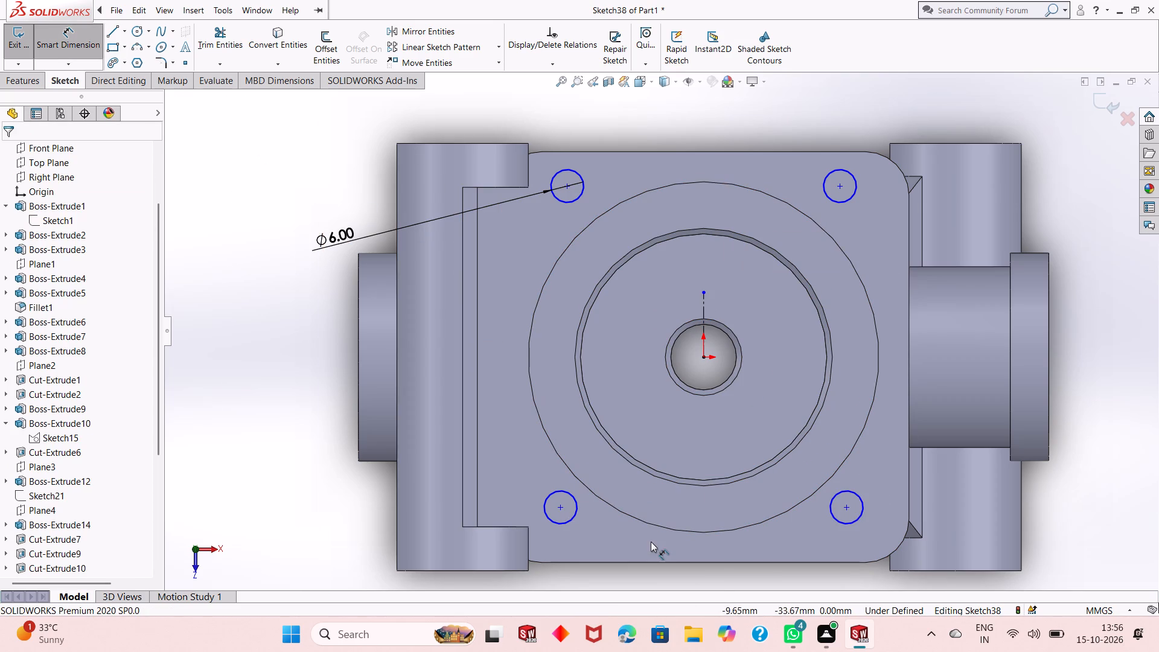
{"action": "left_click", "coordinate": [559, 510]}
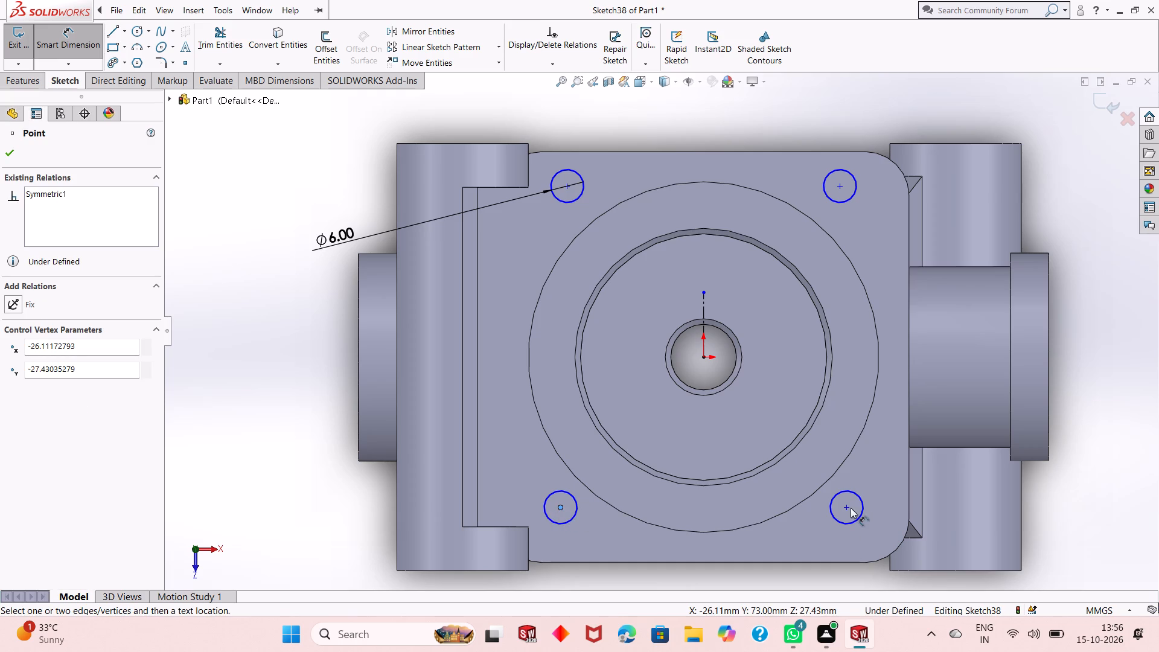
{"action": "left_click", "coordinate": [843, 505]}
{"action": "left_click", "coordinate": [785, 579]}
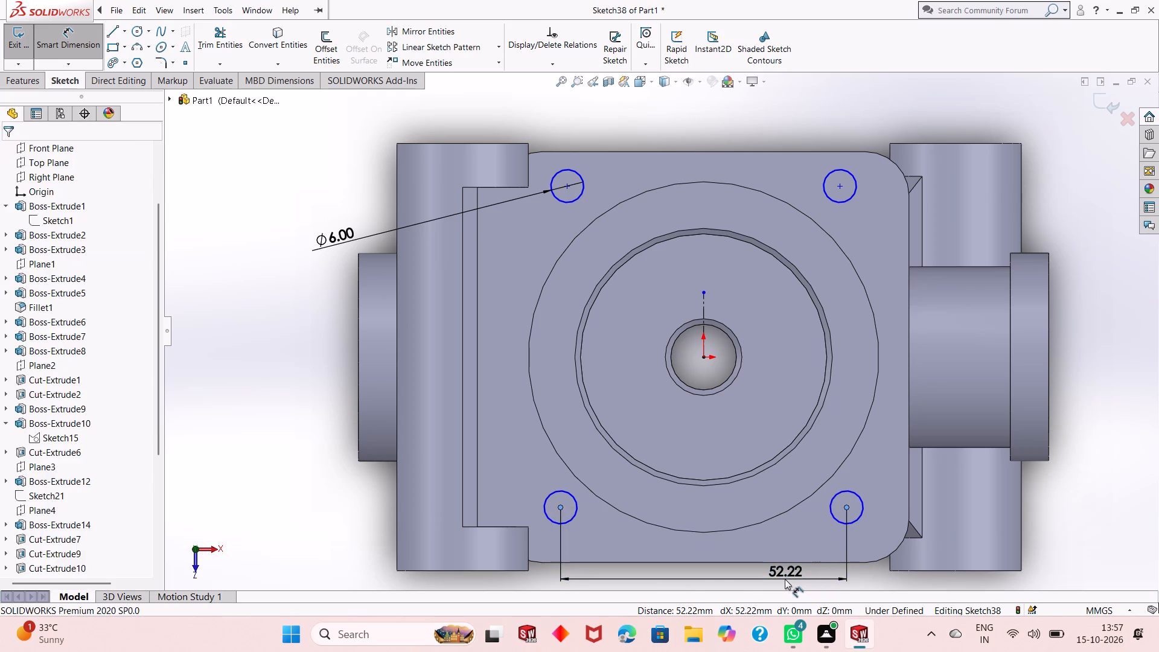
{"action": "type", "text": "52"}
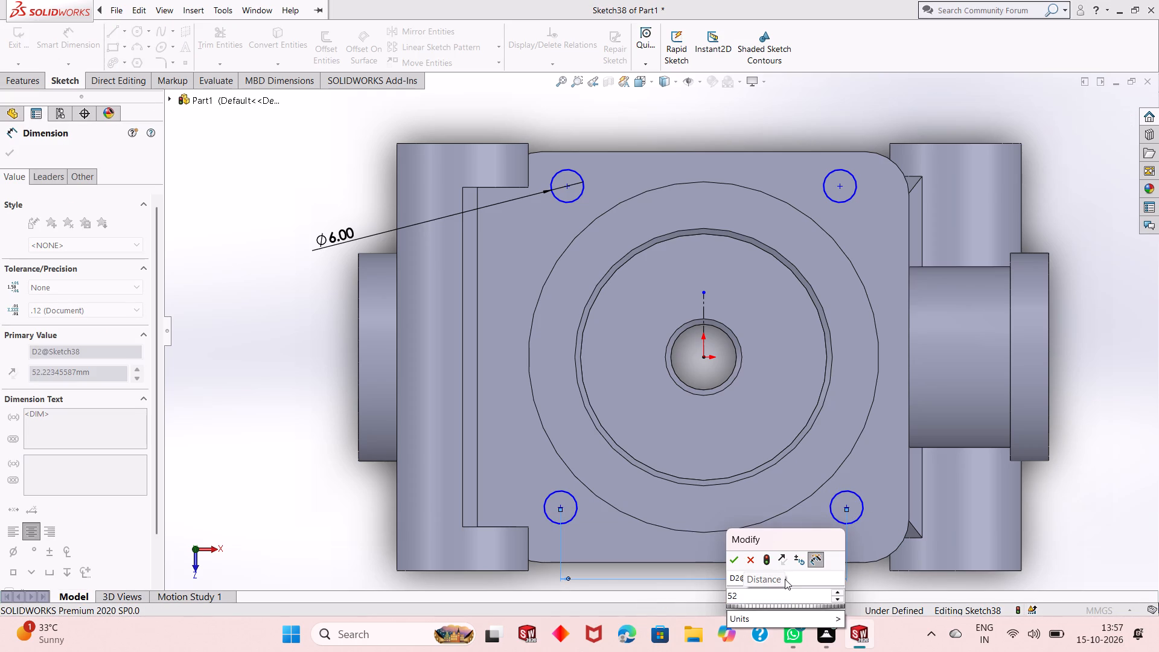
{"action": "key", "text": "Return"}
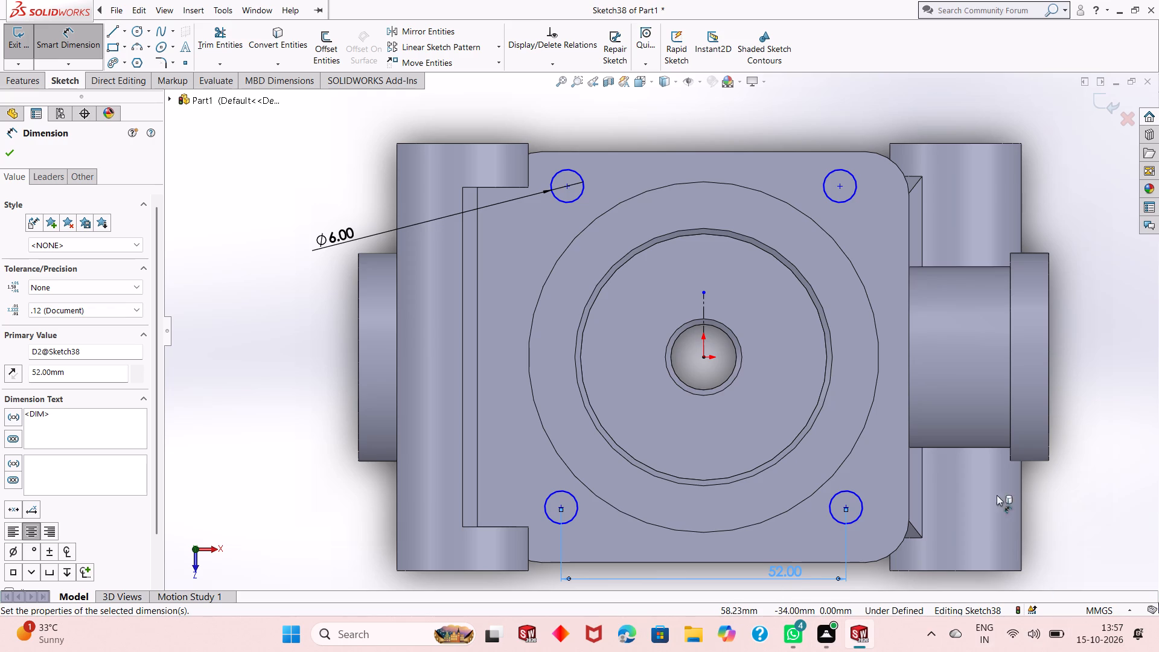
Dimension the centre-to-centre distance between the two -Z side corner circles to 52 mm.
{"action": "middle_click_drag", "start_coordinate": [779, 507], "coordinate": [736, 308]}
{"action": "middle_click_drag", "start_coordinate": [758, 444], "coordinate": [704, 194]}
{"action": "scroll", "coordinate": [764, 442], "scroll_direction": "up", "scroll_amount": 1}
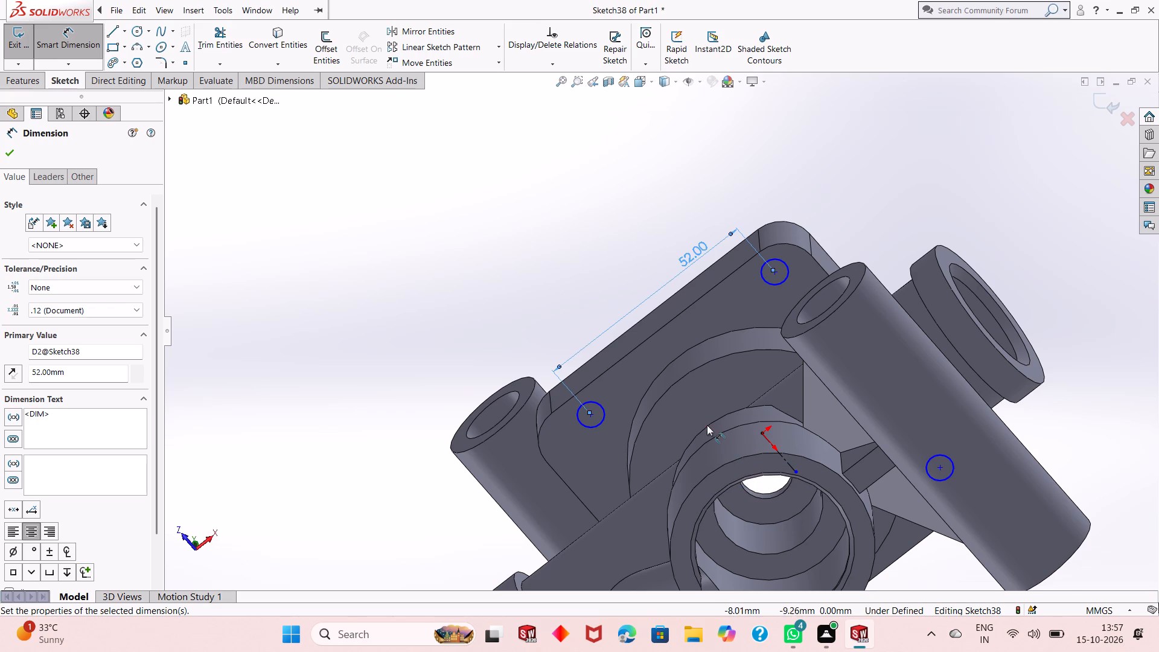
{"action": "middle_click_drag", "start_coordinate": [707, 425], "coordinate": [781, 548]}
{"action": "middle_click_drag", "start_coordinate": [575, 205], "coordinate": [697, 403]}
{"action": "key", "text": "ctrl+9"}
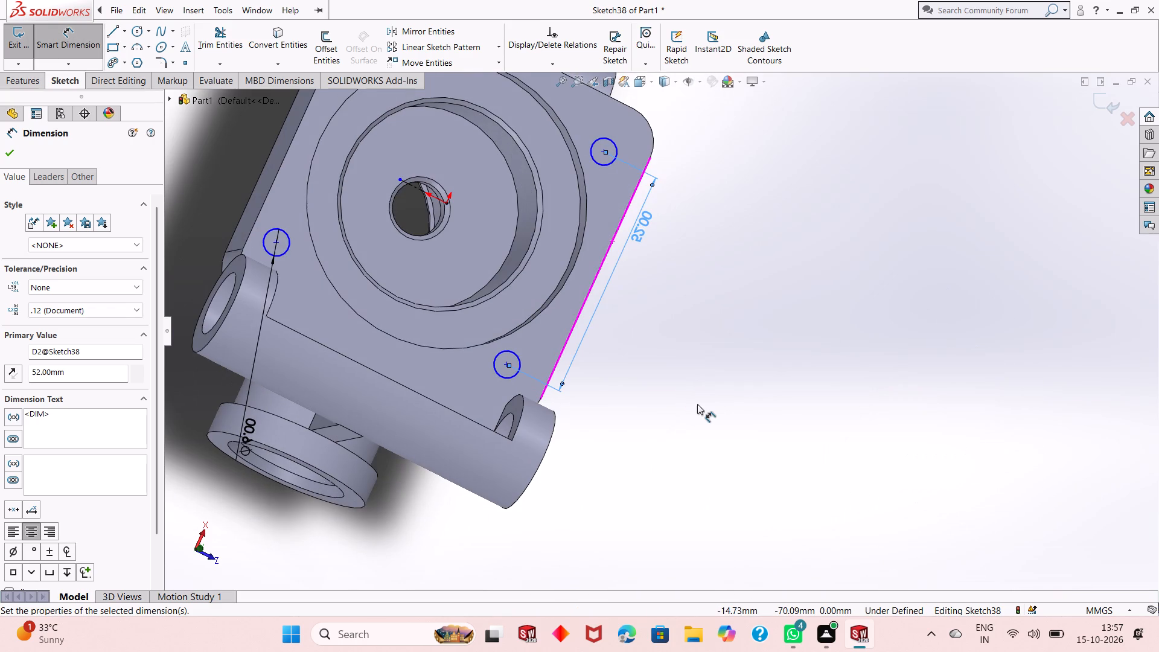
{"action": "key", "text": "ctrl+8"}
{"action": "scroll", "coordinate": [703, 388], "scroll_direction": "down", "scroll_amount": 2}
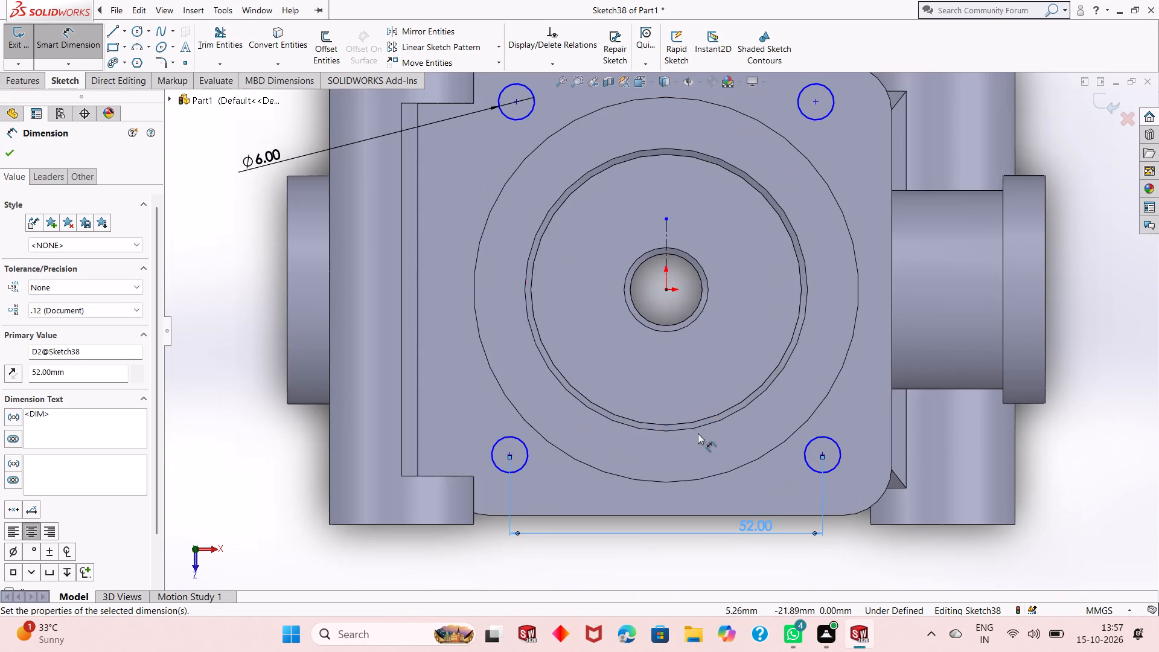
{"action": "scroll", "coordinate": [695, 455], "scroll_direction": "up", "scroll_amount": 1}
{"action": "scroll", "coordinate": [607, 221], "scroll_direction": "up", "scroll_amount": 2}
{"action": "scroll", "coordinate": [685, 103], "scroll_direction": "down", "scroll_amount": 3}
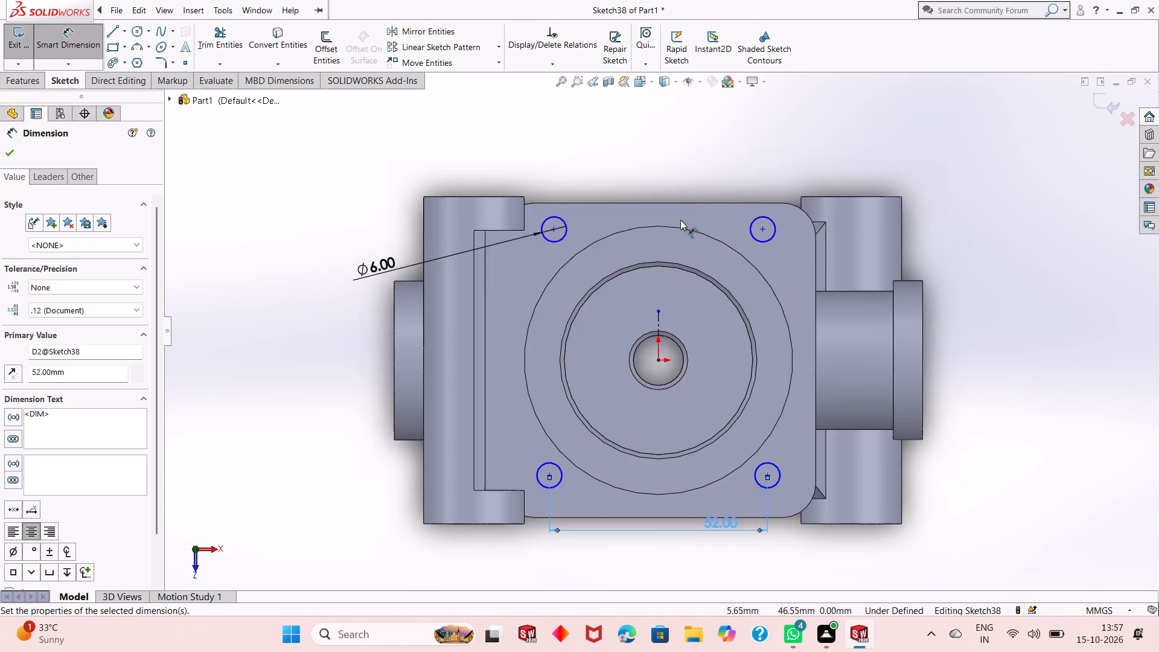
{"action": "left_click", "coordinate": [491, 299]}
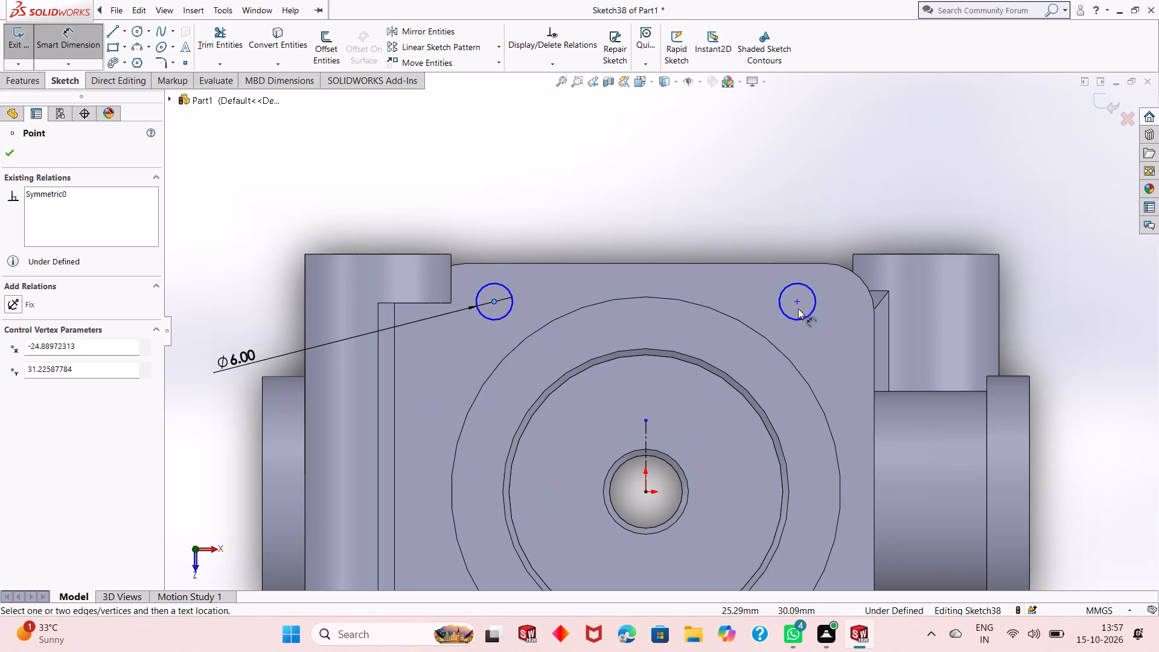
{"action": "left_click", "coordinate": [797, 302]}
{"action": "left_click", "coordinate": [707, 149]}
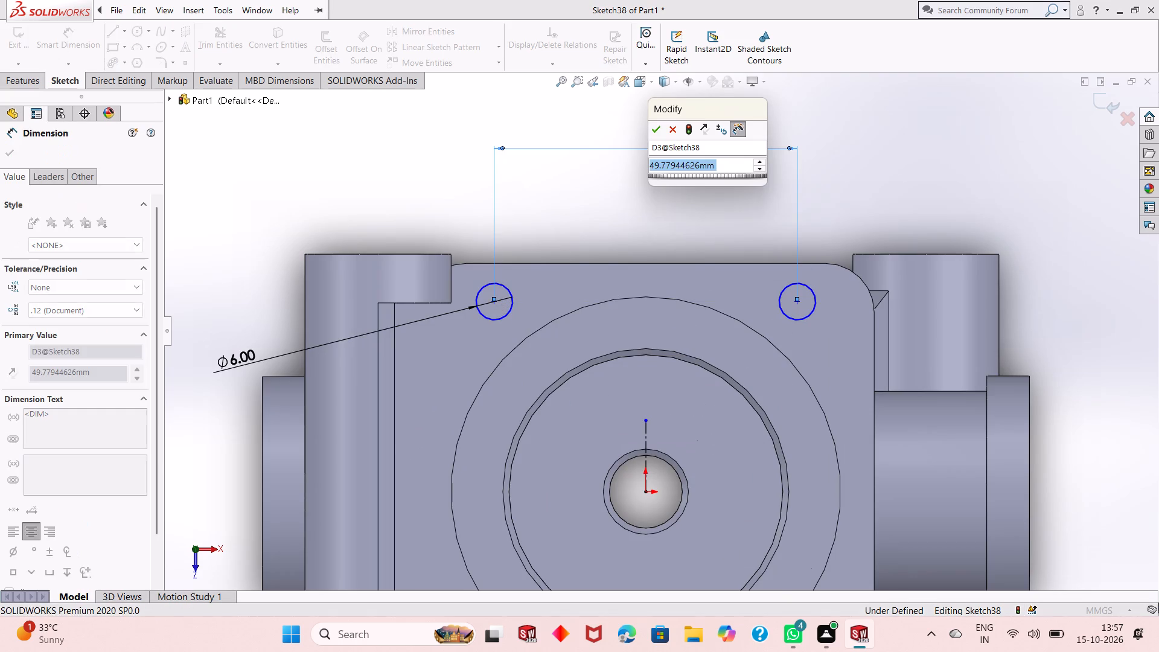
{"action": "type", "text": "22"}
{"action": "key", "text": "BackSpace"}
{"action": "type", "text": "52"}
{"action": "key", "text": "Return"}
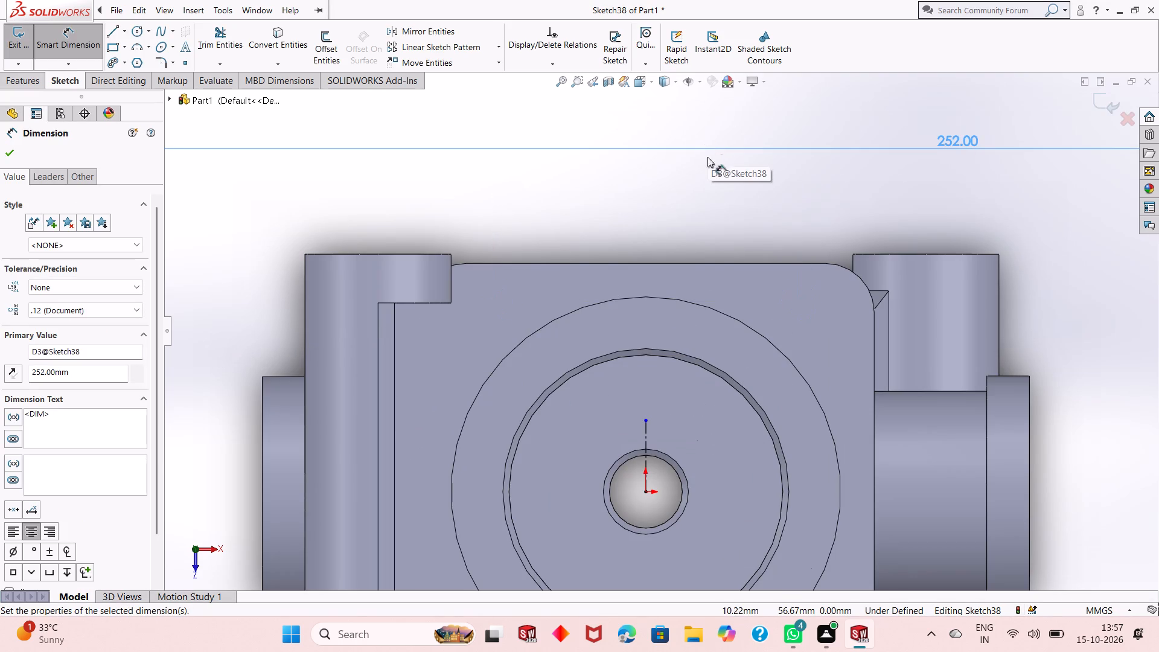
{"action": "double_click", "coordinate": [945, 150]}
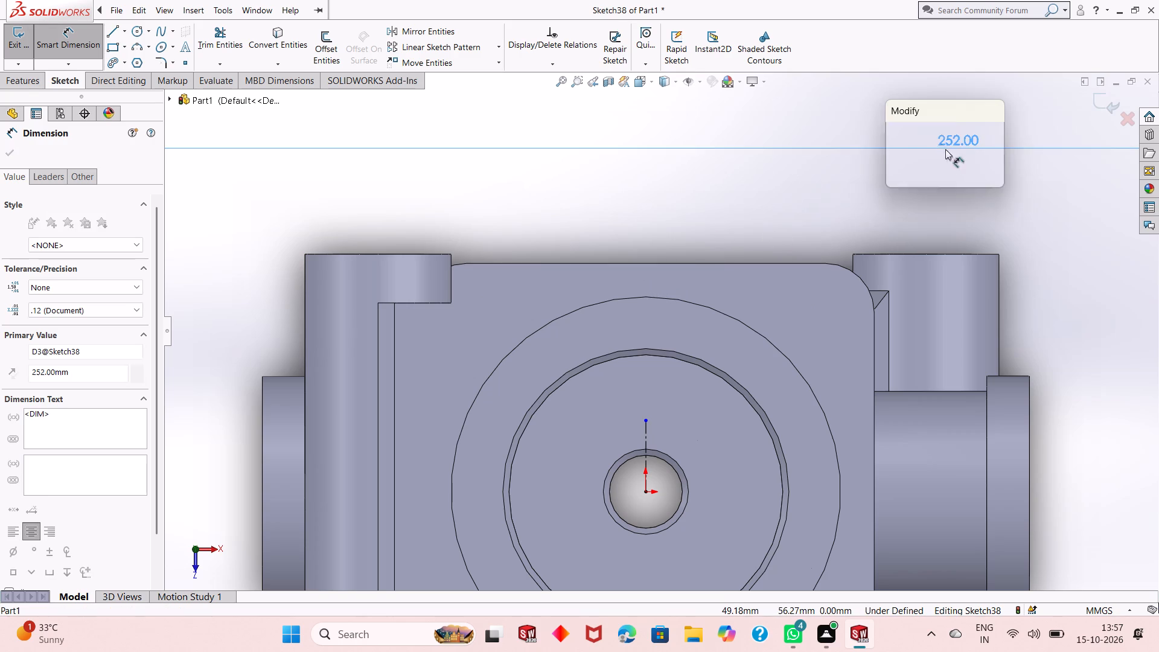
{"action": "type", "text": "52"}
{"action": "key", "text": "Return"}
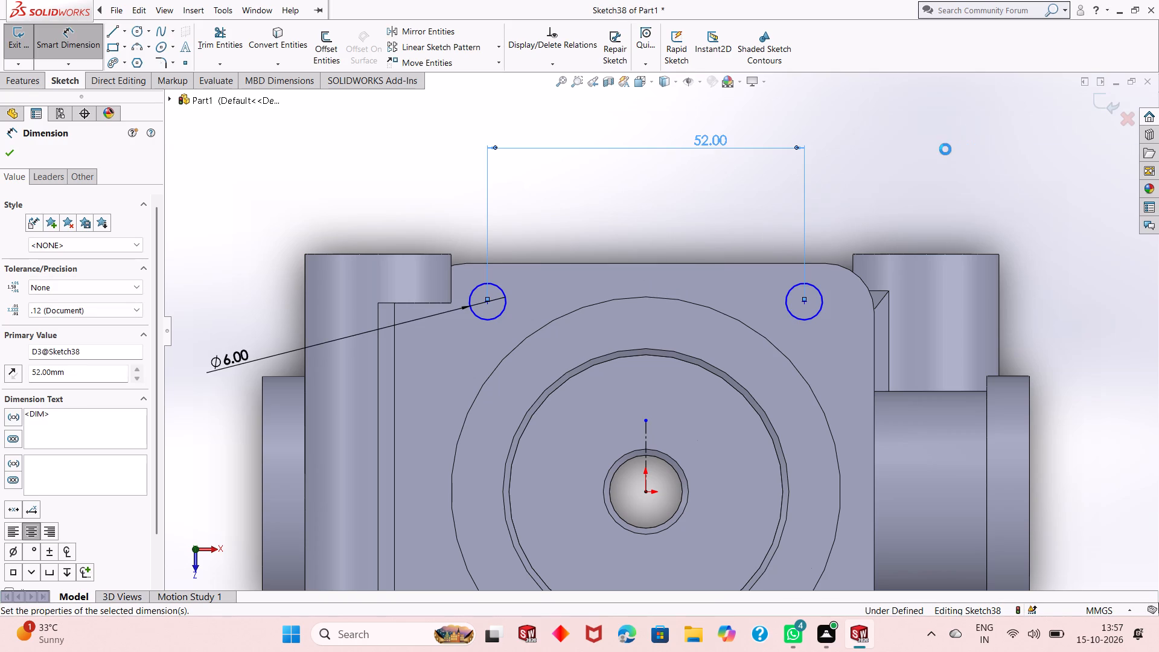
Dimension the +X, +Z corner circle's centre 8 mm from the flange's +Z edge.
{"action": "scroll", "coordinate": [685, 312], "scroll_direction": "up", "scroll_amount": 5}
{"action": "scroll", "coordinate": [658, 435], "scroll_direction": "down", "scroll_amount": 3}
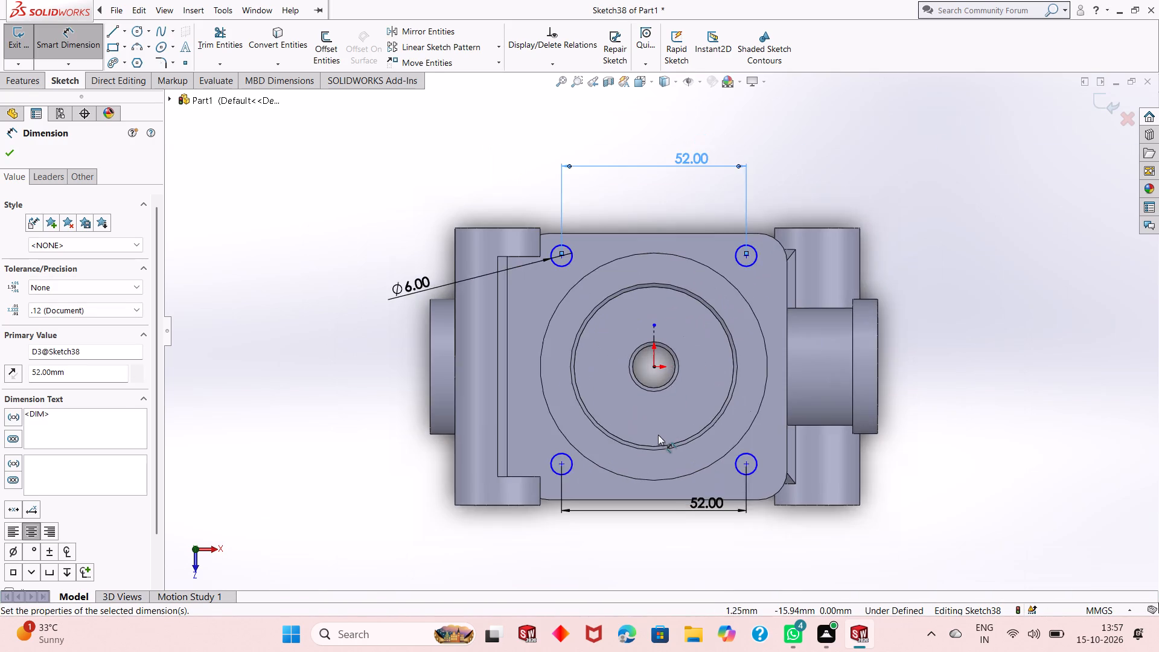
{"action": "scroll", "coordinate": [658, 435], "scroll_direction": "up", "scroll_amount": 3}
{"action": "scroll", "coordinate": [658, 453], "scroll_direction": "down", "scroll_amount": 1}
{"action": "scroll", "coordinate": [671, 391], "scroll_direction": "down", "scroll_amount": 1}
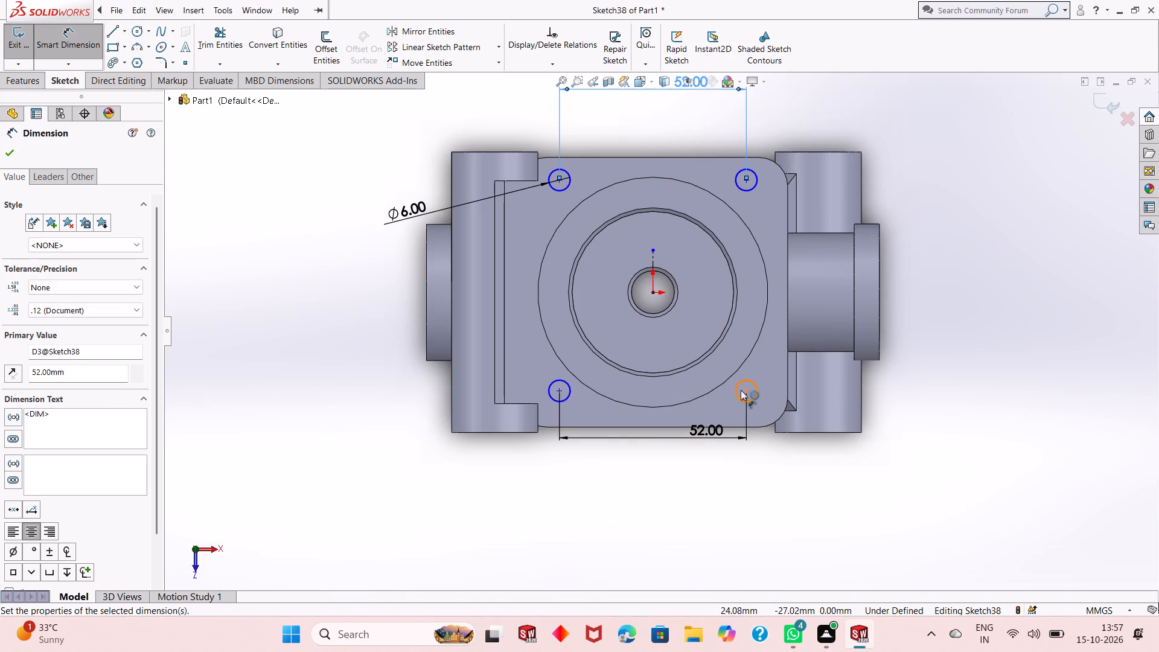
{"action": "left_click", "coordinate": [745, 389]}
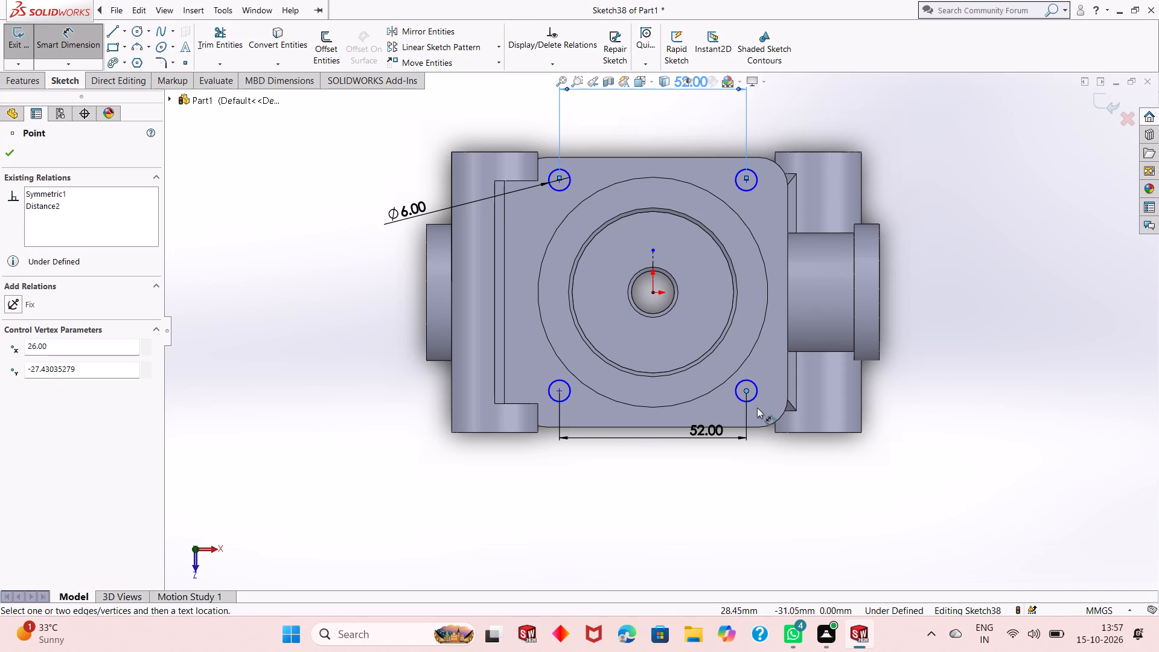
{"action": "left_click", "coordinate": [754, 426]}
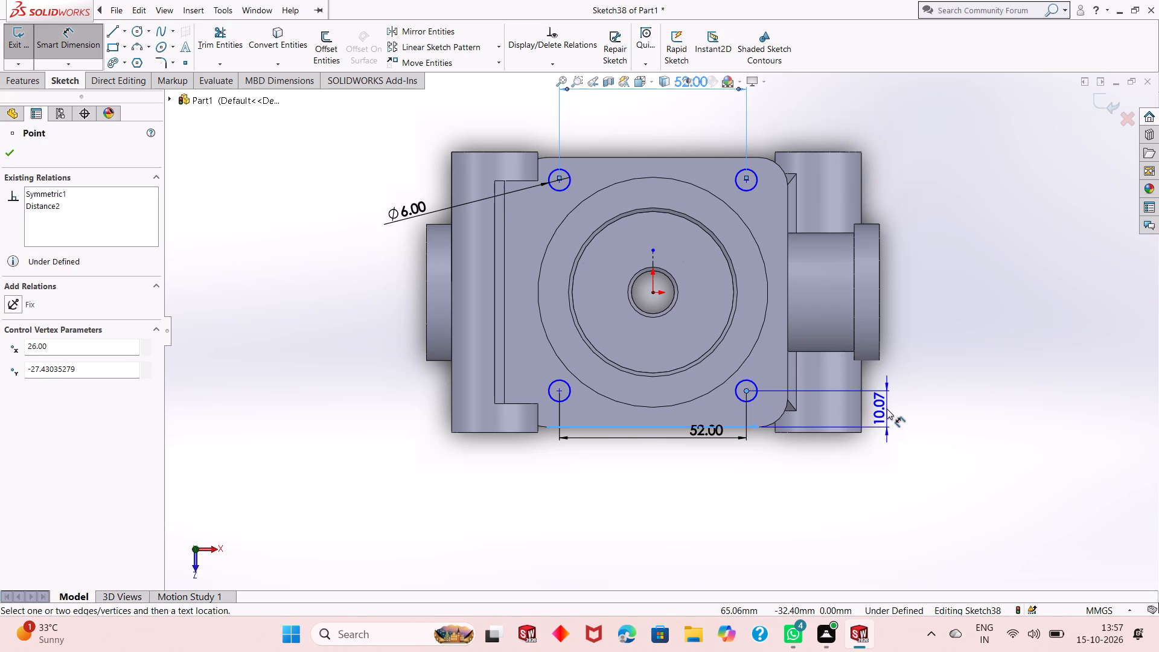
{"action": "left_click", "coordinate": [887, 409]}
{"action": "key", "text": "8"}
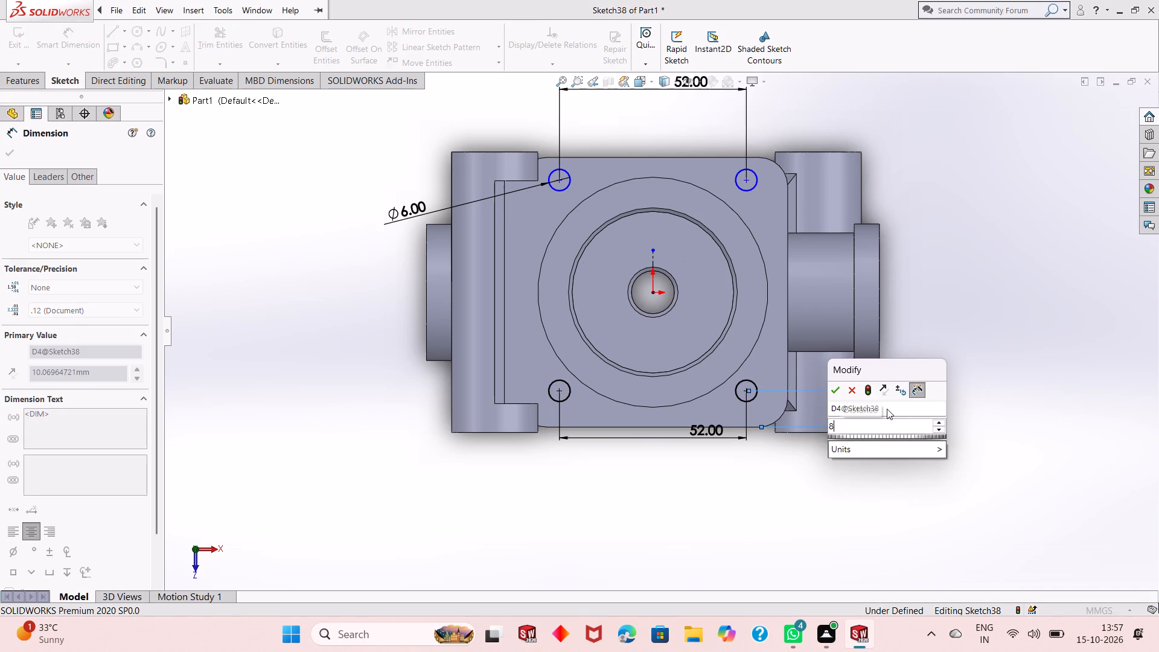
{"action": "key", "text": "Return"}
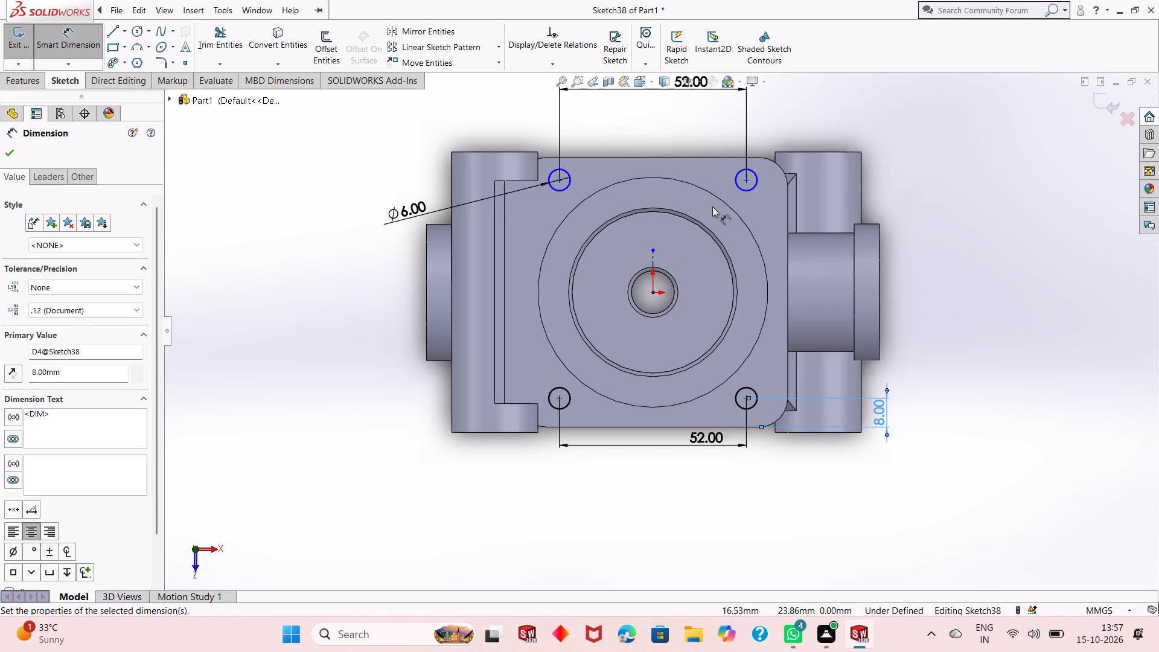
Dimension the +X, -Z corner circle's centre 8 mm from the flange's -Z edge and finish dimensioning.
{"action": "left_click", "coordinate": [743, 182]}
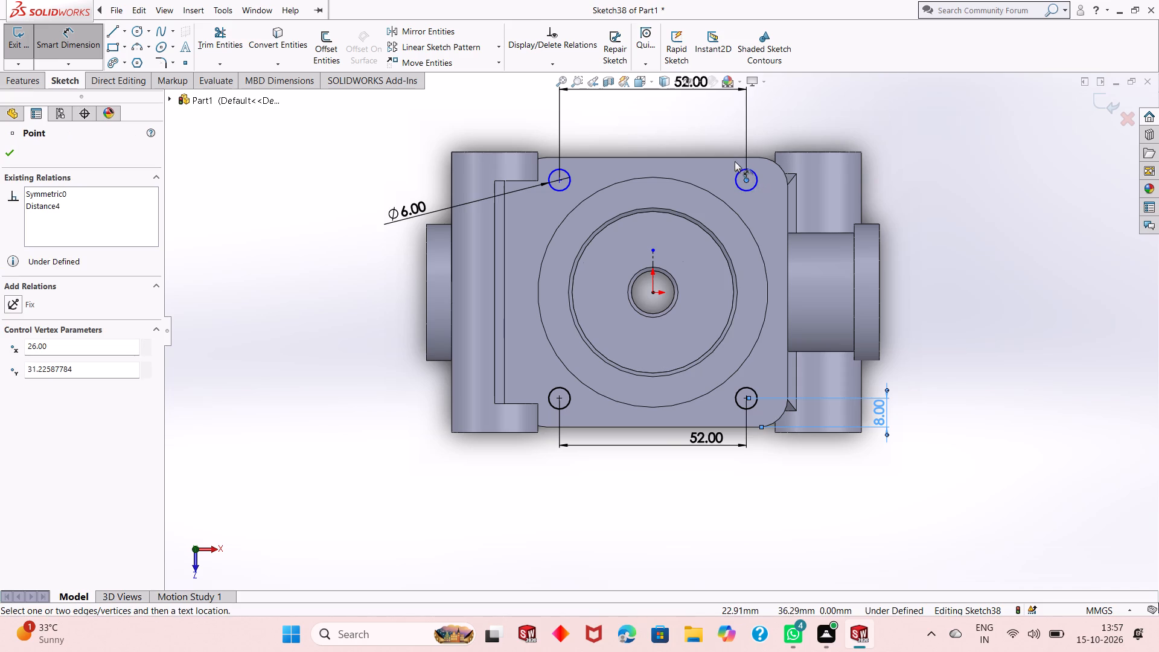
{"action": "left_click", "coordinate": [735, 159]}
{"action": "left_click", "coordinate": [873, 153]}
{"action": "key", "text": "8"}
{"action": "key", "text": "Return"}
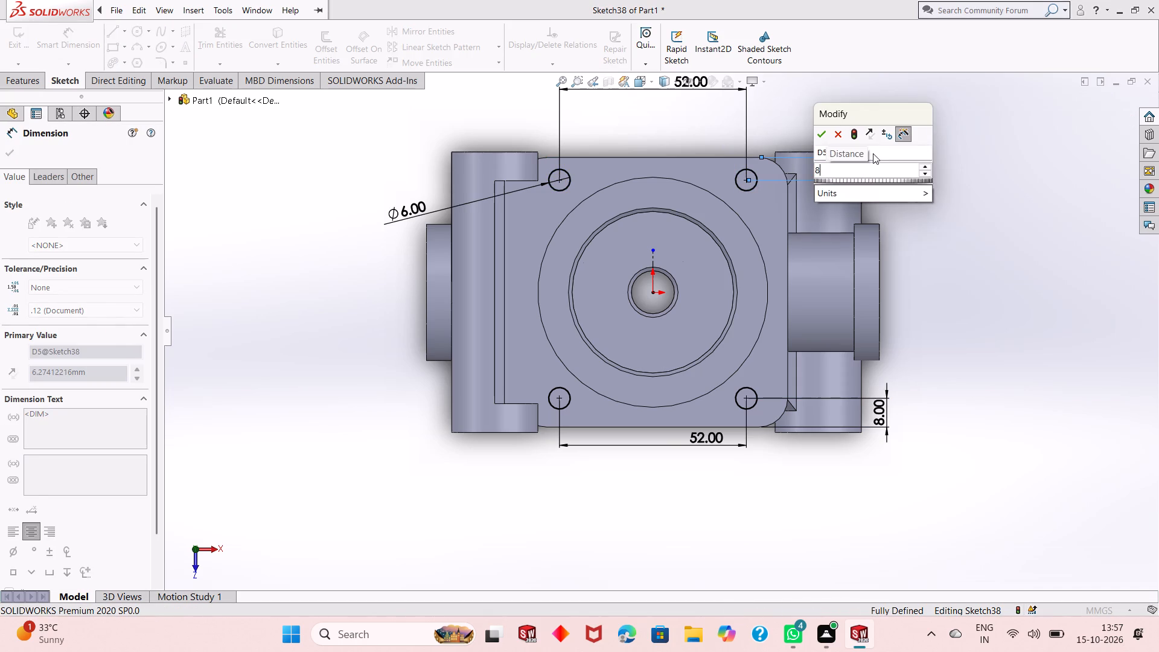
{"action": "key", "text": "Escape"}
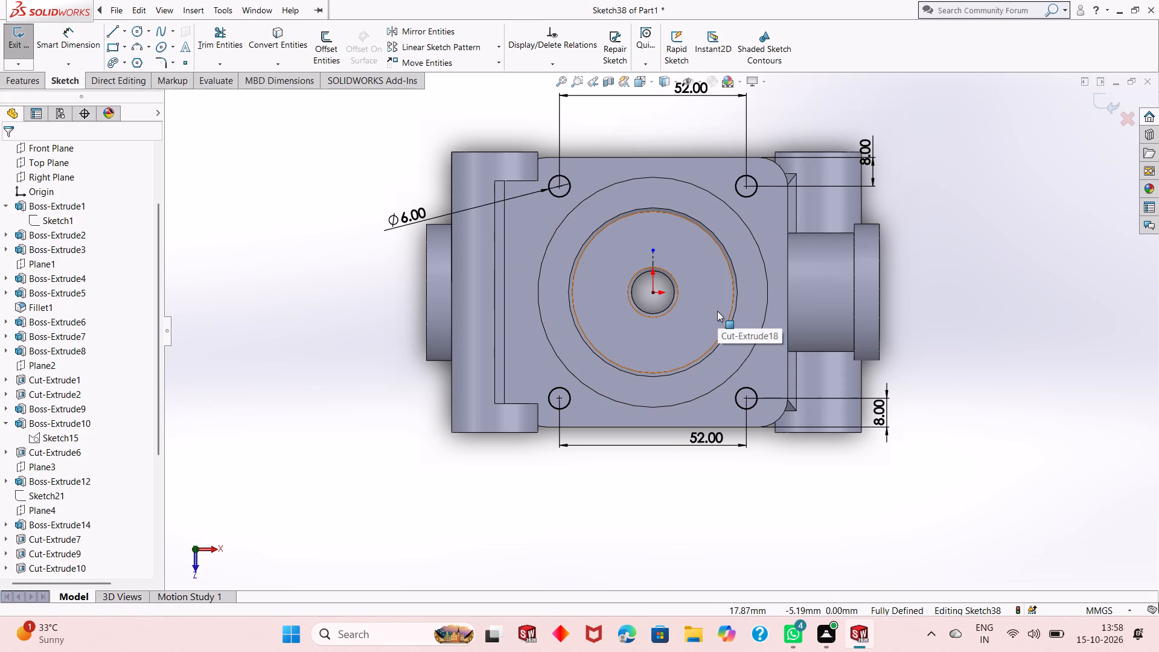
{"action": "key", "text": "Escape"}
{"action": "key", "text": "Escape"}
Cut the four corner circles down through the part with an Extruded Cut set to Through All.
{"action": "middle_click_drag", "start_coordinate": [648, 321], "coordinate": [646, 307]}
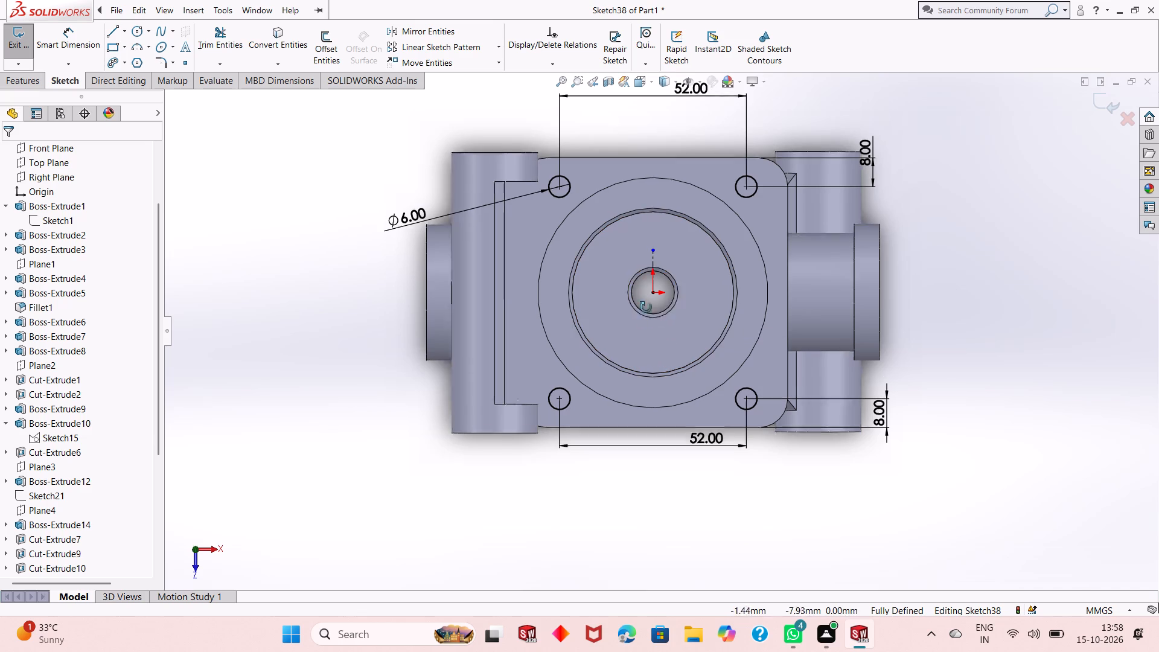
{"action": "middle_click_drag", "start_coordinate": [646, 307], "coordinate": [637, 150]}
{"action": "middle_click_drag", "start_coordinate": [640, 353], "coordinate": [630, 190]}
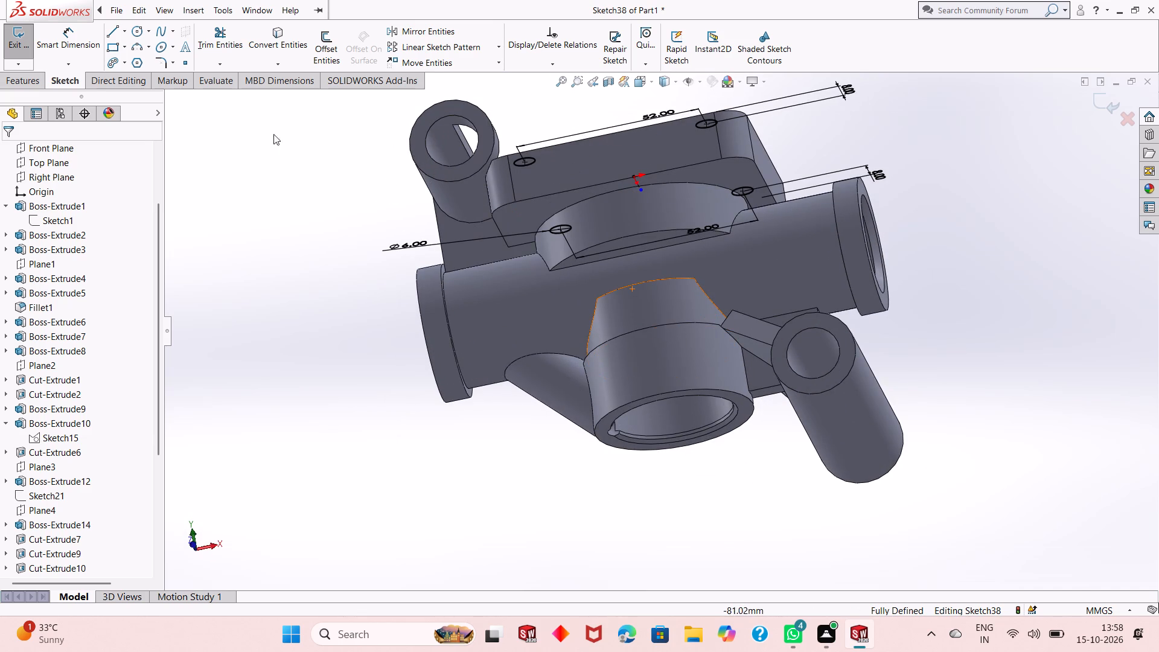
{"action": "left_click", "coordinate": [21, 83]}
{"action": "left_click", "coordinate": [200, 38]}
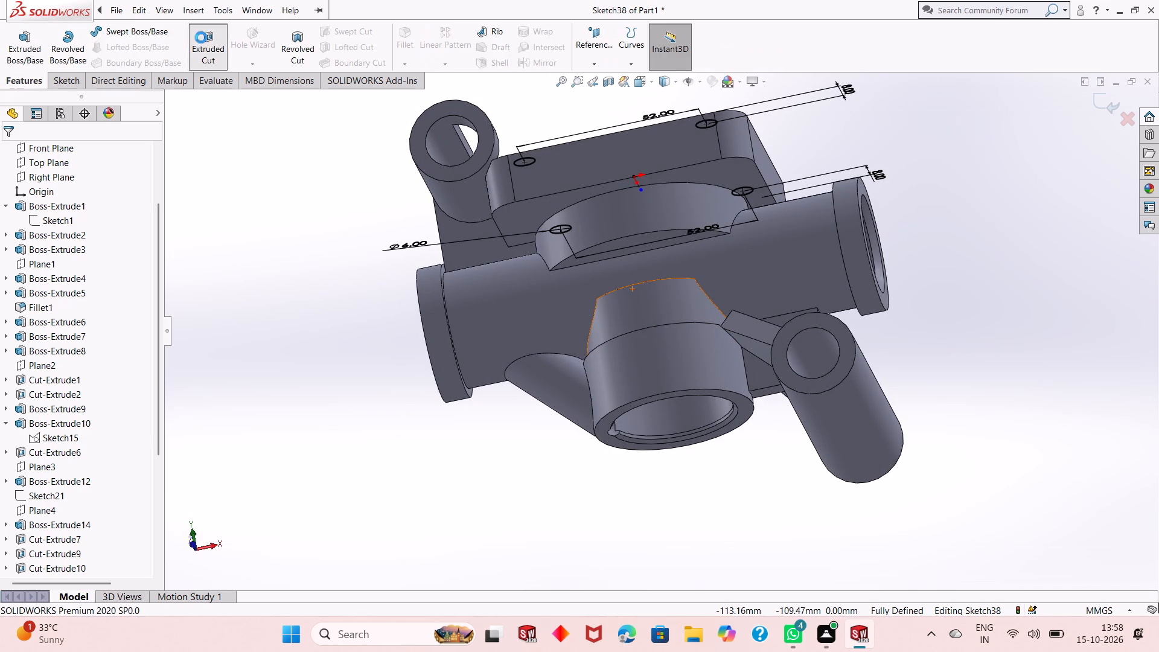
{"action": "middle_click_drag", "start_coordinate": [861, 205], "coordinate": [831, 337]}
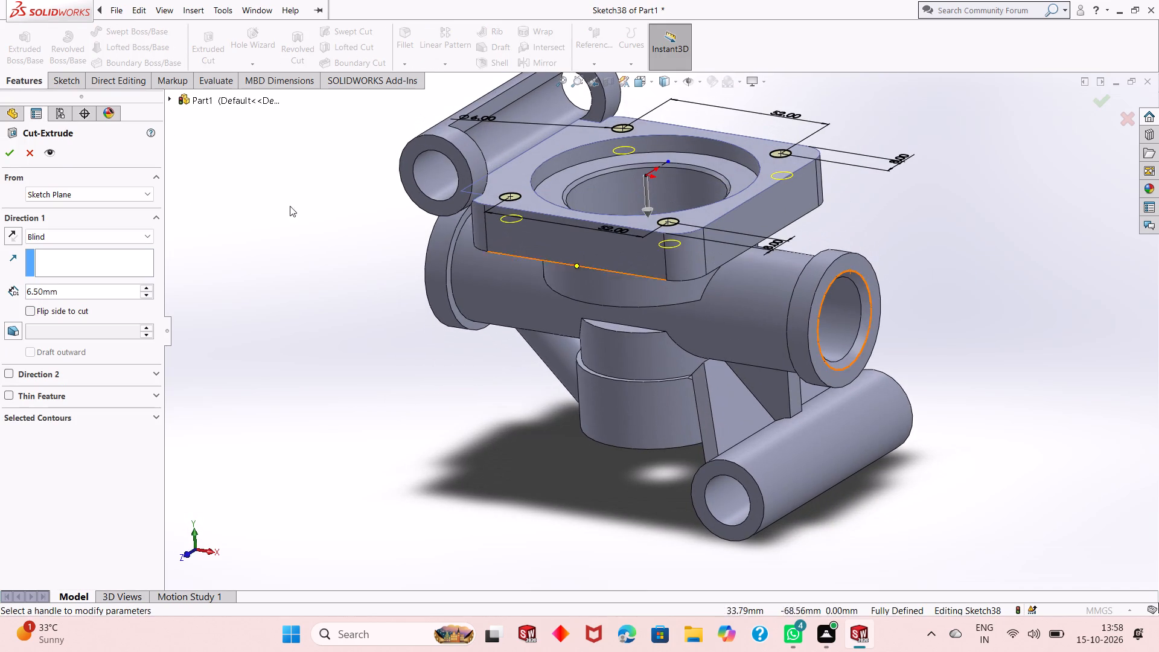
{"action": "left_click", "coordinate": [53, 233]}
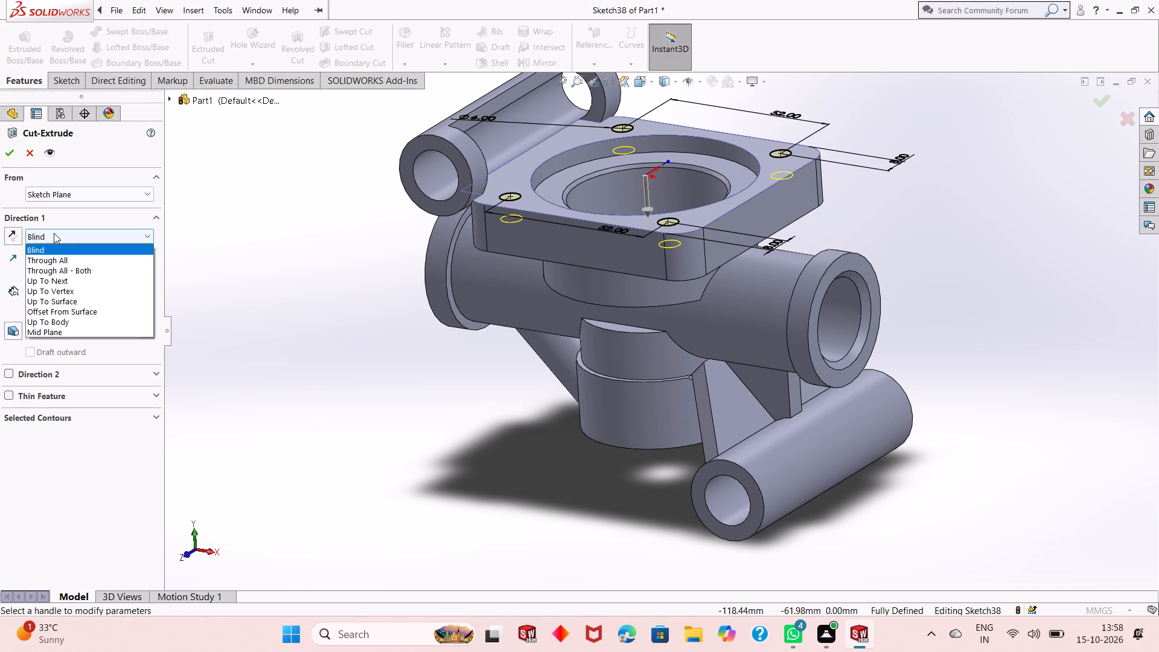
{"action": "left_click", "coordinate": [70, 258]}
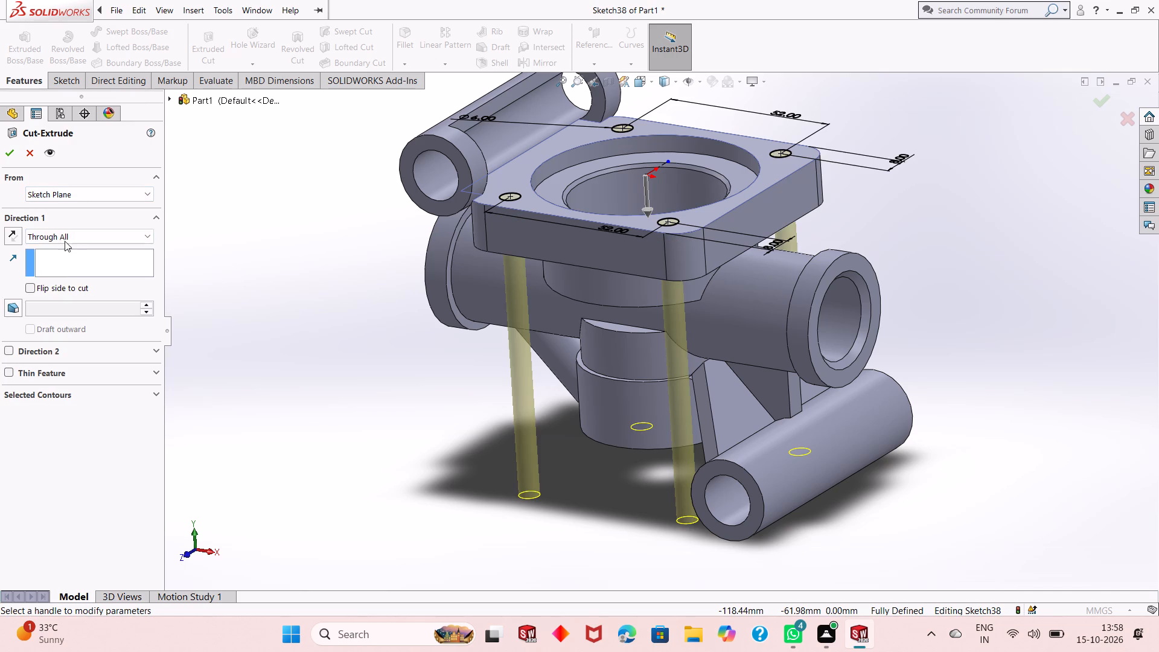
{"action": "middle_click_drag", "start_coordinate": [395, 299], "coordinate": [302, 330]}
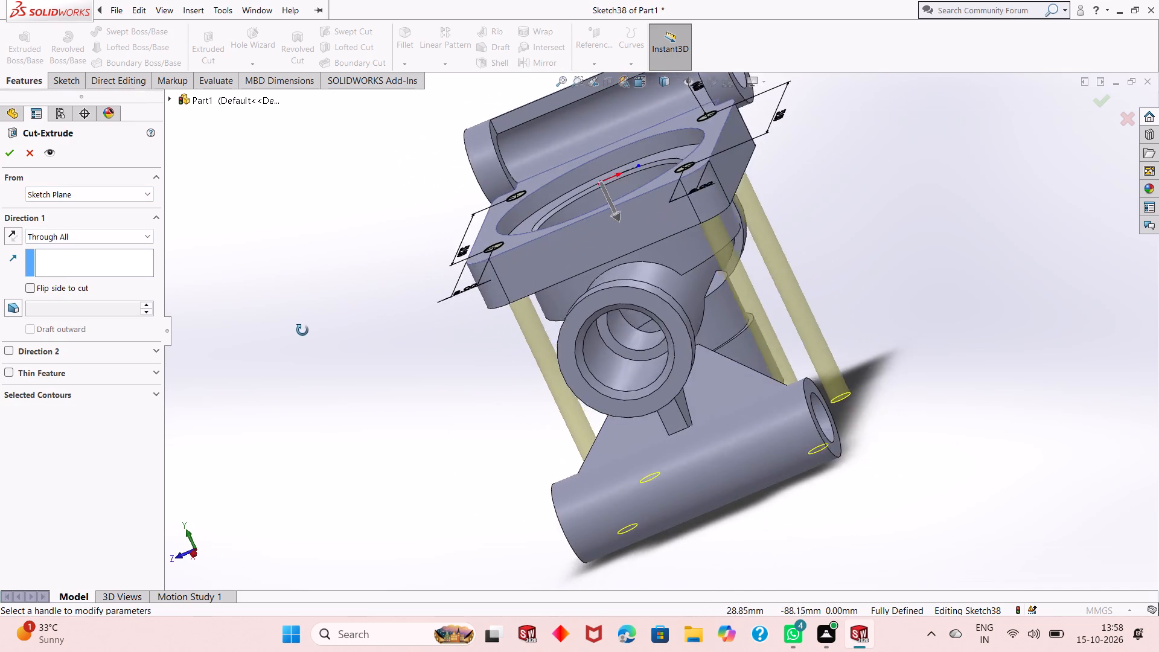
{"action": "middle_click_drag", "start_coordinate": [302, 330], "coordinate": [292, 294]}
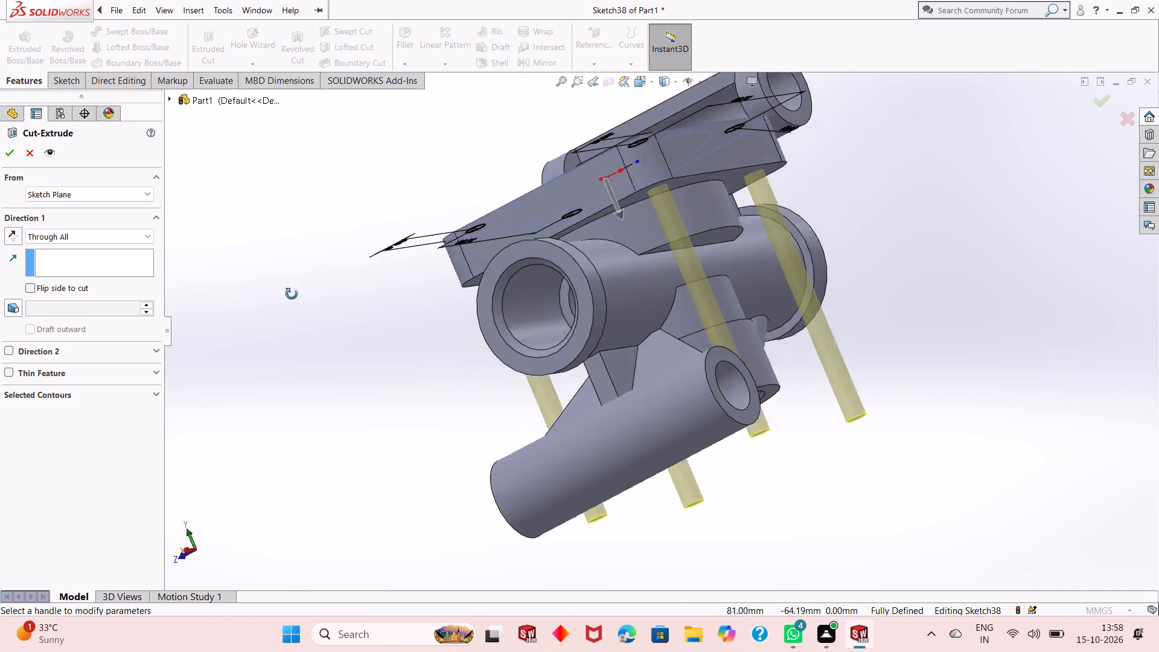
{"action": "middle_click_drag", "start_coordinate": [292, 294], "coordinate": [372, 287]}
{"action": "left_click", "coordinate": [13, 160]}
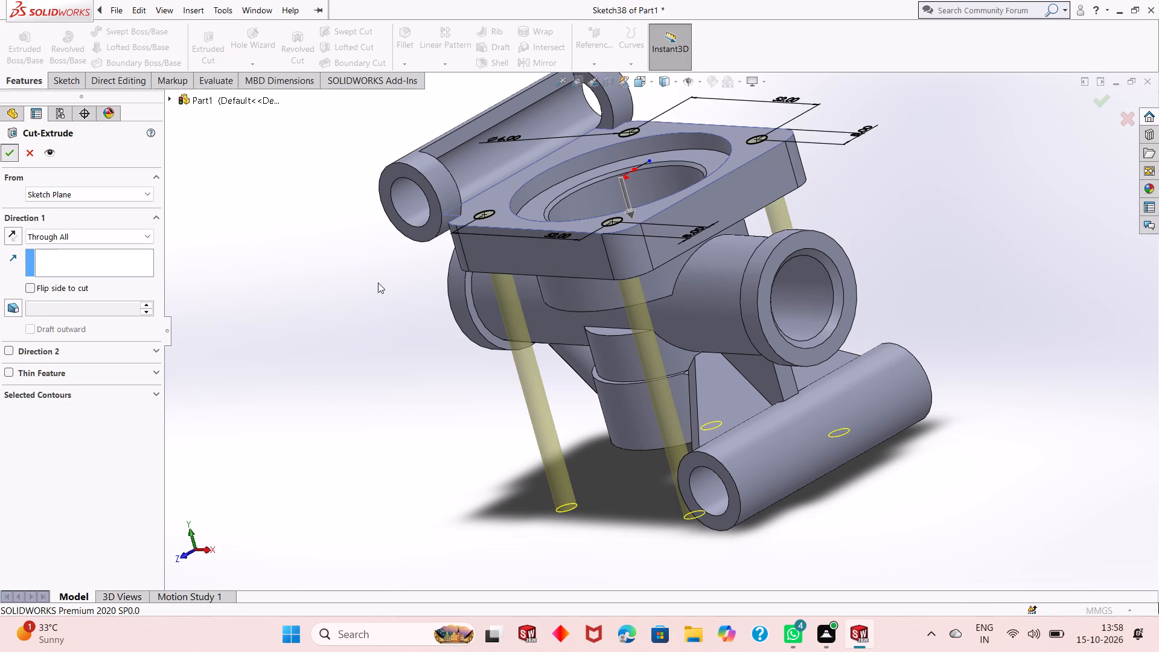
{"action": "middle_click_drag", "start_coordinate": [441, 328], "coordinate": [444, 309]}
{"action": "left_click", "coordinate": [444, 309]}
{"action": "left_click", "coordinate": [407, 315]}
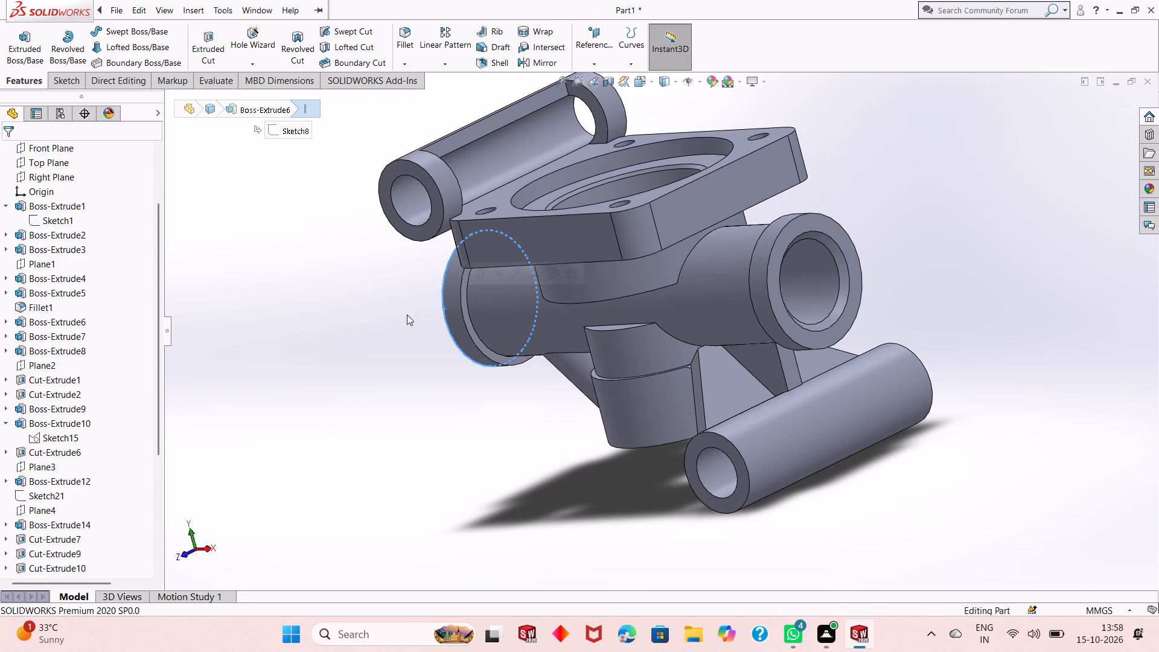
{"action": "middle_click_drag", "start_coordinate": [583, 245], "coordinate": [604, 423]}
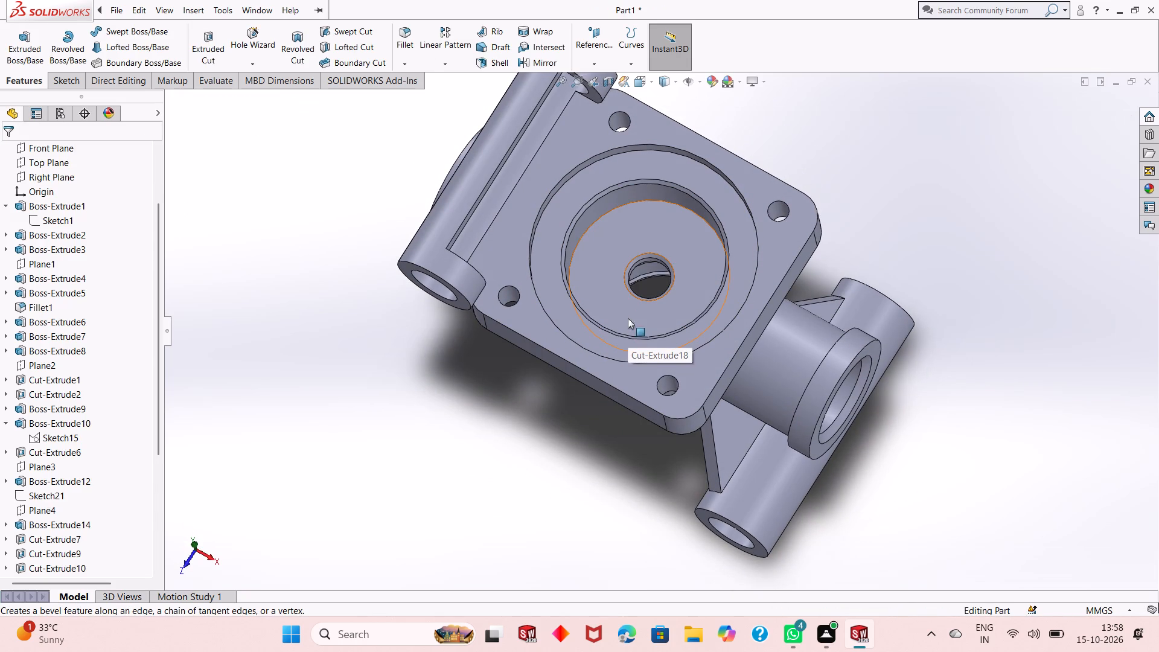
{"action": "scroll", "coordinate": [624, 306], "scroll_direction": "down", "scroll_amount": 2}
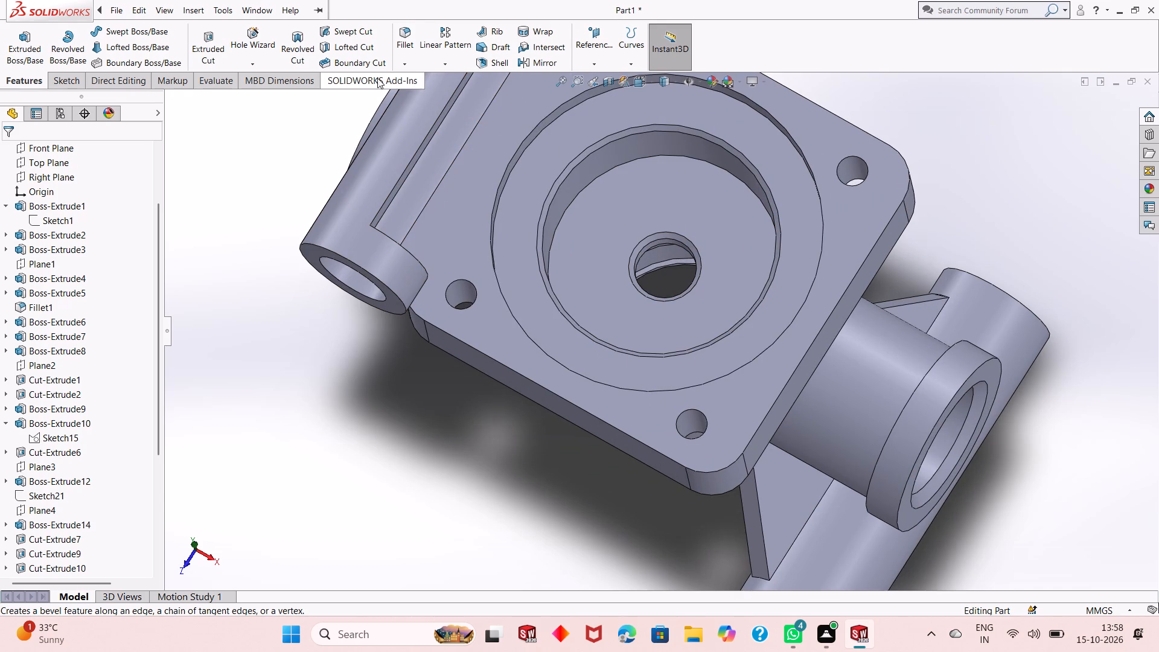
Chamfer the upper edges of the four corner bolt holes on the square flange at 1 mm by 45 degrees.
{"action": "left_click", "coordinate": [401, 65]}
{"action": "left_click", "coordinate": [407, 91]}
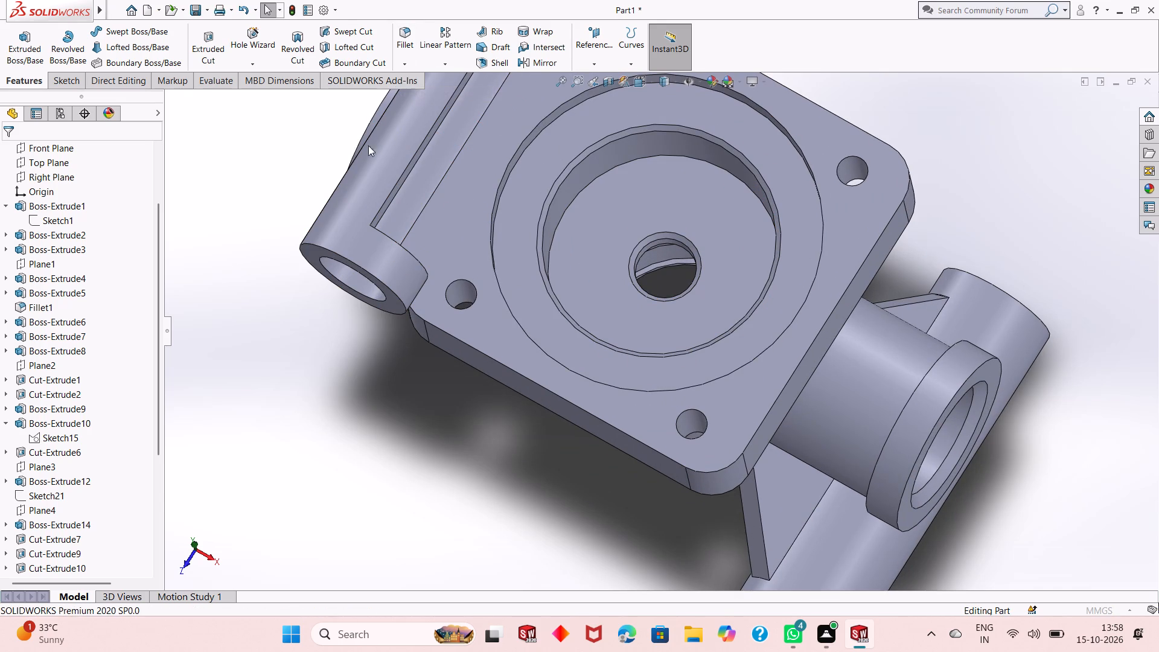
{"action": "key", "text": "1"}
{"action": "key", "text": "Return"}
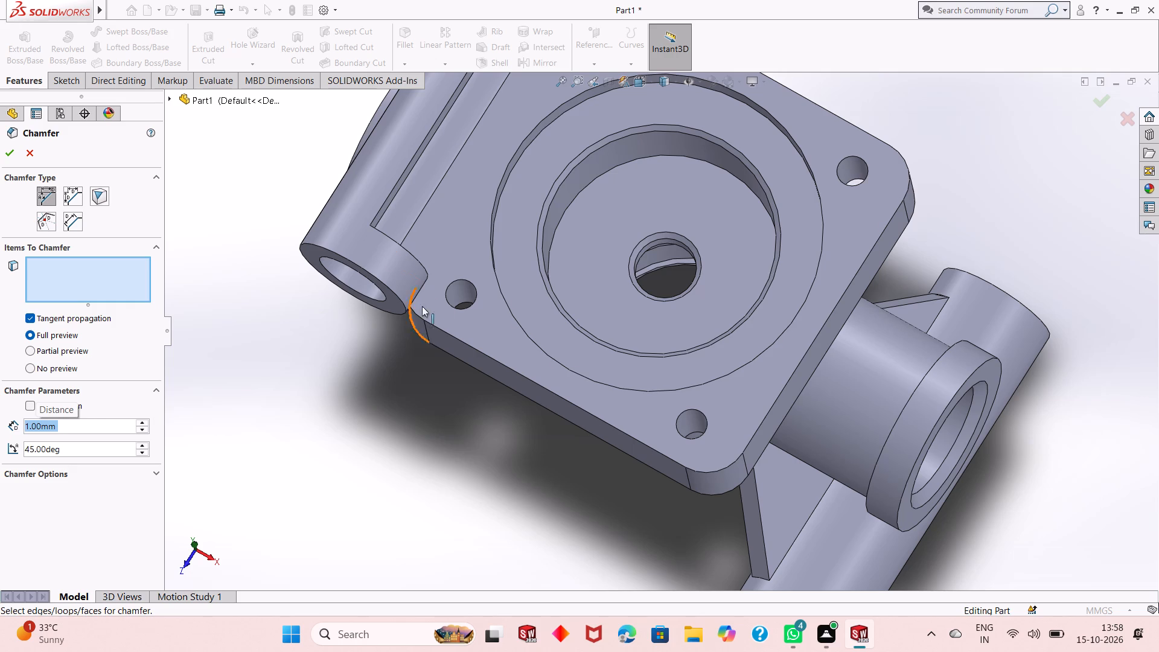
{"action": "left_click", "coordinate": [450, 283]}
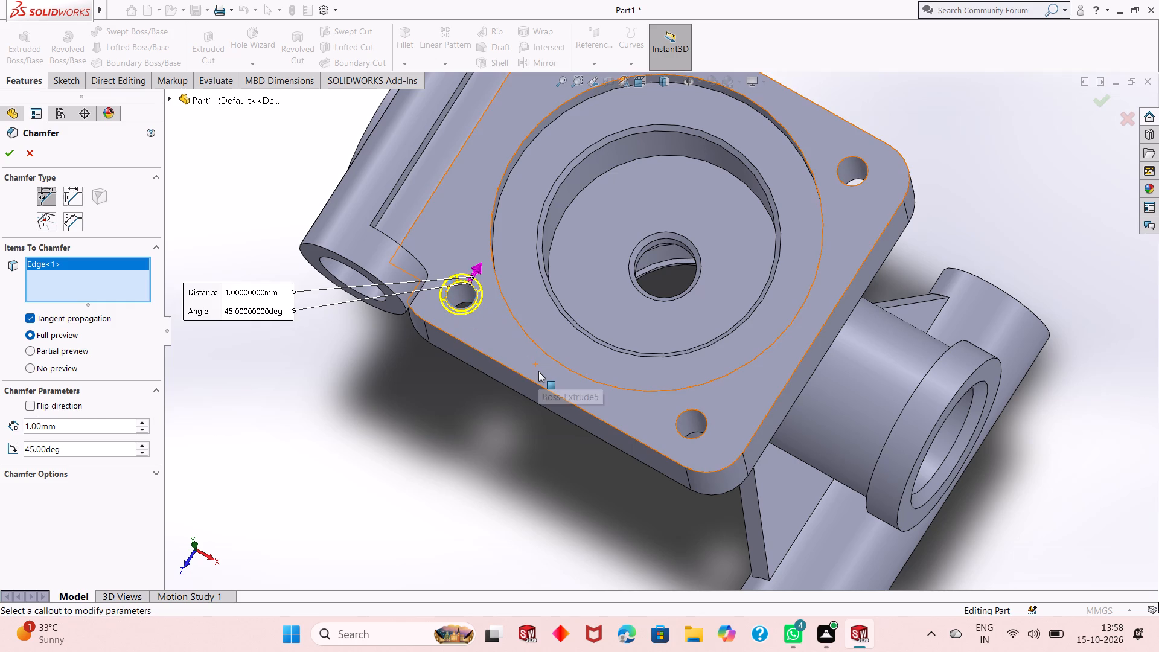
{"action": "left_click", "coordinate": [680, 414]}
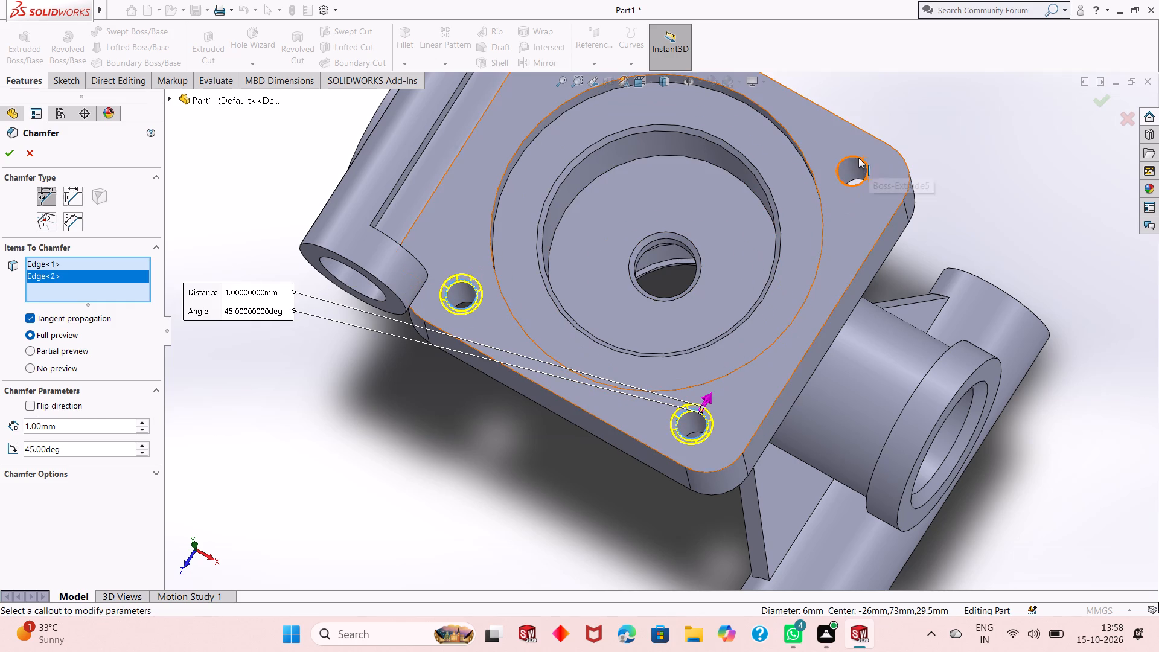
{"action": "left_click", "coordinate": [857, 158]}
{"action": "scroll", "coordinate": [834, 362], "scroll_direction": "up", "scroll_amount": 1}
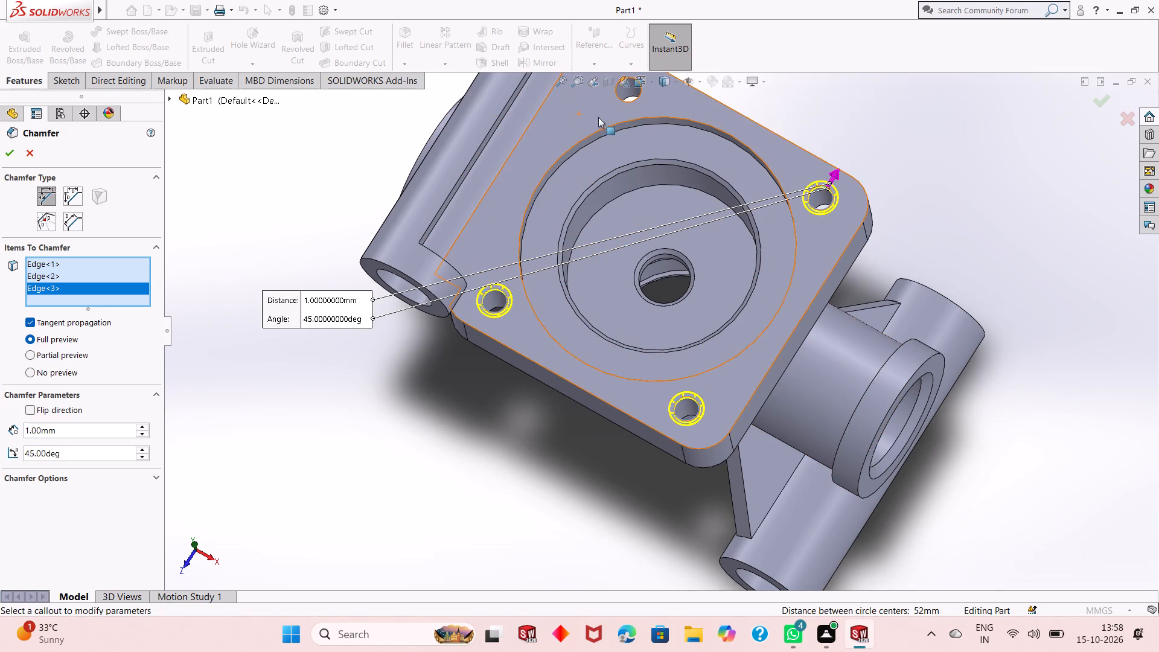
{"action": "scroll", "coordinate": [613, 111], "scroll_direction": "down", "scroll_amount": 4}
{"action": "left_click", "coordinate": [635, 111]}
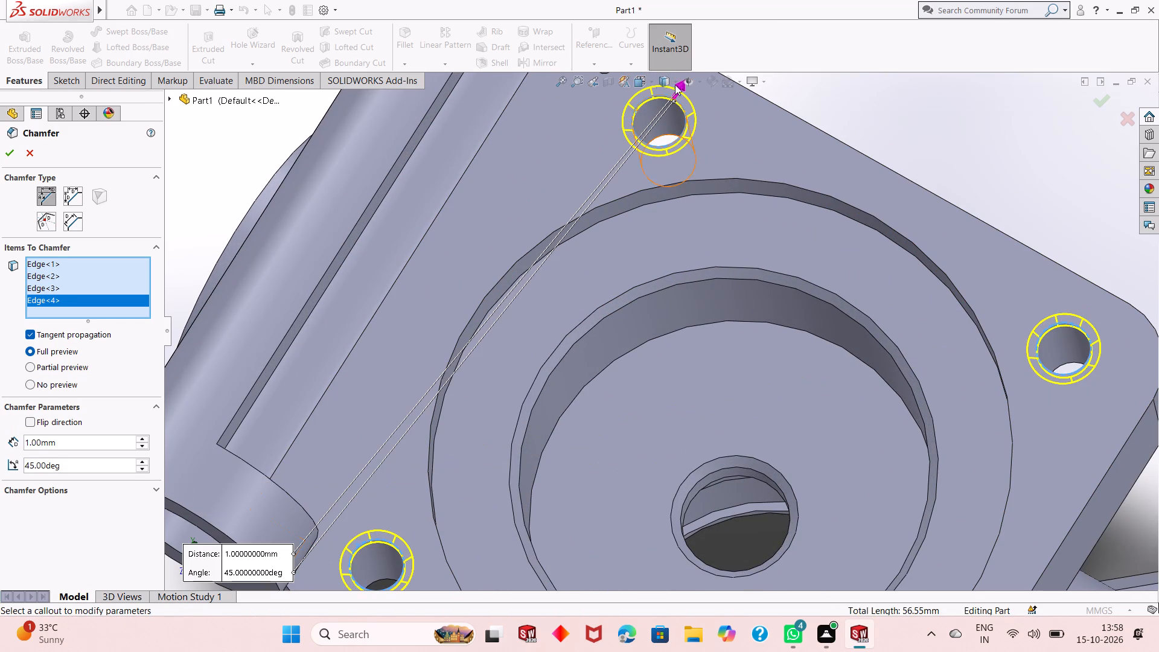
{"action": "left_click", "coordinate": [9, 157]}
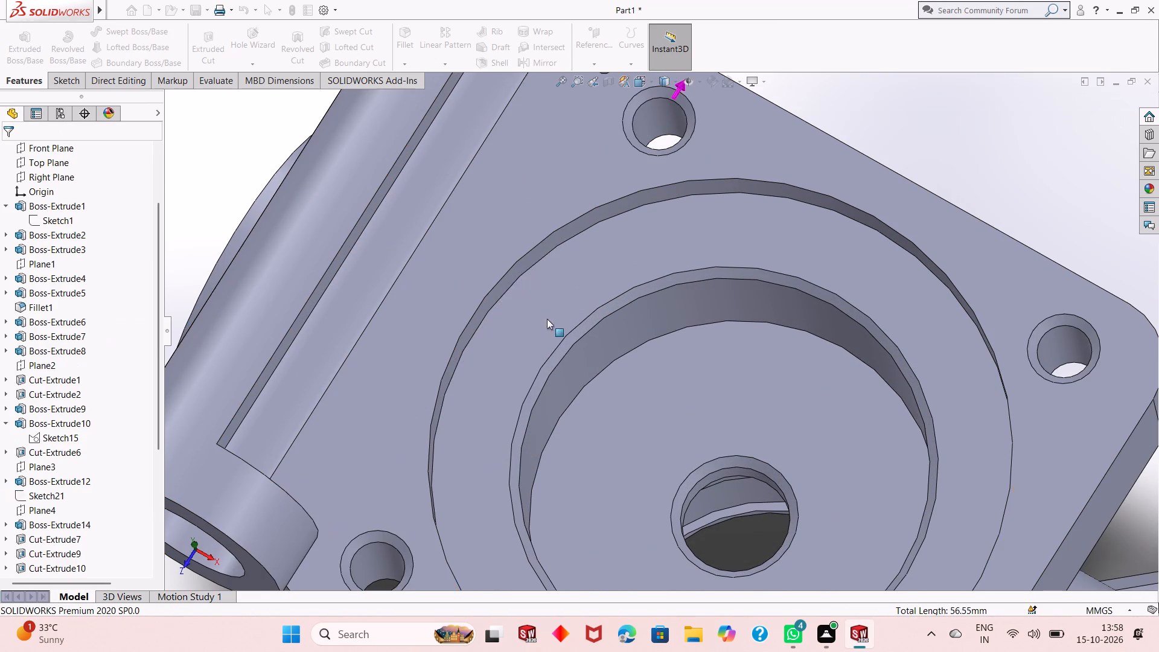
Examine the valve body from above, from the side and from underneath to check the flange holes and surrounding geometry.
{"action": "scroll", "coordinate": [547, 322], "scroll_direction": "up", "scroll_amount": 11}
{"action": "middle_click_drag", "start_coordinate": [614, 475], "coordinate": [618, 458]}
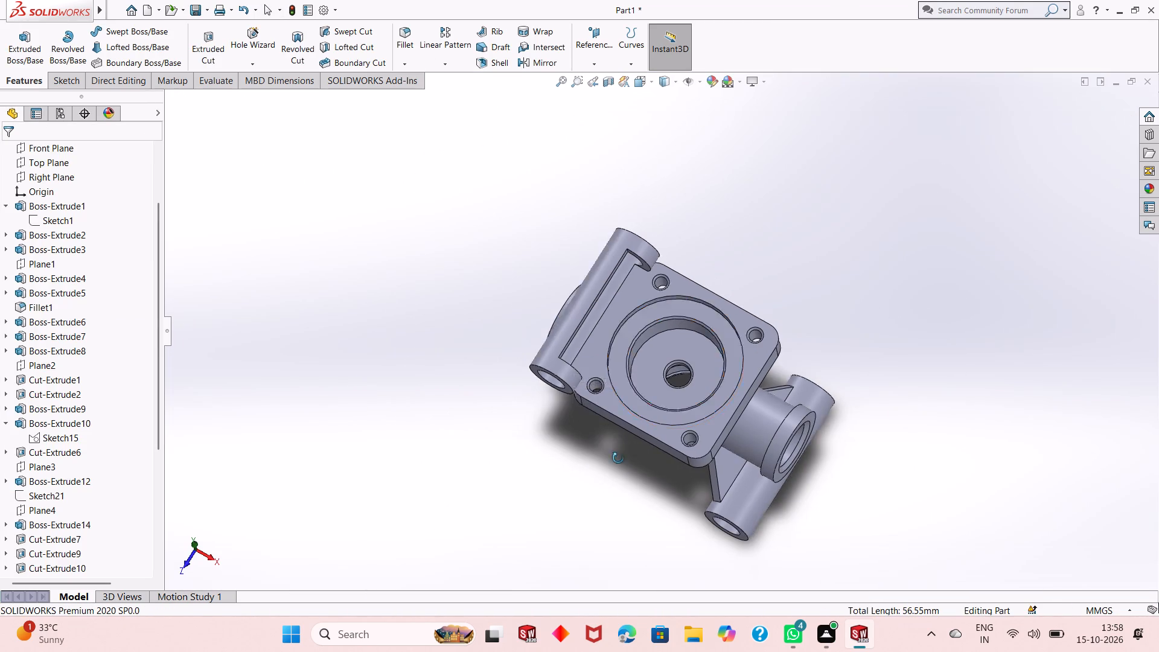
{"action": "middle_click_drag", "start_coordinate": [618, 458], "coordinate": [619, 347]}
{"action": "scroll", "coordinate": [614, 289], "scroll_direction": "down", "scroll_amount": 2}
{"action": "middle_click_drag", "start_coordinate": [706, 447], "coordinate": [707, 447]}
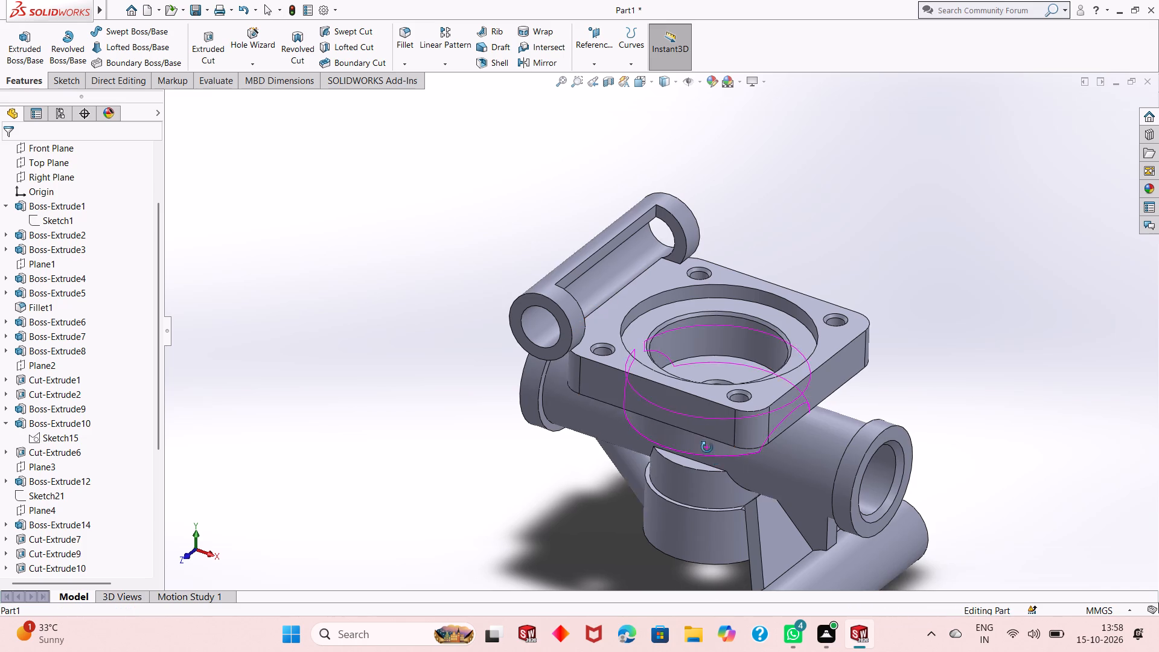
{"action": "middle_click_drag", "start_coordinate": [707, 447], "coordinate": [583, 394]}
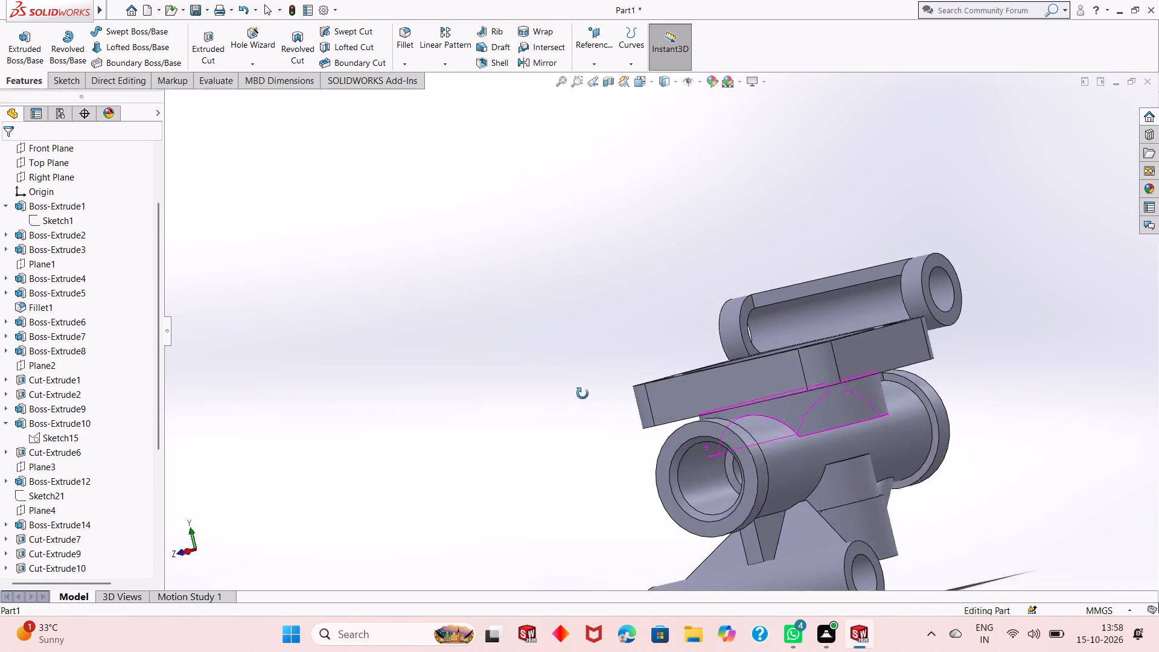
{"action": "middle_click_drag", "start_coordinate": [583, 394], "coordinate": [485, 273]}
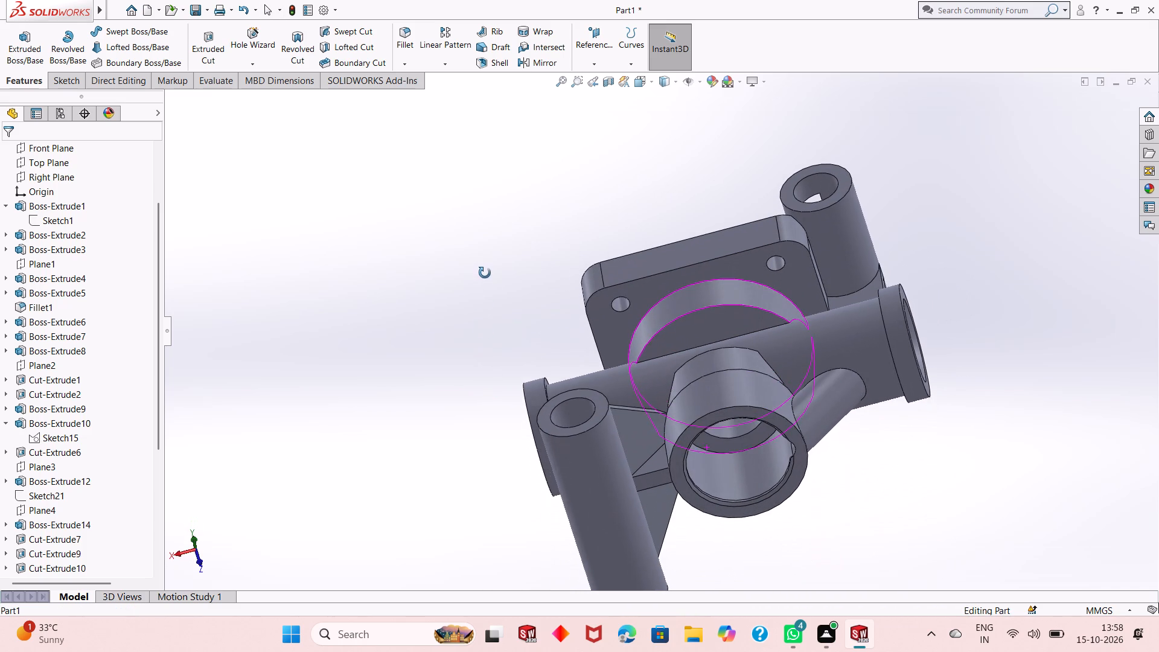
{"action": "middle_click_drag", "start_coordinate": [485, 273], "coordinate": [482, 293]}
{"action": "scroll", "coordinate": [500, 364], "scroll_direction": "up", "scroll_amount": 2}
{"action": "middle_click_drag", "start_coordinate": [643, 340], "coordinate": [670, 514]}
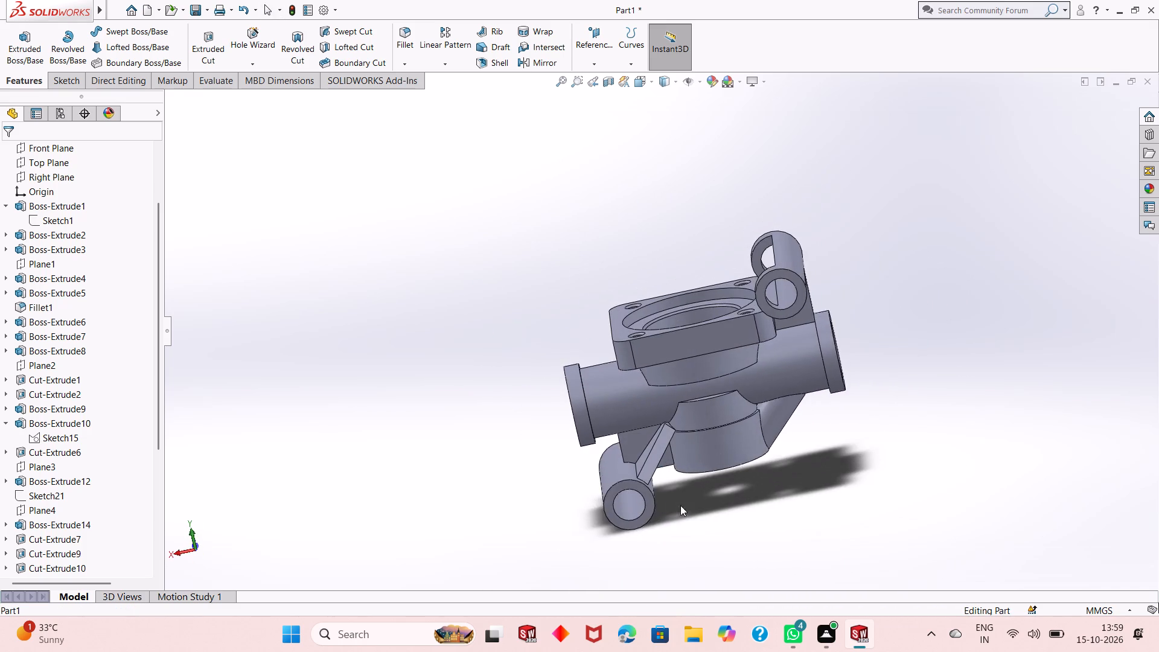
{"action": "scroll", "coordinate": [688, 322], "scroll_direction": "down", "scroll_amount": 2}
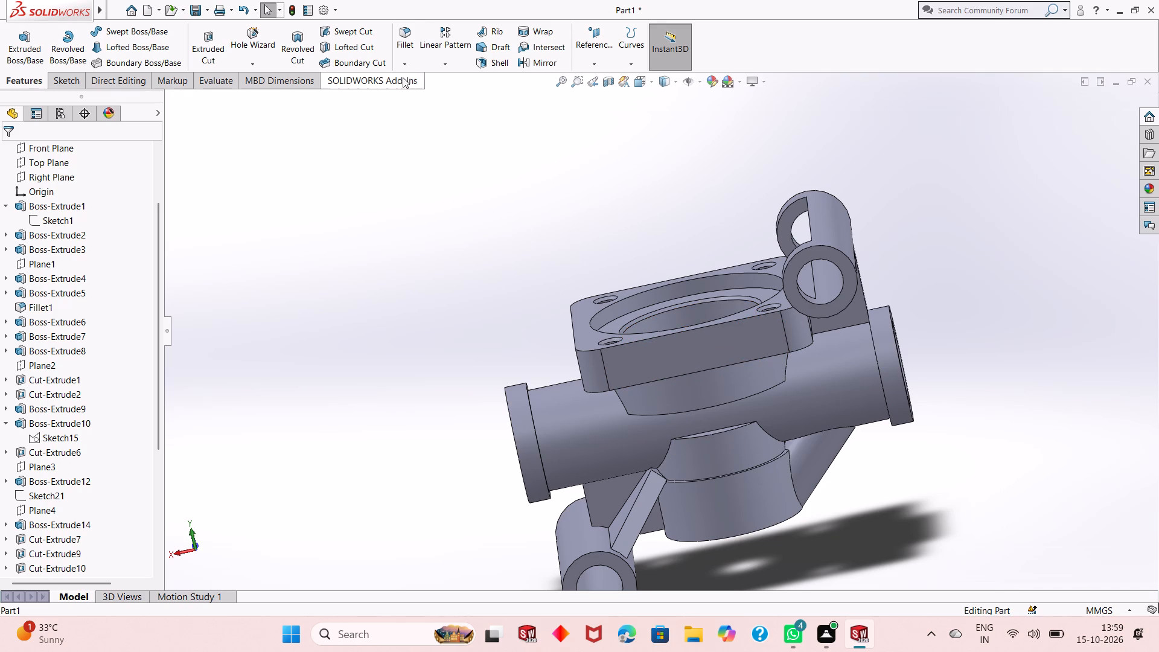
Fillet the two circular edges where the horizontal pipe meets its end collars with a 2.5 mm radius.
{"action": "left_click", "coordinate": [403, 51]}
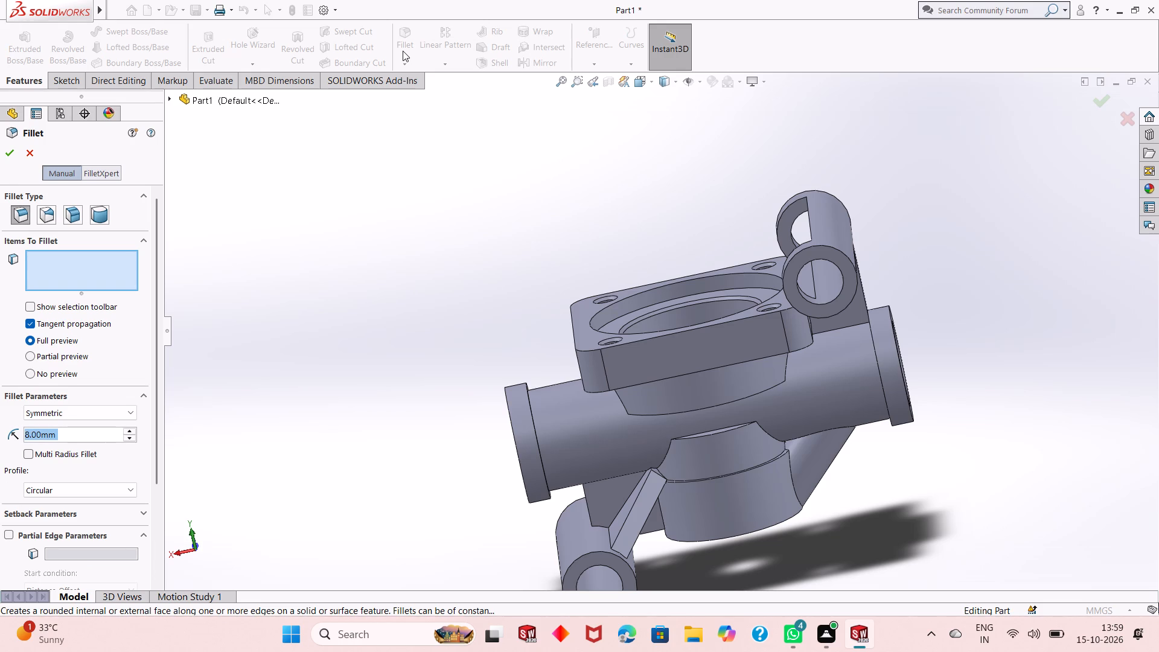
{"action": "type", "text": "2."}
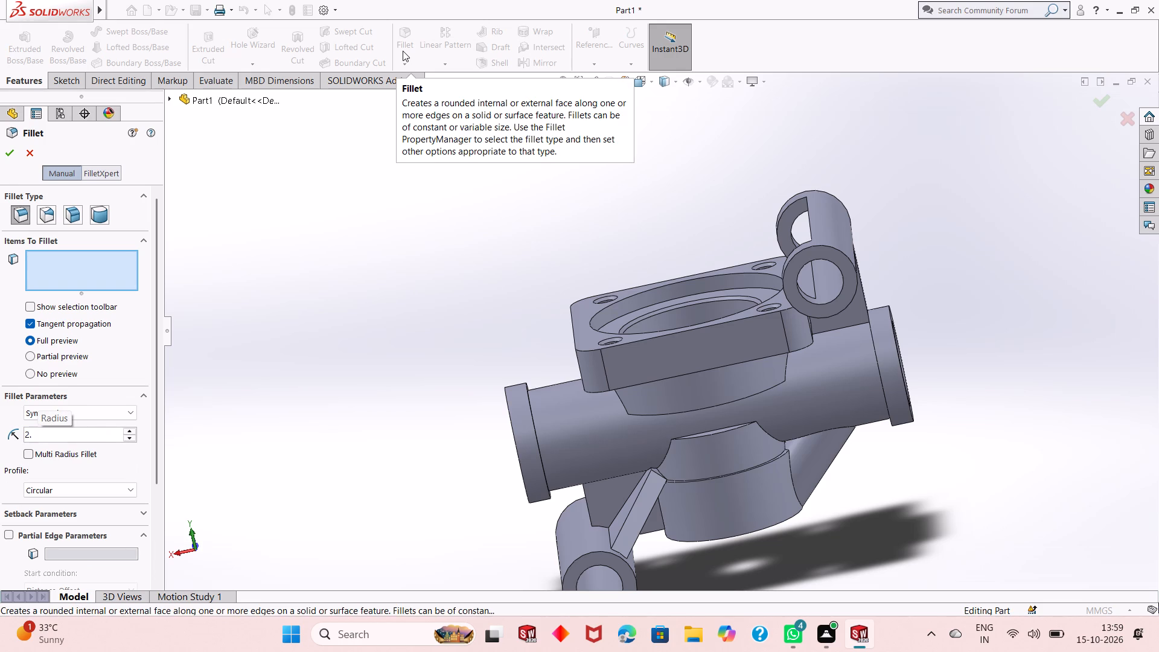
{"action": "key", "text": "5"}
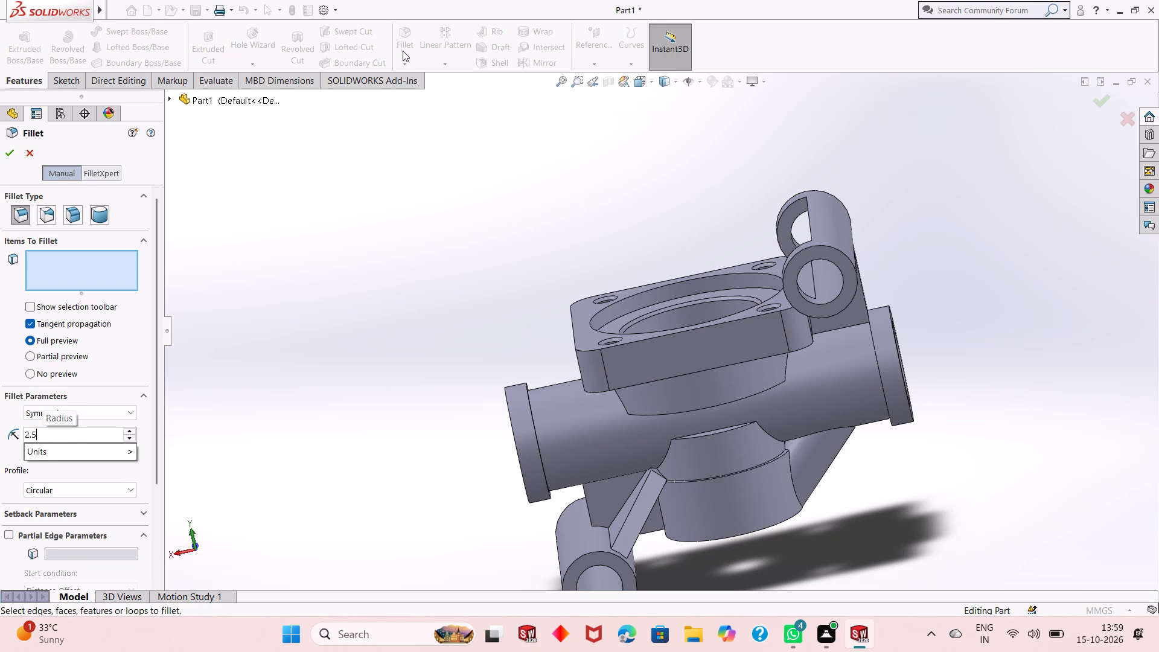
{"action": "key", "text": "Return"}
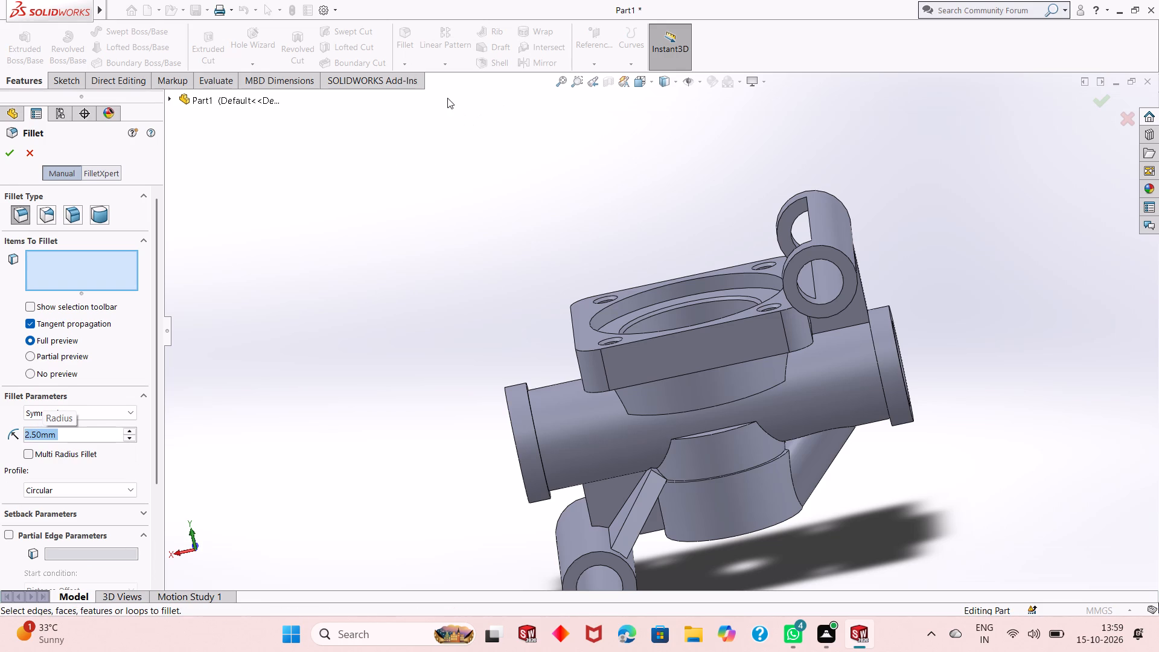
{"action": "middle_click_drag", "start_coordinate": [556, 382], "coordinate": [538, 412]}
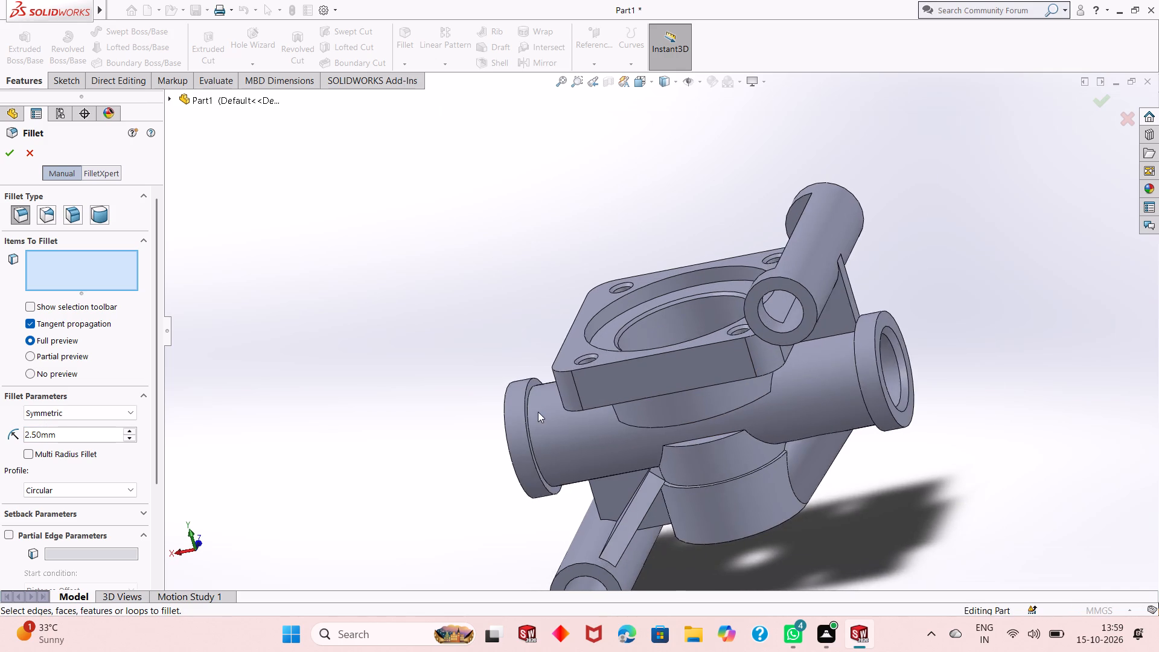
{"action": "scroll", "coordinate": [538, 412], "scroll_direction": "down", "scroll_amount": 3}
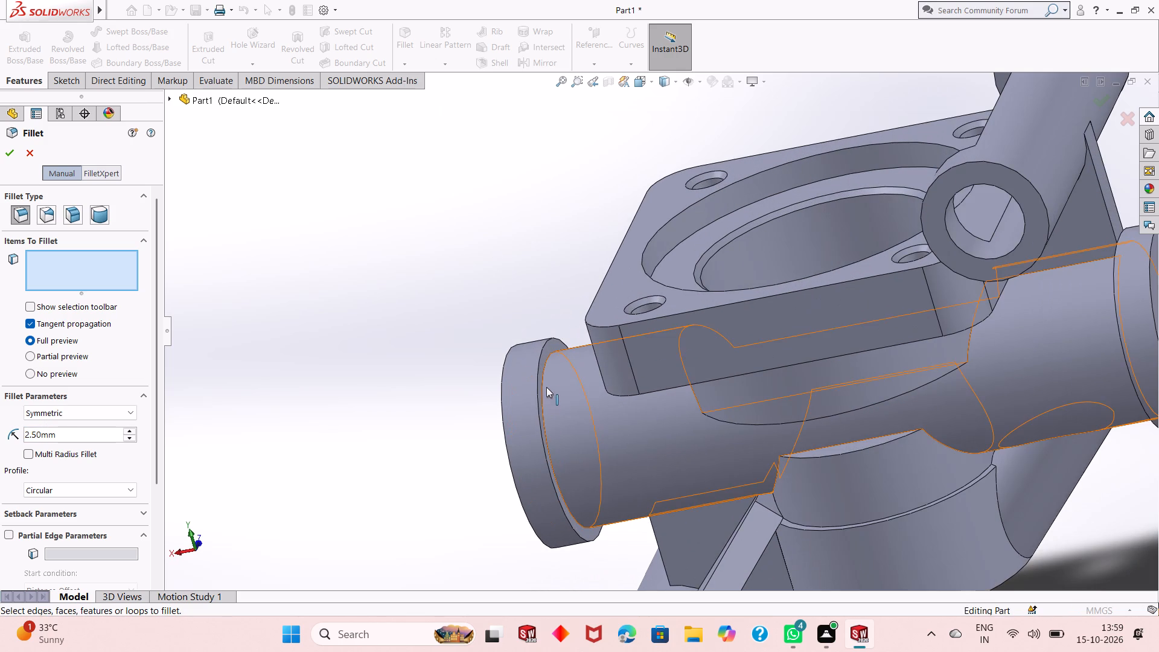
{"action": "left_click", "coordinate": [542, 379]}
{"action": "scroll", "coordinate": [613, 403], "scroll_direction": "up", "scroll_amount": 4}
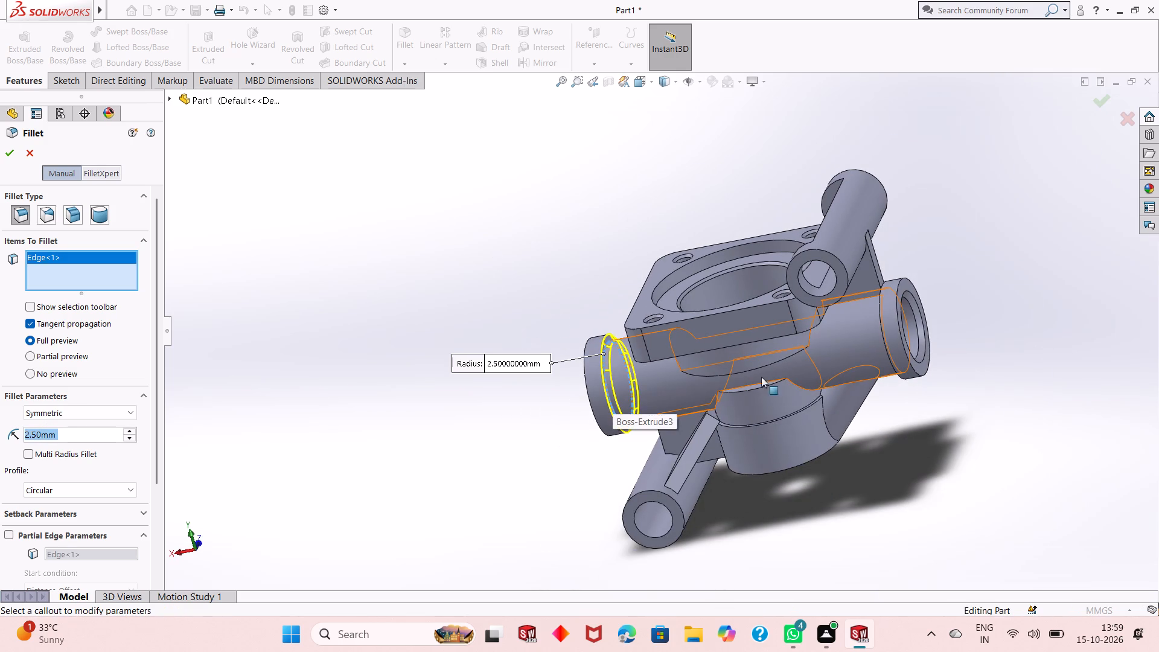
{"action": "middle_click_drag", "start_coordinate": [825, 372], "coordinate": [966, 350]}
{"action": "middle_click_drag", "start_coordinate": [960, 342], "coordinate": [883, 370]}
{"action": "scroll", "coordinate": [883, 332], "scroll_direction": "up", "scroll_amount": 1}
{"action": "scroll", "coordinate": [887, 315], "scroll_direction": "down", "scroll_amount": 5}
{"action": "scroll", "coordinate": [637, 286], "scroll_direction": "down", "scroll_amount": 3}
{"action": "middle_click_drag", "start_coordinate": [804, 407], "coordinate": [797, 385]}
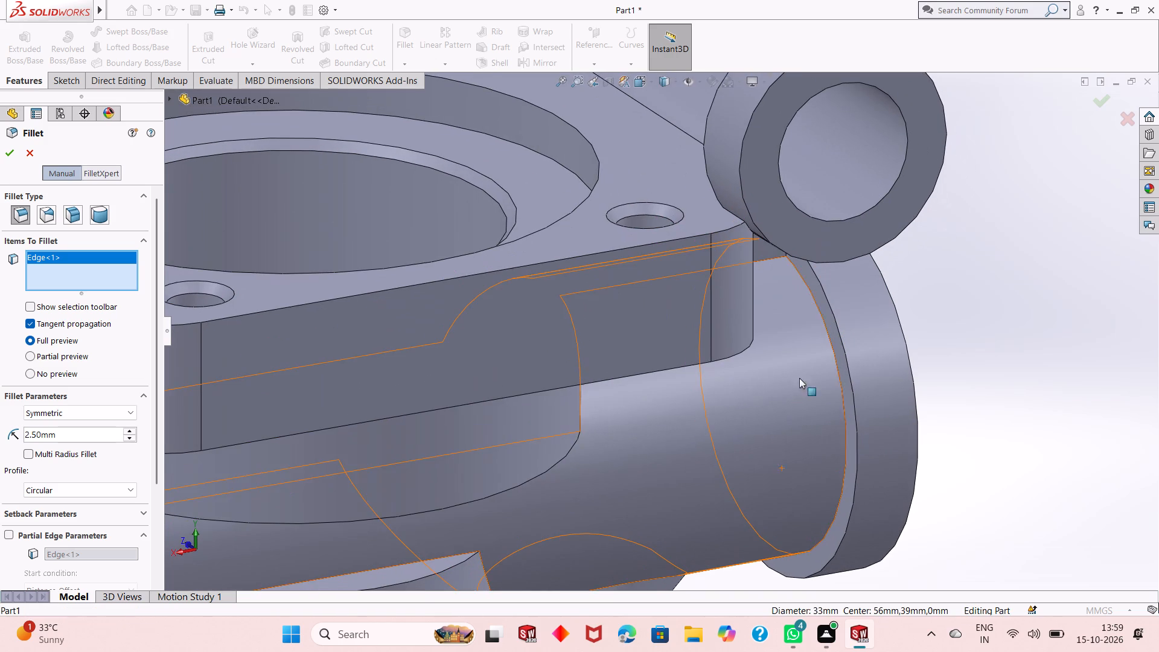
{"action": "left_click", "coordinate": [835, 357]}
{"action": "scroll", "coordinate": [820, 398], "scroll_direction": "up", "scroll_amount": 1}
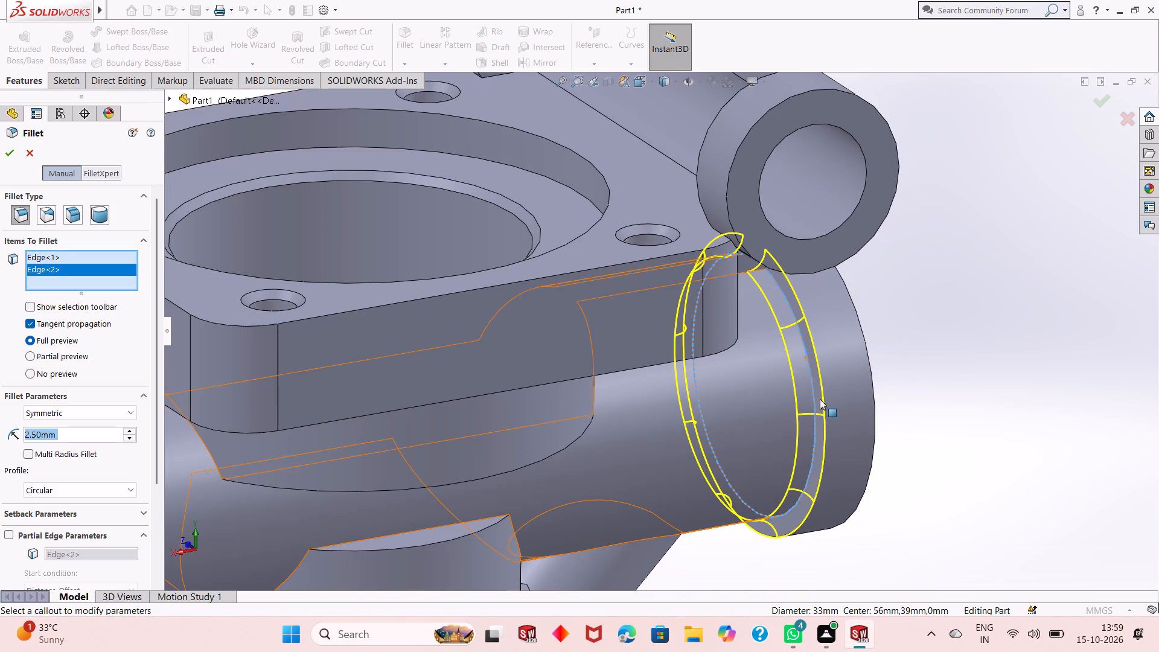
{"action": "scroll", "coordinate": [737, 416], "scroll_direction": "up", "scroll_amount": 1}
{"action": "scroll", "coordinate": [616, 399], "scroll_direction": "up", "scroll_amount": 3}
{"action": "scroll", "coordinate": [567, 386], "scroll_direction": "up", "scroll_amount": 1}
{"action": "middle_click_drag", "start_coordinate": [567, 386], "coordinate": [540, 375]}
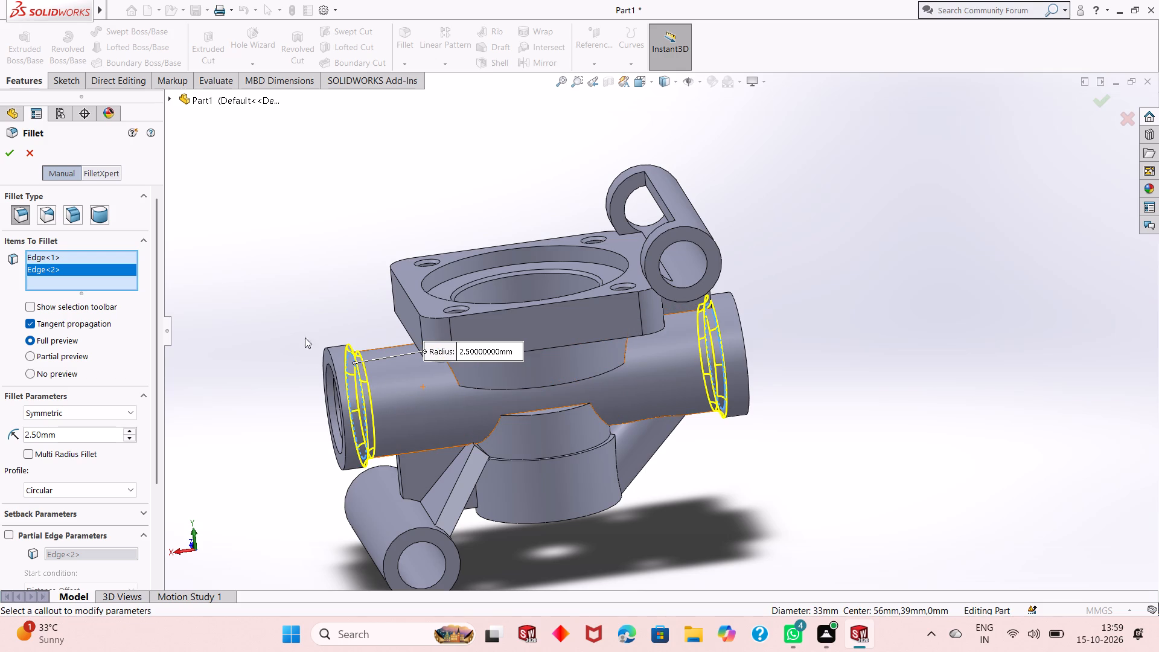
{"action": "left_click", "coordinate": [7, 150]}
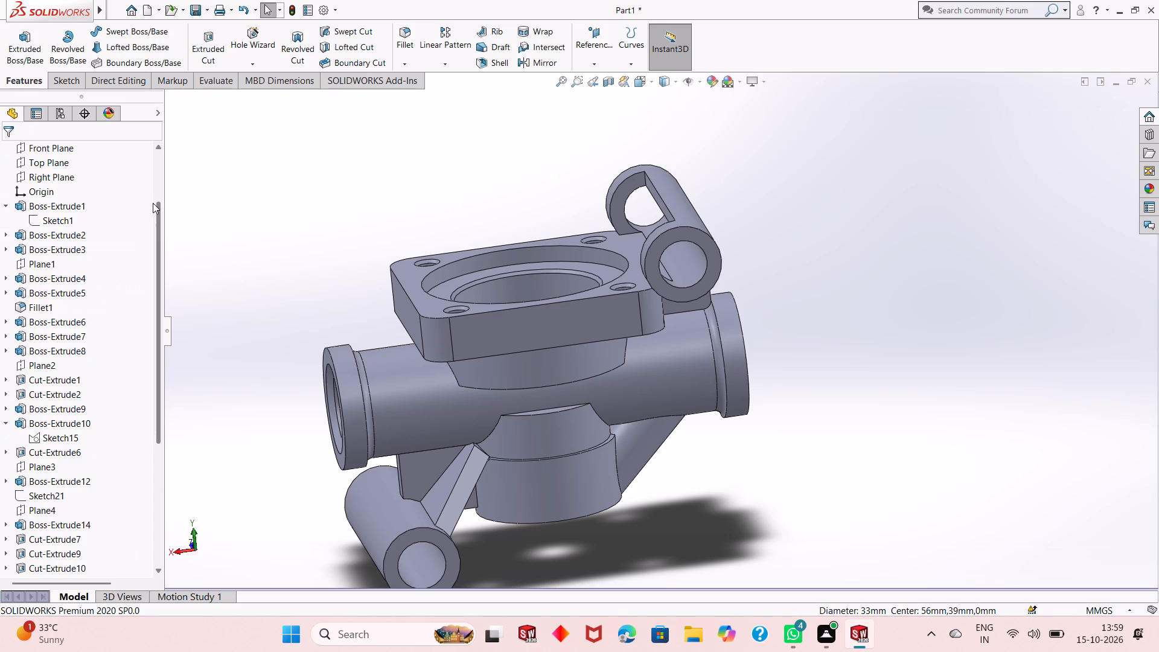
Examine the joints between the square flange, horizontal pipe, slotted tube and ribs from several angles.
{"action": "scroll", "coordinate": [418, 337], "scroll_direction": "up", "scroll_amount": 1}
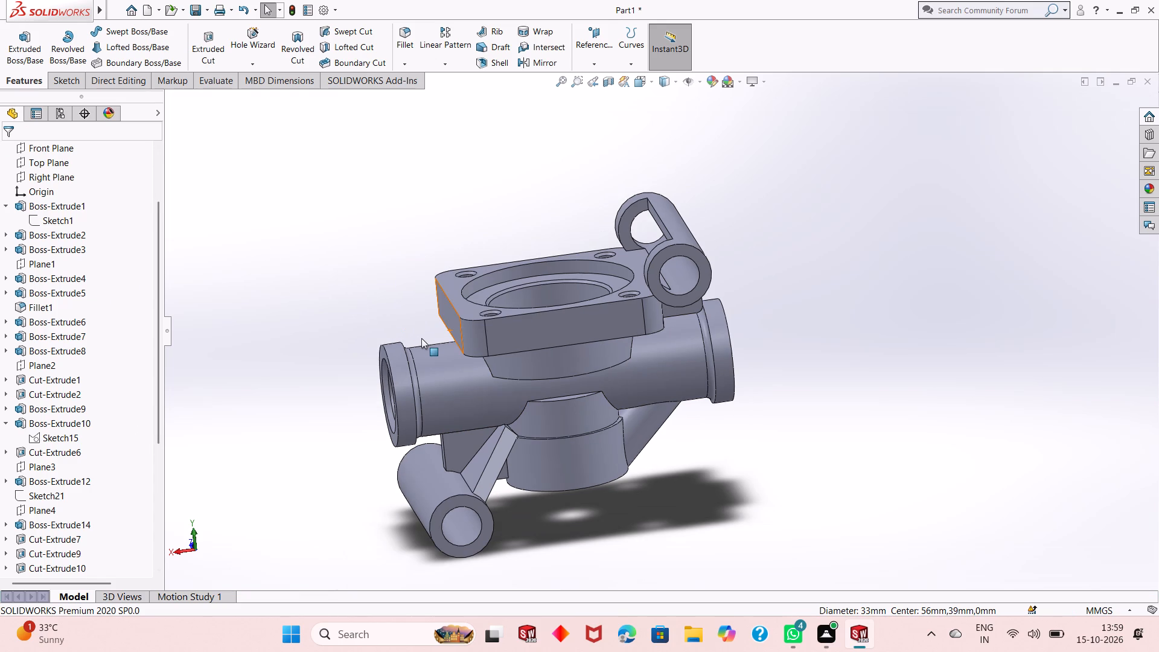
{"action": "scroll", "coordinate": [444, 335], "scroll_direction": "down", "scroll_amount": 2}
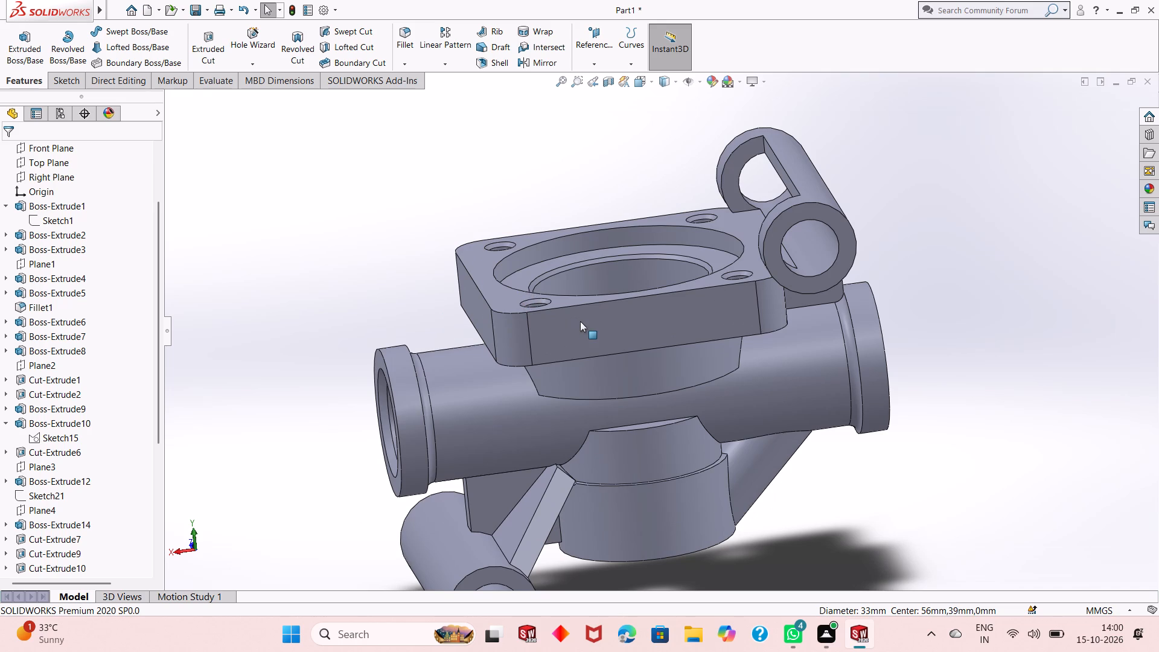
{"action": "scroll", "coordinate": [583, 324], "scroll_direction": "up", "scroll_amount": 1}
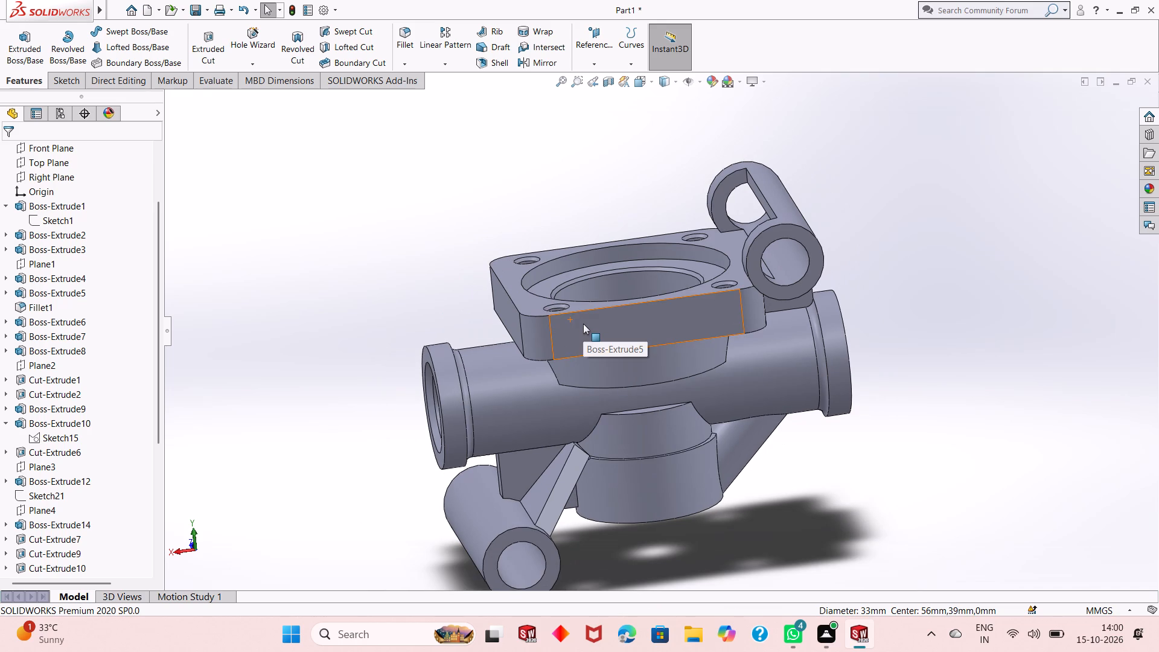
{"action": "middle_click_drag", "start_coordinate": [647, 339], "coordinate": [662, 360]}
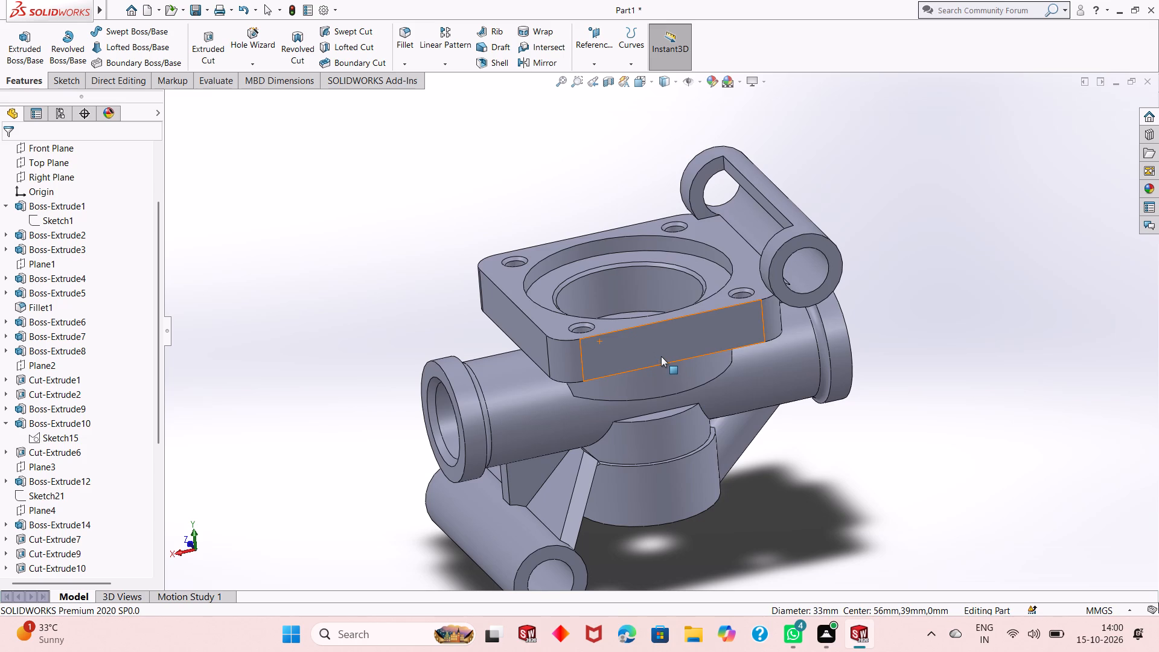
{"action": "scroll", "coordinate": [661, 356], "scroll_direction": "down", "scroll_amount": 2}
{"action": "scroll", "coordinate": [661, 356], "scroll_direction": "up", "scroll_amount": 3}
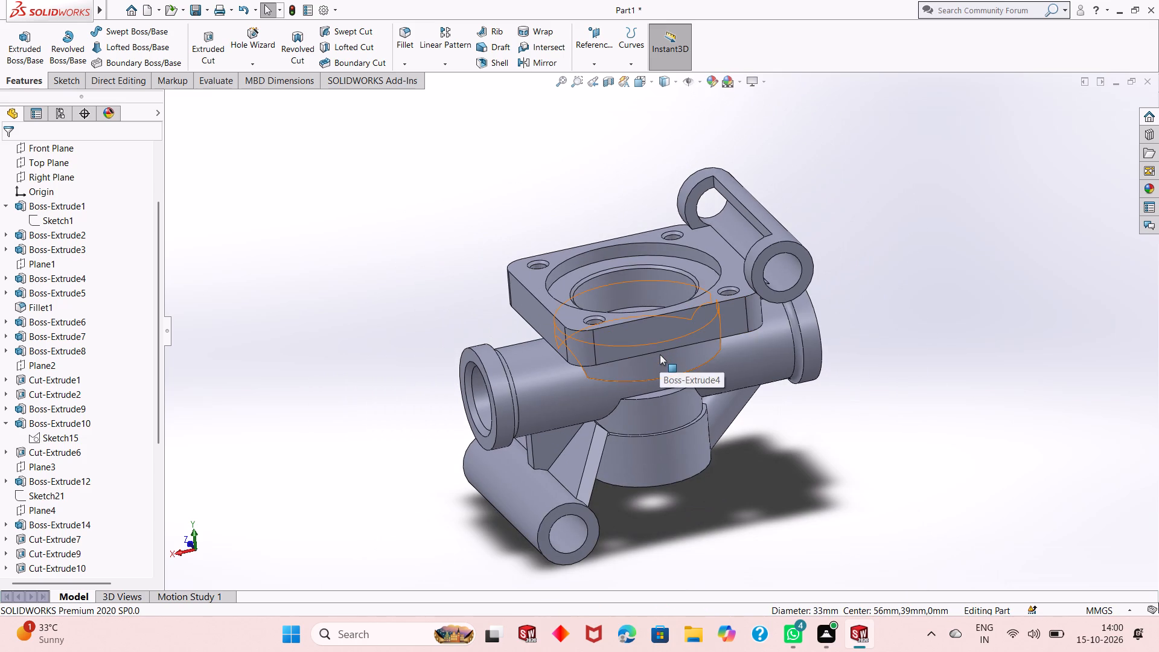
{"action": "middle_click_drag", "start_coordinate": [660, 354], "coordinate": [677, 322]}
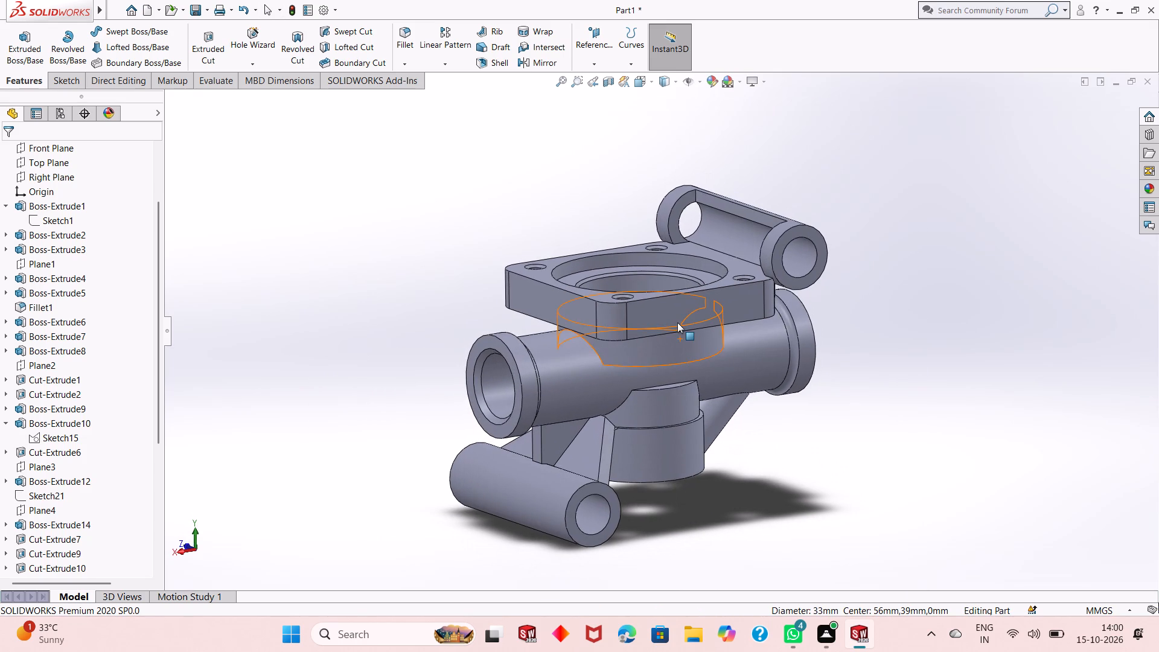
{"action": "scroll", "coordinate": [677, 321], "scroll_direction": "up", "scroll_amount": 2}
{"action": "middle_click_drag", "start_coordinate": [677, 321], "coordinate": [674, 358]}
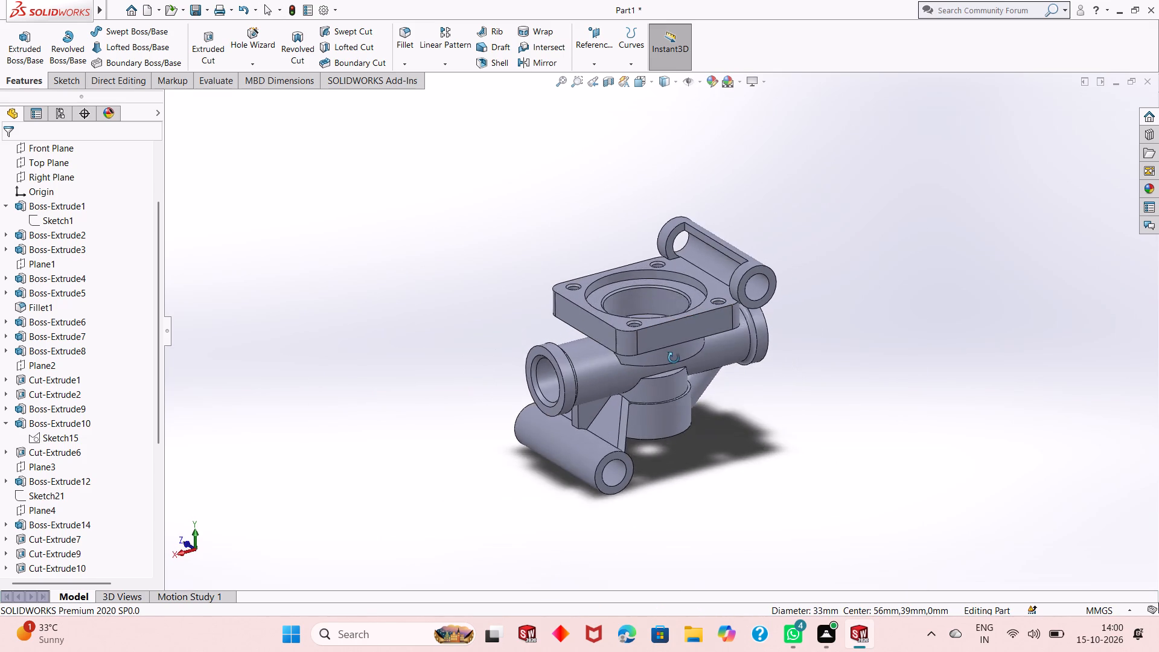
{"action": "middle_click_drag", "start_coordinate": [674, 358], "coordinate": [671, 361]}
{"action": "scroll", "coordinate": [668, 313], "scroll_direction": "down", "scroll_amount": 2}
{"action": "middle_click_drag", "start_coordinate": [558, 391], "coordinate": [532, 397]}
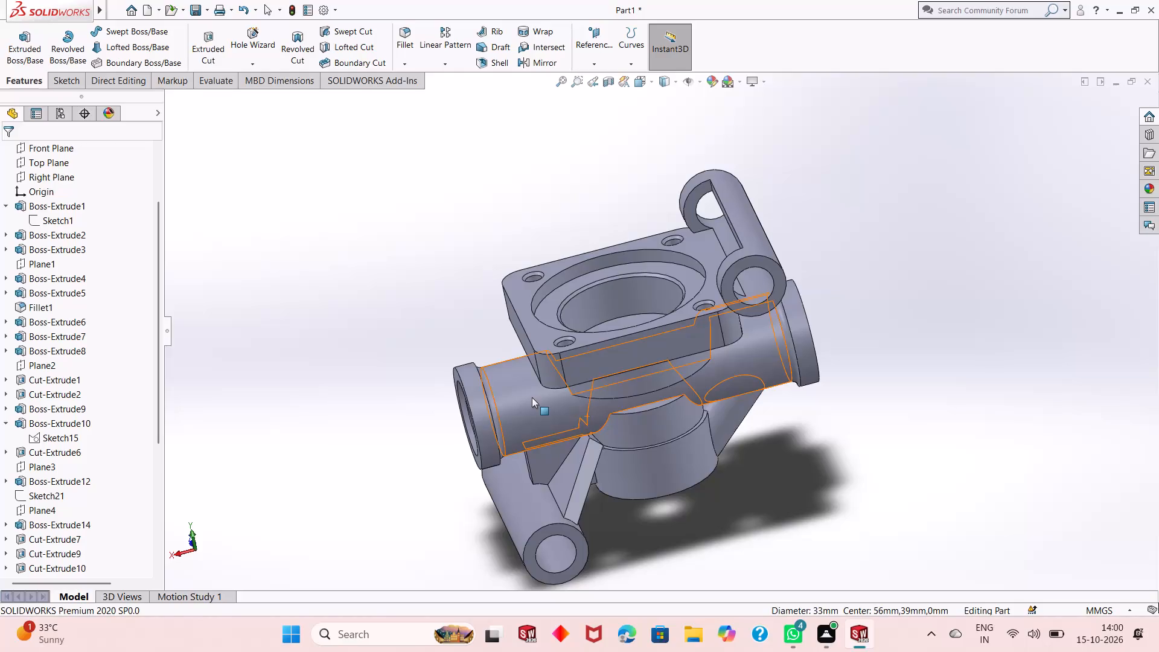
{"action": "middle_click_drag", "start_coordinate": [532, 397], "coordinate": [456, 434]}
{"action": "middle_click_drag", "start_coordinate": [538, 354], "coordinate": [538, 391]}
{"action": "scroll", "coordinate": [618, 316], "scroll_direction": "down", "scroll_amount": 2}
{"action": "scroll", "coordinate": [678, 358], "scroll_direction": "down", "scroll_amount": 1}
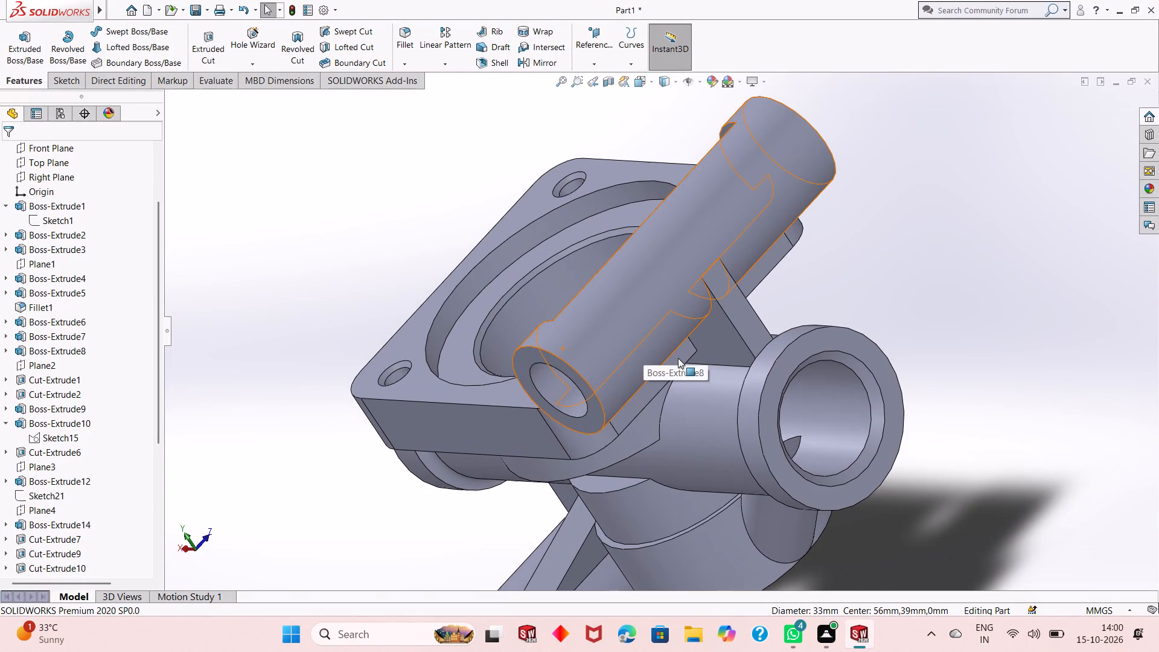
{"action": "scroll", "coordinate": [678, 358], "scroll_direction": "down", "scroll_amount": 1}
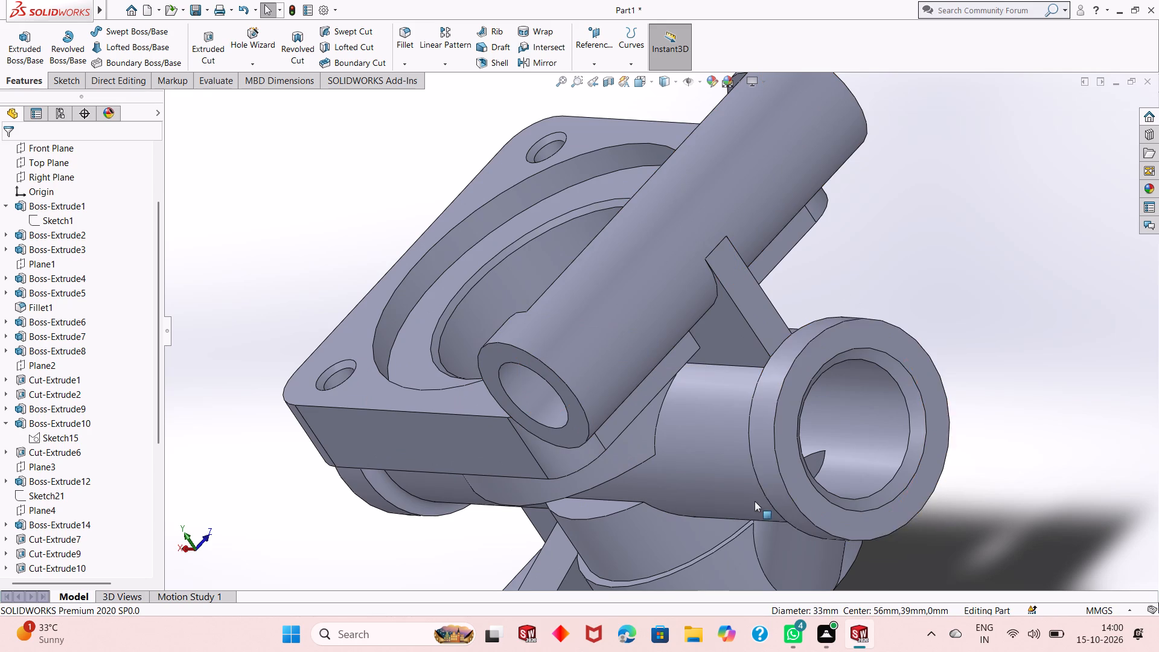
{"action": "scroll", "coordinate": [752, 493], "scroll_direction": "up", "scroll_amount": 1}
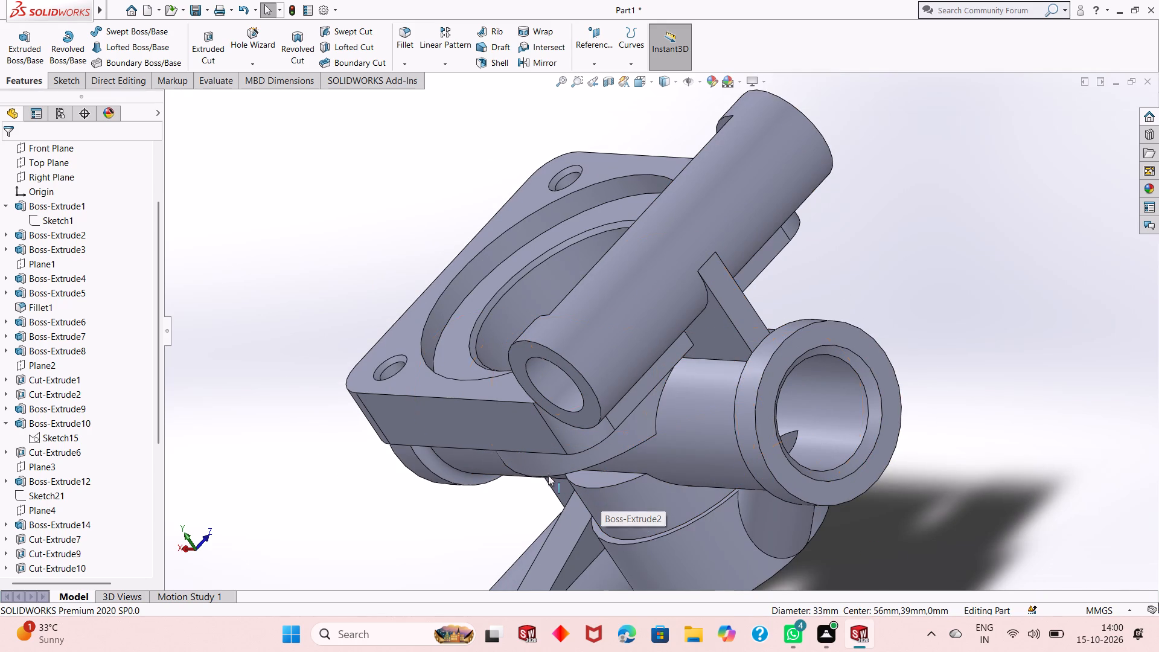
Edit the pipe-collar fillet to also round the edge where the lower cylindrical neck meets the horizontal pipe, at 2.5 mm radius.
{"action": "scroll", "coordinate": [43, 537], "scroll_direction": "down", "scroll_amount": 4}
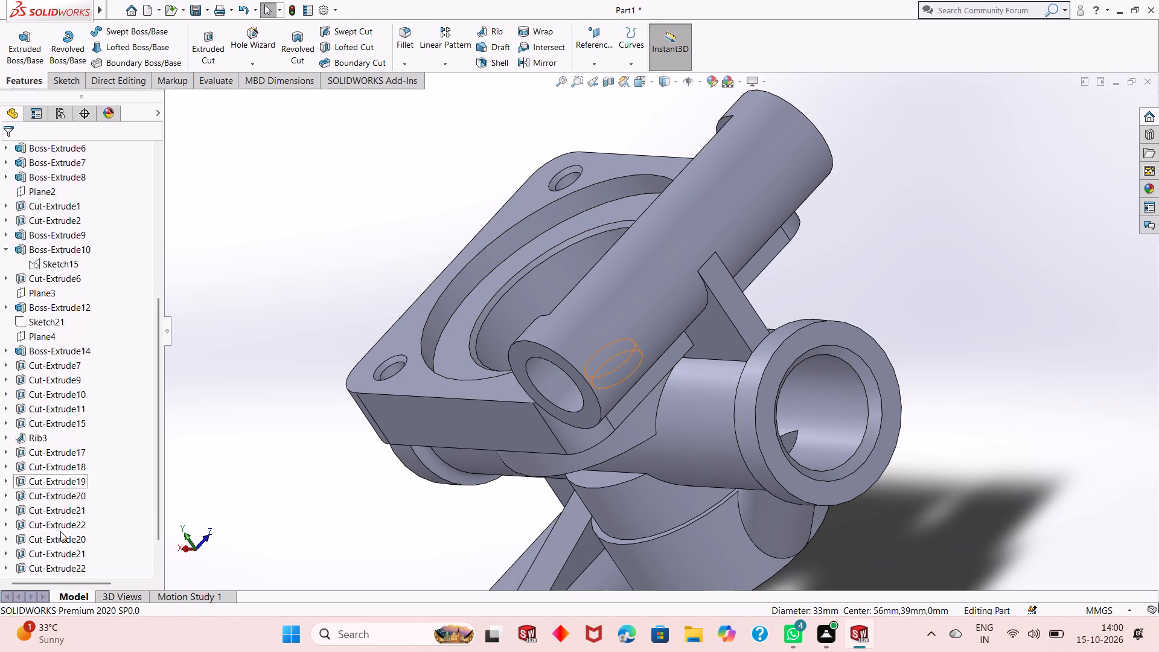
{"action": "scroll", "coordinate": [60, 531], "scroll_direction": "down", "scroll_amount": 5}
{"action": "key", "text": "Escape"}
{"action": "key", "text": "Escape"}
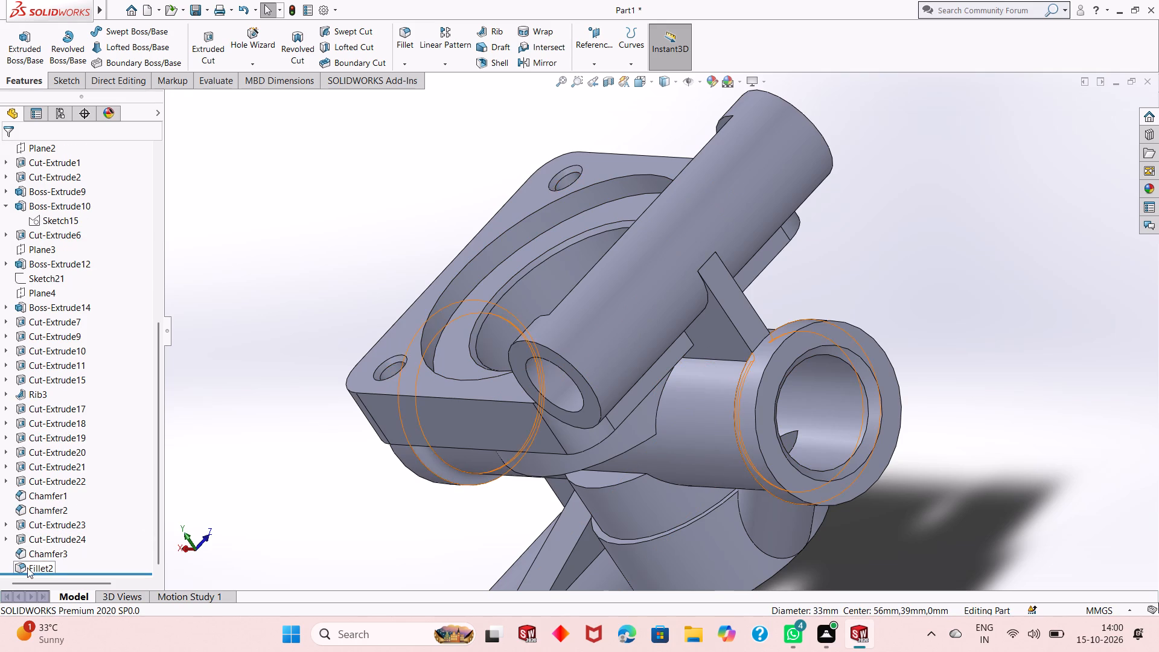
{"action": "left_click", "coordinate": [39, 569]}
{"action": "left_click", "coordinate": [48, 534]}
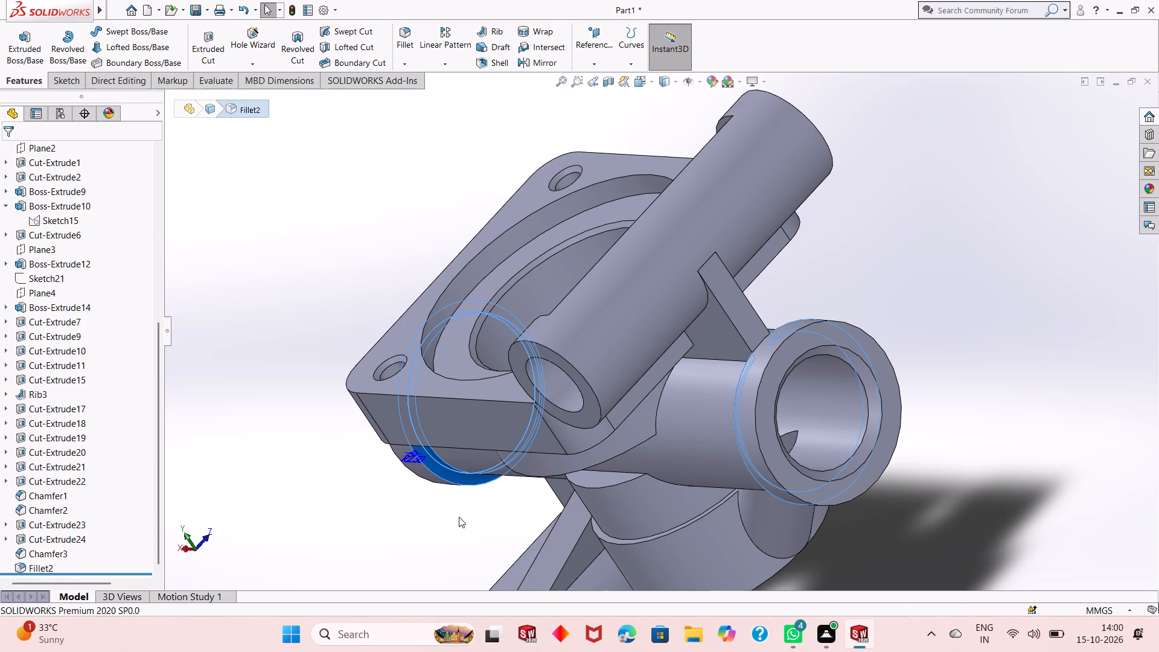
{"action": "left_click", "coordinate": [611, 488]}
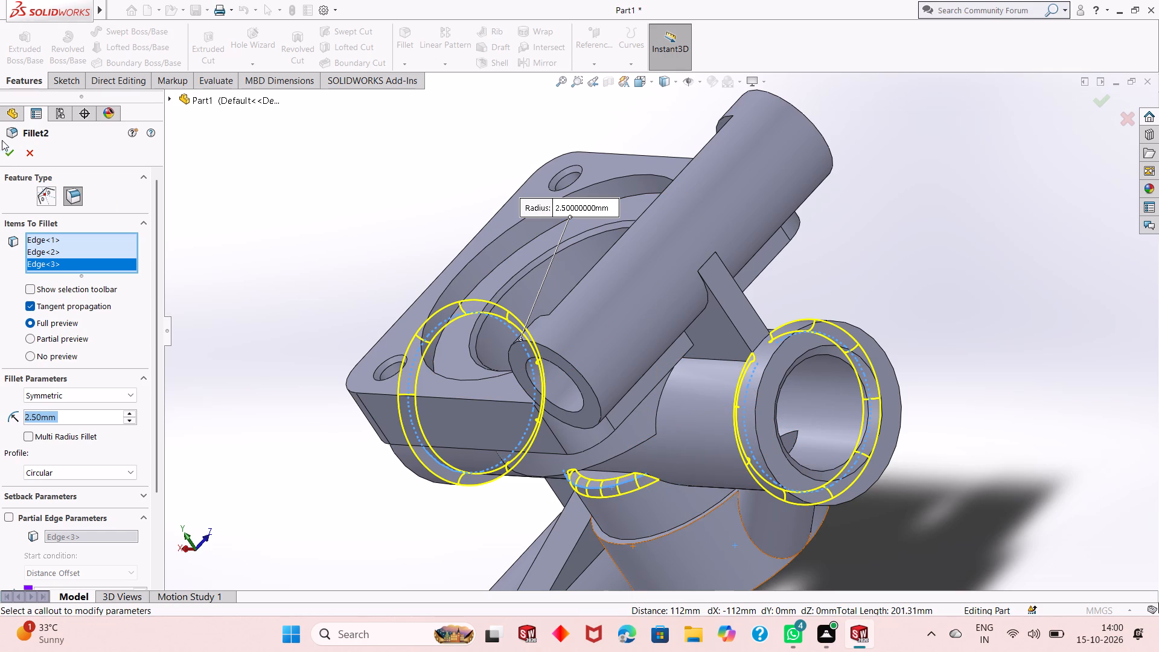
{"action": "left_click", "coordinate": [11, 155]}
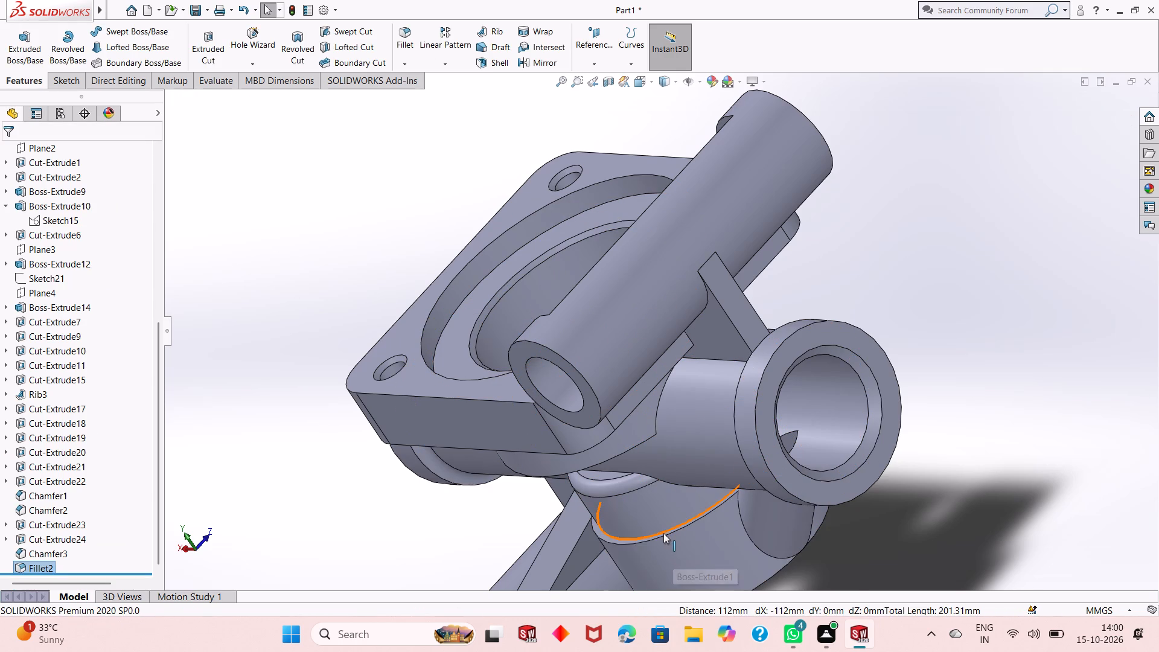
Examine the filleted neck, horizontal pipe, square flange and tubes of the valve body from several angles.
{"action": "scroll", "coordinate": [663, 533], "scroll_direction": "up", "scroll_amount": 1}
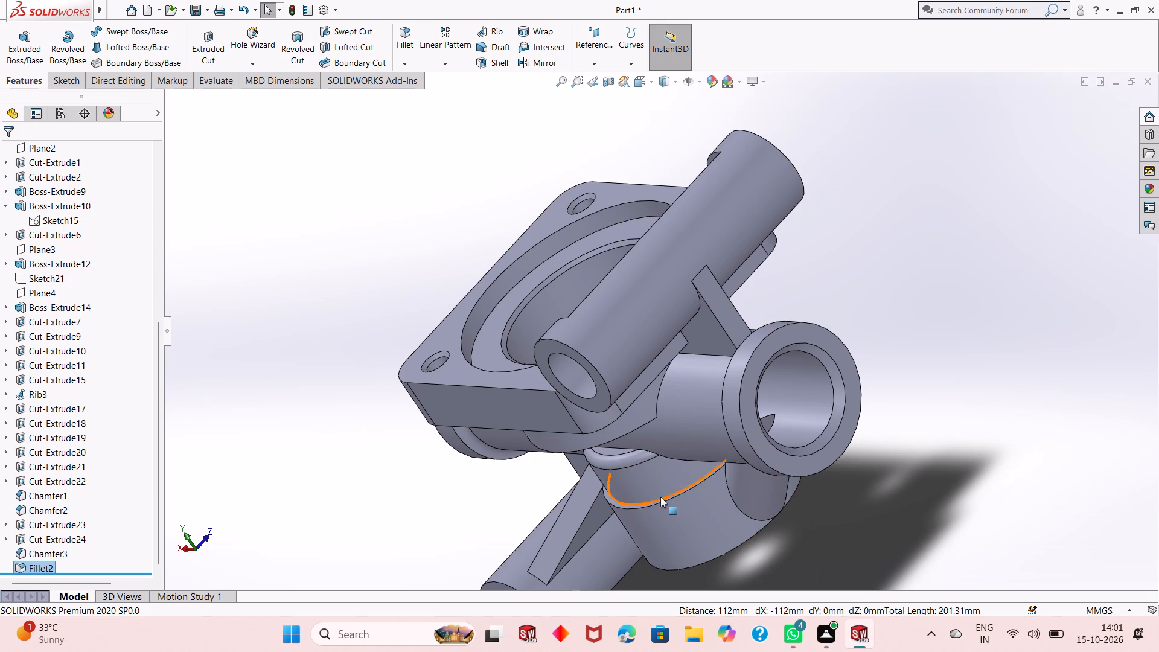
{"action": "middle_click_drag", "start_coordinate": [669, 479], "coordinate": [691, 380]}
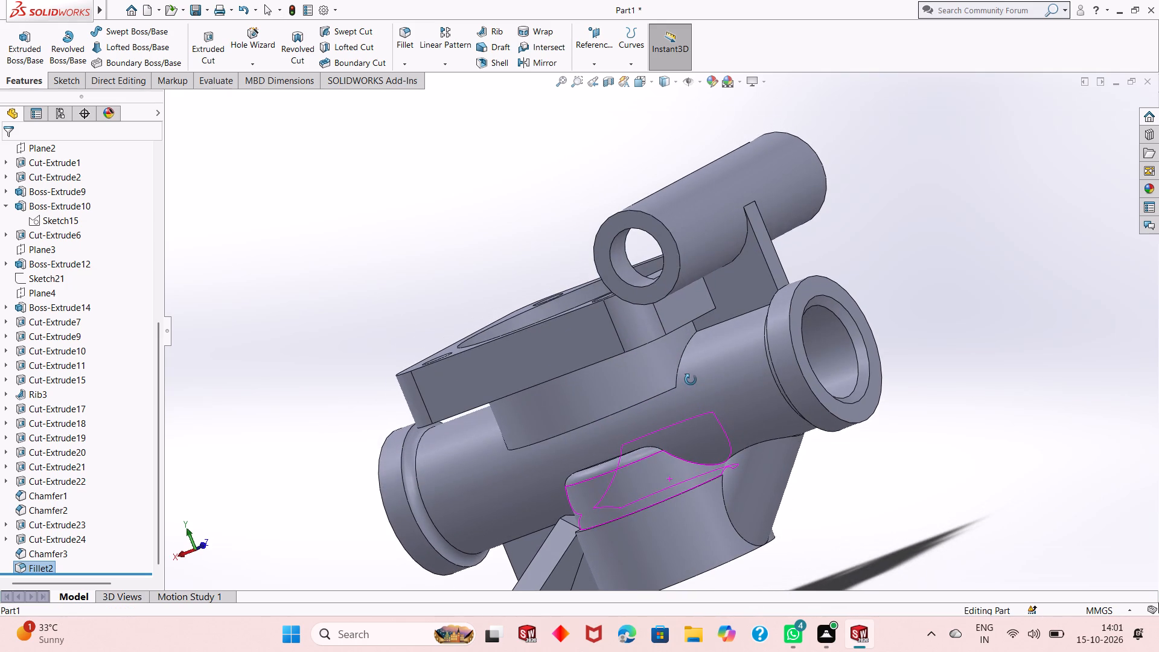
{"action": "middle_click_drag", "start_coordinate": [691, 380], "coordinate": [718, 344]}
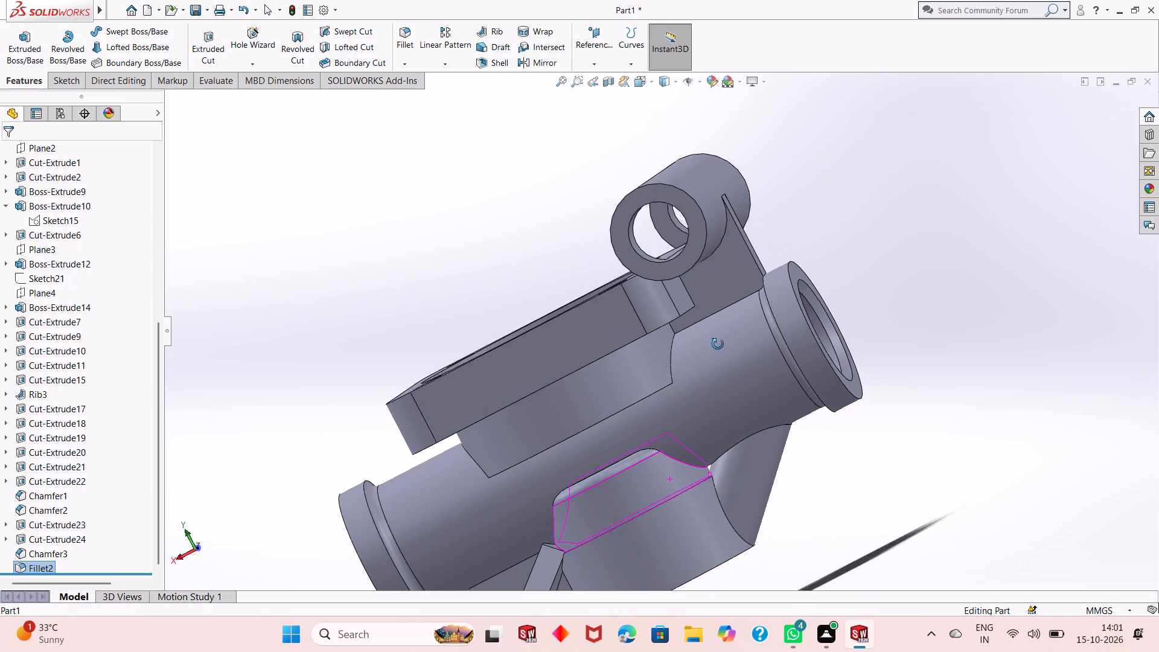
{"action": "middle_click_drag", "start_coordinate": [718, 344], "coordinate": [729, 377]}
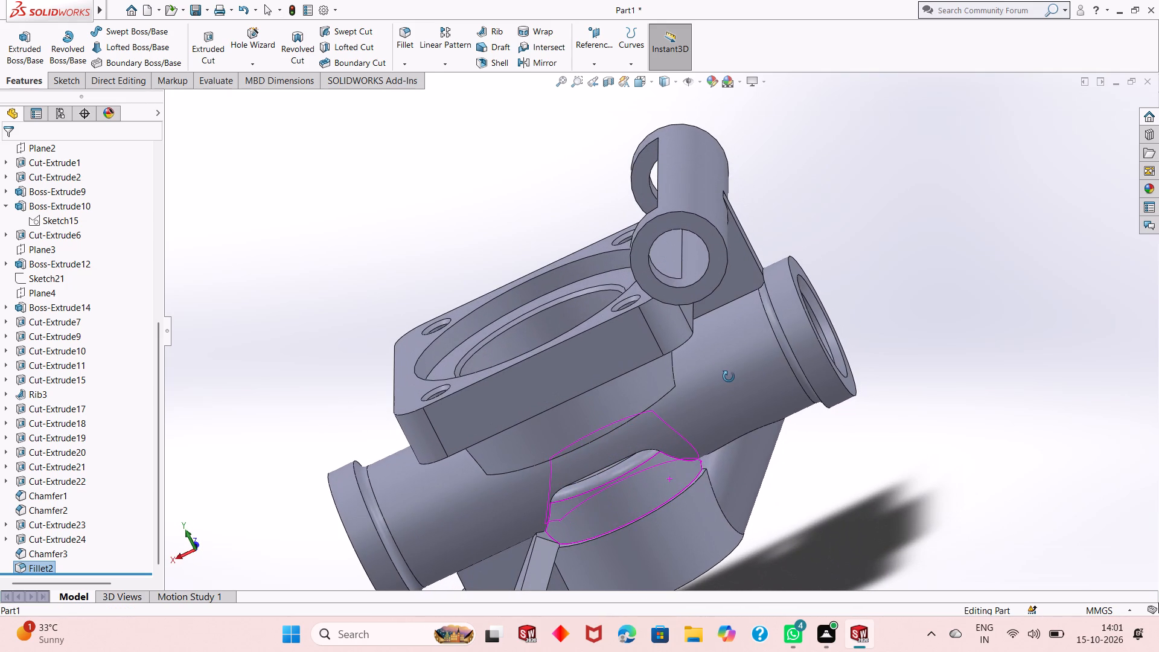
{"action": "middle_click_drag", "start_coordinate": [729, 377], "coordinate": [742, 368]}
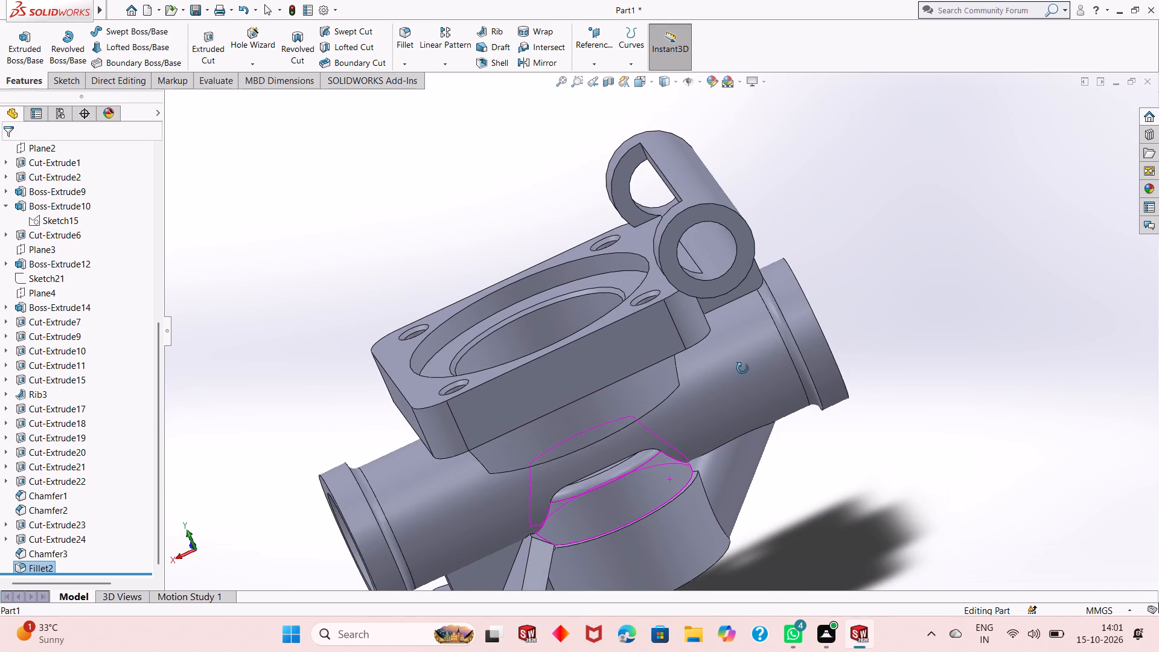
{"action": "middle_click_drag", "start_coordinate": [742, 368], "coordinate": [767, 311]}
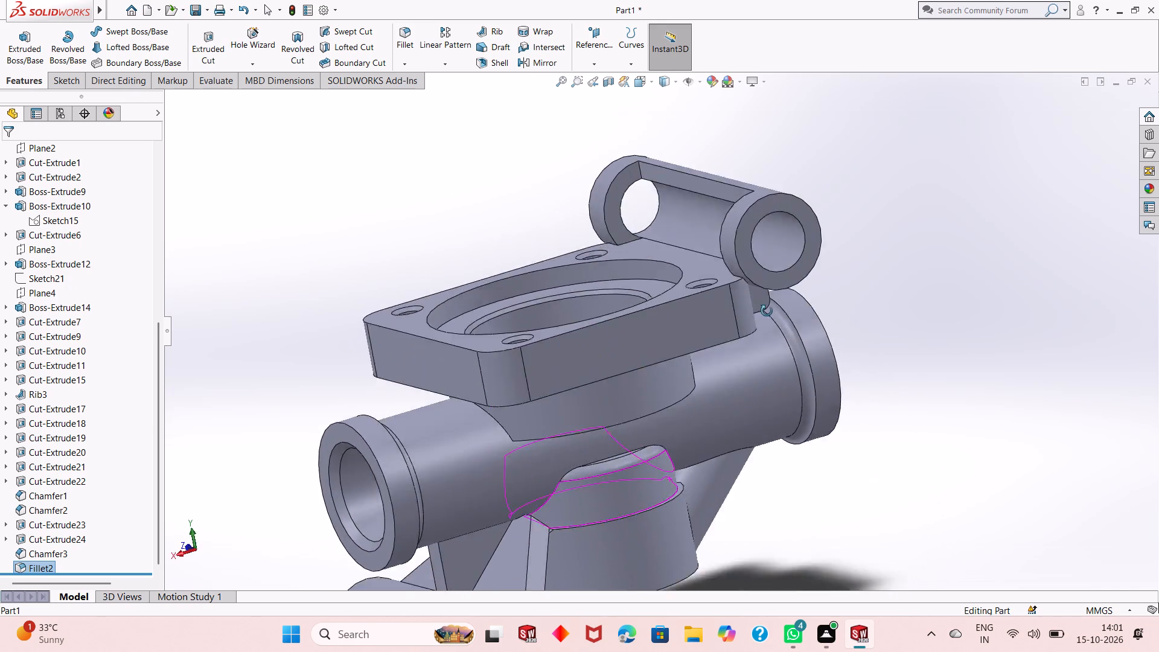
{"action": "middle_click_drag", "start_coordinate": [767, 311], "coordinate": [778, 324]}
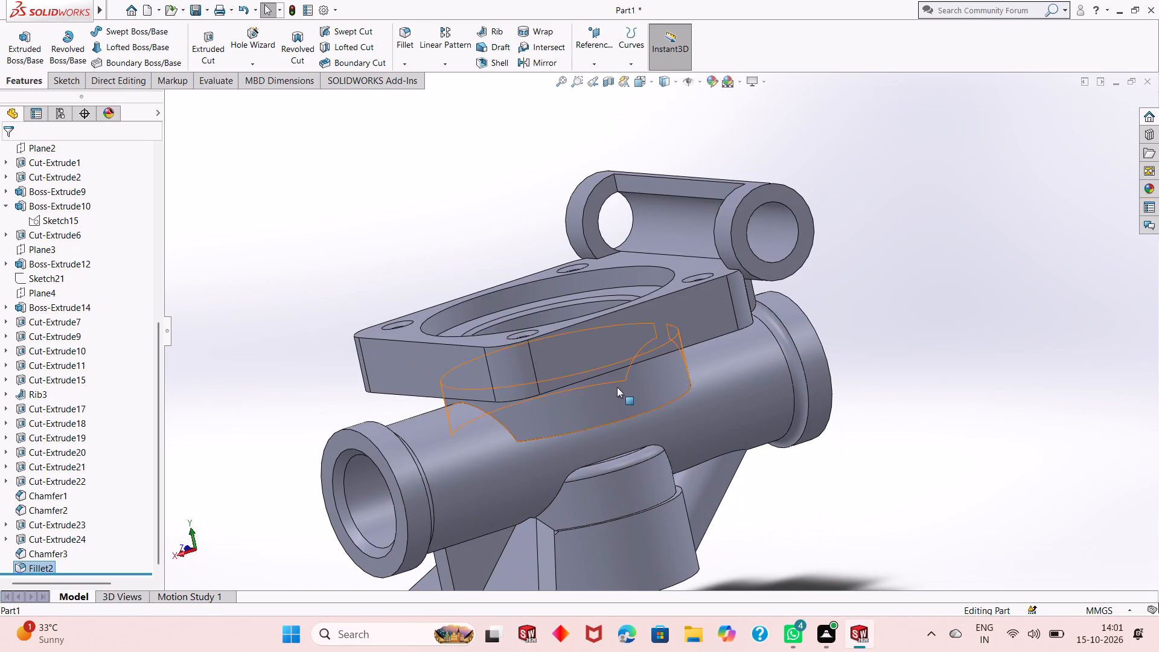
{"action": "scroll", "coordinate": [617, 387], "scroll_direction": "up", "scroll_amount": 2}
{"action": "middle_click_drag", "start_coordinate": [621, 416], "coordinate": [598, 418]}
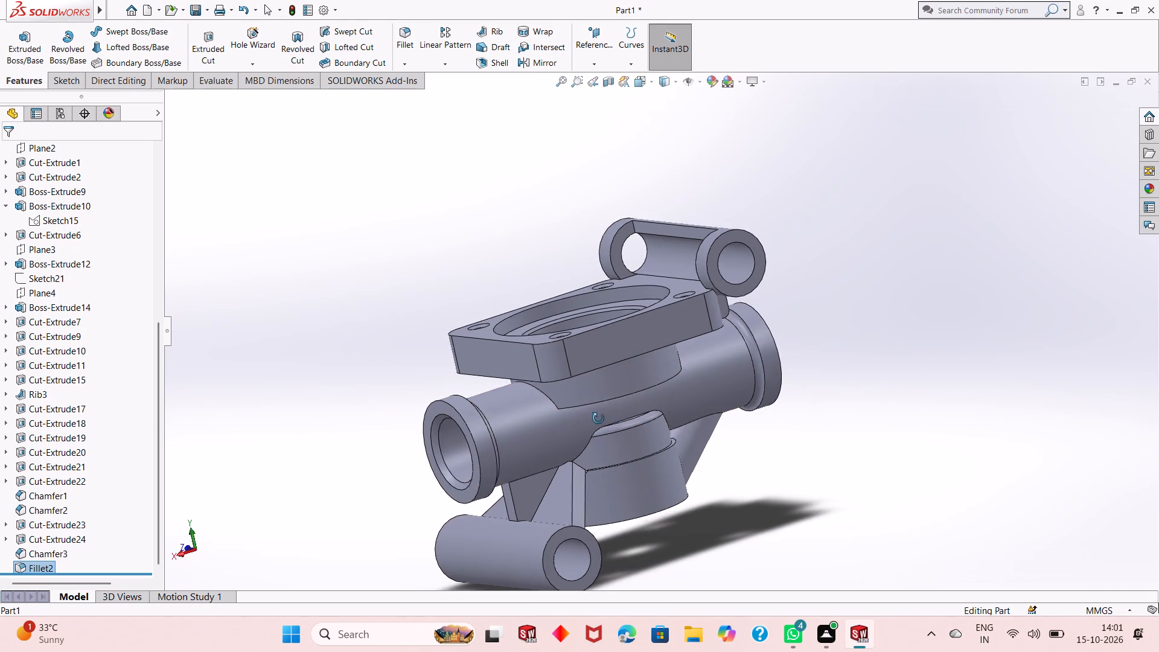
{"action": "middle_click_drag", "start_coordinate": [598, 418], "coordinate": [591, 479]}
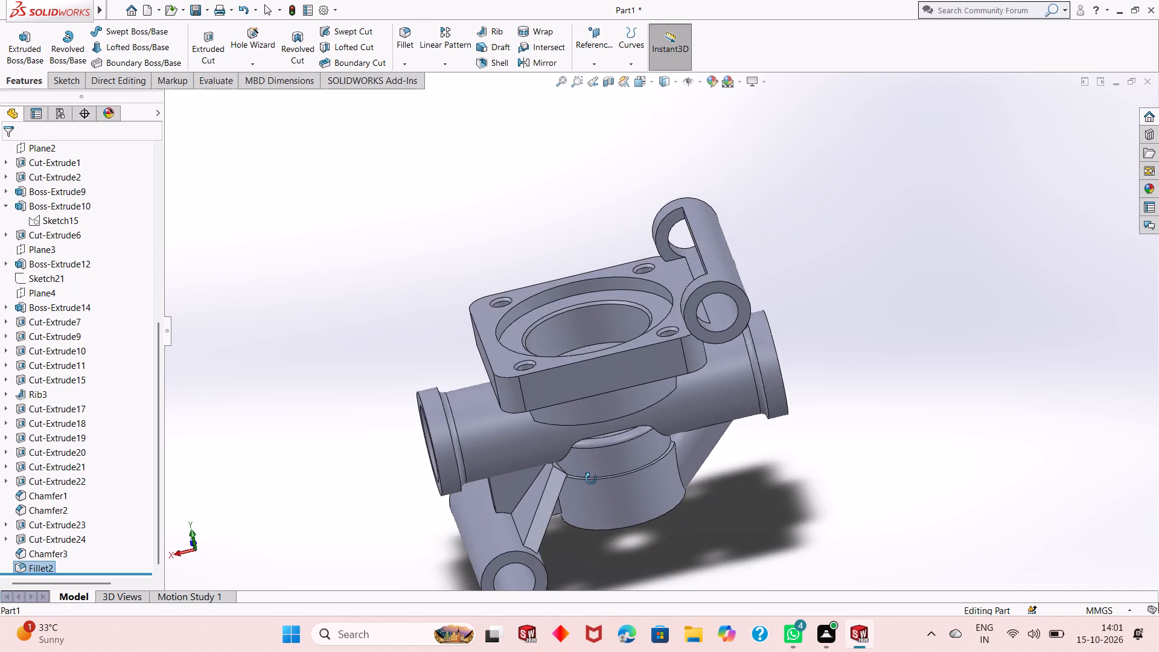
{"action": "middle_click_drag", "start_coordinate": [591, 479], "coordinate": [590, 455]}
{"action": "scroll", "coordinate": [602, 348], "scroll_direction": "down", "scroll_amount": 2}
{"action": "scroll", "coordinate": [611, 416], "scroll_direction": "up", "scroll_amount": 2}
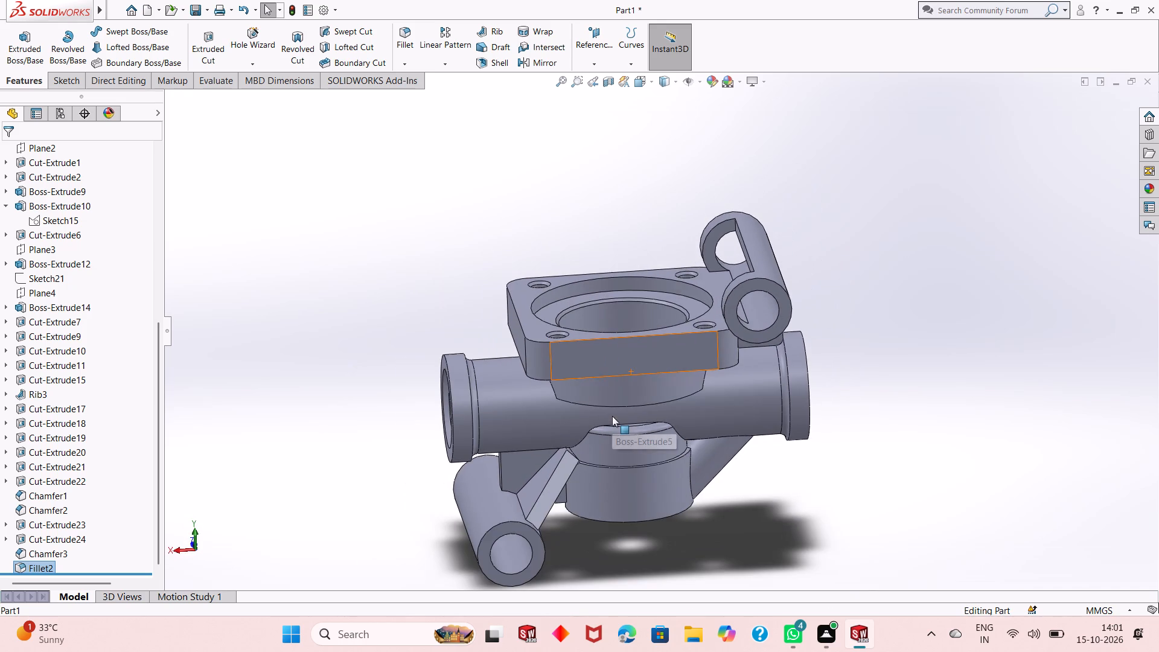
{"action": "middle_click_drag", "start_coordinate": [614, 413], "coordinate": [633, 418]}
{"action": "middle_click_drag", "start_coordinate": [637, 410], "coordinate": [637, 409]}
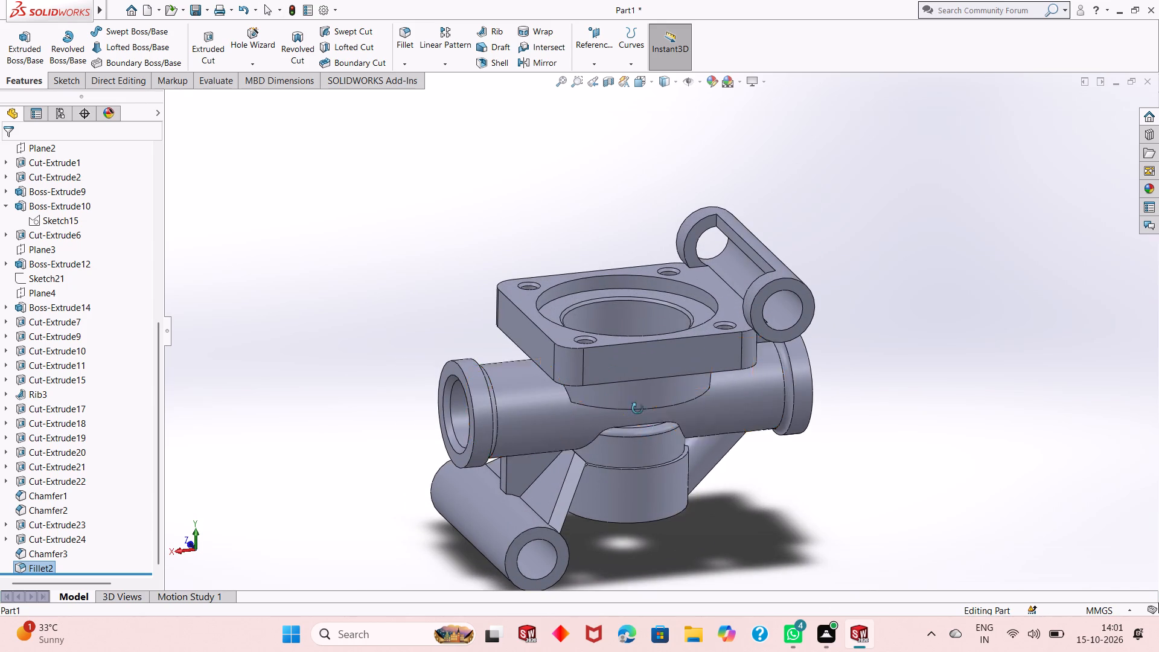
{"action": "middle_click_drag", "start_coordinate": [637, 409], "coordinate": [654, 438]}
{"action": "key", "text": "Escape"}
{"action": "key", "text": "Escape"}
Set the whole part's colour to the light grey standard swatch with red value 192.
{"action": "left_click", "coordinate": [710, 81]}
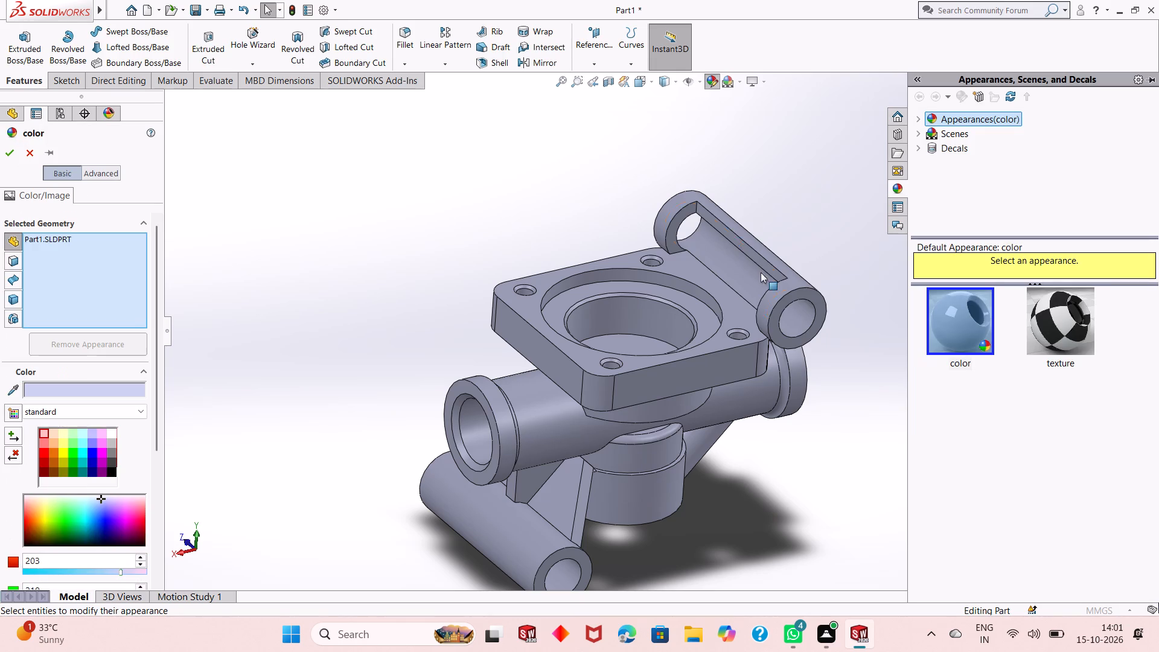
{"action": "left_click", "coordinate": [109, 449]}
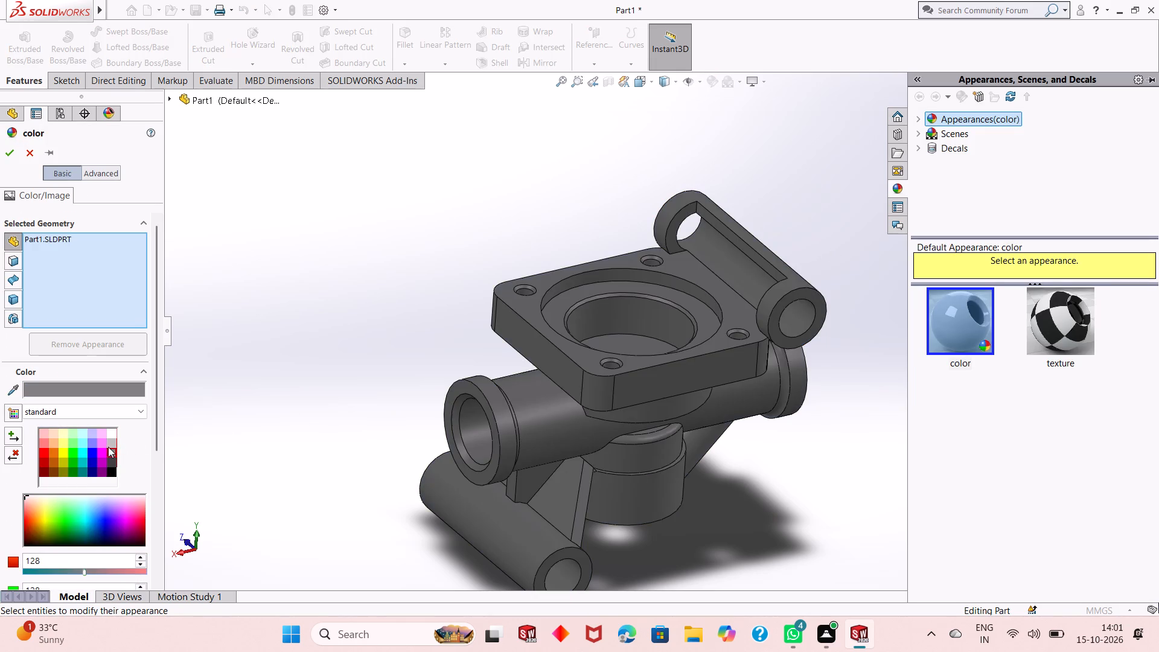
{"action": "left_click", "coordinate": [110, 443]}
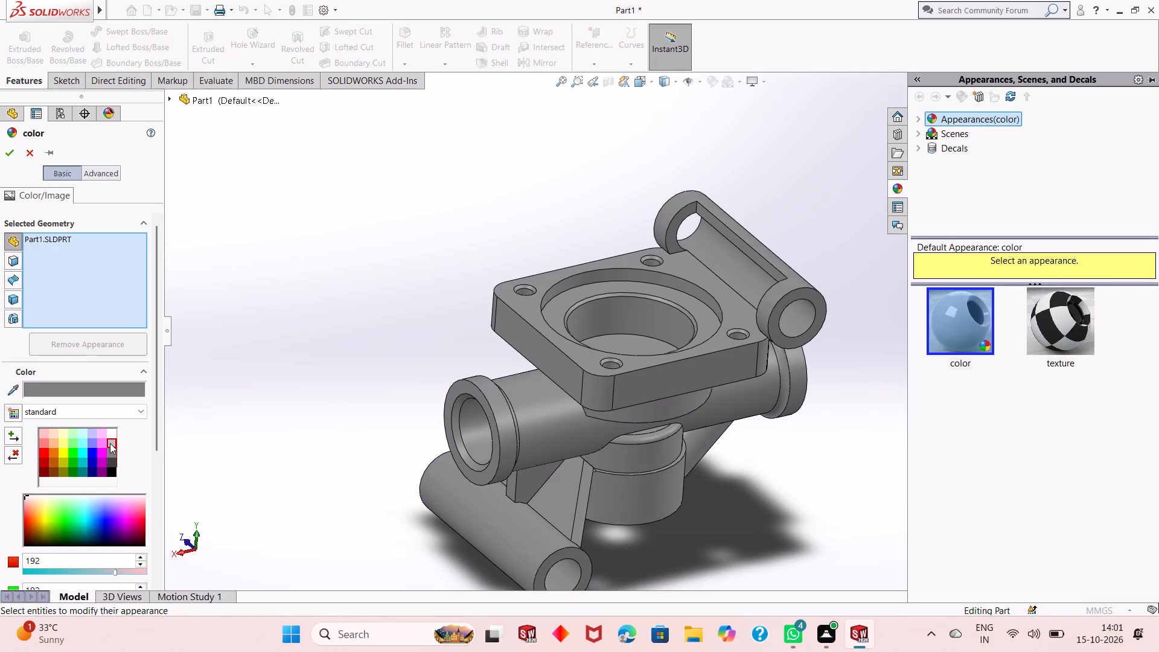
{"action": "left_click", "coordinate": [115, 433]}
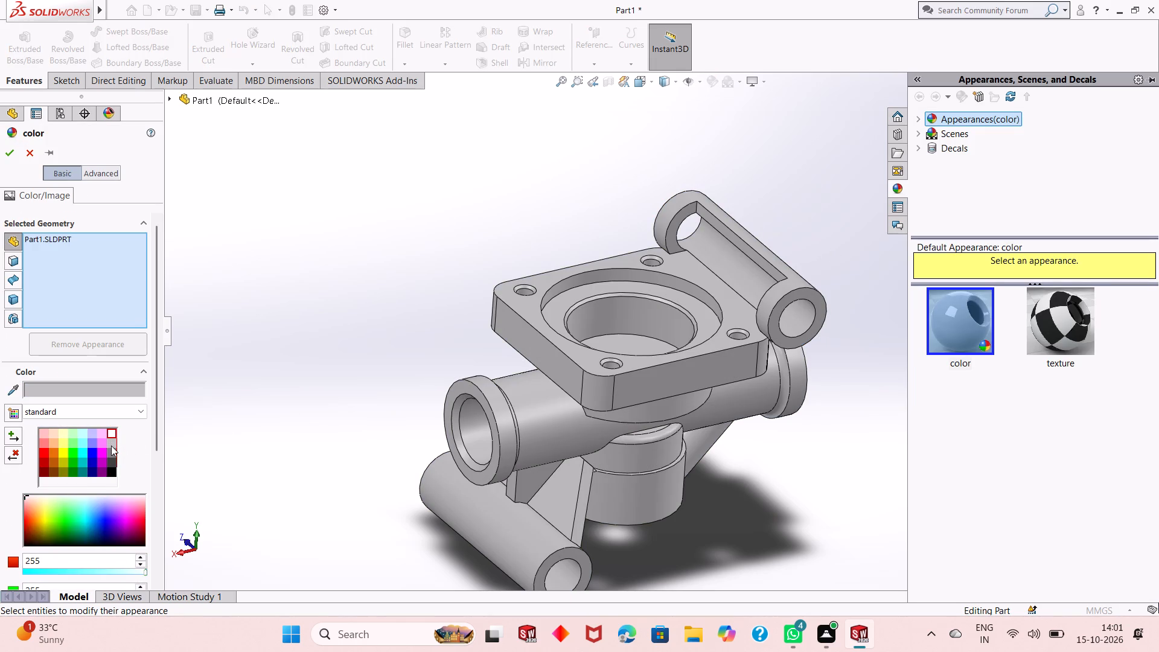
{"action": "left_click", "coordinate": [111, 446]}
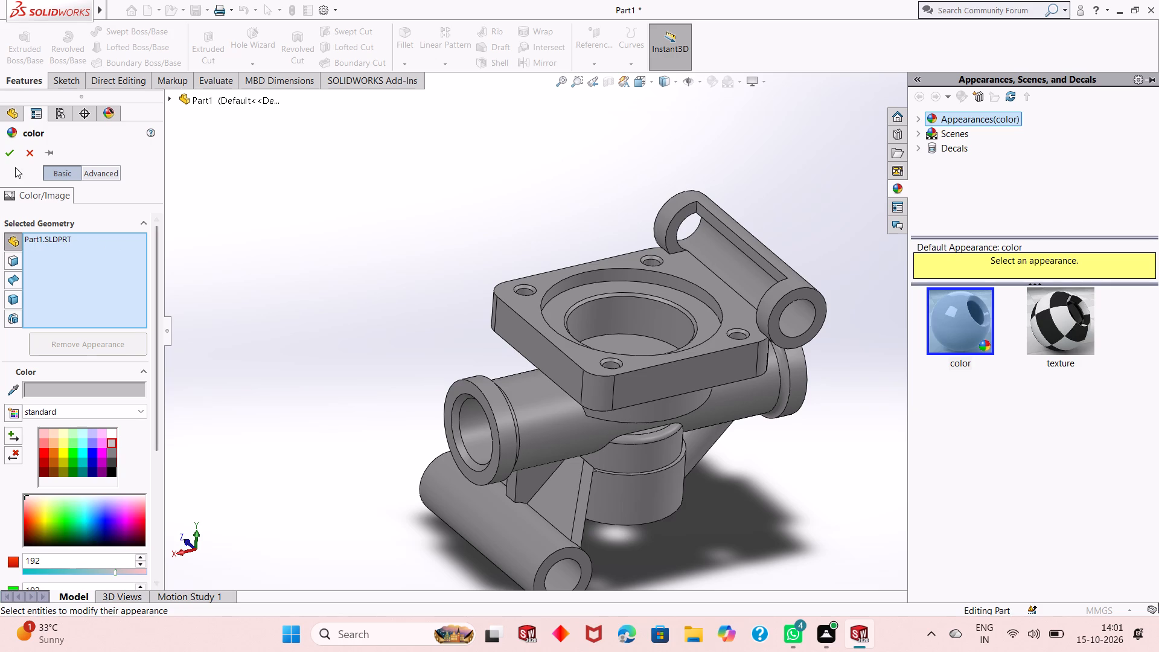
{"action": "left_click", "coordinate": [6, 150]}
{"action": "key", "text": "Escape"}
Apply the polished aluminum metal appearance to the Cut-Extrude2 feature inside the upper slotted tube.
{"action": "scroll", "coordinate": [677, 406], "scroll_direction": "up", "scroll_amount": 2}
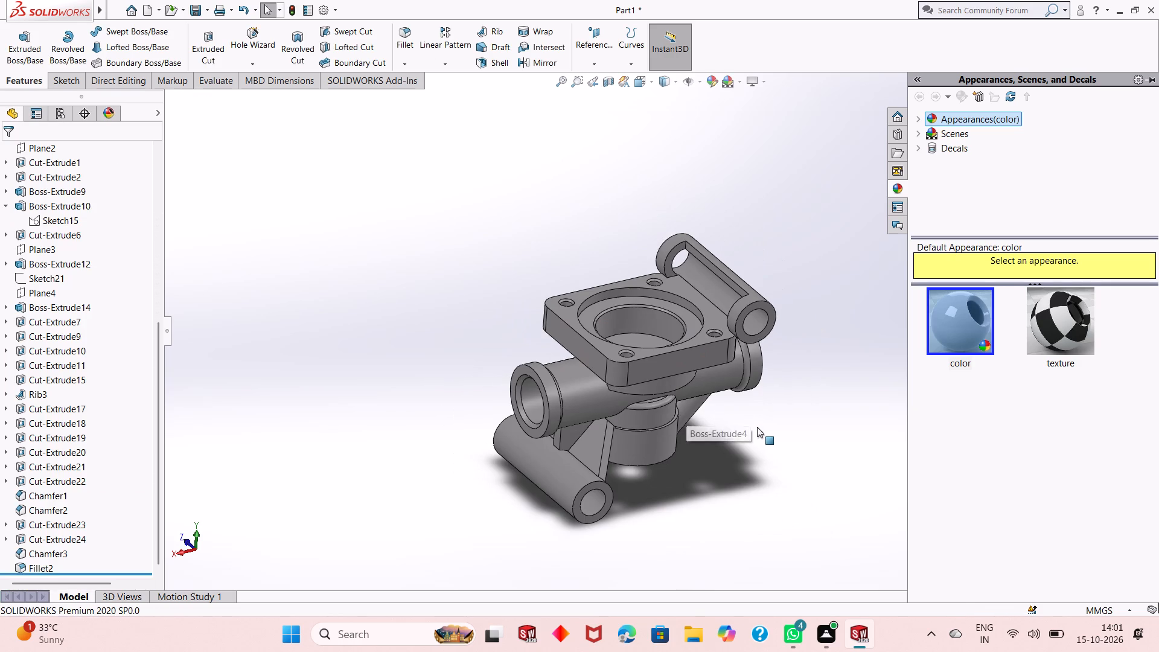
{"action": "left_click", "coordinate": [757, 427]}
{"action": "scroll", "coordinate": [690, 396], "scroll_direction": "up", "scroll_amount": 1}
{"action": "middle_click_drag", "start_coordinate": [689, 395], "coordinate": [657, 451]}
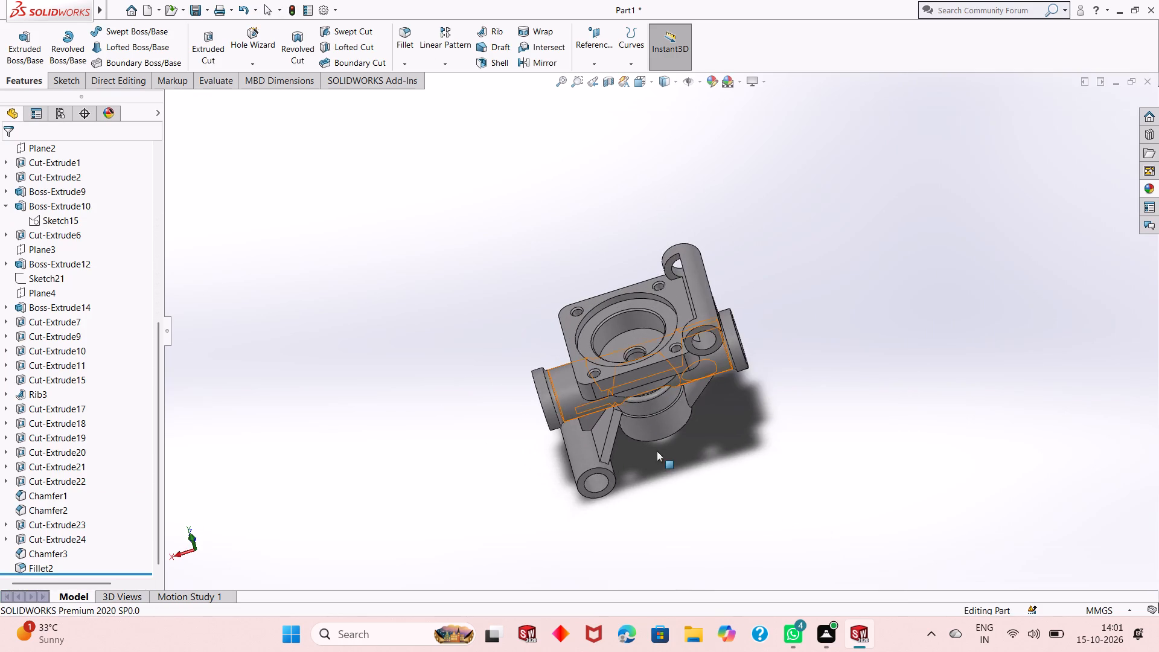
{"action": "scroll", "coordinate": [628, 382], "scroll_direction": "down", "scroll_amount": 2}
{"action": "middle_click_drag", "start_coordinate": [673, 423], "coordinate": [695, 357]}
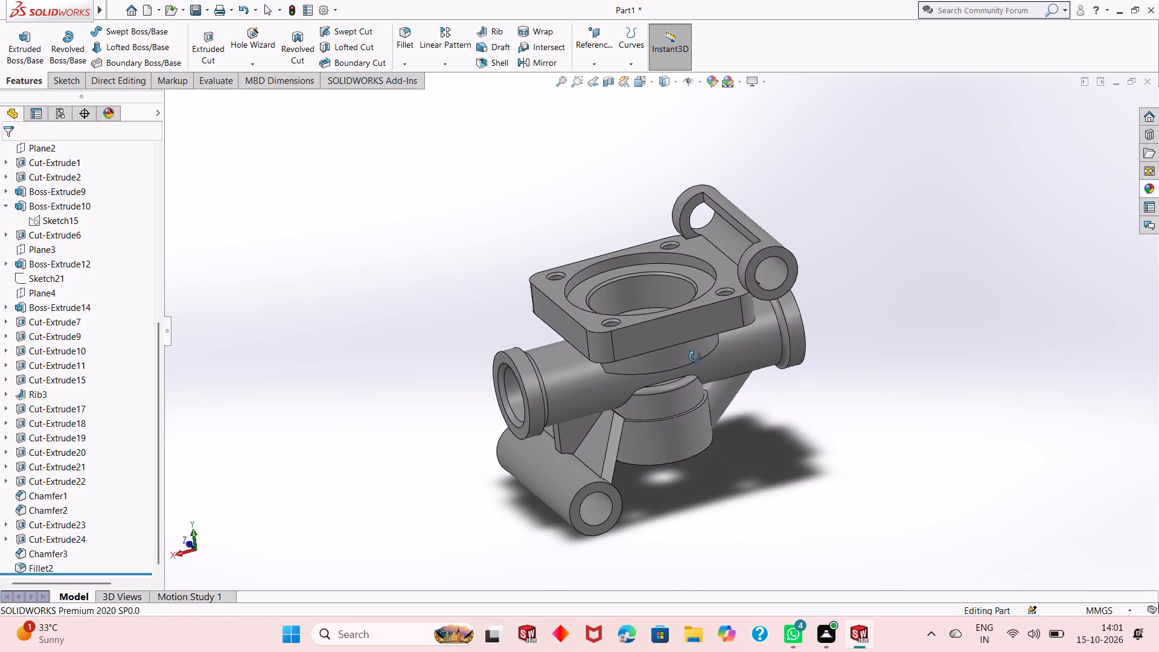
{"action": "middle_click_drag", "start_coordinate": [695, 357], "coordinate": [695, 357]}
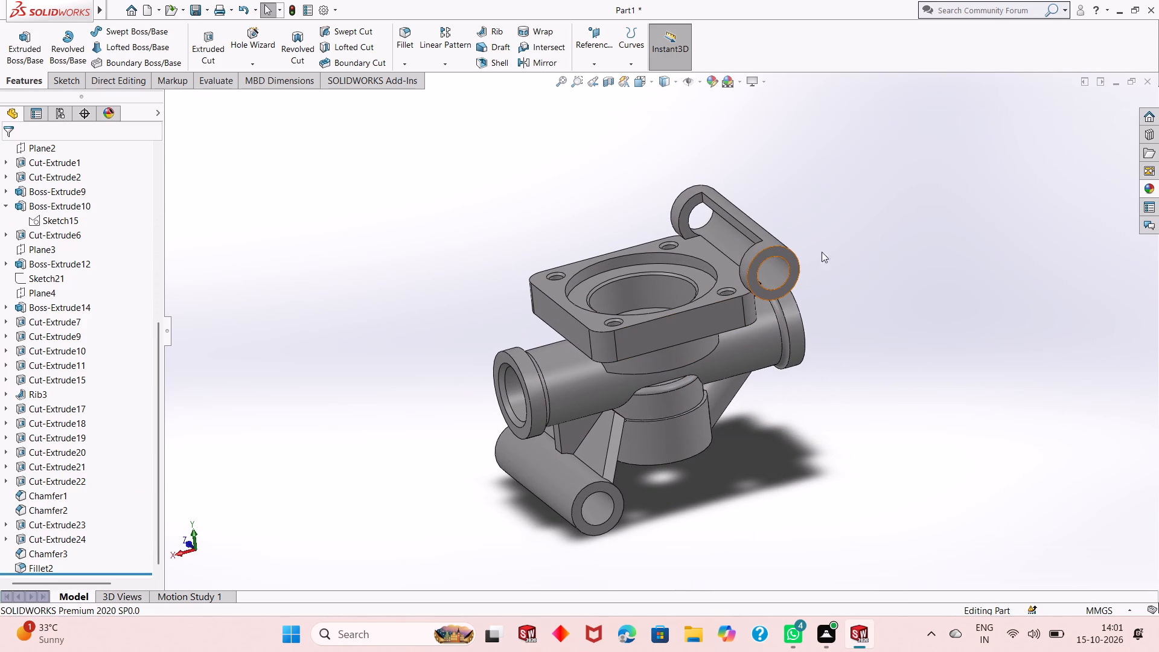
{"action": "left_click", "coordinate": [1147, 194]}
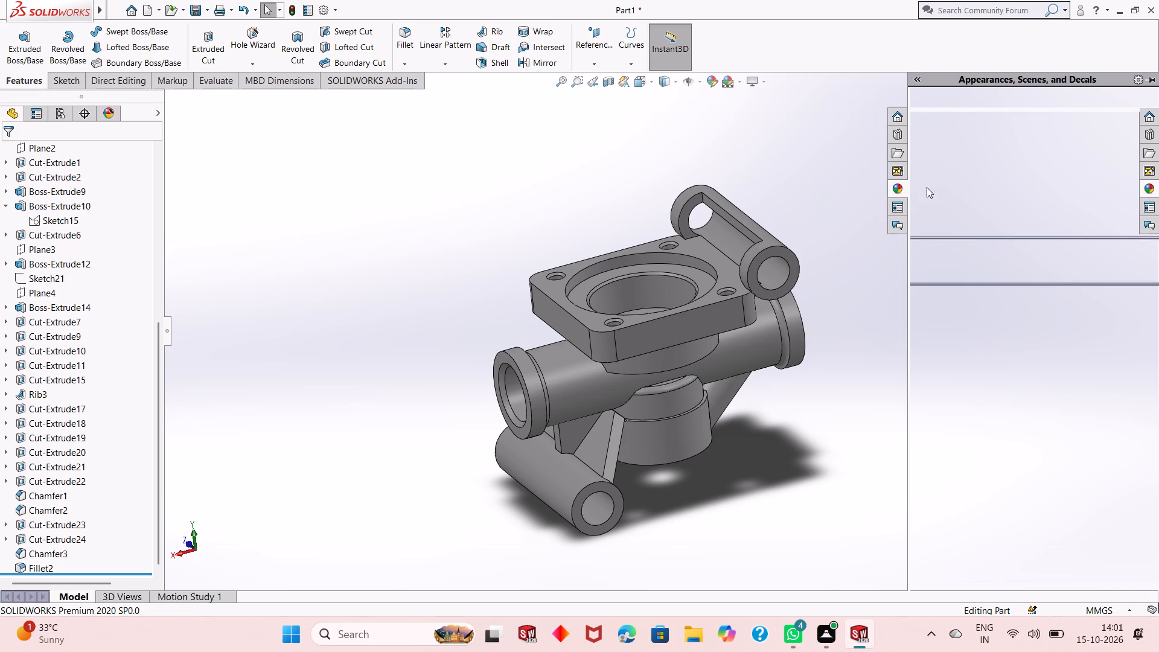
{"action": "left_click", "coordinate": [919, 119]}
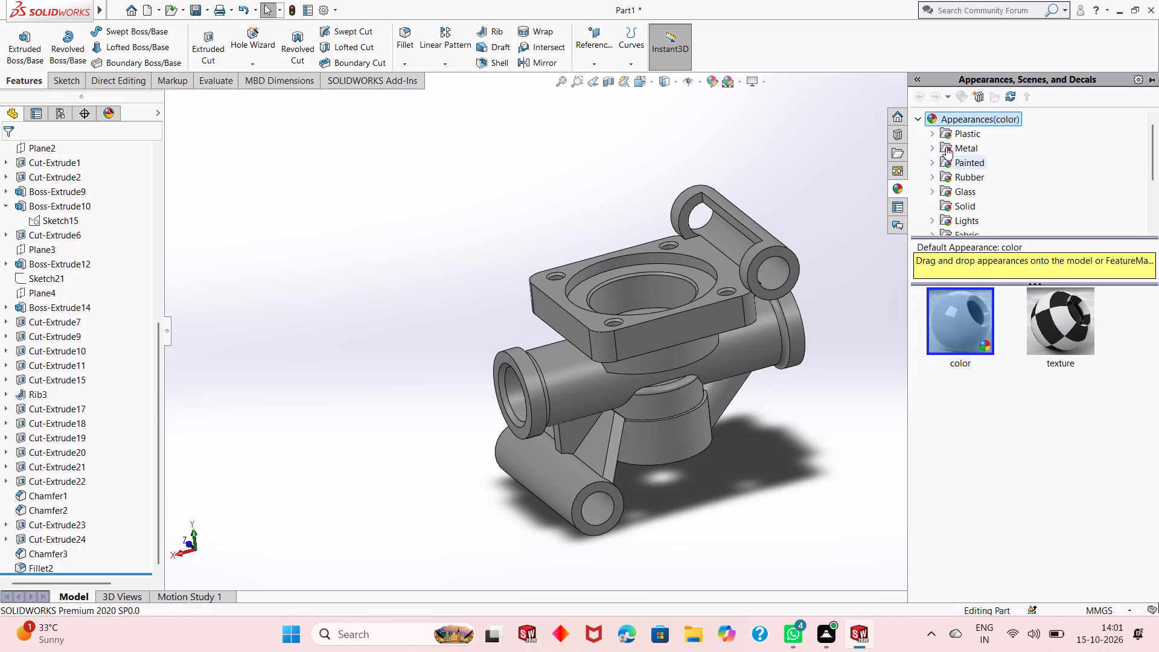
{"action": "left_click", "coordinate": [946, 147]}
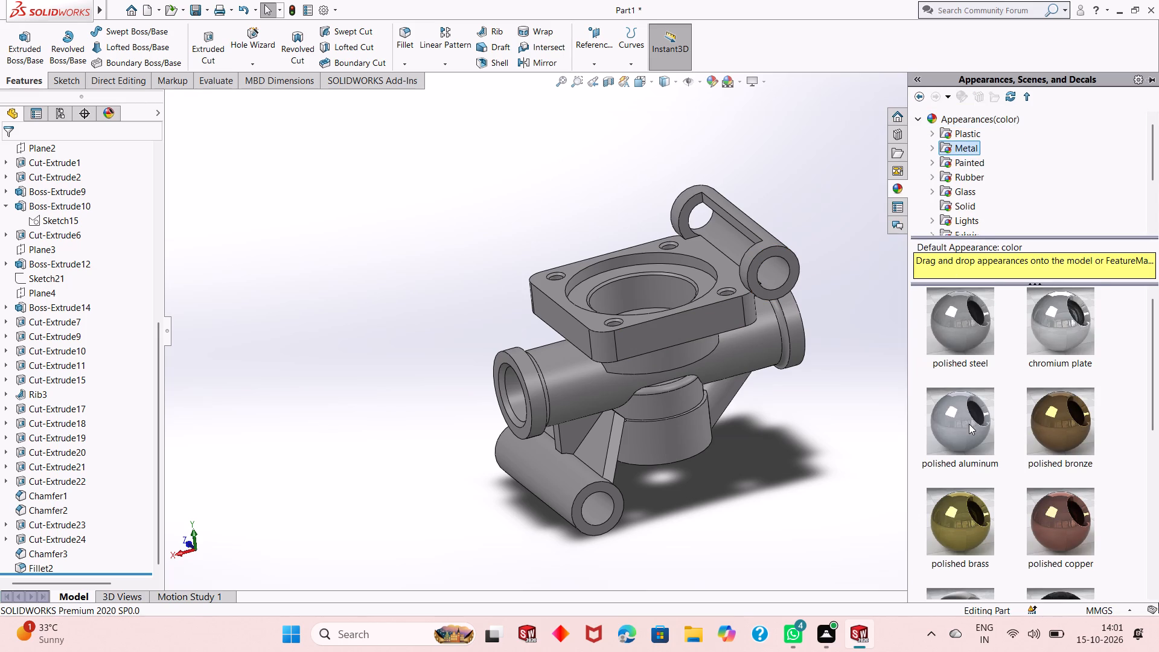
{"action": "left_click_drag", "start_coordinate": [969, 424], "coordinate": [773, 266]}
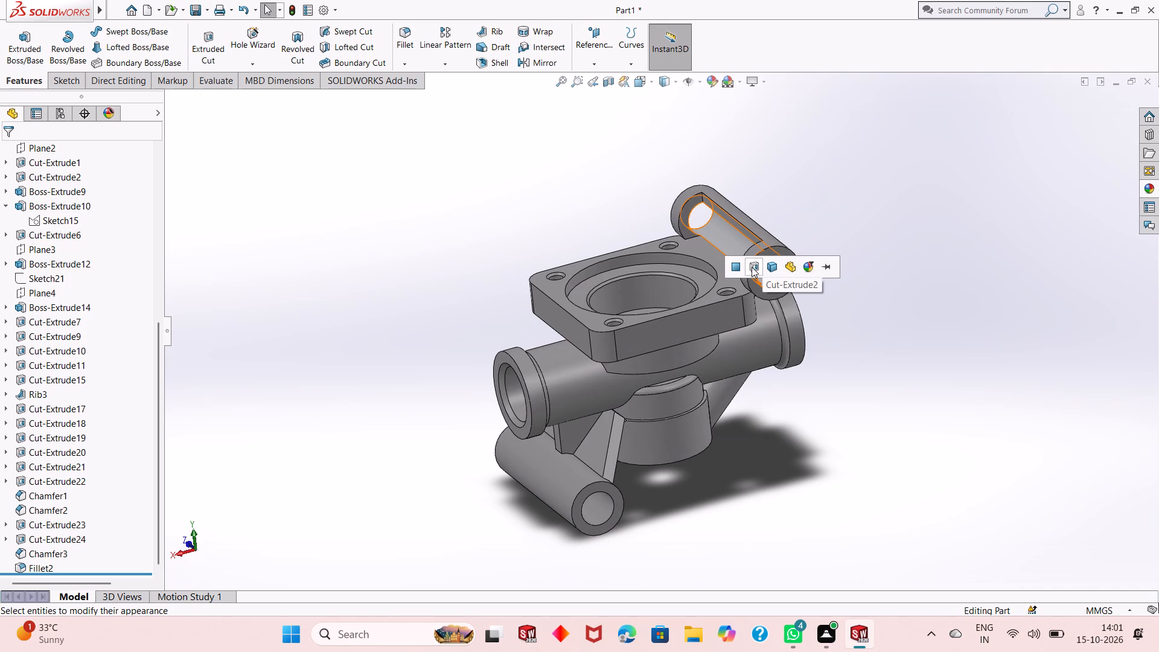
{"action": "left_click", "coordinate": [752, 267]}
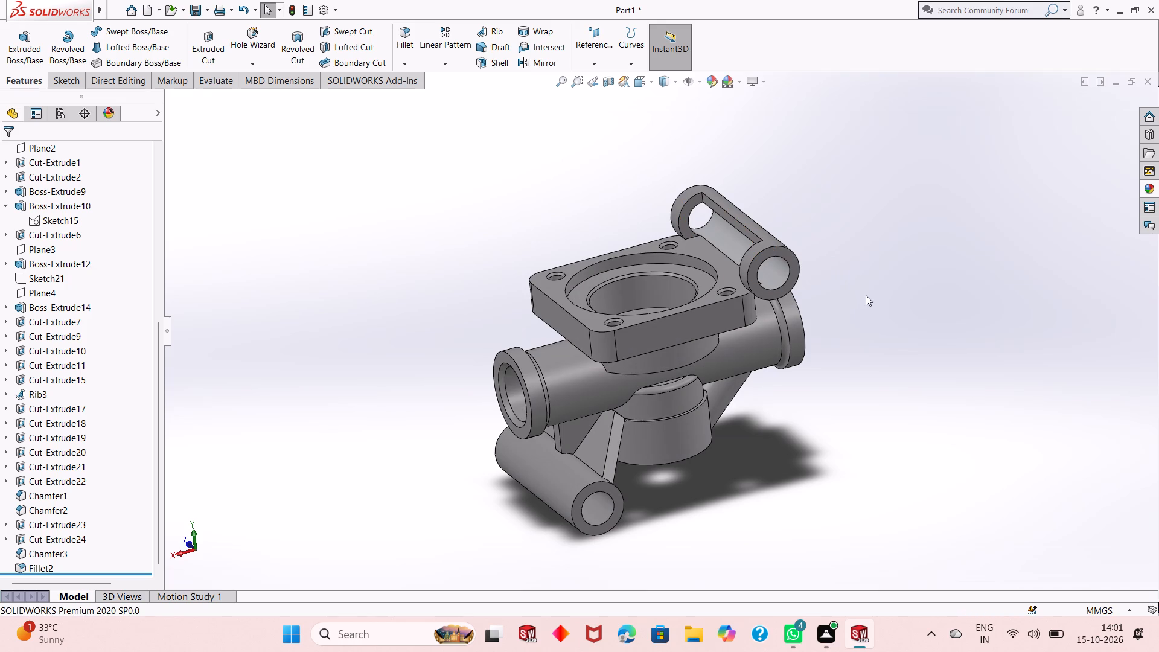
Apply the polished aluminum appearance to the bore of the lower tube.
{"action": "left_click", "coordinate": [1141, 187]}
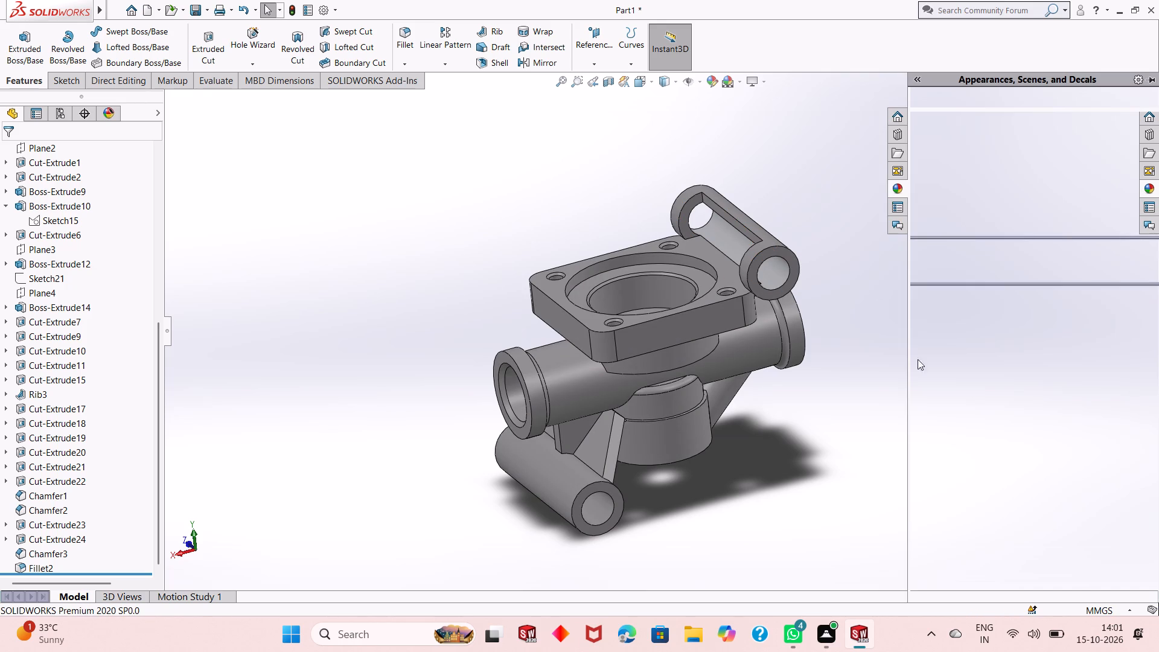
{"action": "left_click_drag", "start_coordinate": [949, 425], "coordinate": [590, 503]}
{"action": "left_click", "coordinate": [590, 503]}
Apply the polished aluminum appearance to the wide bore at the horizontal pipe's open end.
{"action": "middle_click_drag", "start_coordinate": [490, 430], "coordinate": [625, 402]}
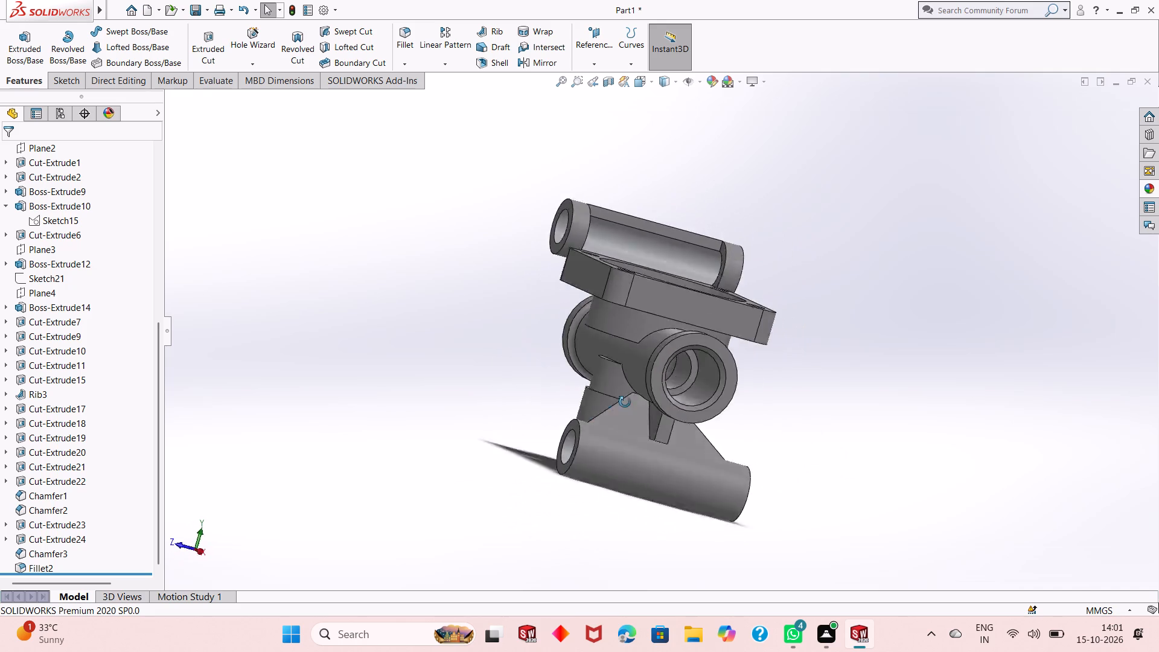
{"action": "middle_click_drag", "start_coordinate": [625, 402], "coordinate": [614, 454]}
{"action": "scroll", "coordinate": [632, 436], "scroll_direction": "down", "scroll_amount": 3}
{"action": "middle_click_drag", "start_coordinate": [730, 461], "coordinate": [733, 432]}
{"action": "scroll", "coordinate": [719, 378], "scroll_direction": "down", "scroll_amount": 2}
{"action": "left_click", "coordinate": [1153, 186]}
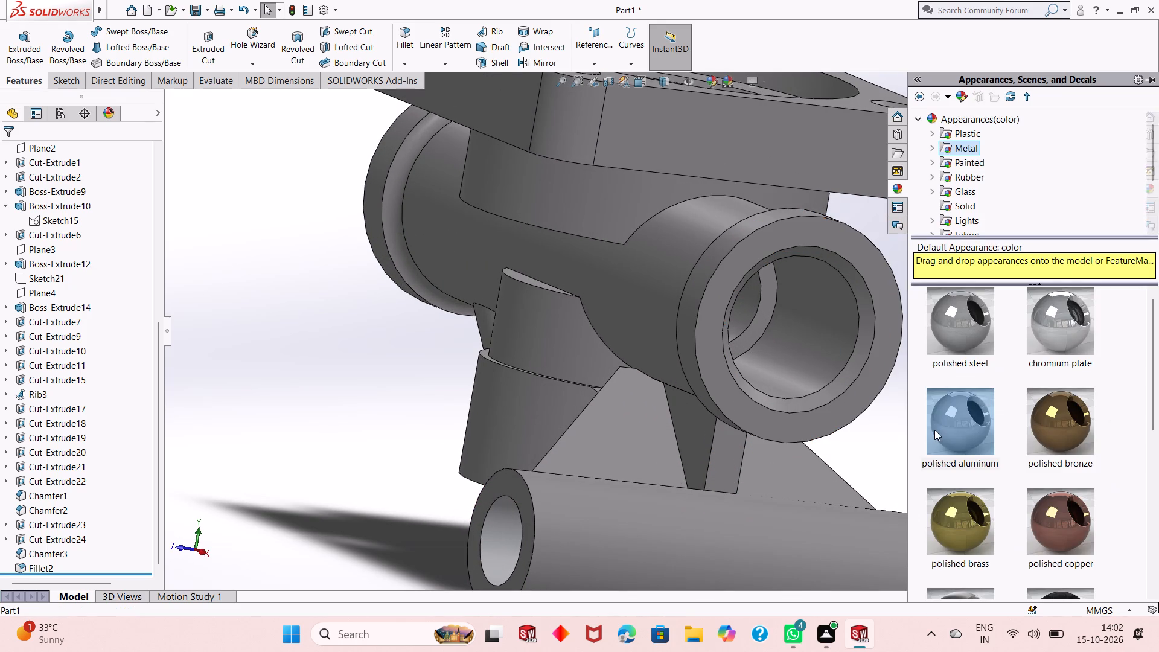
{"action": "left_click_drag", "start_coordinate": [958, 430], "coordinate": [810, 366]}
{"action": "left_click", "coordinate": [802, 369]}
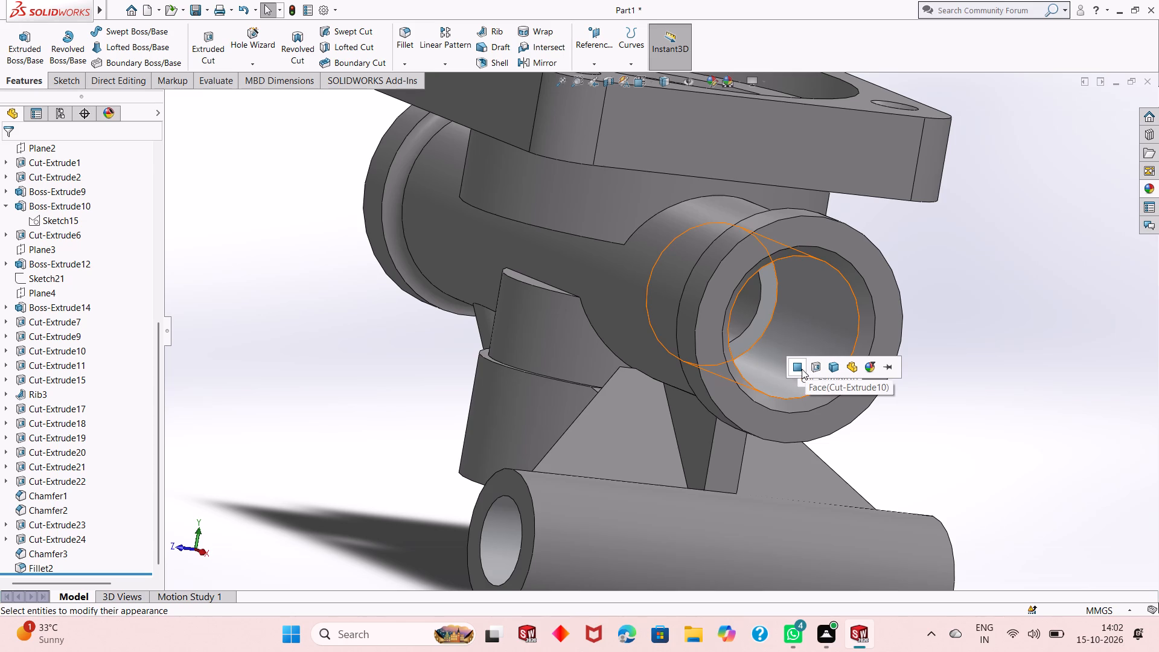
Apply the polished aluminum appearance to the narrower inner bore behind the wide bore of the horizontal pipe.
{"action": "left_click", "coordinate": [1157, 187]}
{"action": "left_click_drag", "start_coordinate": [965, 429], "coordinate": [748, 315]}
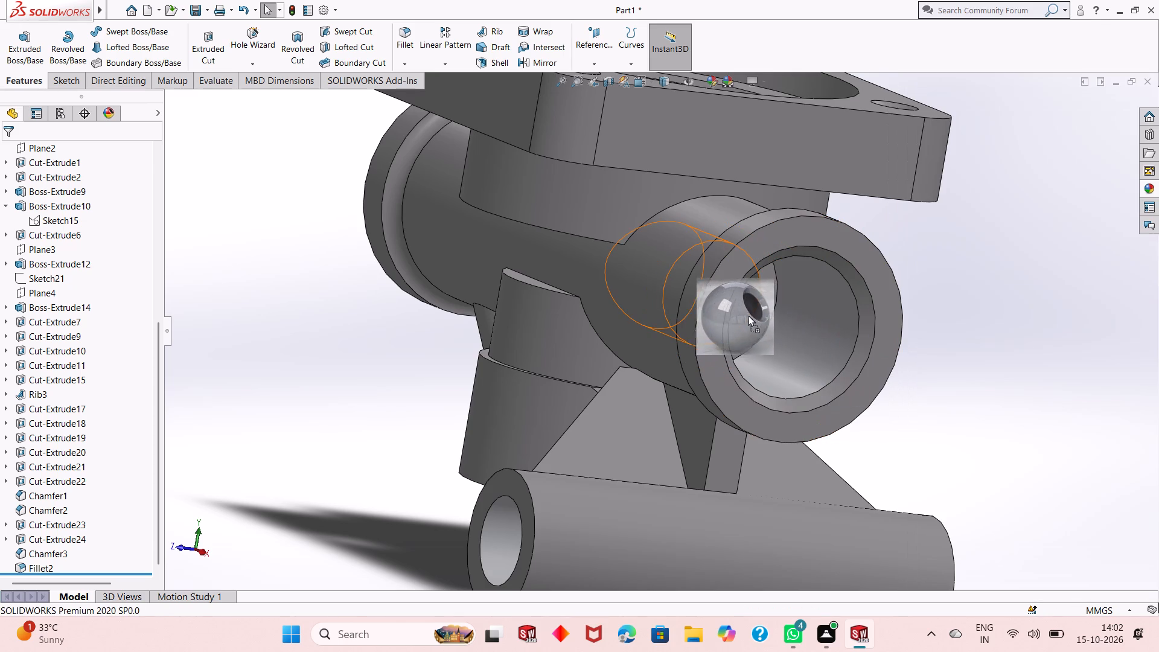
{"action": "left_click_drag", "start_coordinate": [748, 315], "coordinate": [745, 310]}
{"action": "left_click", "coordinate": [745, 310]}
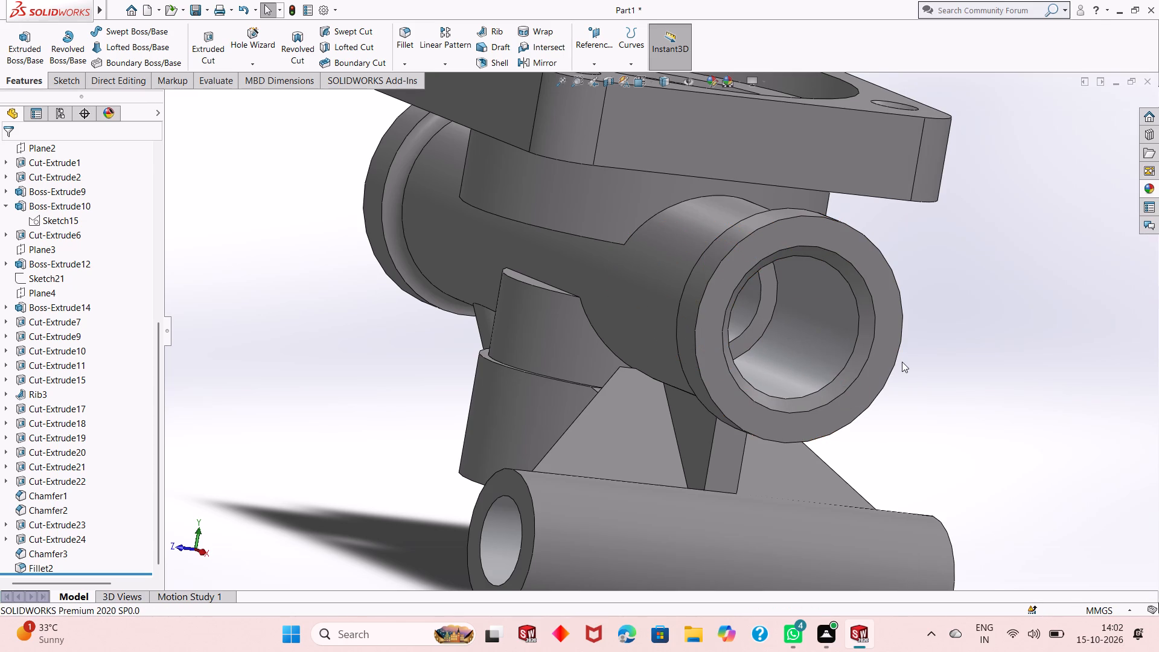
Apply the polished aluminum appearance to the narrow ring around the mouth of the horizontal pipe's wide bore.
{"action": "middle_click_drag", "start_coordinate": [902, 362], "coordinate": [893, 350]}
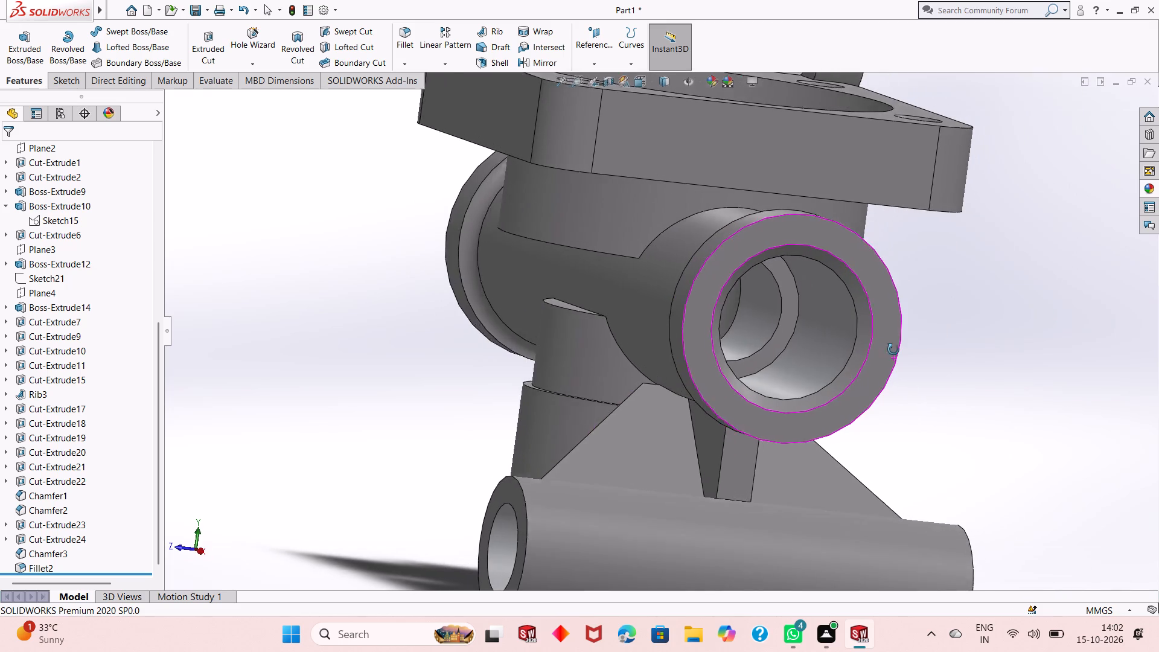
{"action": "middle_click_drag", "start_coordinate": [893, 350], "coordinate": [915, 350]}
{"action": "left_click", "coordinate": [1148, 187]}
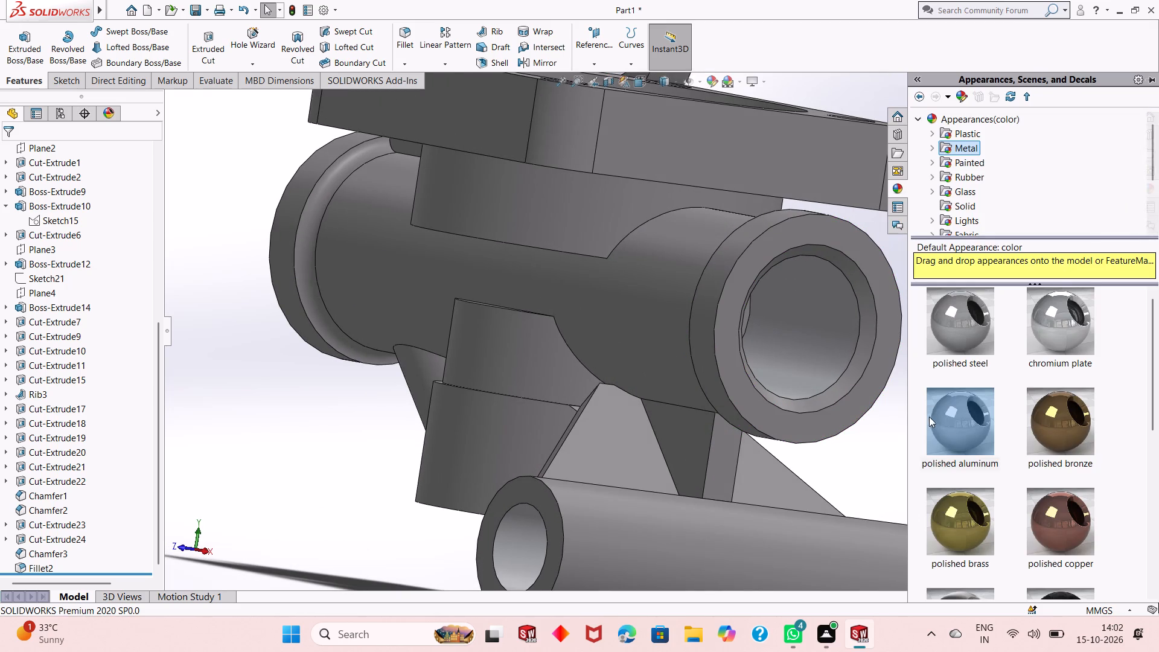
{"action": "left_click_drag", "start_coordinate": [956, 423], "coordinate": [852, 374]}
{"action": "left_click", "coordinate": [866, 377]}
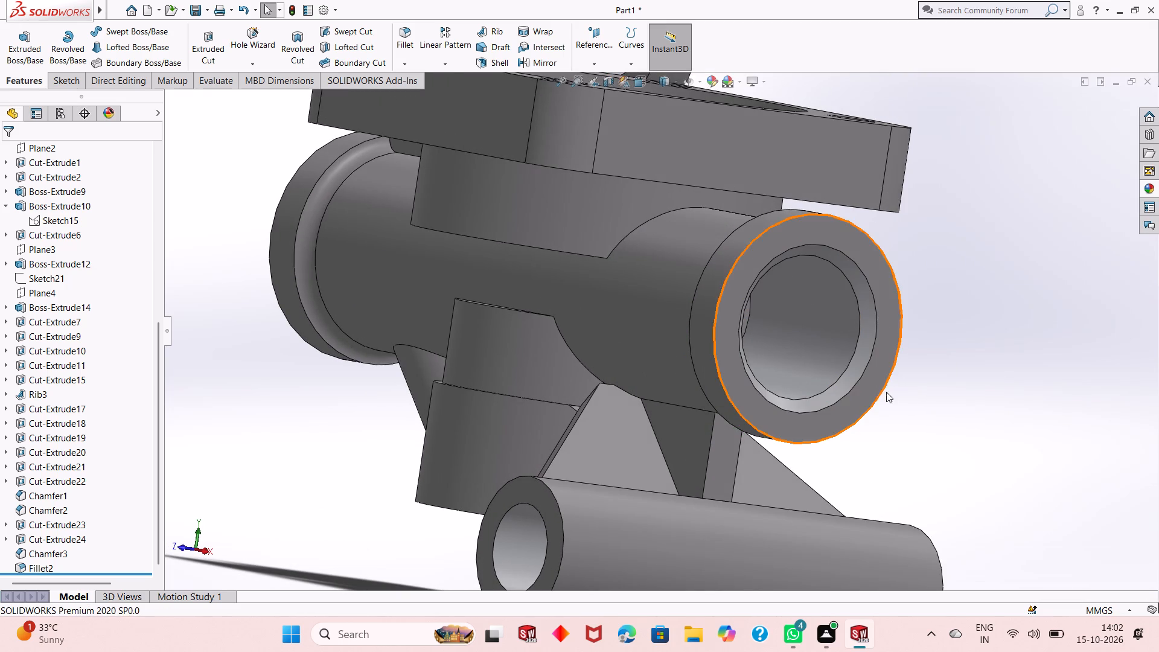
Apply the polished aluminum appearance to the Cut-Extrude9 bore face inside the round boss under the body.
{"action": "scroll", "coordinate": [871, 406], "scroll_direction": "up", "scroll_amount": 2}
{"action": "scroll", "coordinate": [796, 404], "scroll_direction": "up", "scroll_amount": 2}
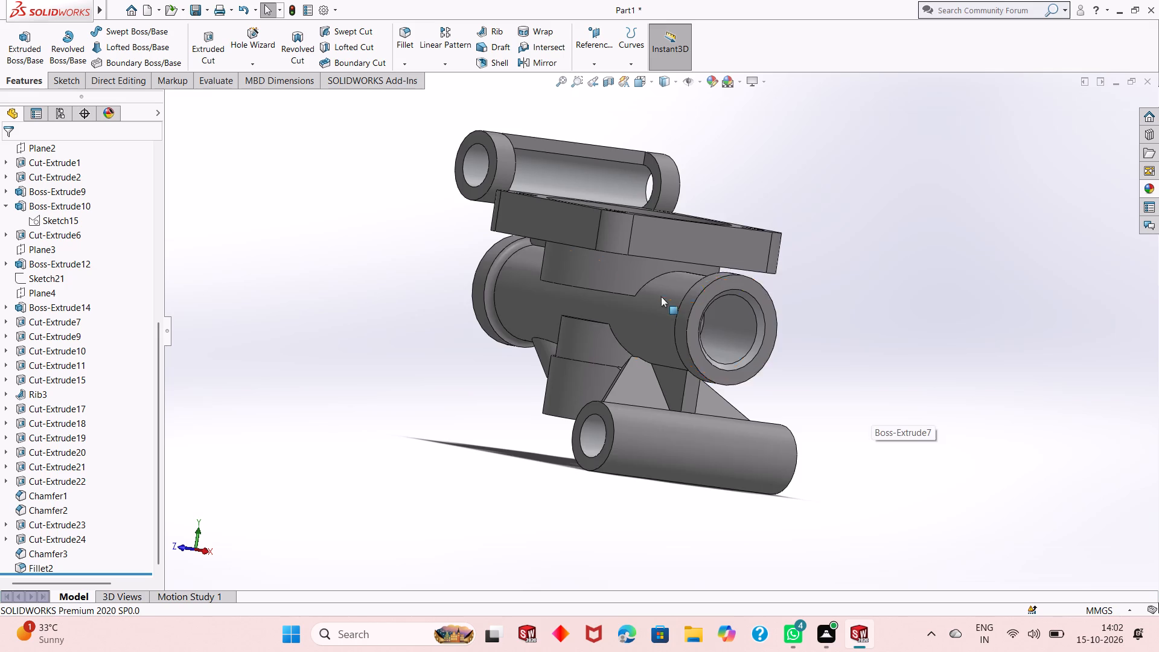
{"action": "scroll", "coordinate": [660, 295], "scroll_direction": "down", "scroll_amount": 2}
{"action": "middle_click_drag", "start_coordinate": [452, 336], "coordinate": [534, 246]}
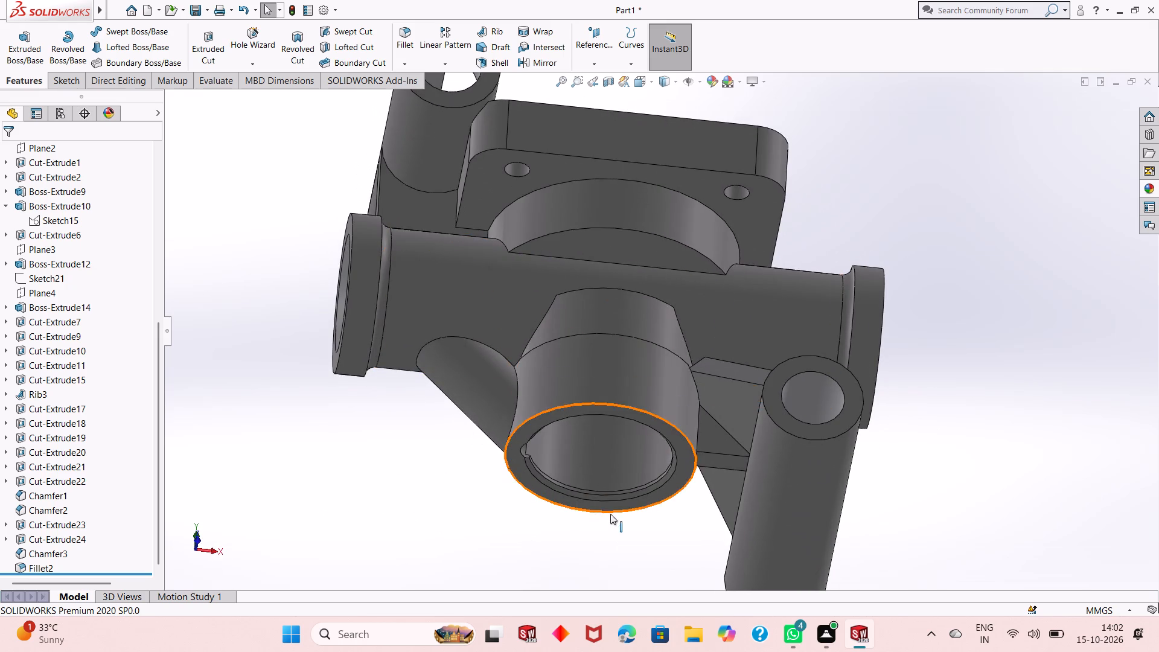
{"action": "middle_click_drag", "start_coordinate": [610, 513], "coordinate": [574, 394]}
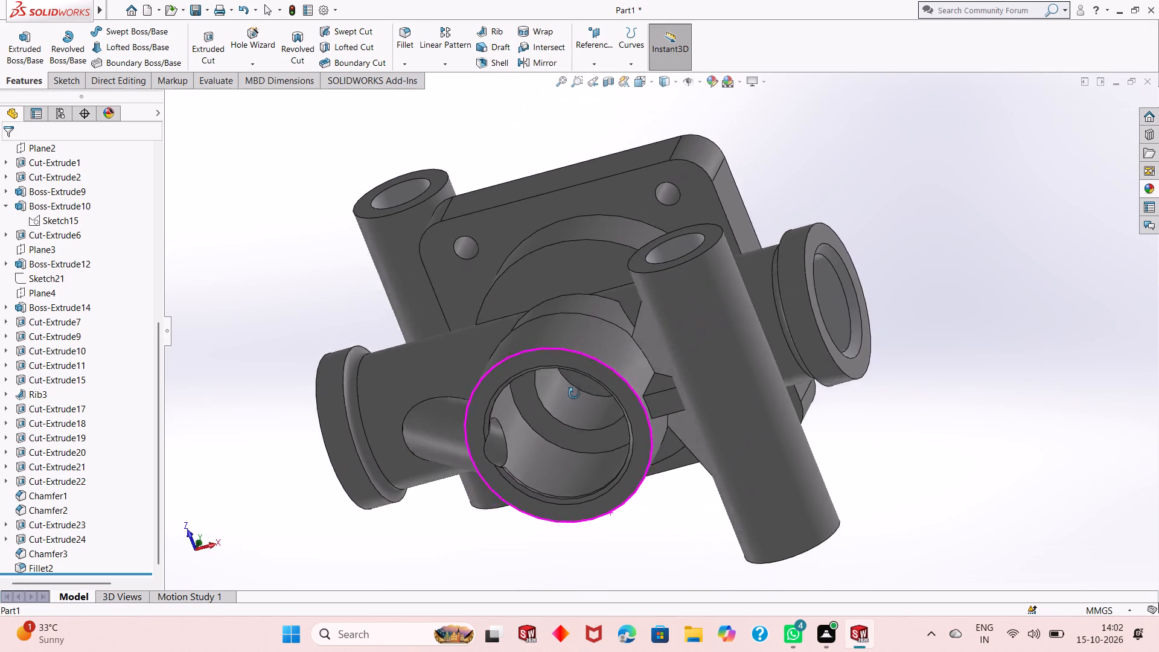
{"action": "middle_click_drag", "start_coordinate": [574, 394], "coordinate": [648, 337]}
{"action": "scroll", "coordinate": [531, 435], "scroll_direction": "down", "scroll_amount": 2}
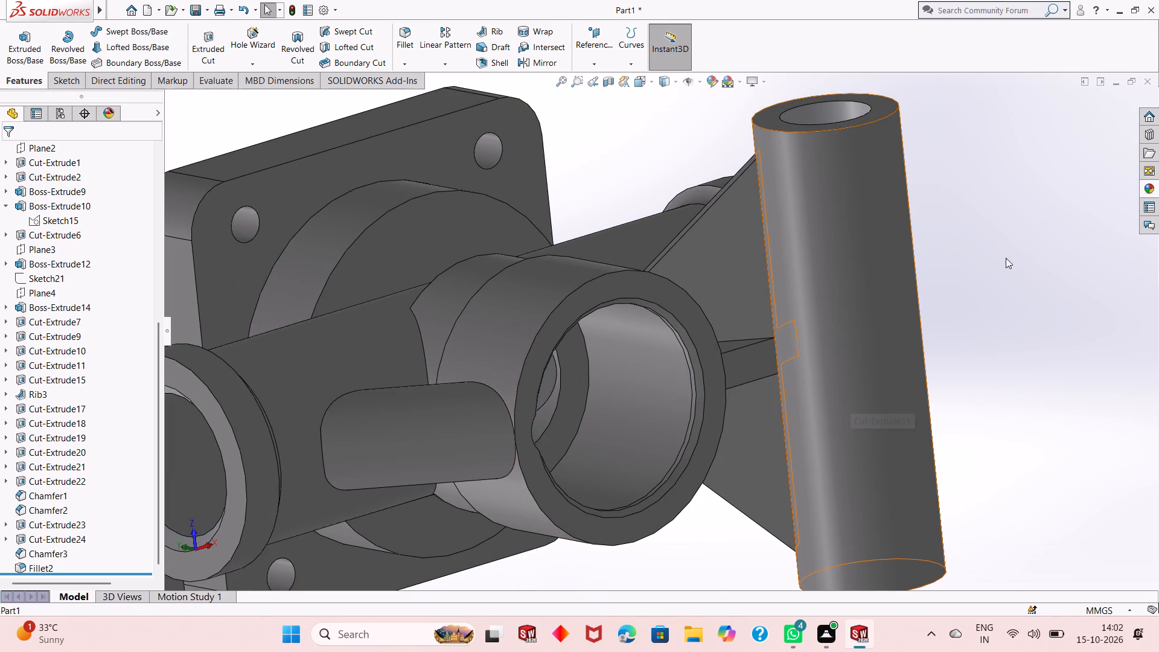
{"action": "left_click", "coordinate": [1148, 193]}
{"action": "left_click_drag", "start_coordinate": [979, 433], "coordinate": [964, 425]}
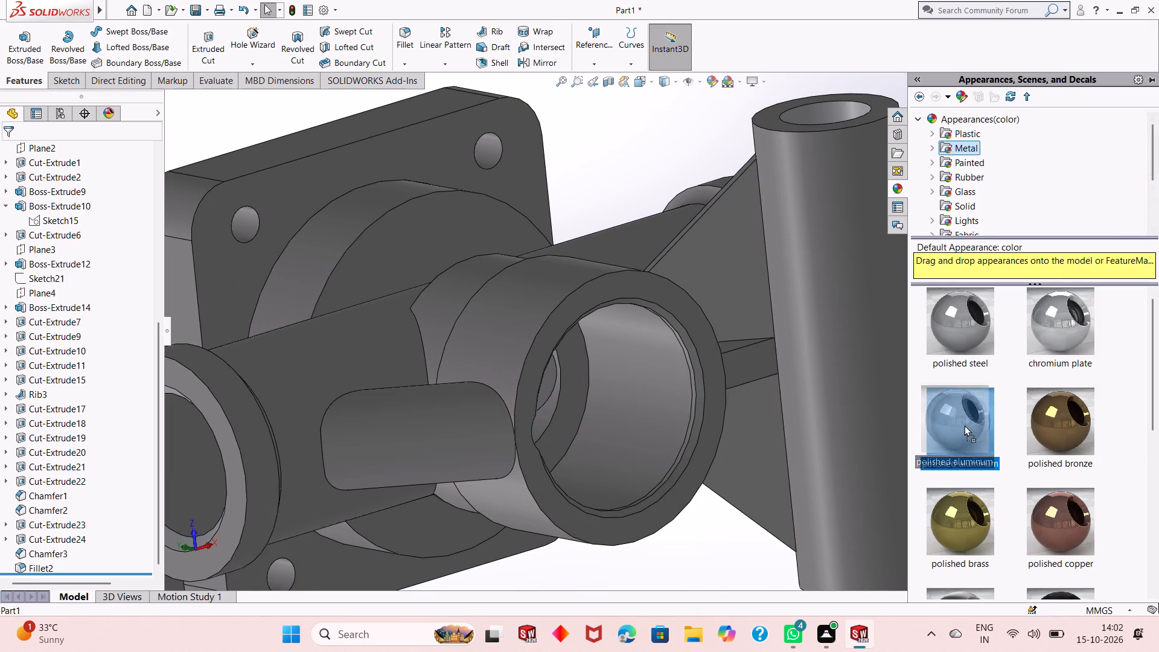
{"action": "left_click_drag", "start_coordinate": [964, 425], "coordinate": [688, 419]}
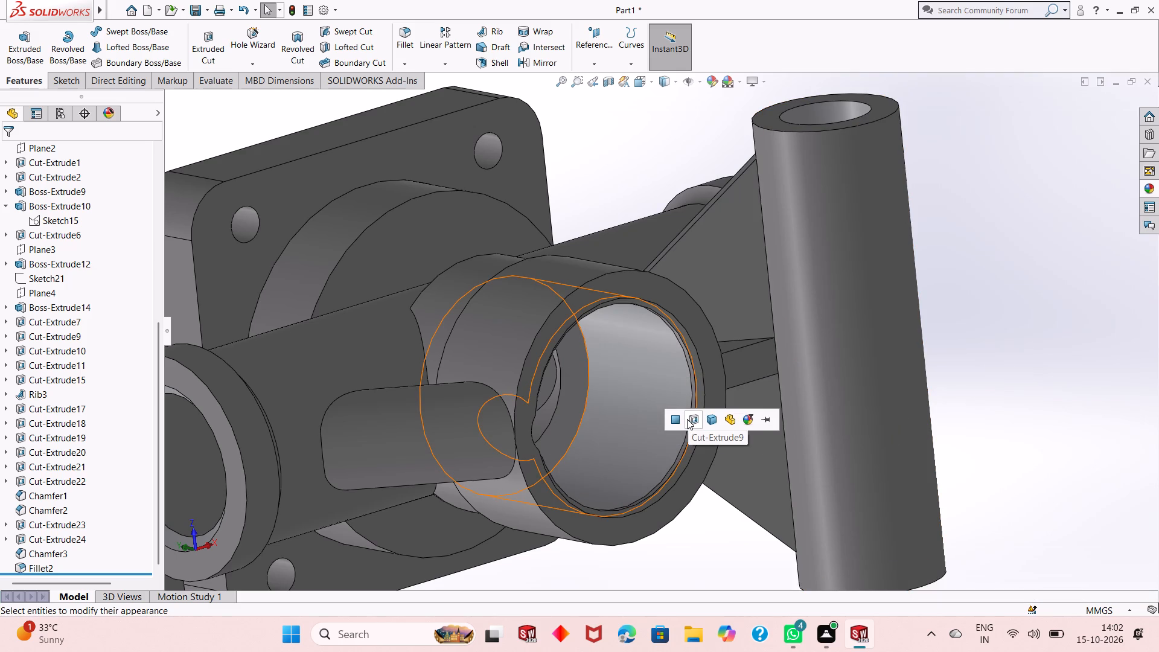
{"action": "left_click", "coordinate": [674, 419]}
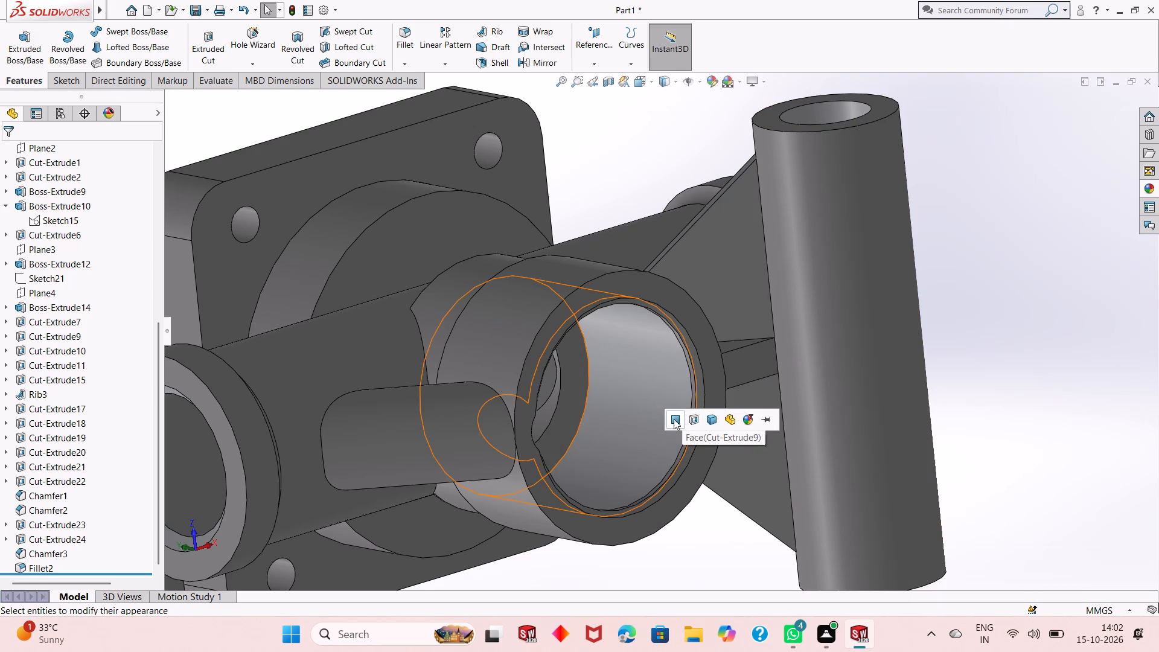
Apply the polished aluminum appearance to the Chamfer1 feature at the mouth of the round boss's bore.
{"action": "scroll", "coordinate": [678, 403], "scroll_direction": "down", "scroll_amount": 3}
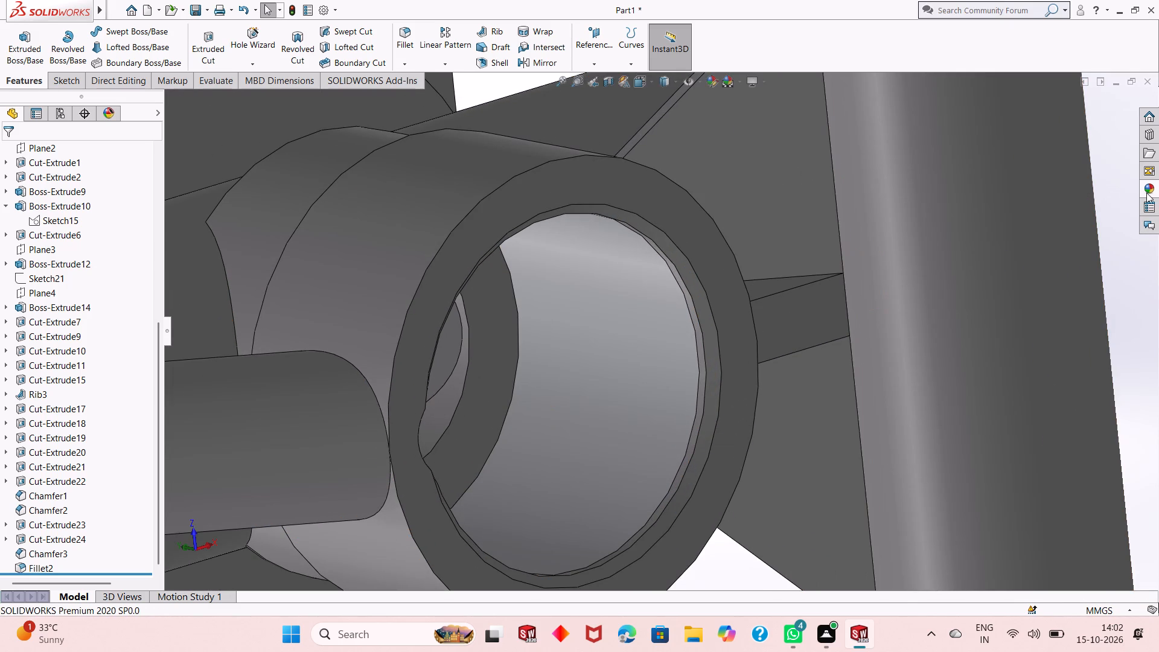
{"action": "left_click", "coordinate": [1146, 193]}
{"action": "left_click_drag", "start_coordinate": [956, 414], "coordinate": [703, 423]}
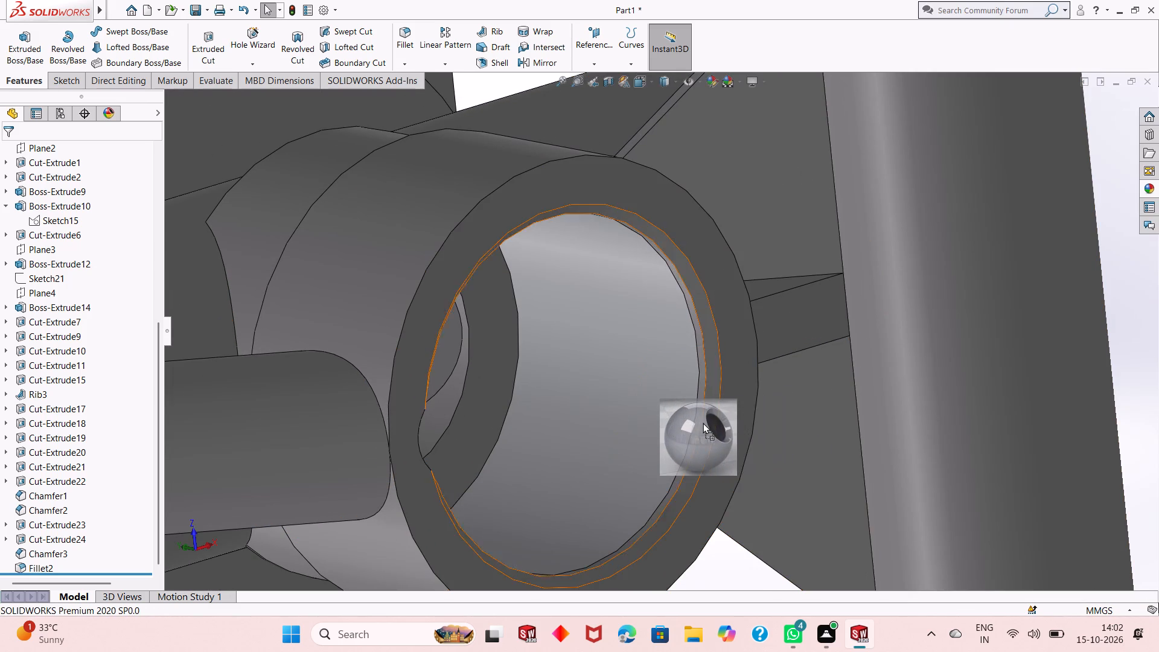
{"action": "left_click_drag", "start_coordinate": [703, 423], "coordinate": [704, 435]}
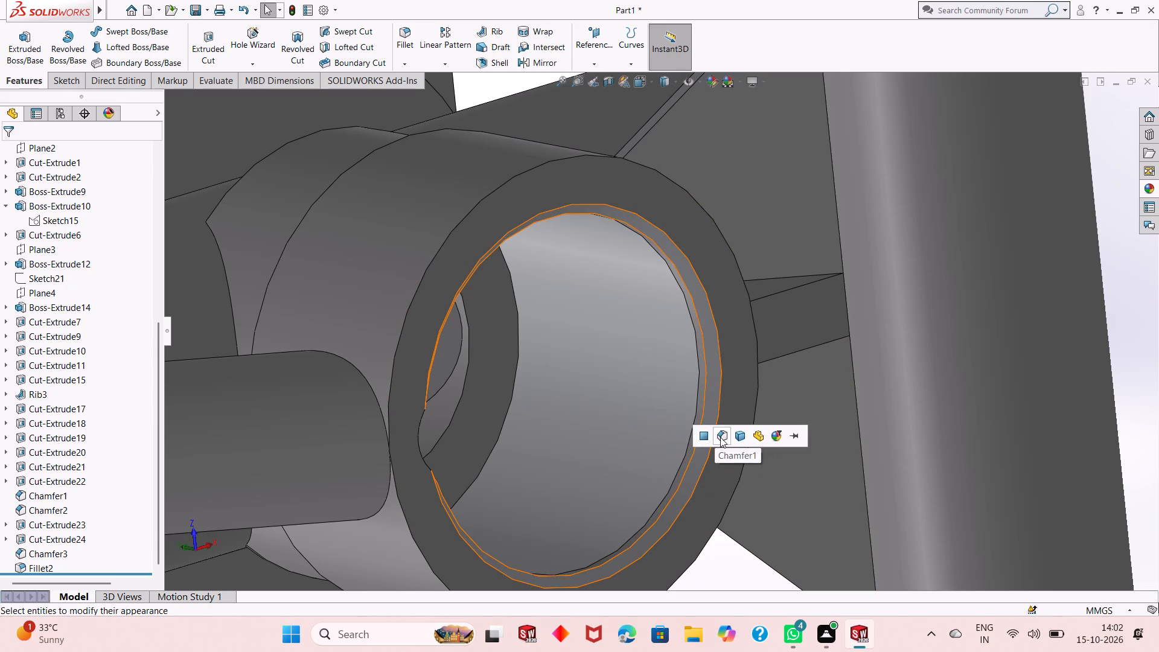
{"action": "left_click", "coordinate": [720, 437]}
Apply the polished aluminum appearance to the Cut-Extrude11 bore deeper inside the round boss under the body.
{"action": "middle_click_drag", "start_coordinate": [608, 397], "coordinate": [574, 398]}
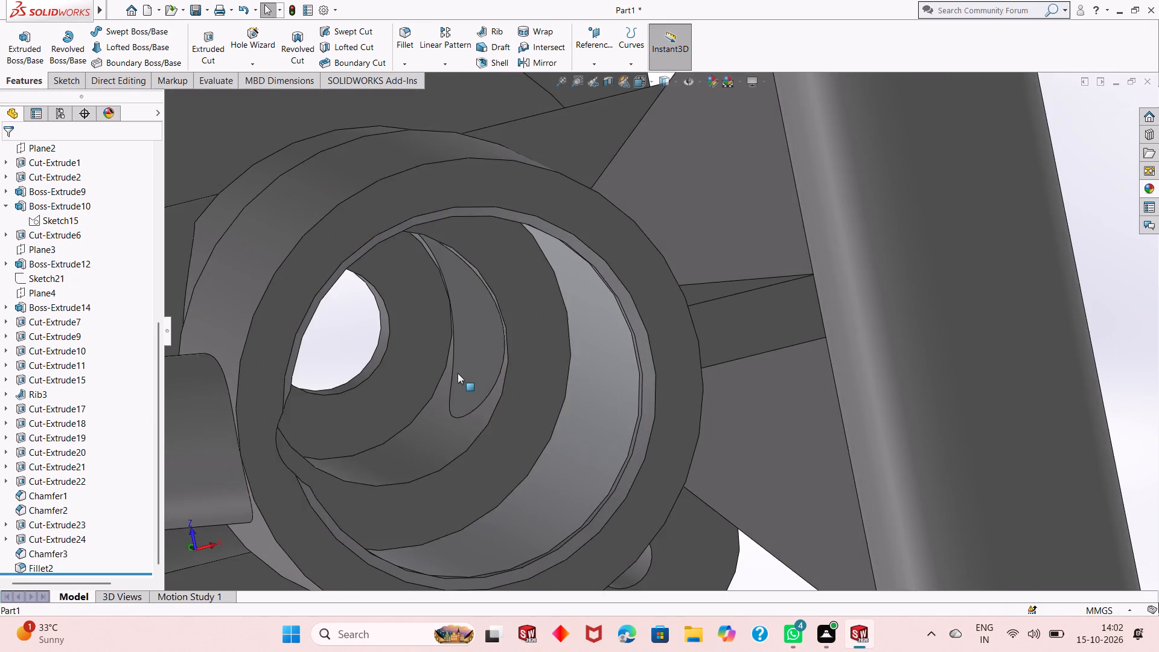
{"action": "scroll", "coordinate": [458, 373], "scroll_direction": "down", "scroll_amount": 3}
{"action": "middle_click_drag", "start_coordinate": [469, 392], "coordinate": [481, 406]}
{"action": "scroll", "coordinate": [486, 436], "scroll_direction": "up", "scroll_amount": 2}
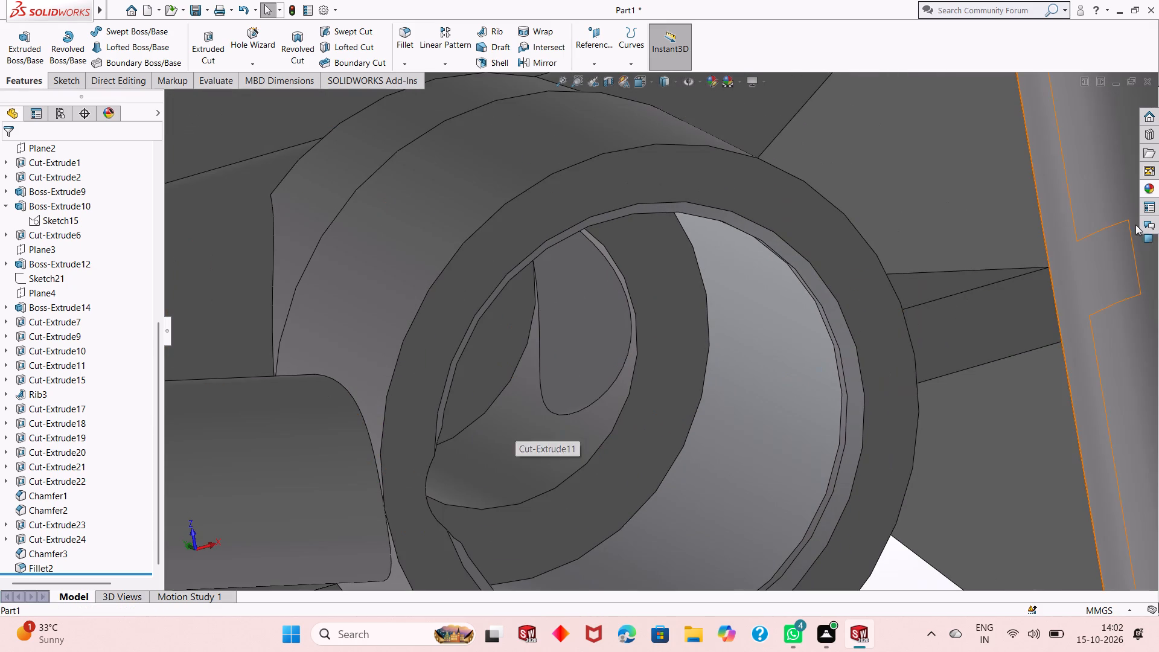
{"action": "left_click", "coordinate": [1151, 184]}
{"action": "left_click_drag", "start_coordinate": [957, 409], "coordinate": [516, 429]}
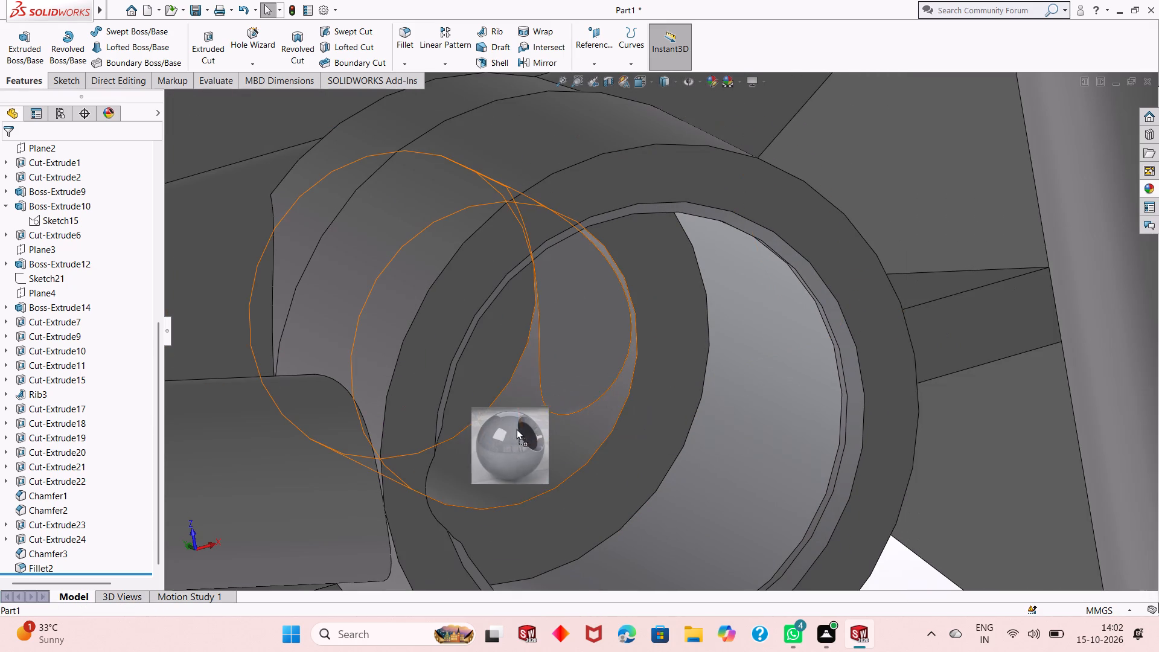
{"action": "left_click_drag", "start_coordinate": [516, 429], "coordinate": [515, 439]}
{"action": "left_click", "coordinate": [514, 440]}
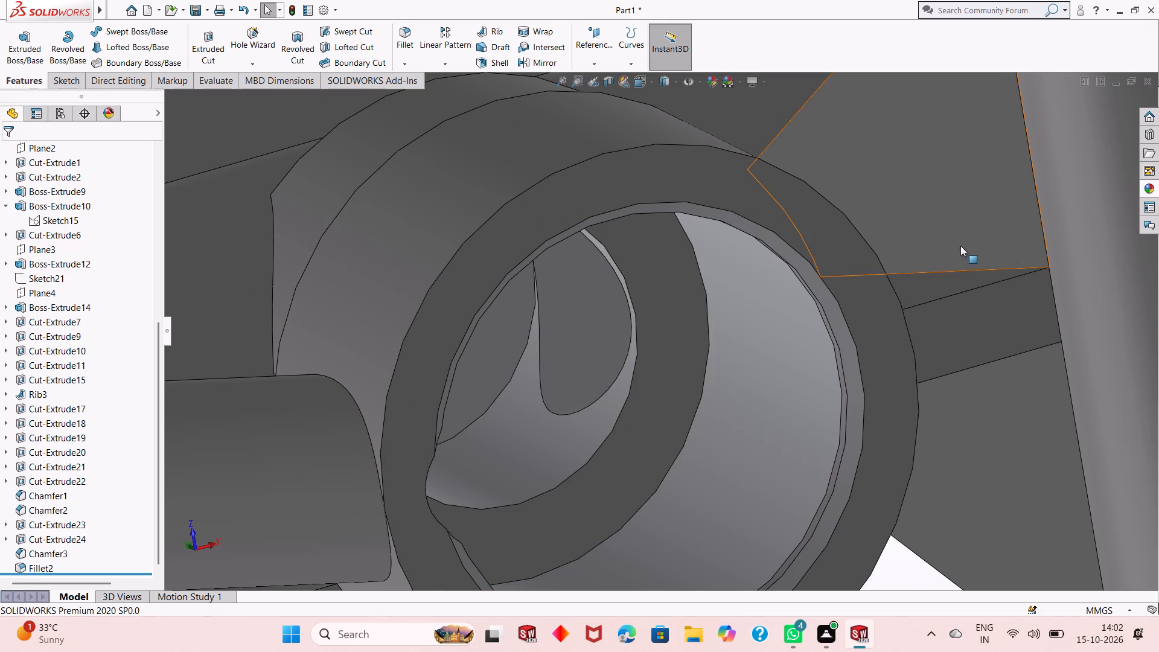
Apply the polished aluminum appearance to the curved face seen through the opening in the round boss's inner bore.
{"action": "left_click", "coordinate": [1142, 189]}
{"action": "left_click_drag", "start_coordinate": [956, 433], "coordinate": [619, 375]}
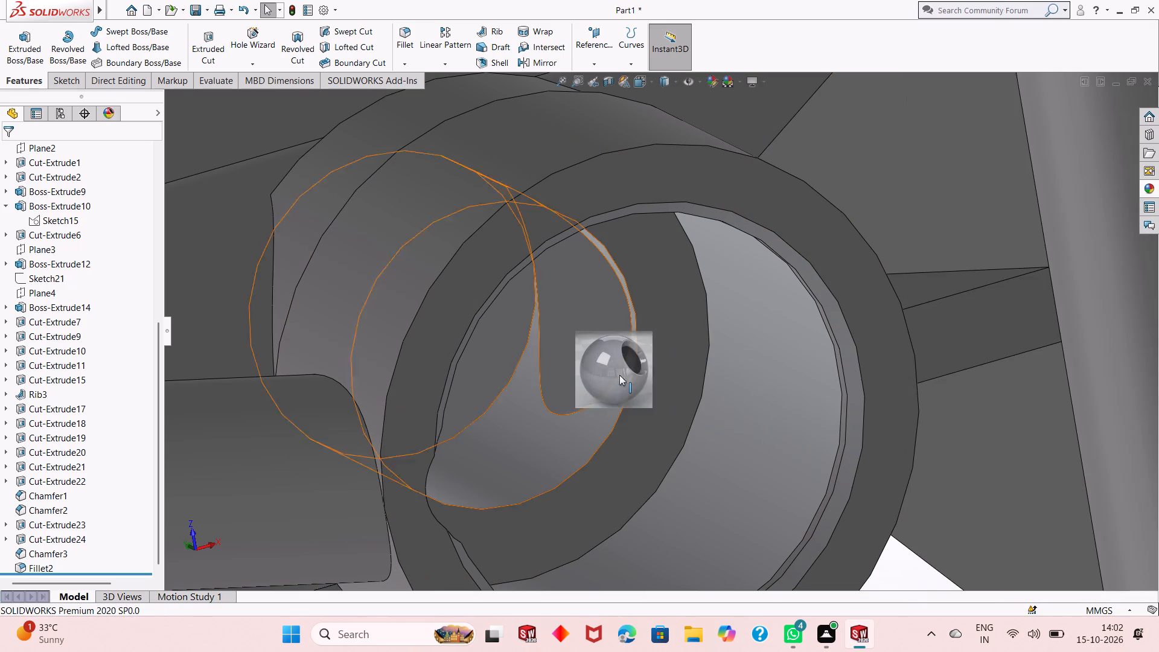
{"action": "left_click_drag", "start_coordinate": [619, 375], "coordinate": [592, 358]}
{"action": "left_click", "coordinate": [592, 358]}
Apply the polished aluminum appearance to the small side hole that opens into the round boss's bore wall.
{"action": "middle_click_drag", "start_coordinate": [617, 355], "coordinate": [575, 356]}
{"action": "scroll", "coordinate": [465, 373], "scroll_direction": "up", "scroll_amount": 1}
{"action": "middle_click_drag", "start_coordinate": [465, 373], "coordinate": [431, 380]}
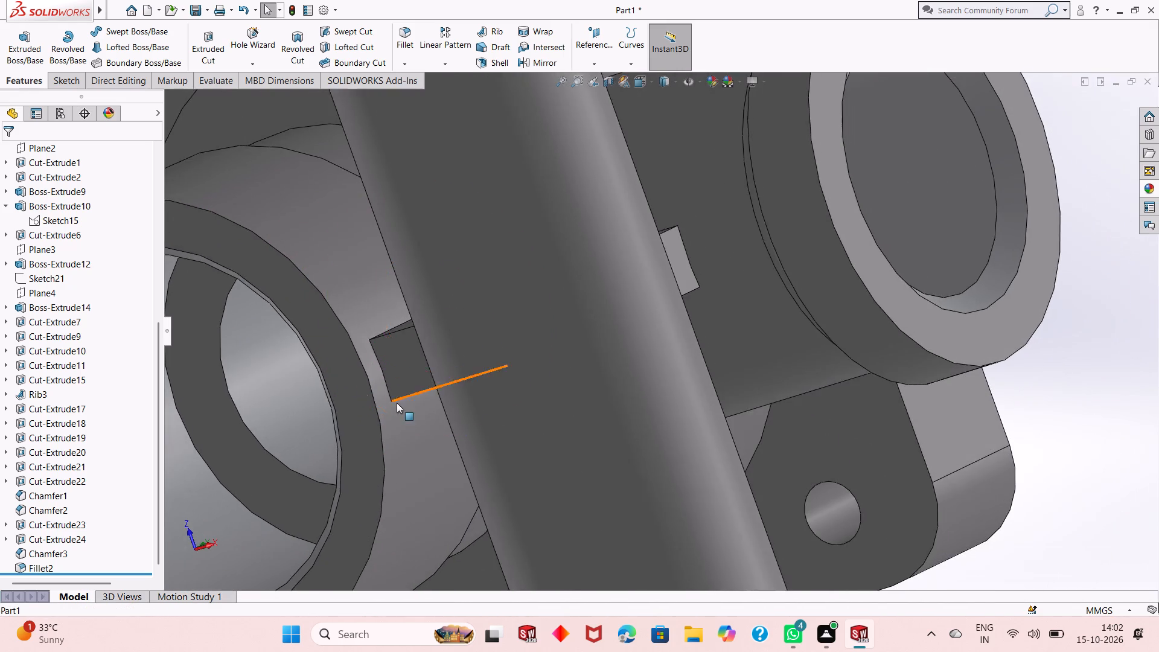
{"action": "scroll", "coordinate": [397, 403], "scroll_direction": "up", "scroll_amount": 4}
{"action": "scroll", "coordinate": [358, 400], "scroll_direction": "down", "scroll_amount": 3}
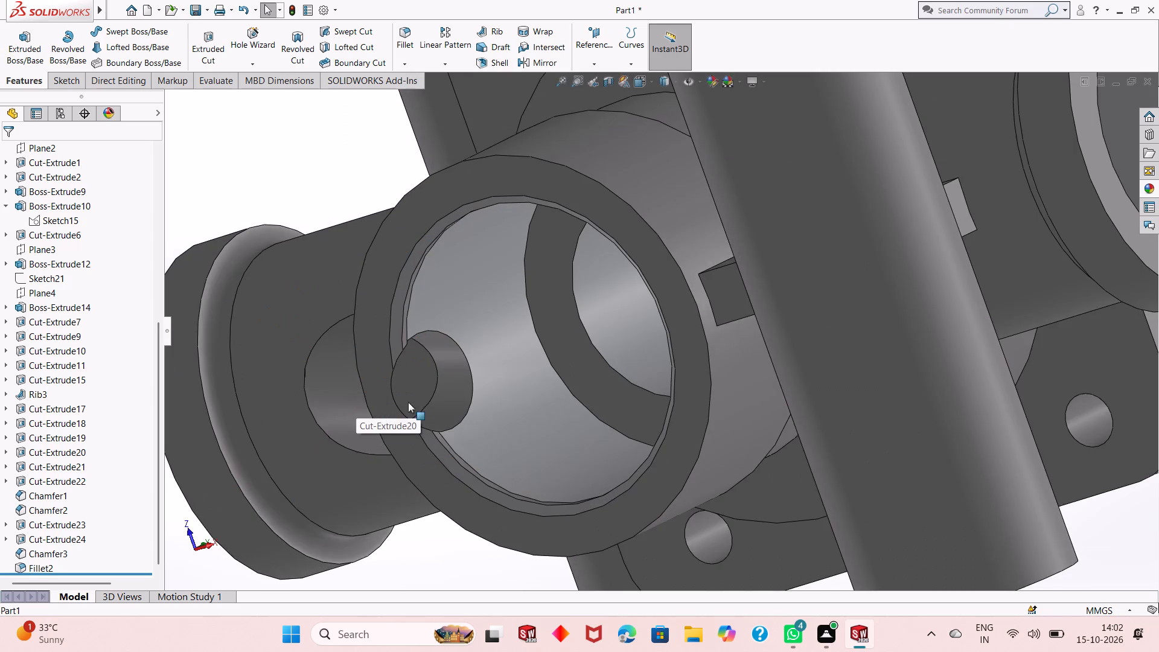
{"action": "middle_click_drag", "start_coordinate": [413, 402], "coordinate": [540, 413]}
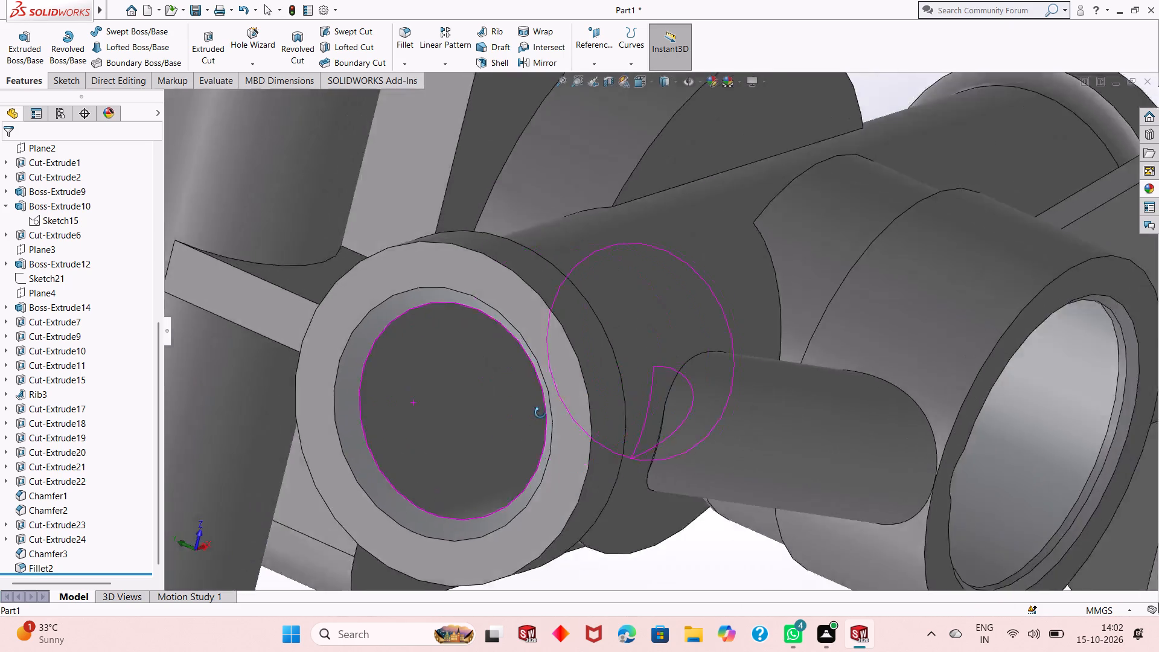
{"action": "middle_click_drag", "start_coordinate": [540, 413], "coordinate": [423, 413]}
{"action": "scroll", "coordinate": [434, 436], "scroll_direction": "up", "scroll_amount": 1}
{"action": "scroll", "coordinate": [496, 431], "scroll_direction": "down", "scroll_amount": 1}
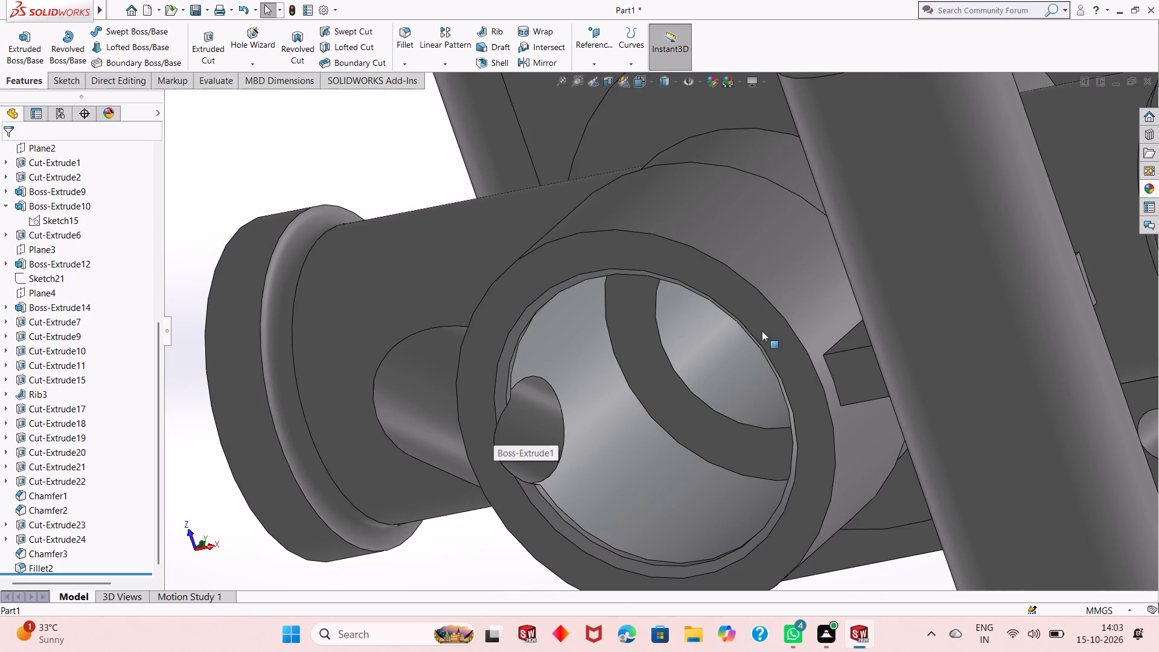
{"action": "left_click", "coordinate": [1146, 187]}
{"action": "left_click_drag", "start_coordinate": [955, 425], "coordinate": [691, 425]}
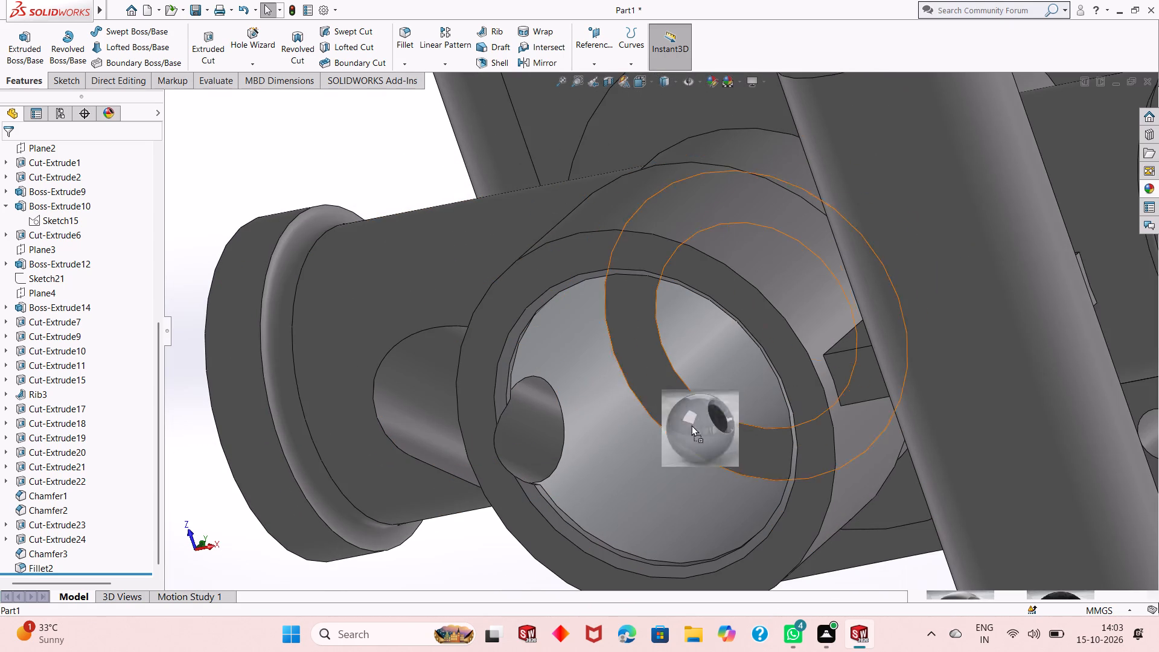
{"action": "left_click_drag", "start_coordinate": [691, 425], "coordinate": [540, 432]}
{"action": "left_click", "coordinate": [539, 433]}
Examine the body from all sides, including the flange's top recess and holes, for machined surfaces still needing the polished finish.
{"action": "scroll", "coordinate": [521, 437], "scroll_direction": "up", "scroll_amount": 1}
{"action": "middle_click_drag", "start_coordinate": [509, 427], "coordinate": [627, 421]}
{"action": "scroll", "coordinate": [608, 421], "scroll_direction": "up", "scroll_amount": 2}
{"action": "middle_click_drag", "start_coordinate": [357, 408], "coordinate": [503, 446]}
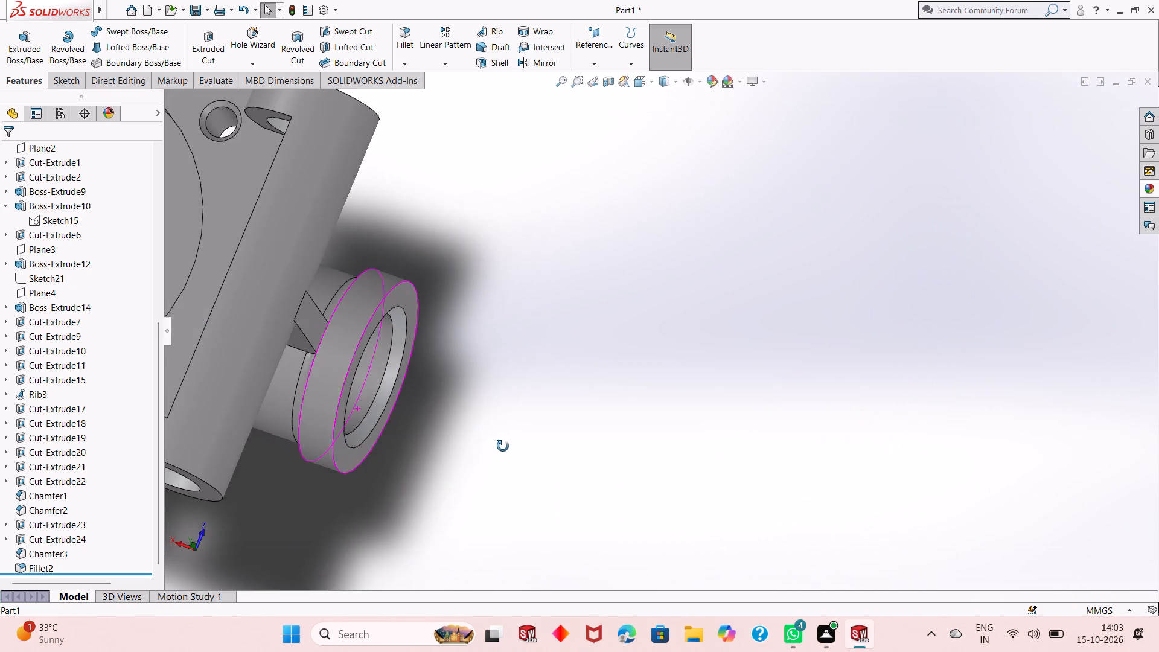
{"action": "middle_click_drag", "start_coordinate": [503, 446], "coordinate": [453, 394]}
{"action": "scroll", "coordinate": [309, 362], "scroll_direction": "down", "scroll_amount": 2}
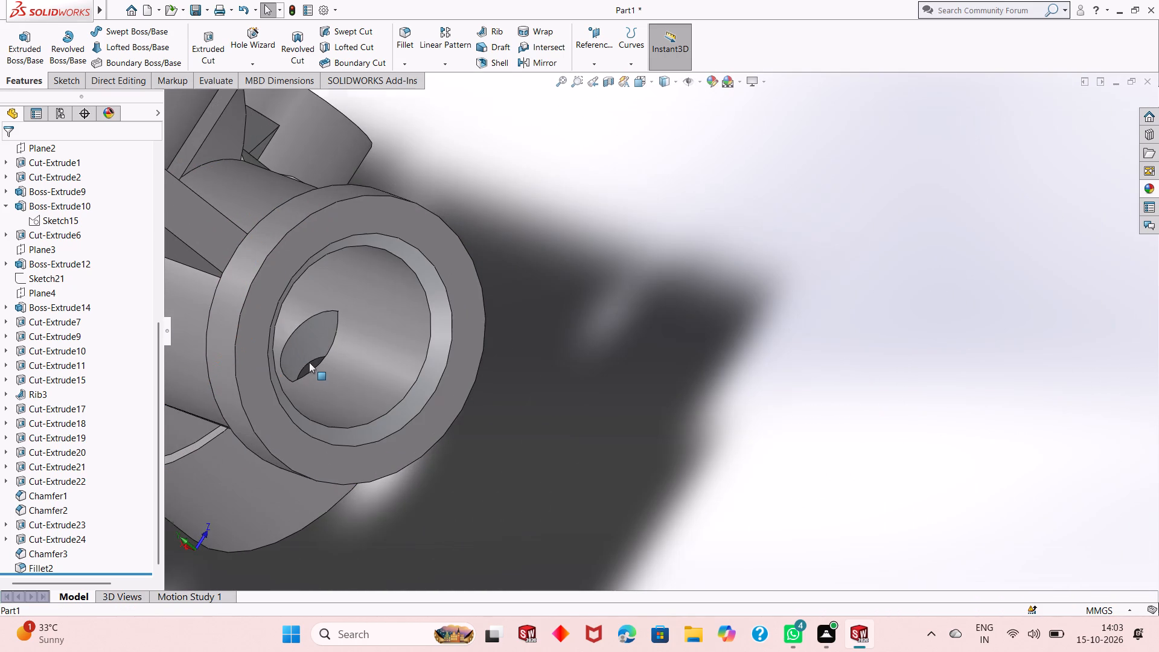
{"action": "scroll", "coordinate": [369, 367], "scroll_direction": "up", "scroll_amount": 4}
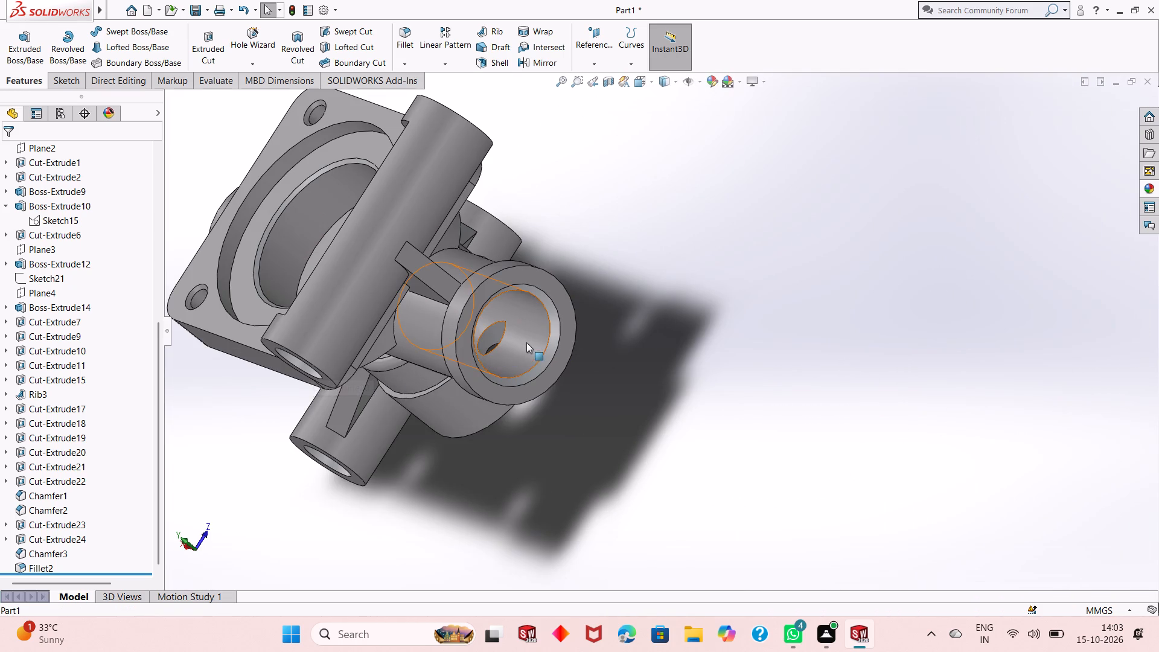
{"action": "scroll", "coordinate": [525, 340], "scroll_direction": "down", "scroll_amount": 2}
{"action": "scroll", "coordinate": [513, 407], "scroll_direction": "down", "scroll_amount": 1}
{"action": "scroll", "coordinate": [513, 407], "scroll_direction": "up", "scroll_amount": 4}
{"action": "middle_click_drag", "start_coordinate": [451, 430], "coordinate": [486, 386]}
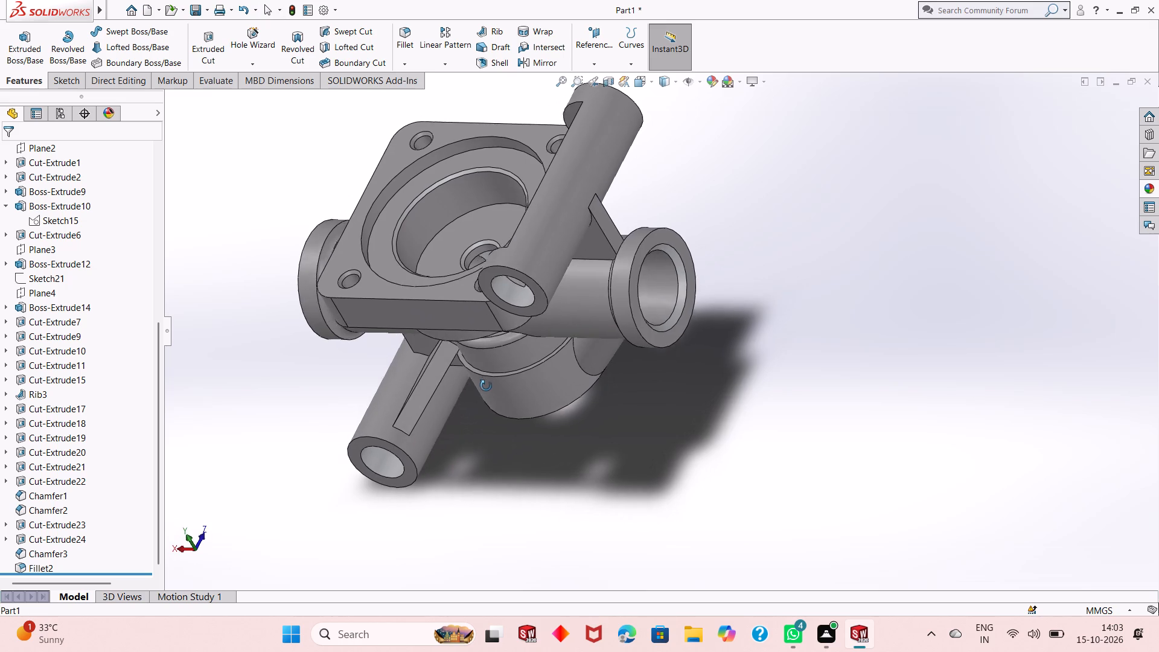
{"action": "middle_click_drag", "start_coordinate": [486, 386], "coordinate": [495, 349]}
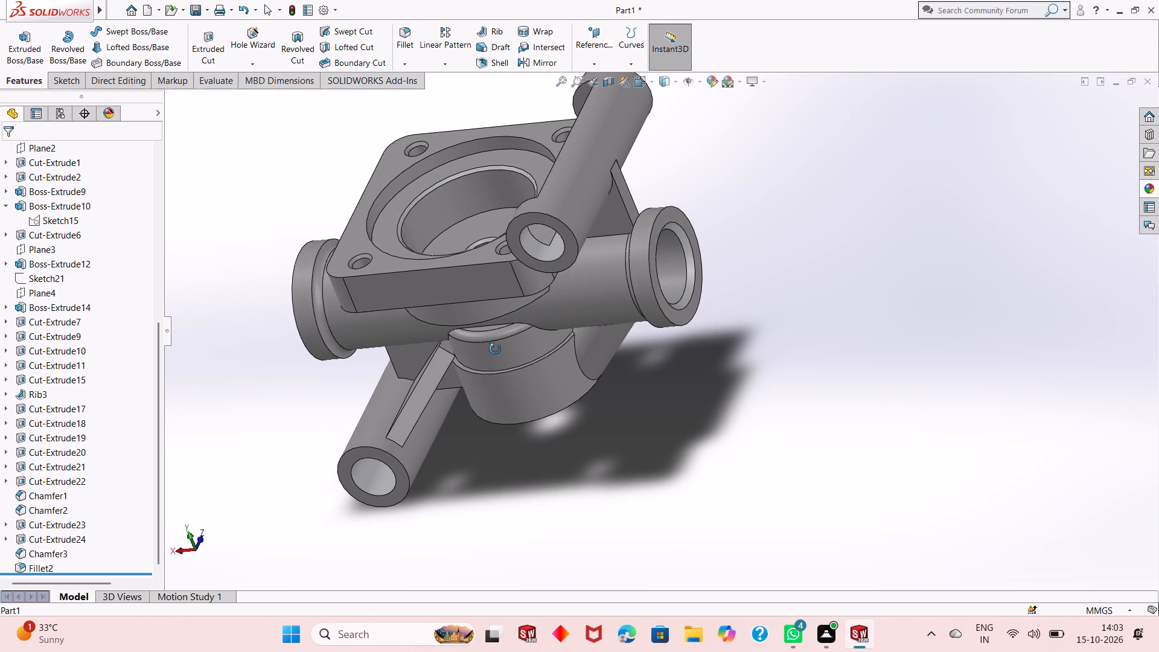
{"action": "middle_click_drag", "start_coordinate": [495, 349], "coordinate": [598, 308]}
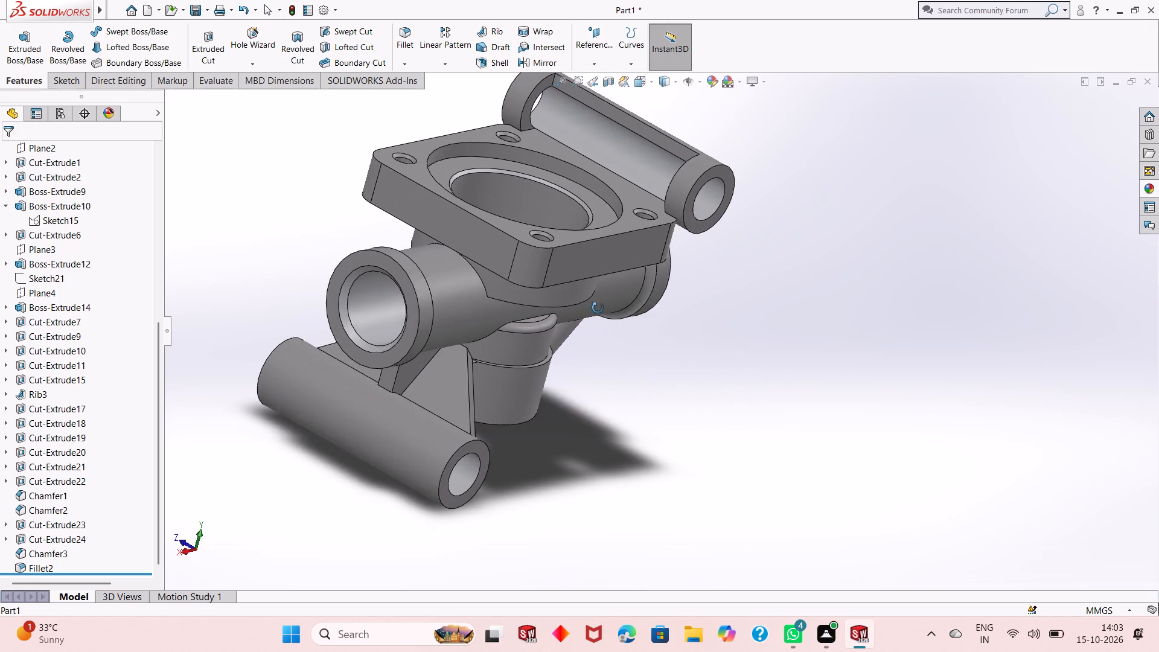
{"action": "middle_click_drag", "start_coordinate": [598, 308], "coordinate": [532, 325]}
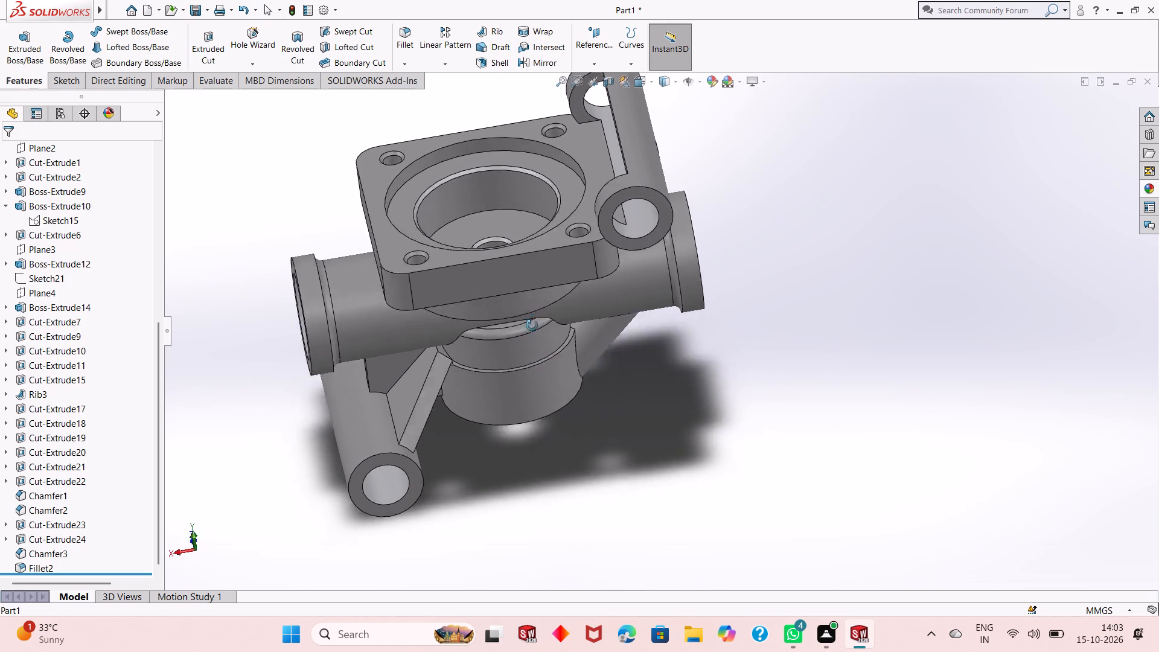
{"action": "middle_click_drag", "start_coordinate": [532, 325], "coordinate": [520, 241]}
{"action": "middle_click_drag", "start_coordinate": [488, 472], "coordinate": [486, 281]}
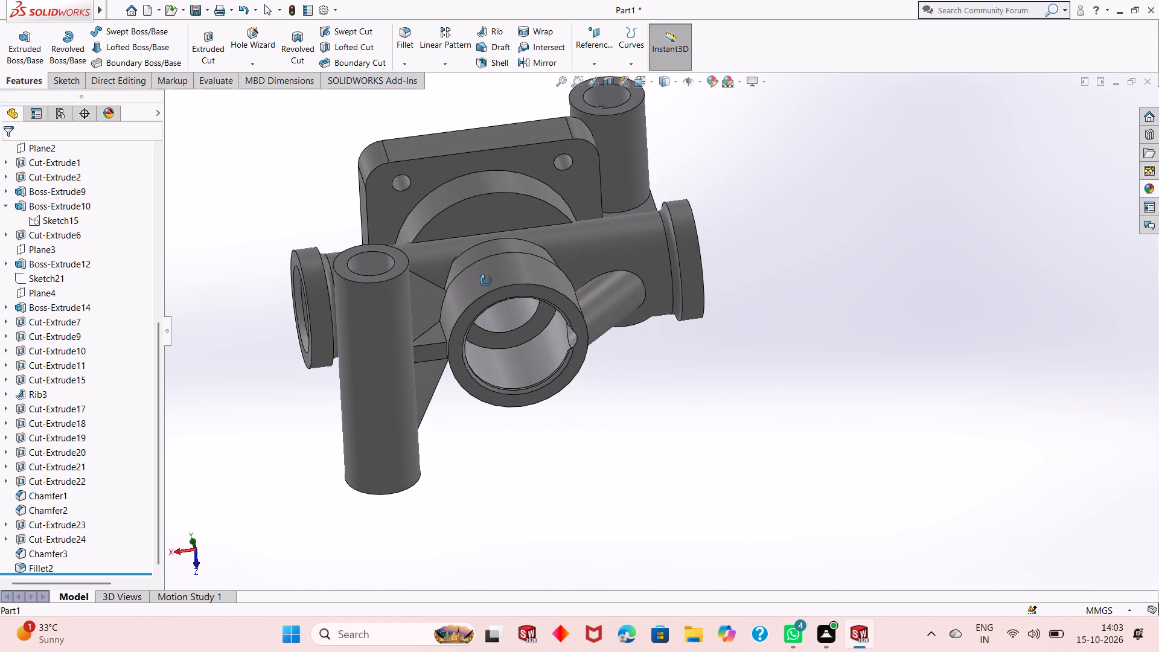
{"action": "middle_click_drag", "start_coordinate": [486, 281], "coordinate": [514, 474]}
{"action": "middle_click_drag", "start_coordinate": [458, 202], "coordinate": [491, 319]}
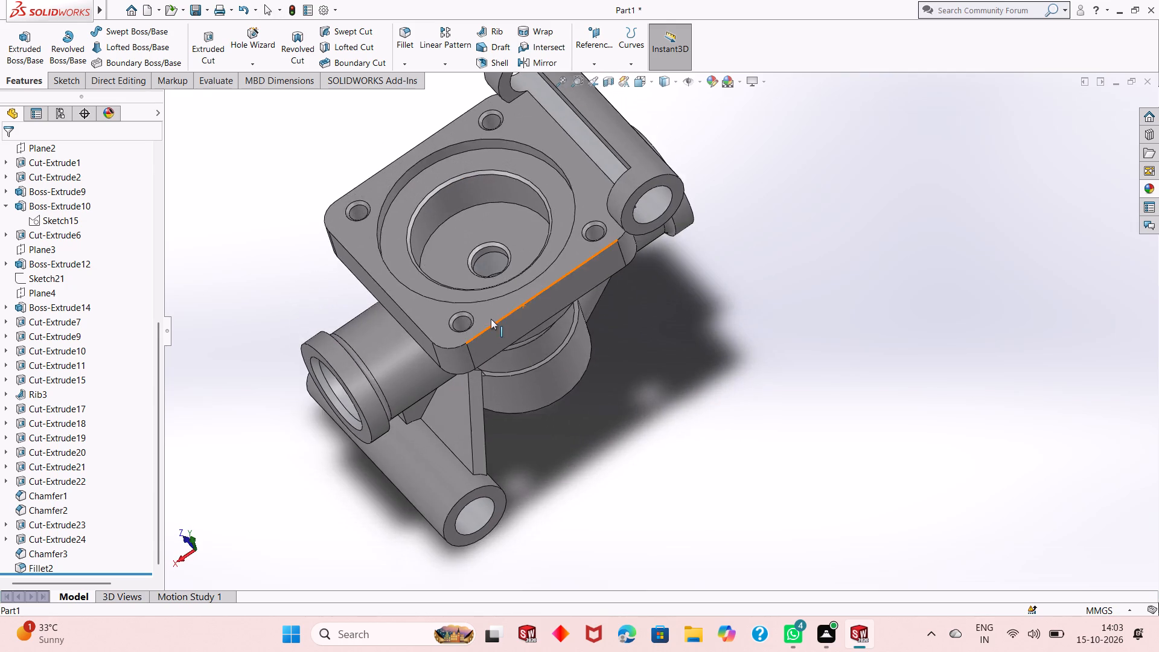
{"action": "scroll", "coordinate": [484, 217], "scroll_direction": "down", "scroll_amount": 4}
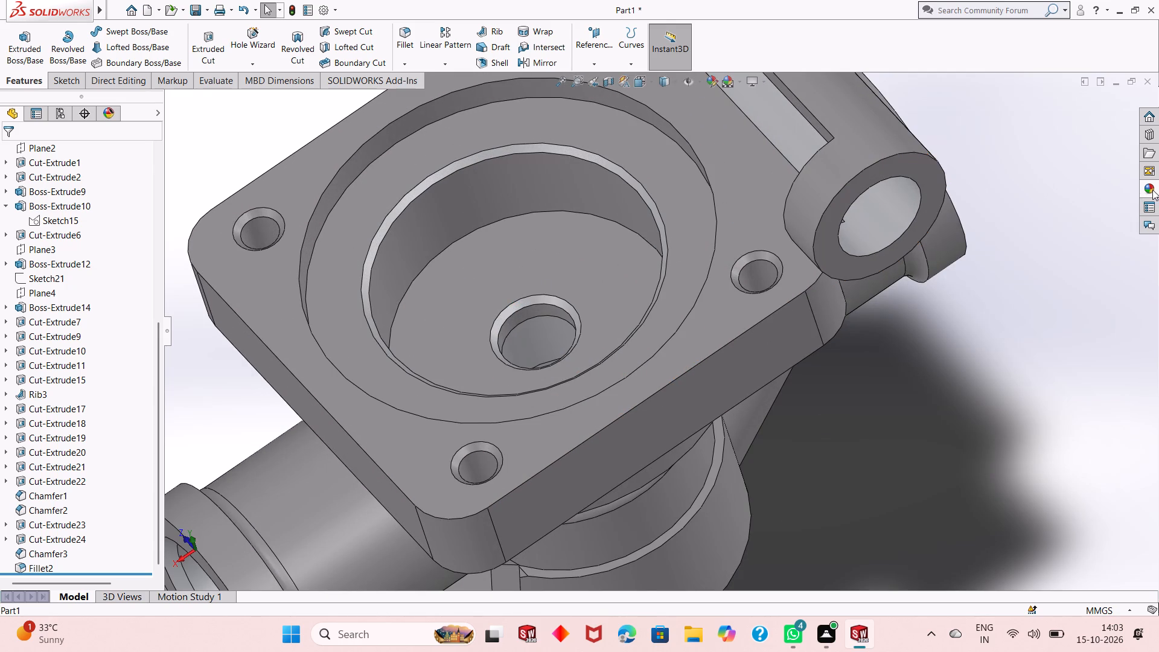
Apply the polished aluminum appearance to the Cut-Extrude17 side wall of the shallow recess in the flange's top.
{"action": "left_click", "coordinate": [1152, 190]}
{"action": "left_click_drag", "start_coordinate": [958, 424], "coordinate": [758, 291]}
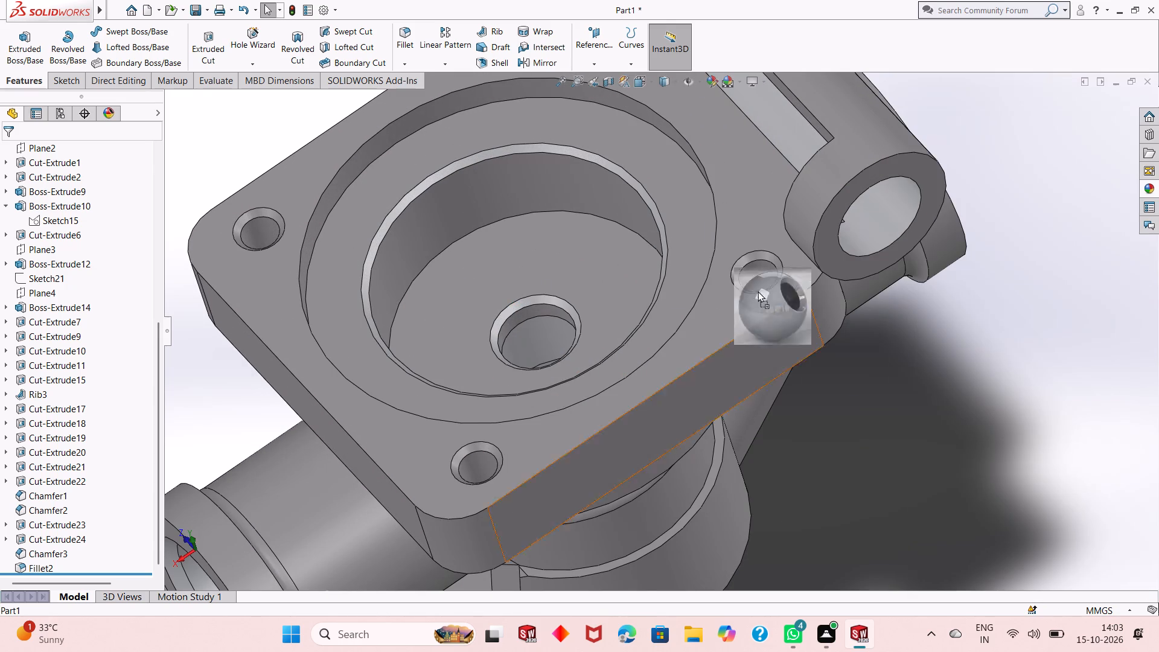
{"action": "left_click_drag", "start_coordinate": [758, 291], "coordinate": [485, 94]}
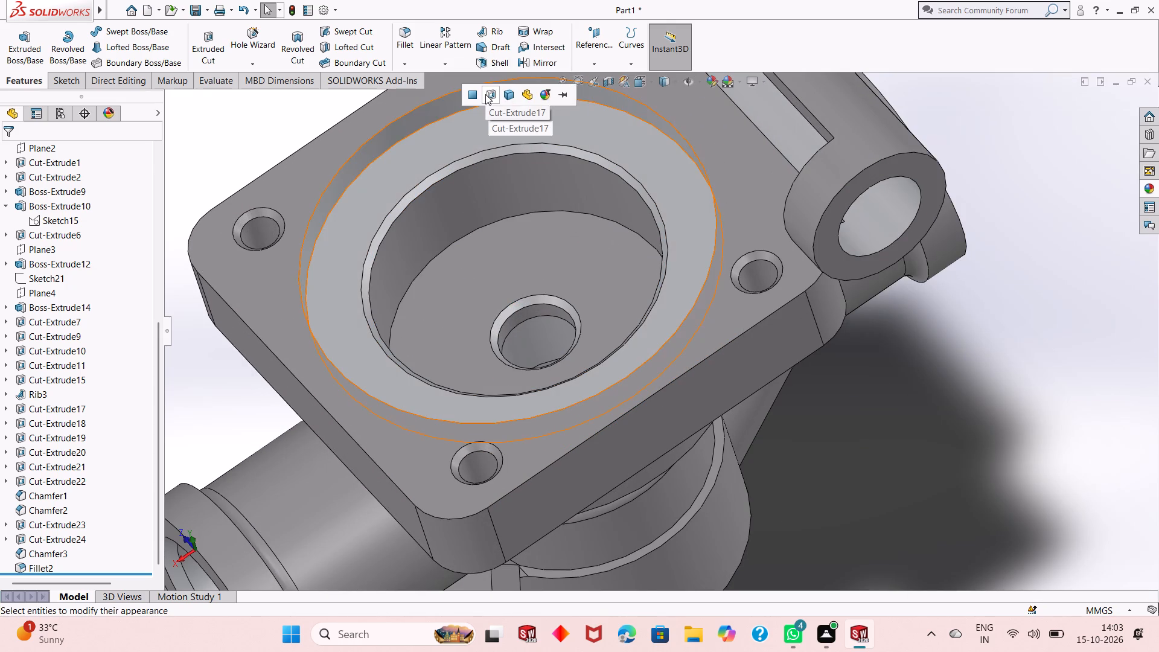
{"action": "left_click", "coordinate": [472, 91]}
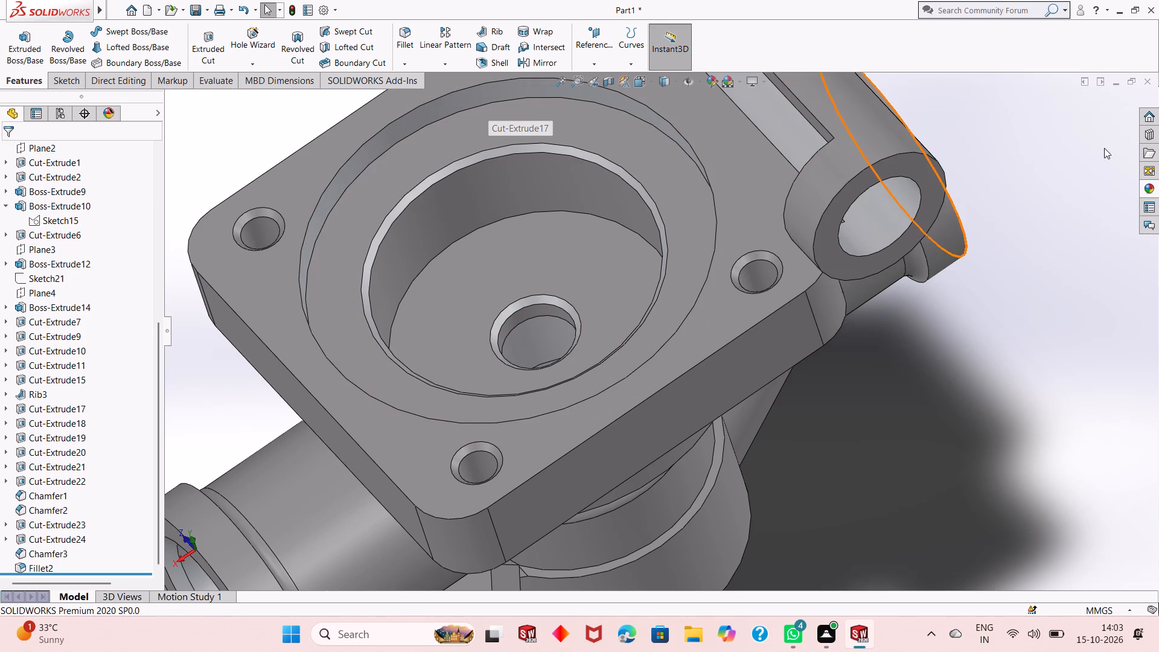
Apply the polished aluminum appearance to the Cut-Extrude18 wall of the large bore inside the flange recess.
{"action": "left_click", "coordinate": [1147, 186]}
{"action": "left_click_drag", "start_coordinate": [972, 421], "coordinate": [788, 351]}
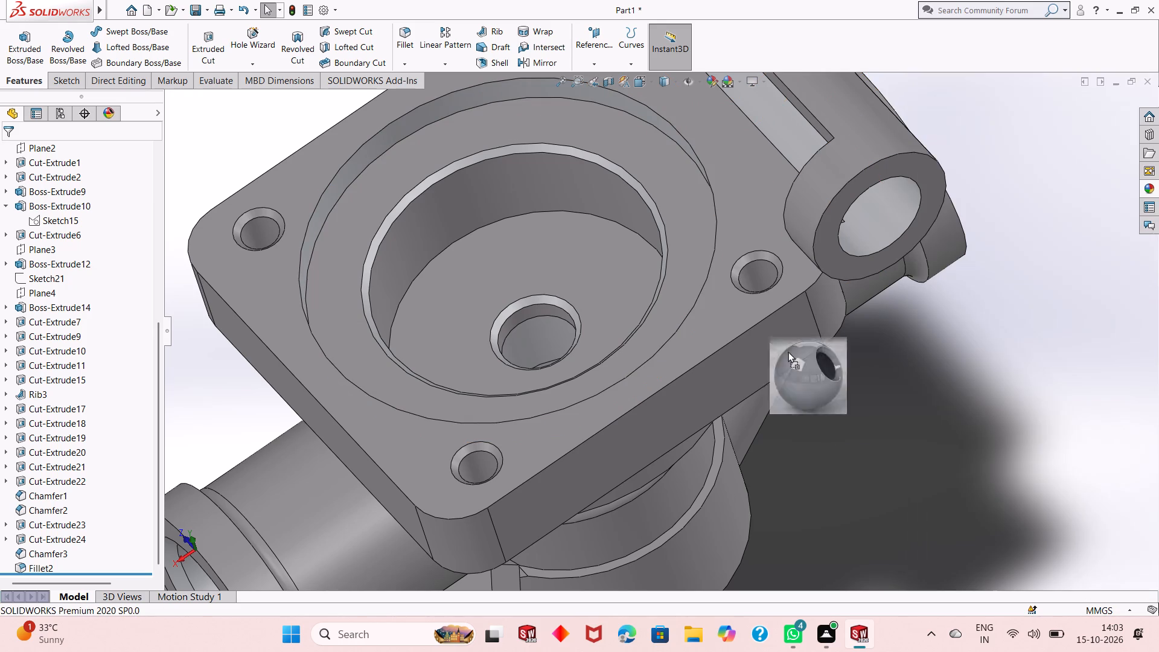
{"action": "left_click_drag", "start_coordinate": [788, 351], "coordinate": [480, 202]}
{"action": "left_click", "coordinate": [480, 202]}
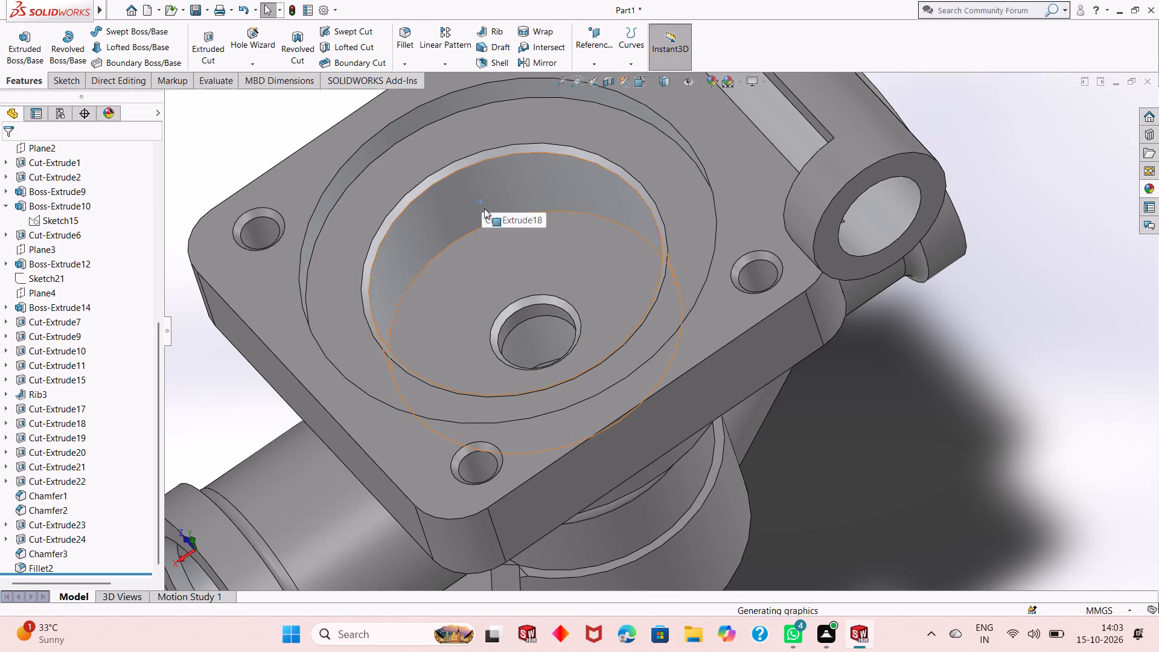
Apply the polished aluminum appearance to the Cut-Extrude19 wall of the small hole in the large bore's floor.
{"action": "scroll", "coordinate": [541, 328], "scroll_direction": "down", "scroll_amount": 4}
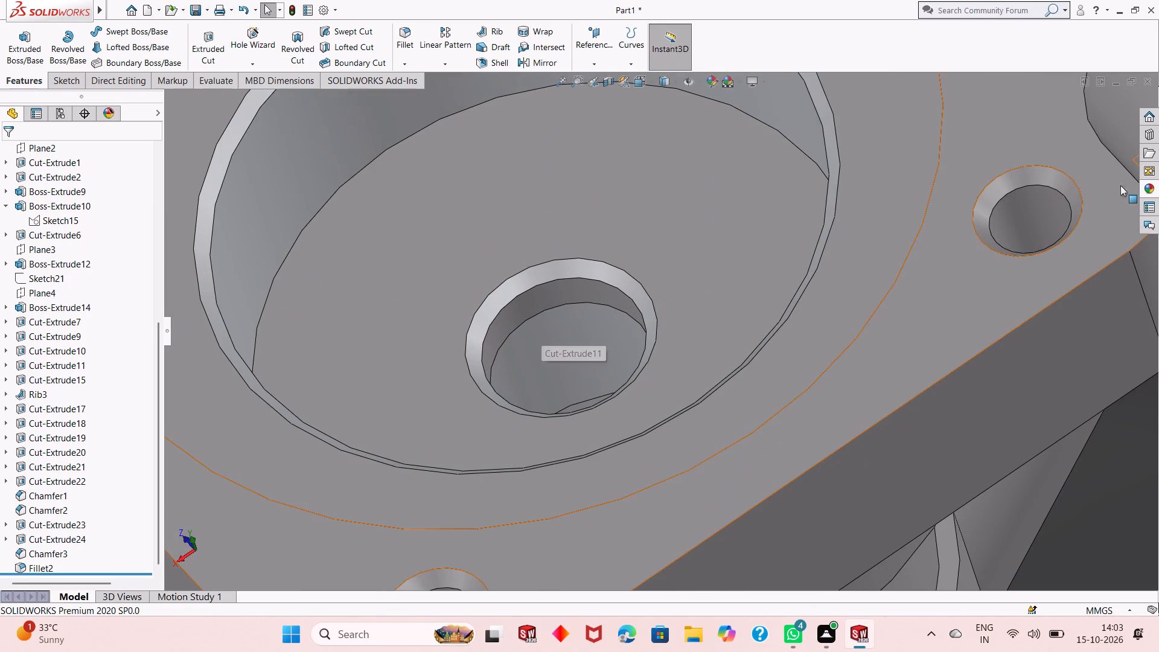
{"action": "left_click", "coordinate": [1146, 183]}
{"action": "left_click_drag", "start_coordinate": [980, 424], "coordinate": [632, 318]}
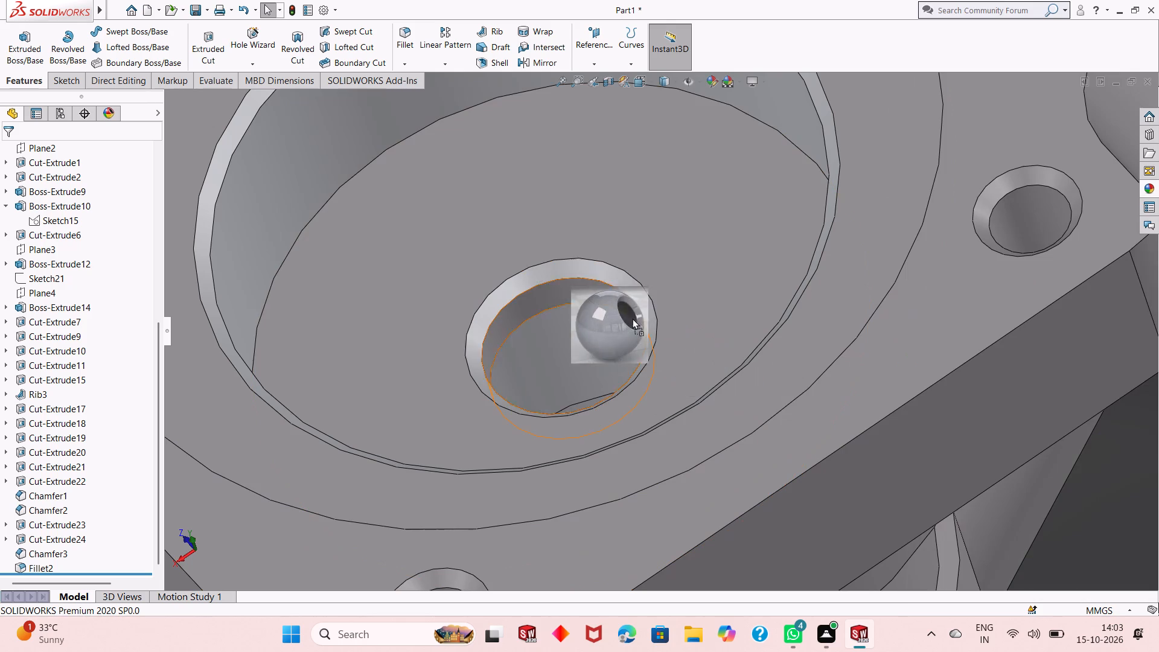
{"action": "left_click_drag", "start_coordinate": [632, 318], "coordinate": [568, 294]}
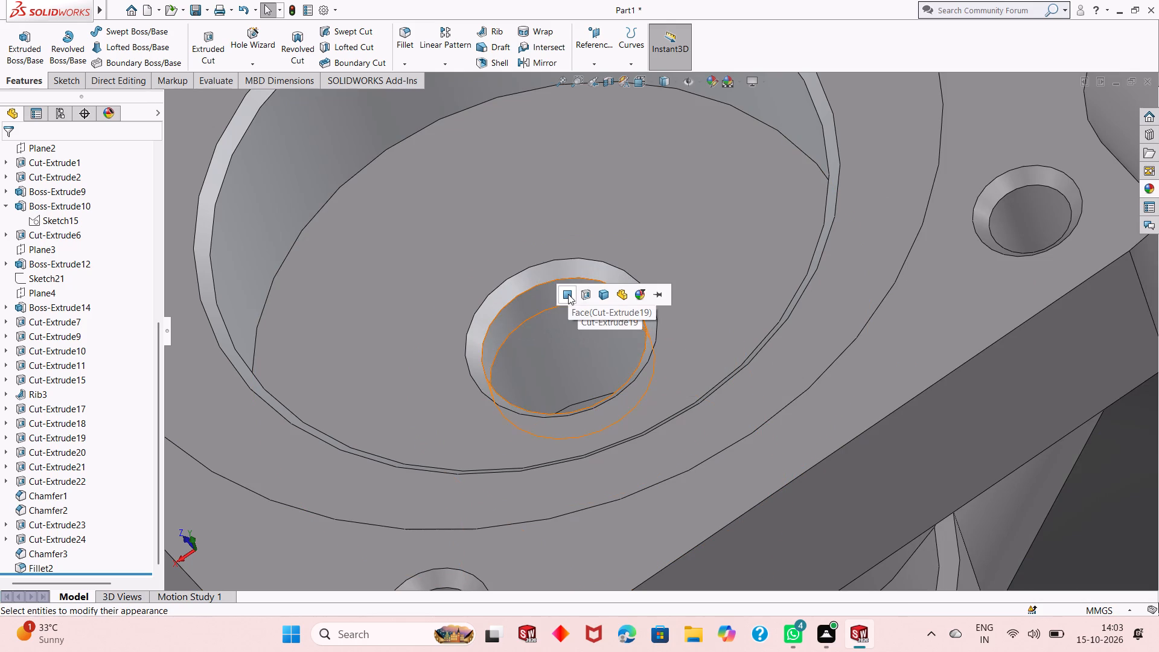
{"action": "left_click", "coordinate": [568, 294]}
Apply the polished aluminum appearance to the Cut-Extrude11 face seen through the small hole in the large bore's floor.
{"action": "left_click", "coordinate": [1141, 191]}
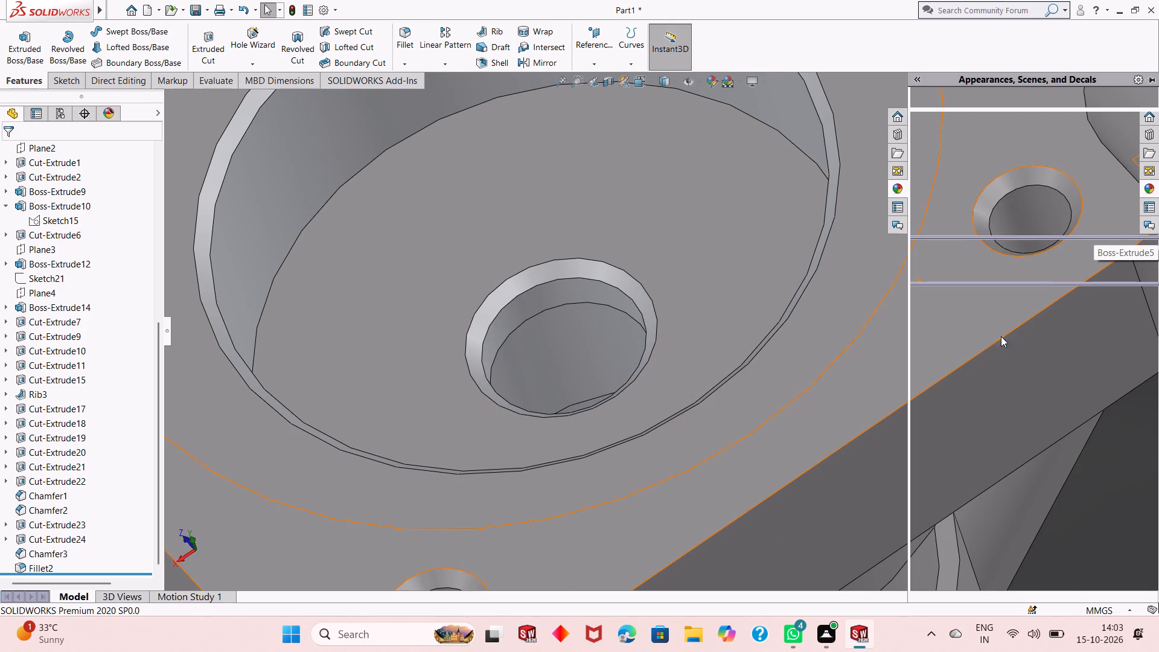
{"action": "left_click_drag", "start_coordinate": [971, 424], "coordinate": [573, 345]}
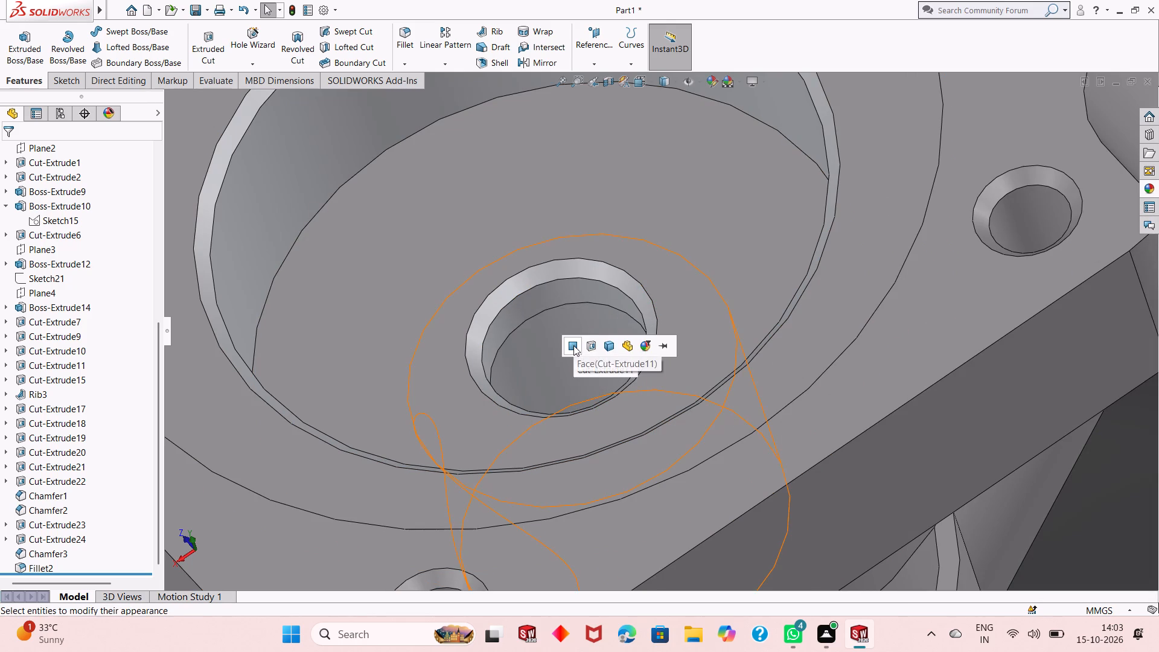
{"action": "left_click", "coordinate": [573, 345]}
Apply the polished aluminum appearance to the flange's corner holes as the Cut-Extrude24 feature.
{"action": "scroll", "coordinate": [634, 368], "scroll_direction": "up", "scroll_amount": 5}
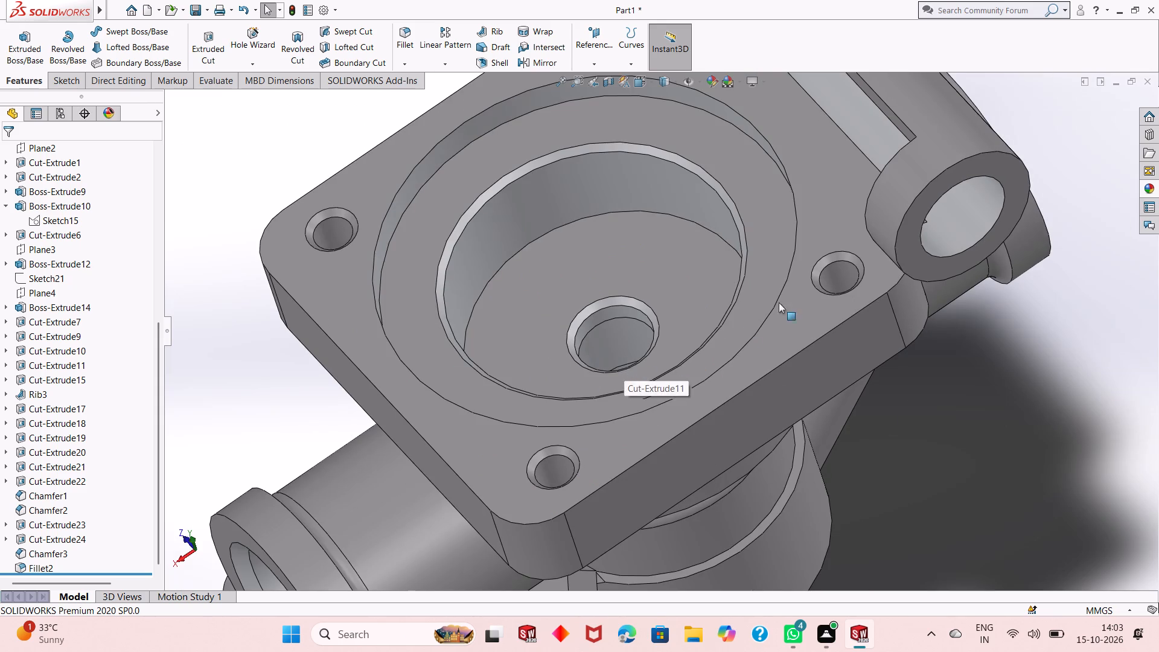
{"action": "scroll", "coordinate": [865, 284], "scroll_direction": "down", "scroll_amount": 2}
{"action": "left_click", "coordinate": [1149, 195]}
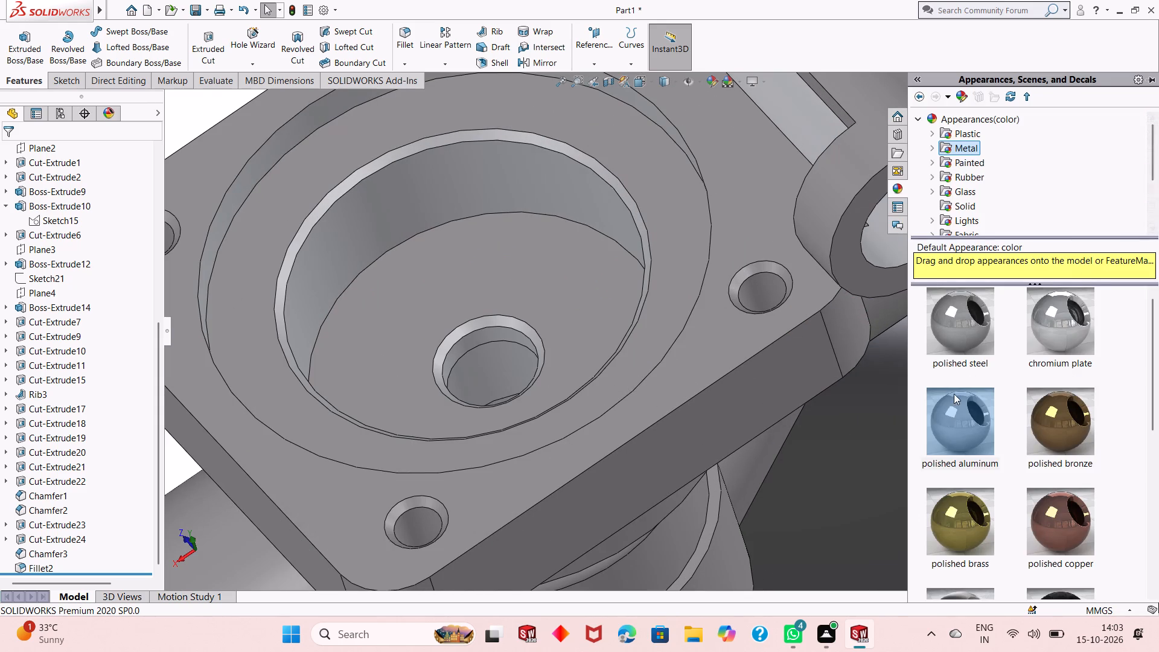
{"action": "left_click_drag", "start_coordinate": [948, 422], "coordinate": [750, 288]}
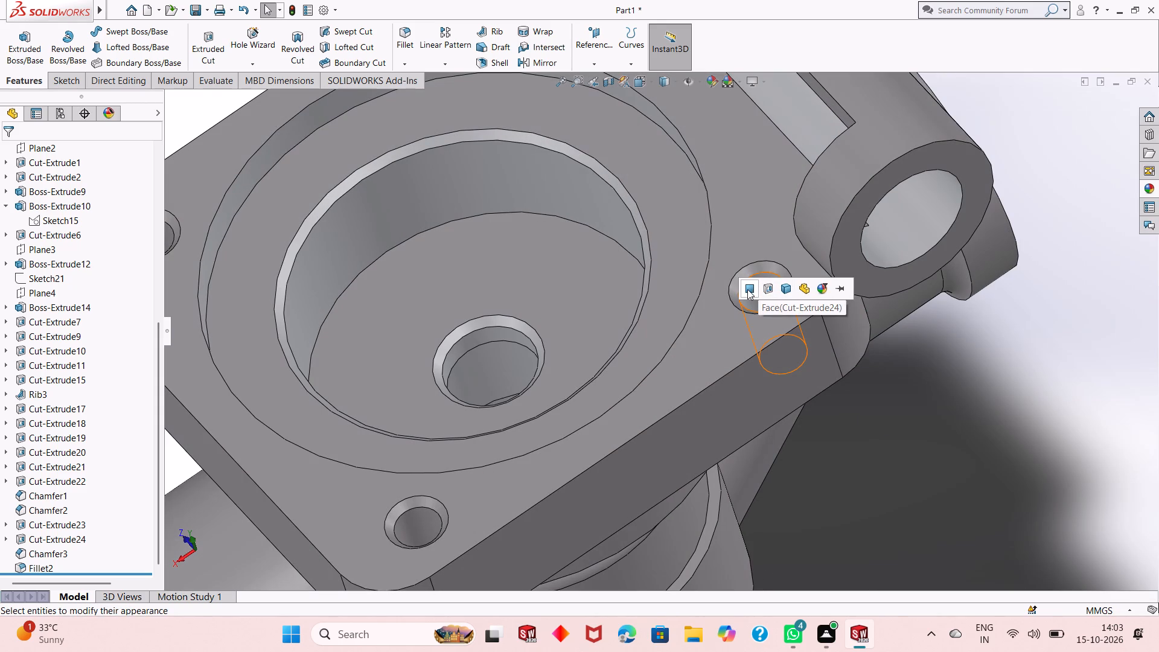
{"action": "left_click", "coordinate": [765, 292]}
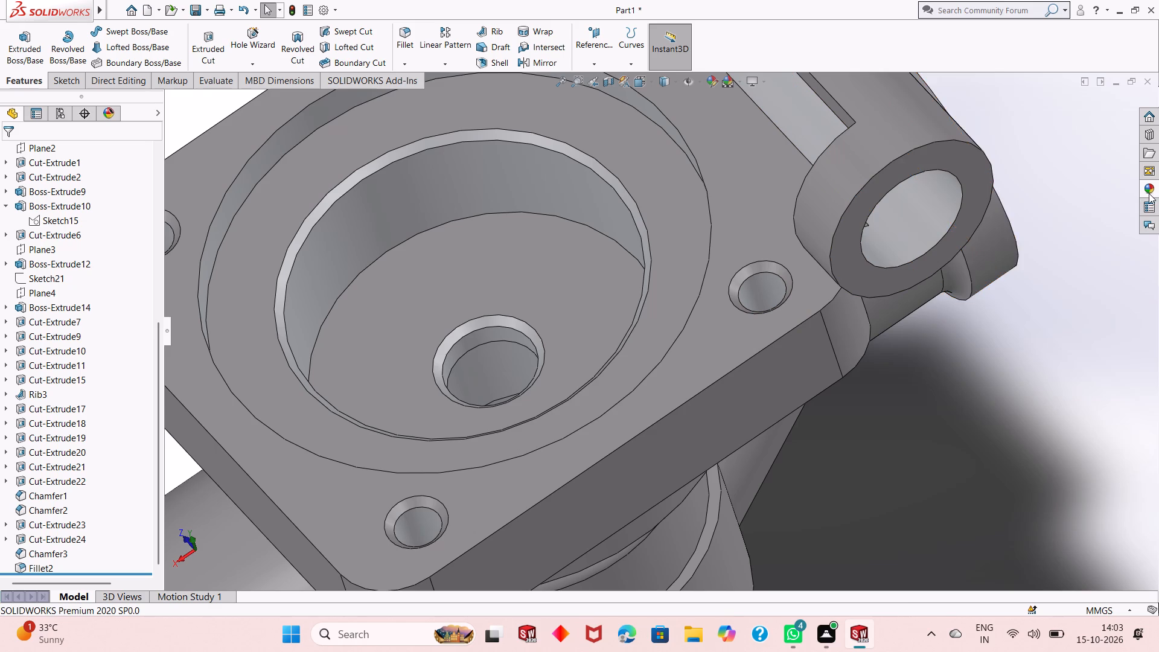
Apply the polished aluminum appearance to the chamfered rim of the flange's corner hole nearest the slotted cross tube.
{"action": "left_click", "coordinate": [1149, 193]}
{"action": "left_click_drag", "start_coordinate": [957, 424], "coordinate": [773, 275]}
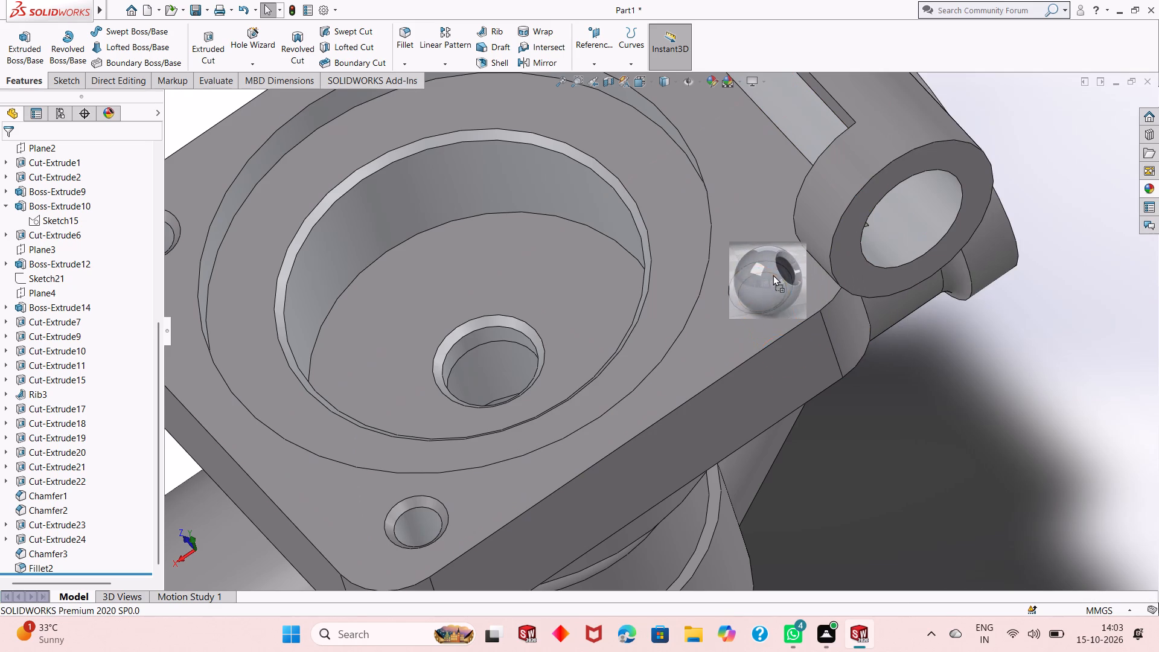
{"action": "left_click_drag", "start_coordinate": [773, 275], "coordinate": [761, 263]}
{"action": "left_click", "coordinate": [761, 263]}
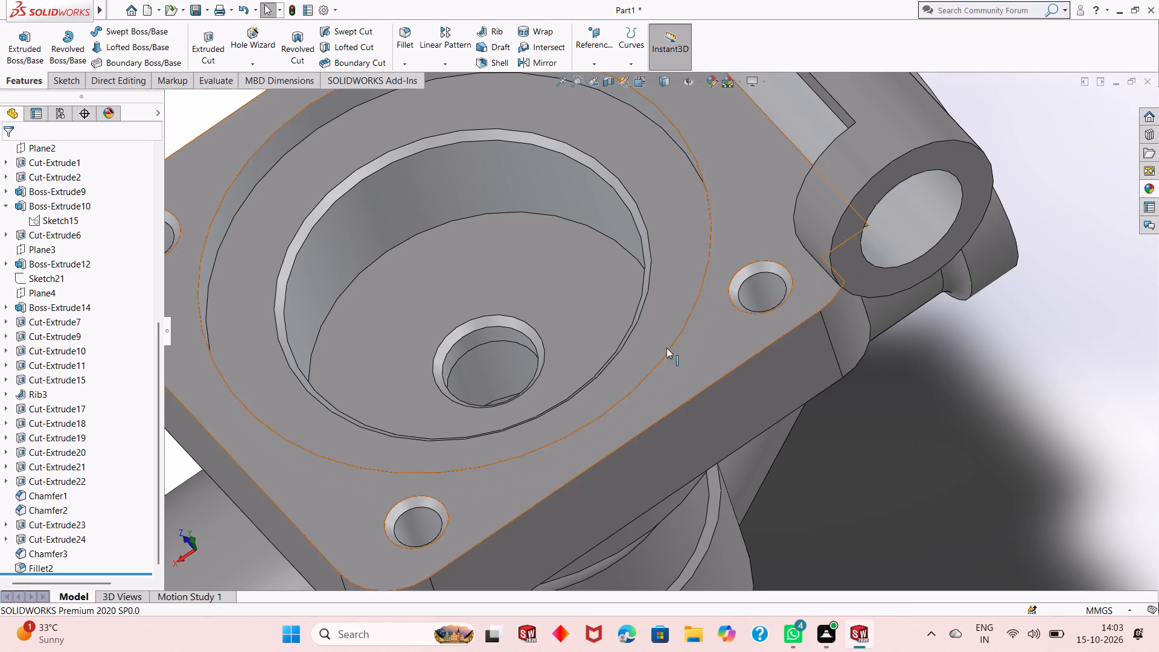
Section the body on the Front Plane and examine the internal bores for surfaces still lacking the polished finish.
{"action": "scroll", "coordinate": [651, 348], "scroll_direction": "up", "scroll_amount": 6}
{"action": "middle_click_drag", "start_coordinate": [566, 413], "coordinate": [570, 392]}
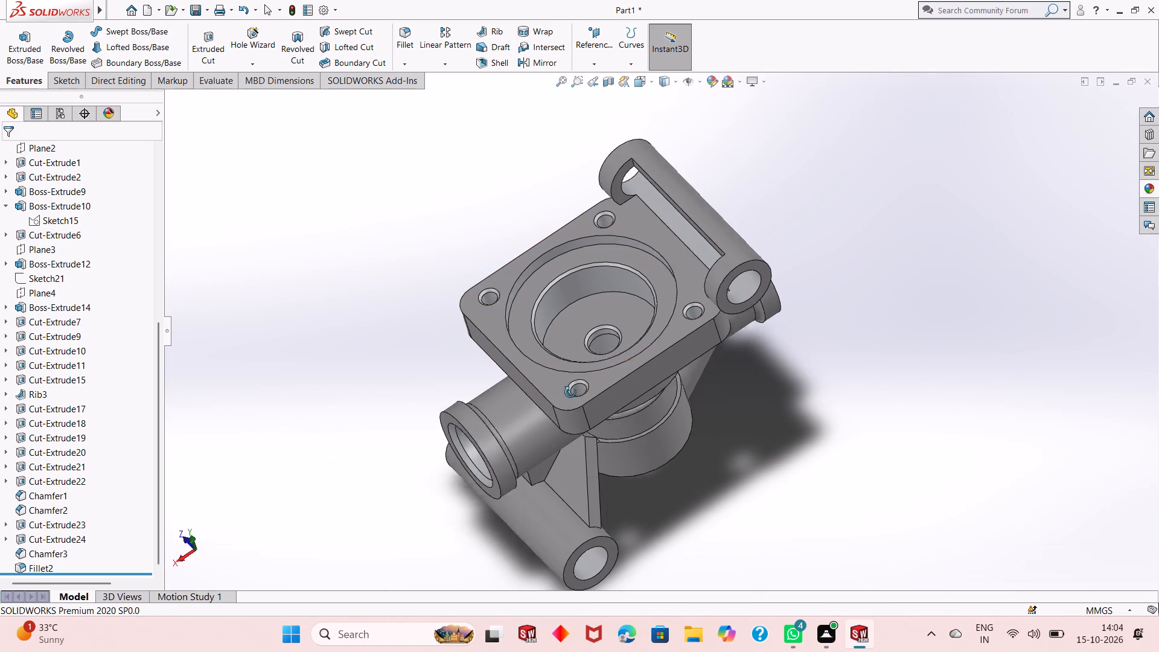
{"action": "middle_click_drag", "start_coordinate": [570, 392], "coordinate": [552, 308]}
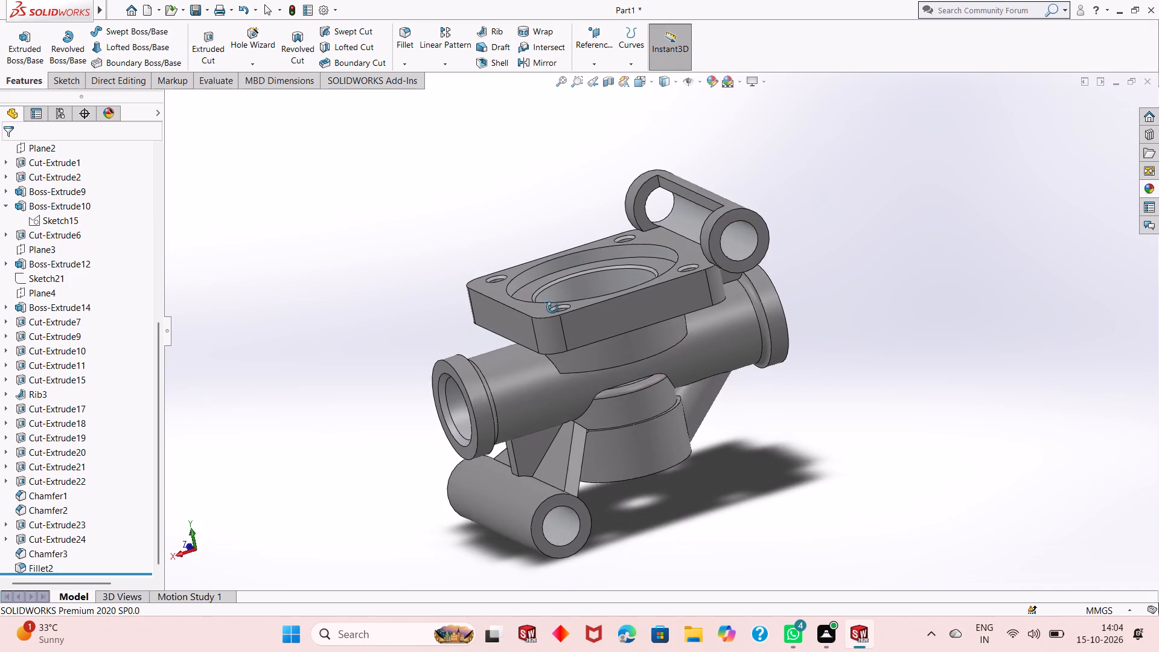
{"action": "middle_click_drag", "start_coordinate": [552, 308], "coordinate": [560, 347]}
{"action": "scroll", "coordinate": [550, 362], "scroll_direction": "up", "scroll_amount": 1}
{"action": "left_click", "coordinate": [608, 82]}
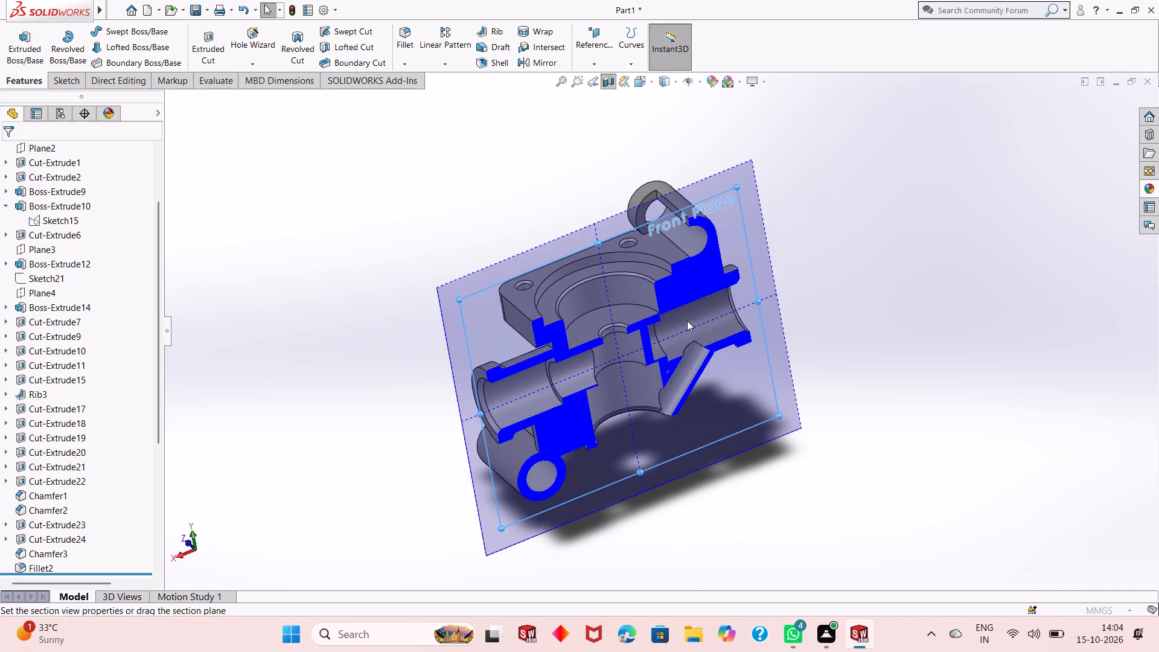
{"action": "middle_click_drag", "start_coordinate": [708, 367], "coordinate": [712, 308]}
{"action": "left_click", "coordinate": [9, 153]}
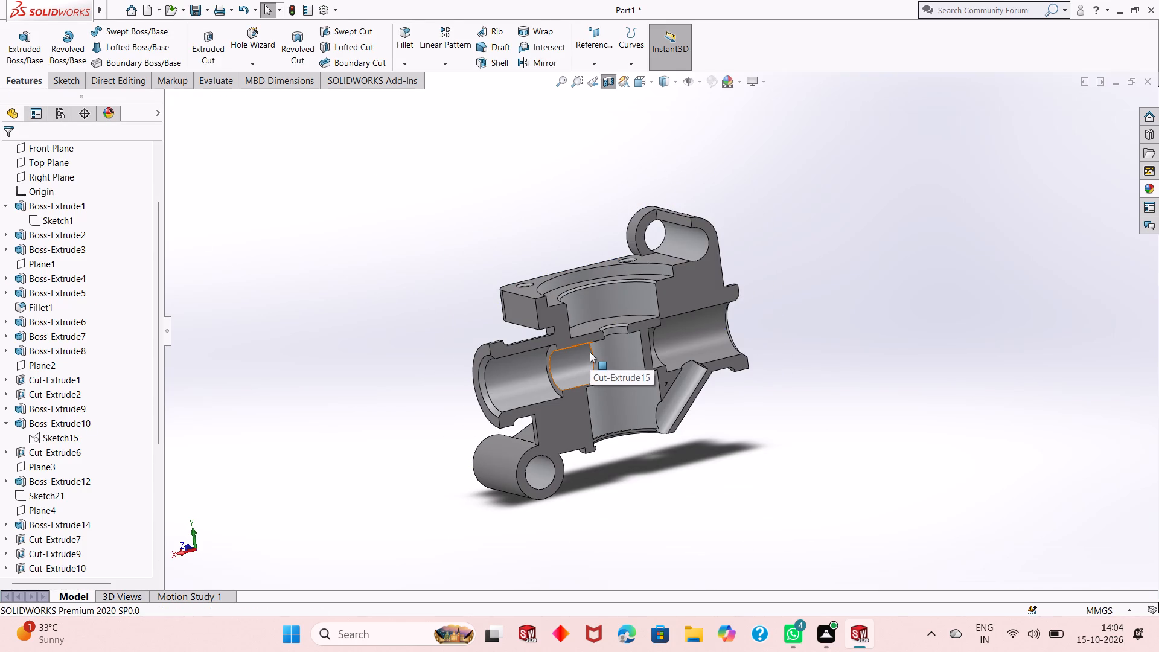
{"action": "scroll", "coordinate": [736, 431], "scroll_direction": "up", "scroll_amount": 1}
{"action": "middle_click_drag", "start_coordinate": [736, 431], "coordinate": [714, 393]}
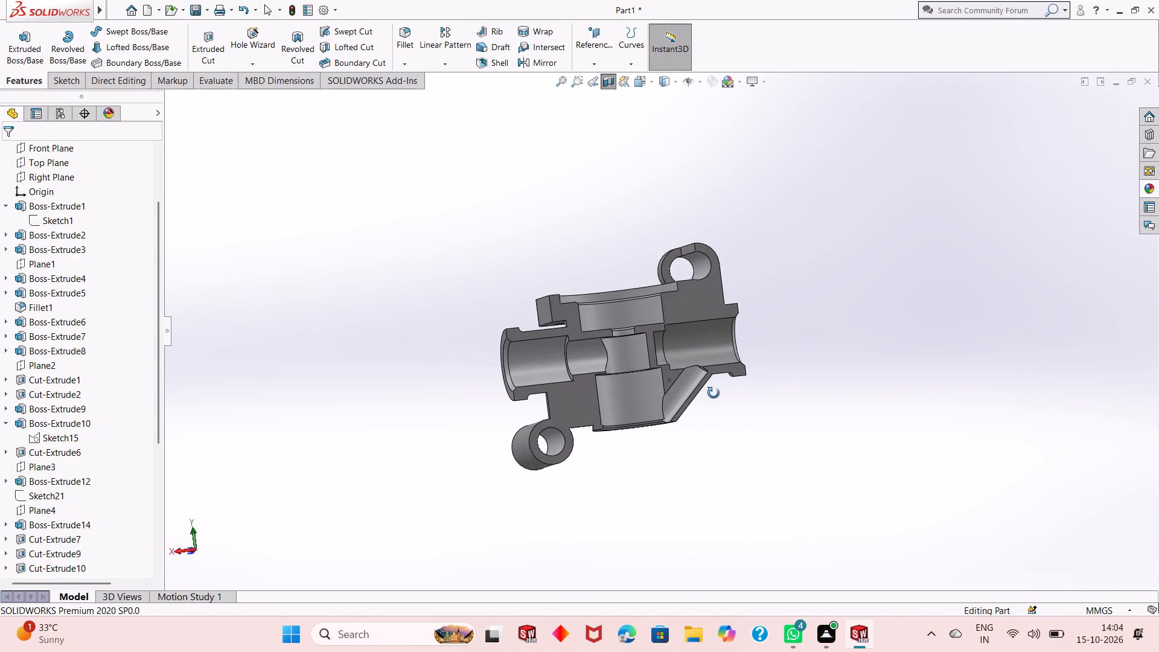
{"action": "middle_click_drag", "start_coordinate": [714, 393], "coordinate": [711, 400]}
{"action": "scroll", "coordinate": [682, 357], "scroll_direction": "down", "scroll_amount": 5}
{"action": "scroll", "coordinate": [682, 349], "scroll_direction": "up", "scroll_amount": 1}
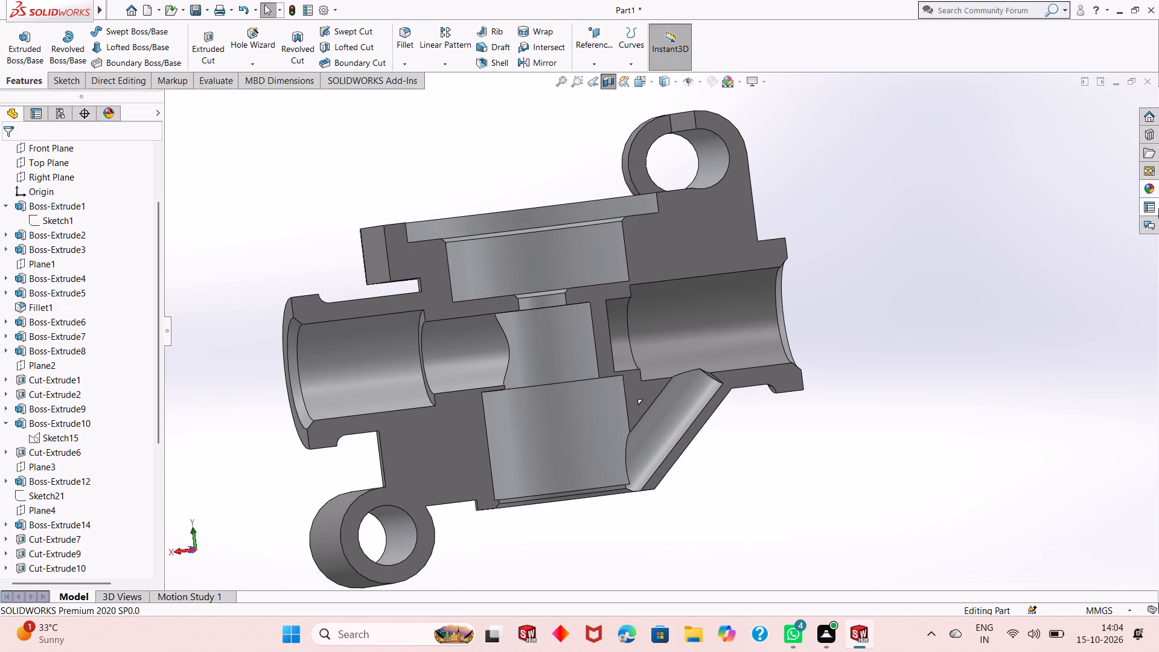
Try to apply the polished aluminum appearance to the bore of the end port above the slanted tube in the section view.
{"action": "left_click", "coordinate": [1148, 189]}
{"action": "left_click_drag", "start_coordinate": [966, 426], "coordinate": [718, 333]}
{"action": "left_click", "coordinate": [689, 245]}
Examine the sectioned end ports and central bore from several angles and turn the section view off.
{"action": "middle_click_drag", "start_coordinate": [892, 324], "coordinate": [881, 331]}
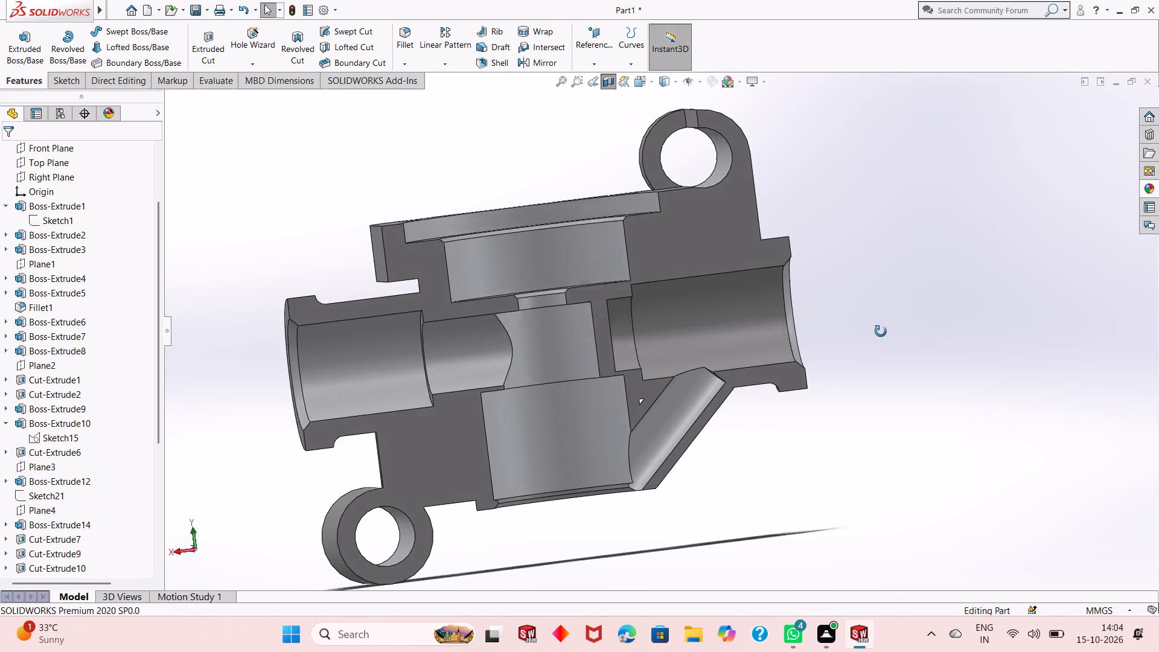
{"action": "middle_click_drag", "start_coordinate": [881, 331], "coordinate": [816, 353]}
{"action": "middle_click_drag", "start_coordinate": [624, 359], "coordinate": [636, 355]}
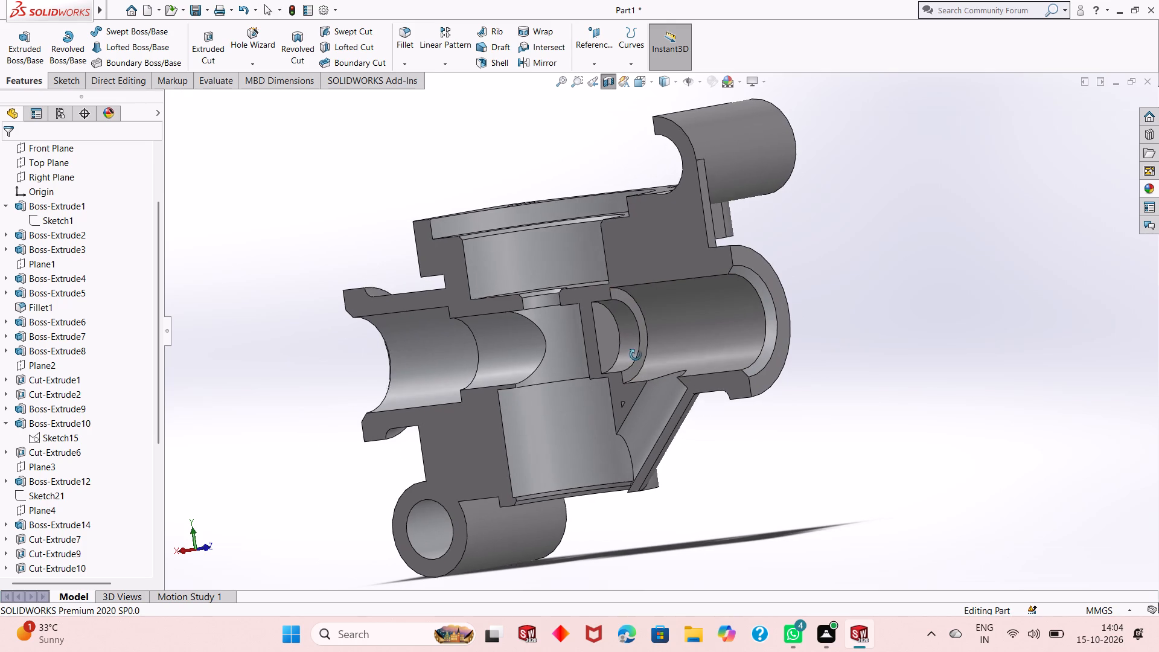
{"action": "middle_click_drag", "start_coordinate": [636, 355], "coordinate": [641, 354]}
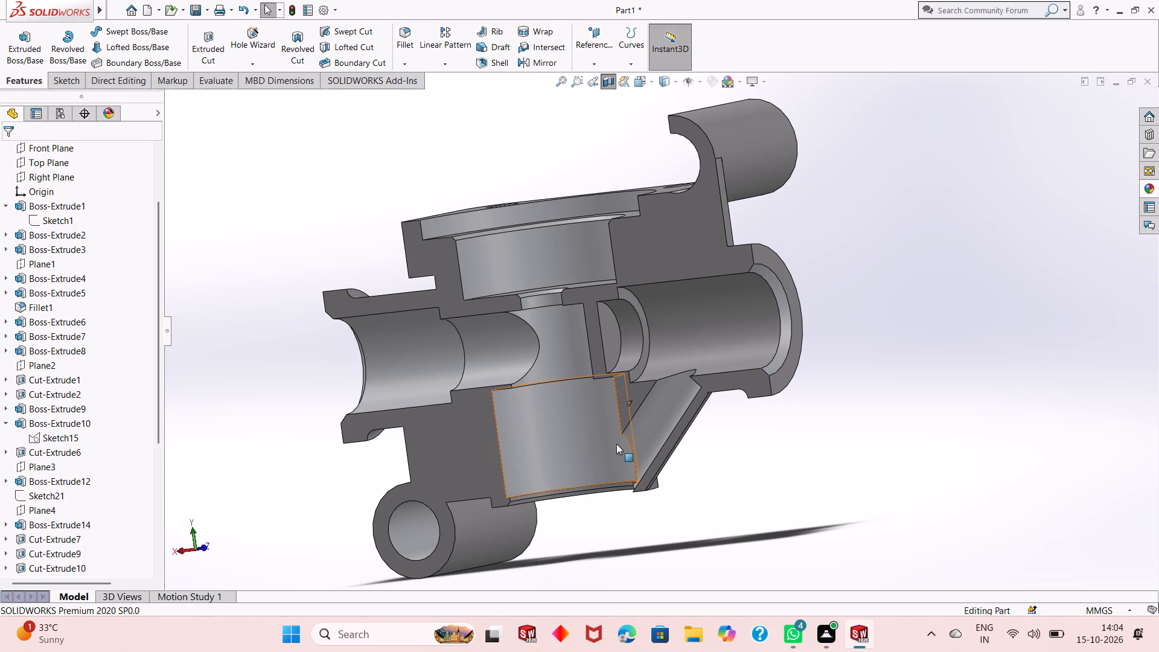
{"action": "middle_click_drag", "start_coordinate": [616, 444], "coordinate": [653, 433]}
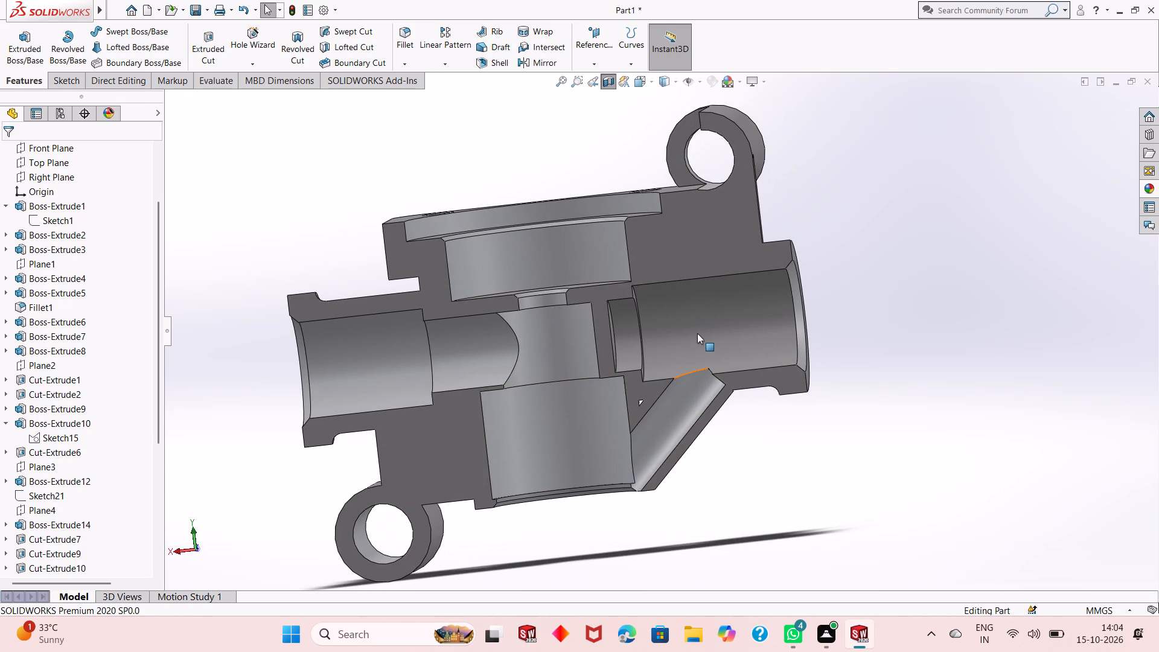
{"action": "left_click", "coordinate": [608, 82]}
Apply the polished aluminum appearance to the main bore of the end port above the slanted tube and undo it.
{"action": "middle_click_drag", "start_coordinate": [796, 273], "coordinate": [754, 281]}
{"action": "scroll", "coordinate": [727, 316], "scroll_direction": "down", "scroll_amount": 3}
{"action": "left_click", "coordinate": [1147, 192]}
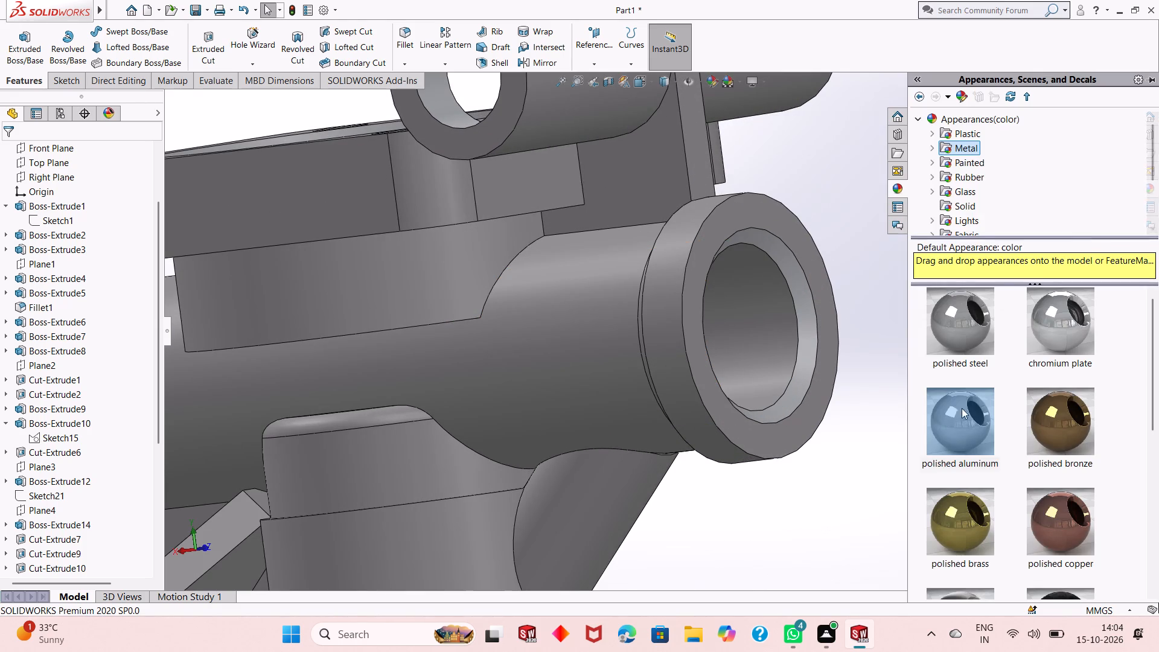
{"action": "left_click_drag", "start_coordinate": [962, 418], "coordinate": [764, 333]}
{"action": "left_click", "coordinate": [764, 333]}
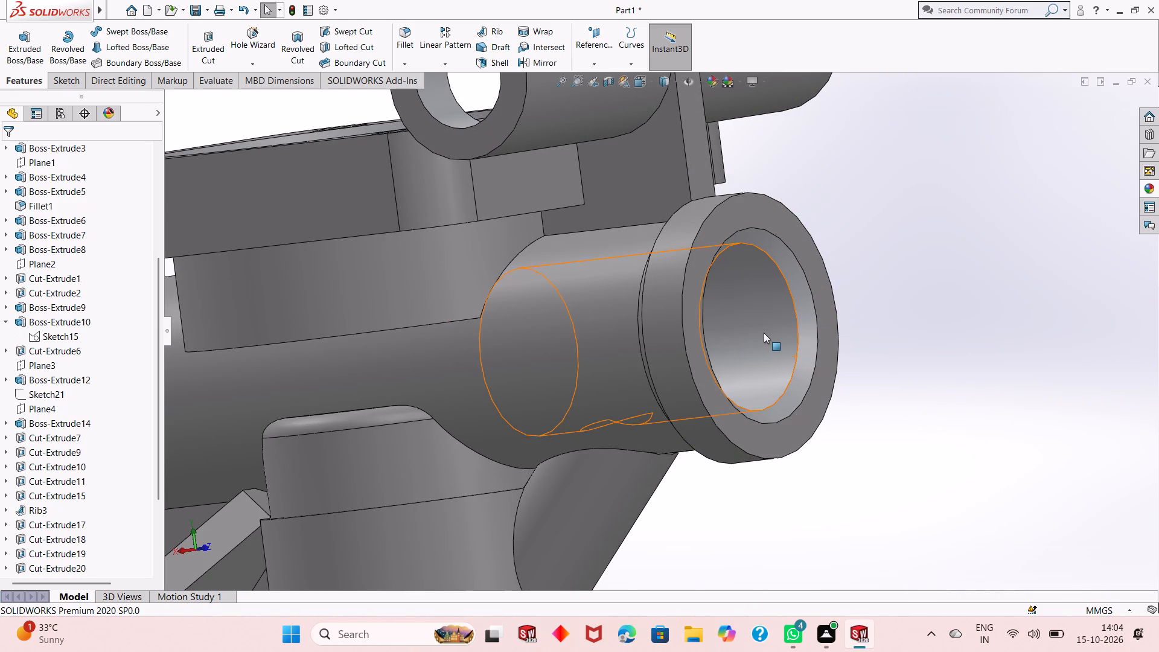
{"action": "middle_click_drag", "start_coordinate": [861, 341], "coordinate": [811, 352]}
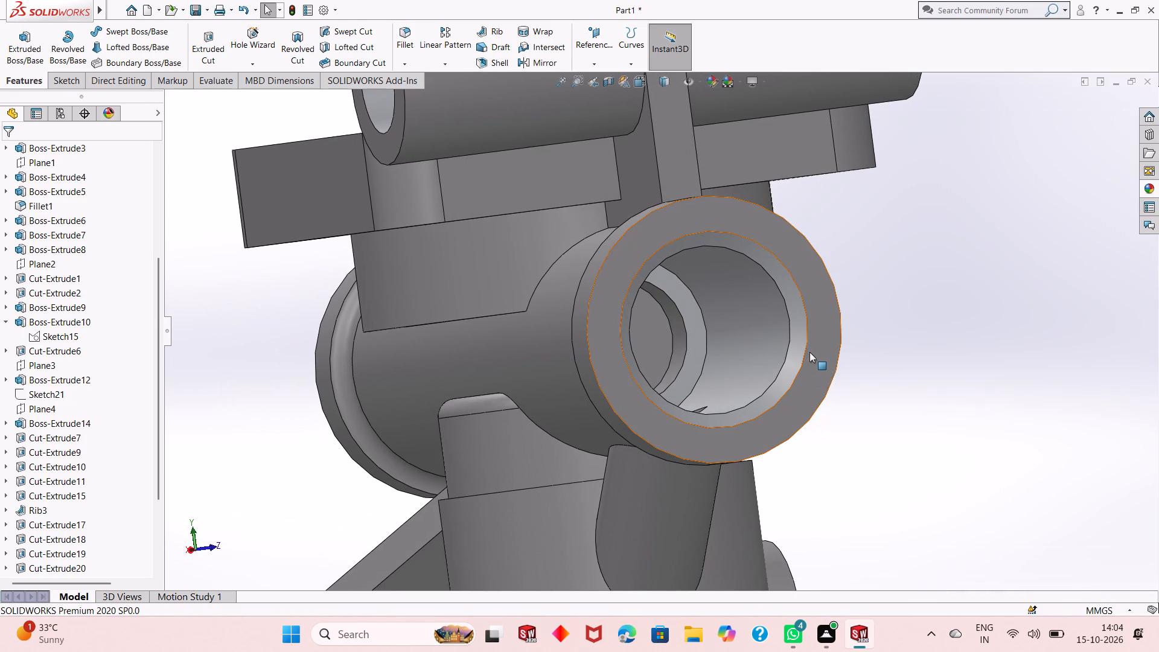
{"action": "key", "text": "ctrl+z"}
Apply the polished aluminum appearance to the main bore wall of the end port above the slanted tube.
{"action": "left_click", "coordinate": [1155, 187]}
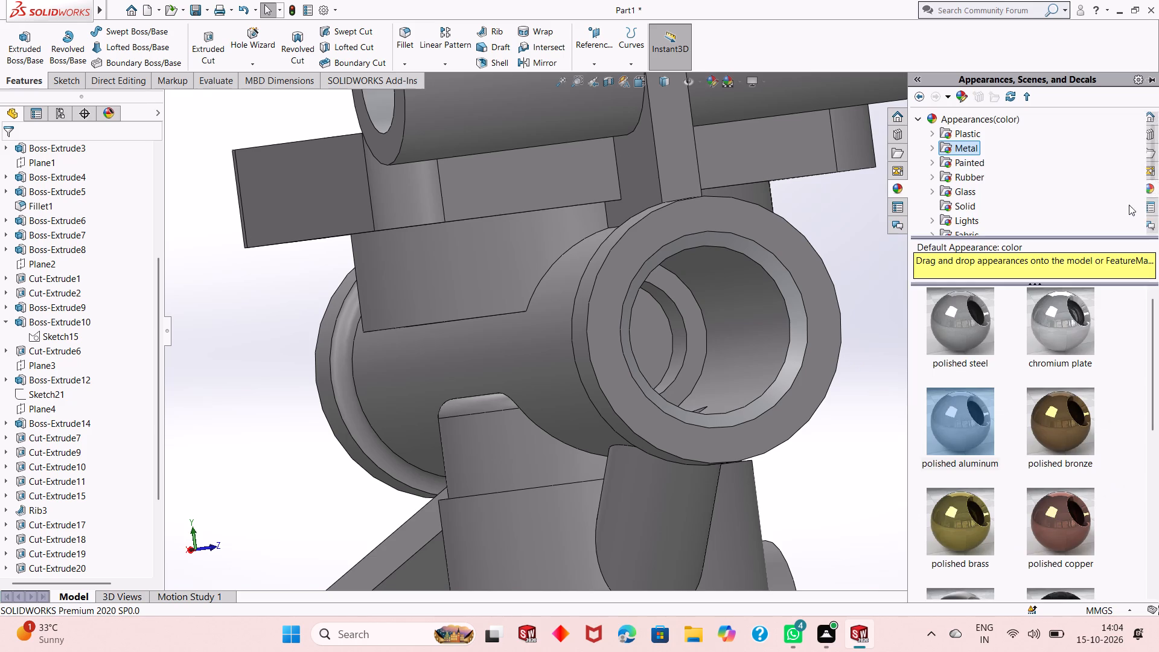
{"action": "left_click_drag", "start_coordinate": [949, 432], "coordinate": [755, 344]}
{"action": "left_click", "coordinate": [741, 342]}
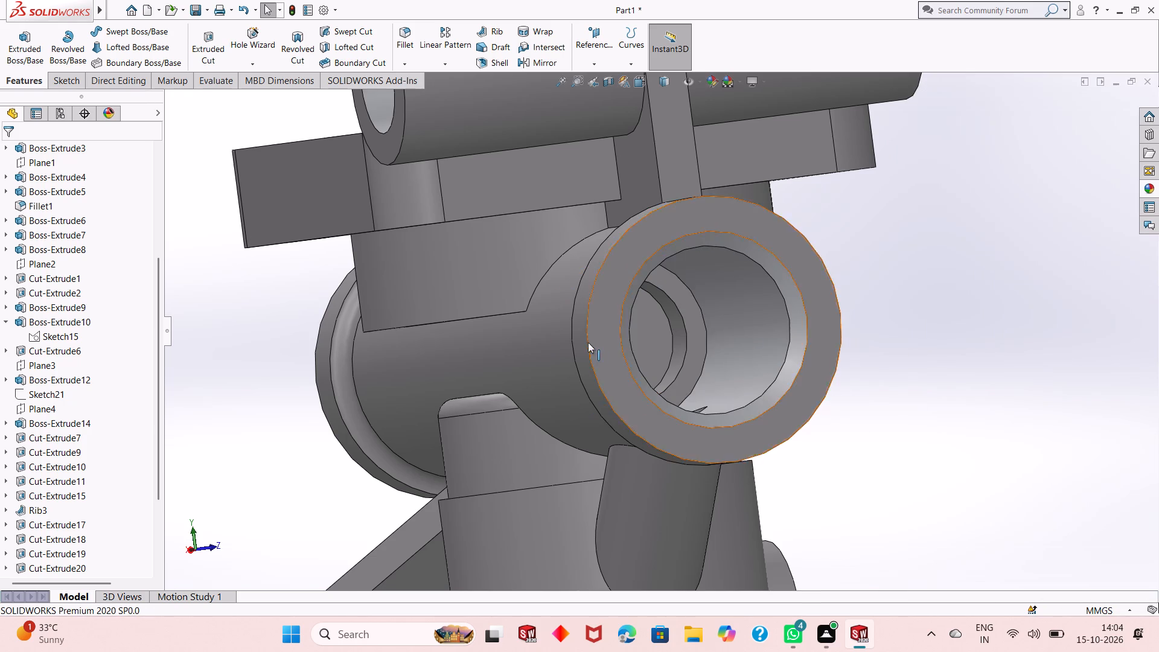
Apply the polished aluminum appearance to the Cut-Extrude21 wall of the smaller stepped bore inside the same end port.
{"action": "scroll", "coordinate": [588, 342], "scroll_direction": "down", "scroll_amount": 3}
{"action": "left_click", "coordinate": [1149, 195]}
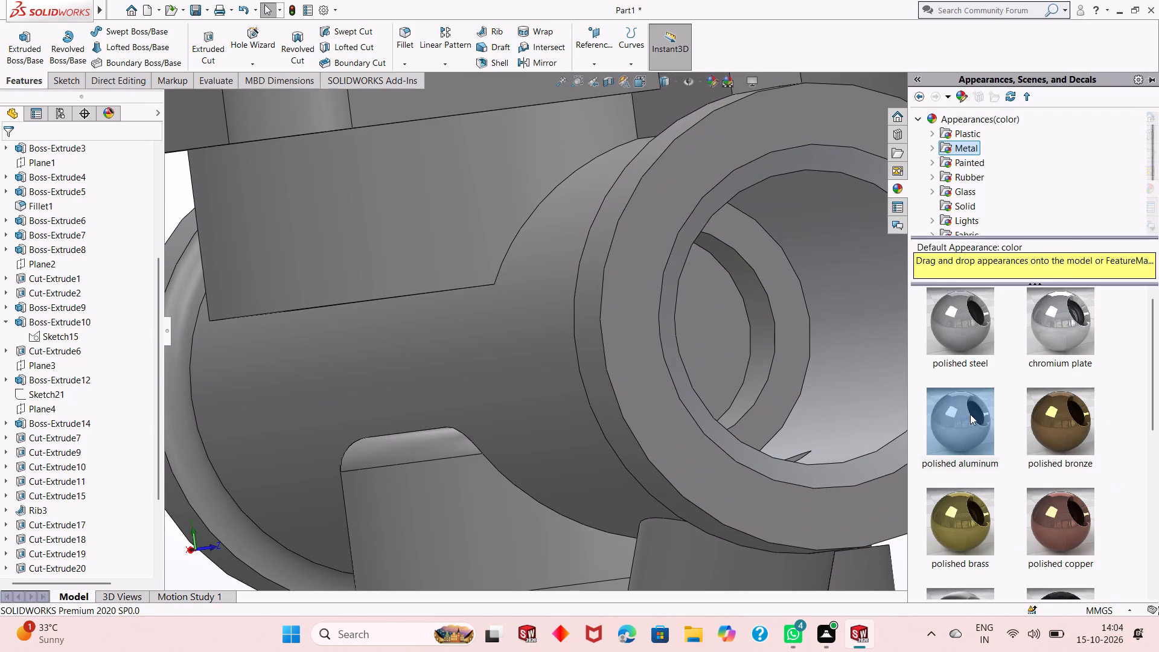
{"action": "left_click_drag", "start_coordinate": [969, 416], "coordinate": [762, 342]}
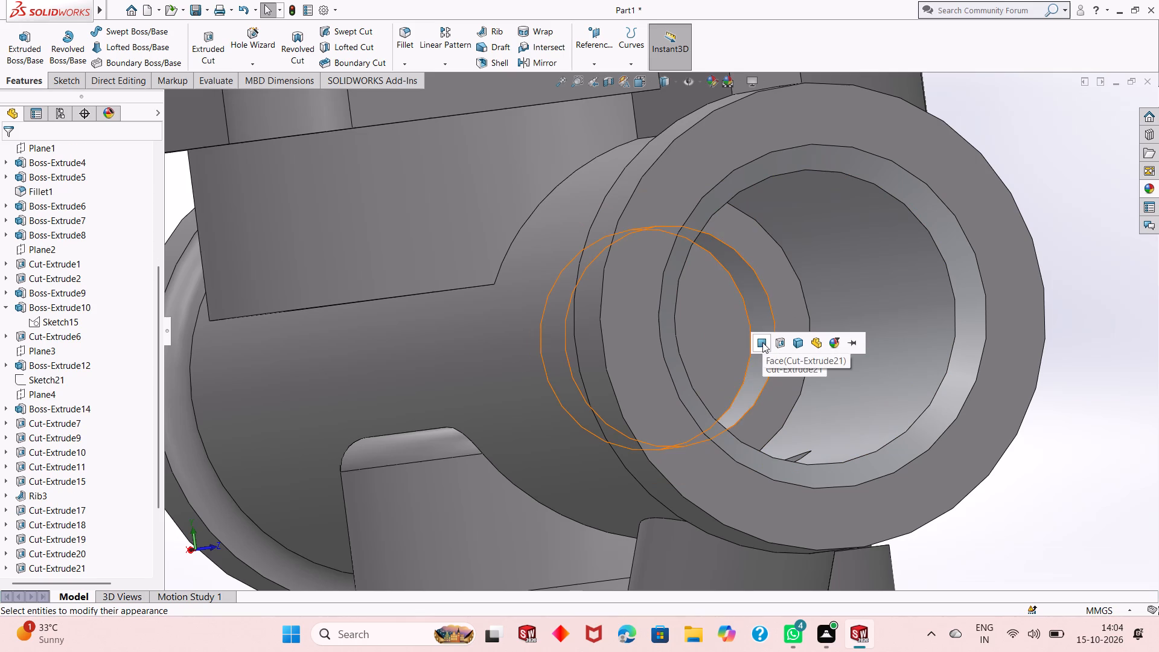
{"action": "left_click", "coordinate": [762, 342]}
Apply the polished aluminum appearance to the Cut-Extrude22 hole wall that opens into the main bore of the end port above the slanted tube.
{"action": "scroll", "coordinate": [801, 392], "scroll_direction": "up", "scroll_amount": 8}
{"action": "middle_click_drag", "start_coordinate": [602, 374], "coordinate": [602, 376]}
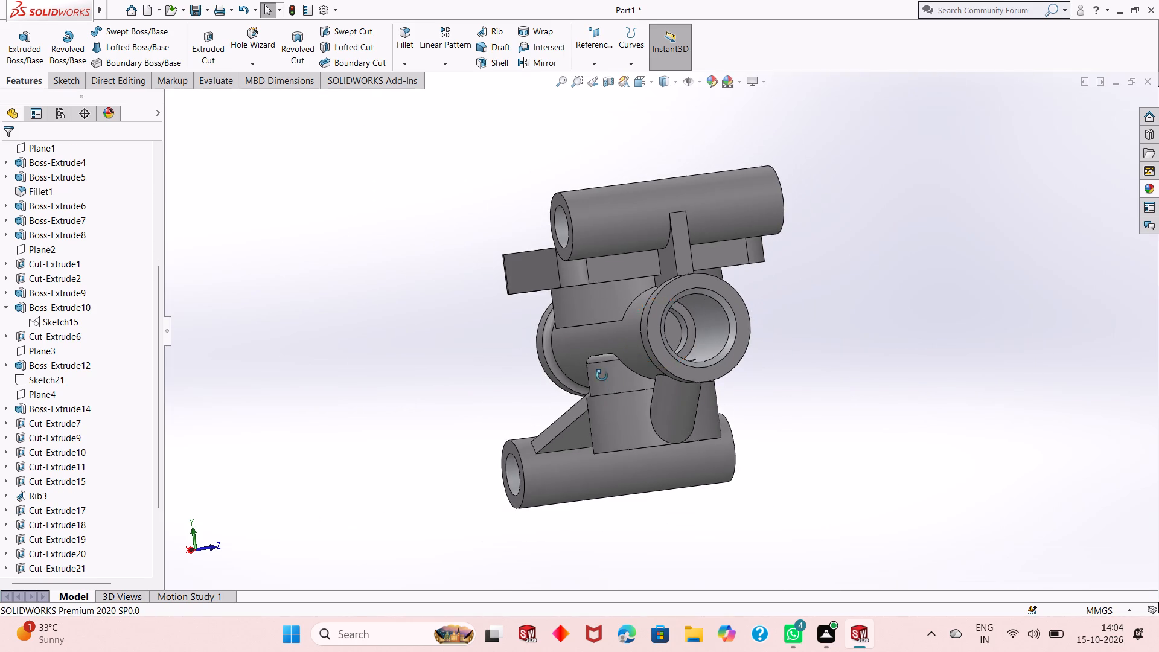
{"action": "middle_click_drag", "start_coordinate": [602, 376], "coordinate": [579, 460]}
{"action": "middle_click_drag", "start_coordinate": [581, 460], "coordinate": [590, 465]}
{"action": "scroll", "coordinate": [646, 423], "scroll_direction": "down", "scroll_amount": 6}
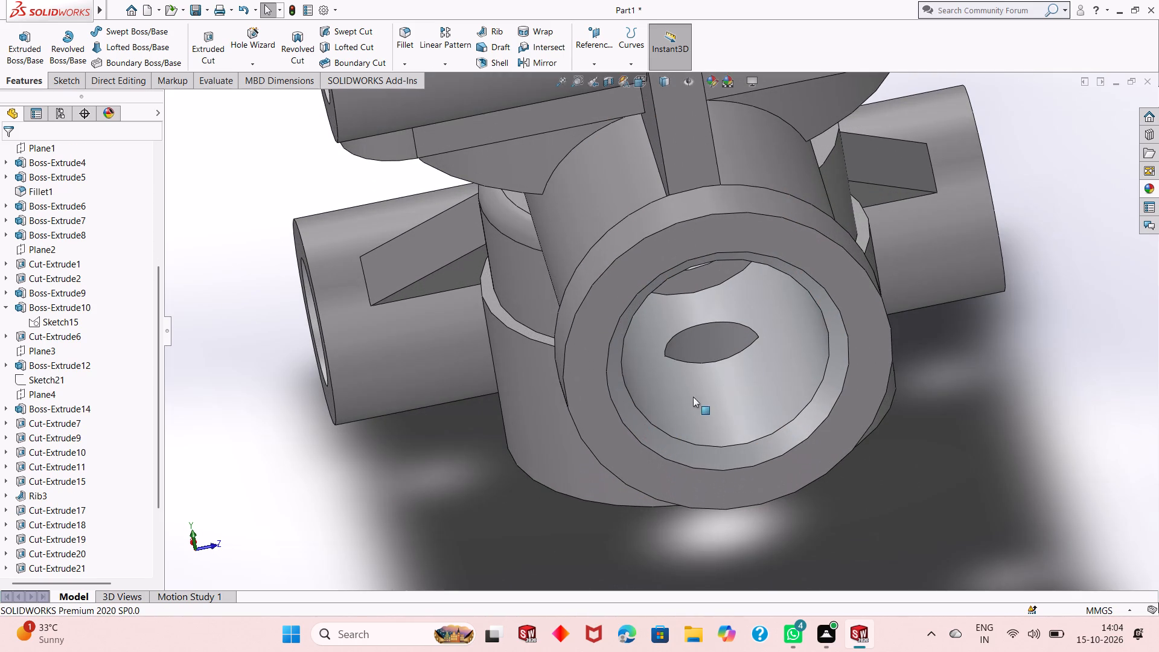
{"action": "left_click", "coordinate": [1152, 193]}
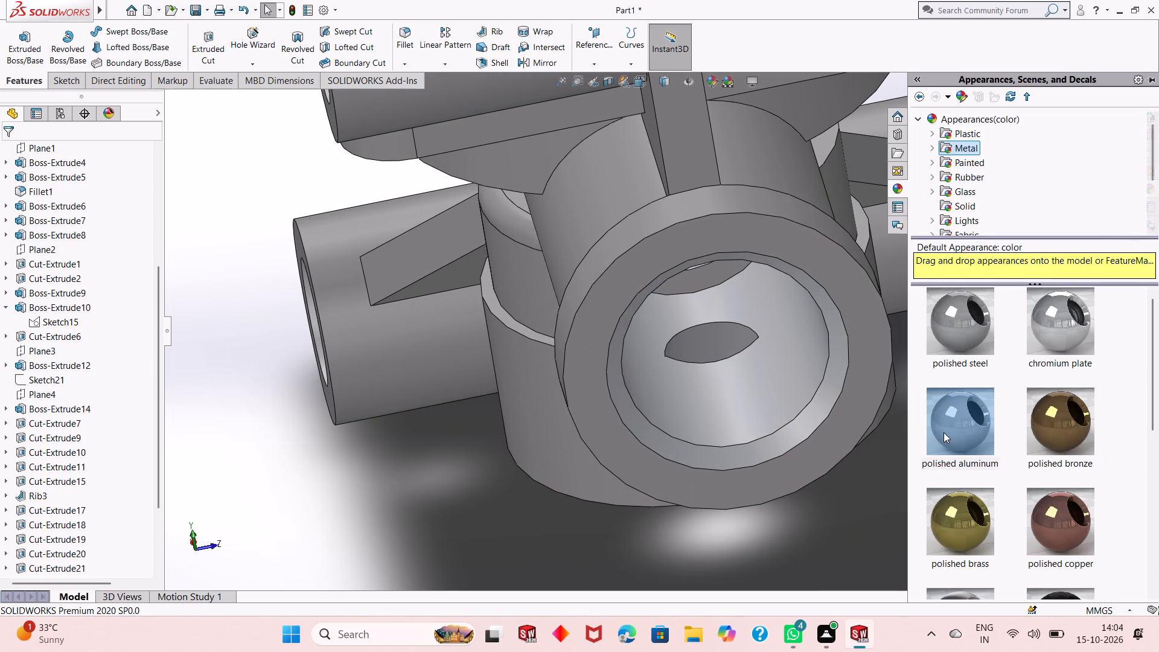
{"action": "left_click_drag", "start_coordinate": [963, 431], "coordinate": [726, 340]}
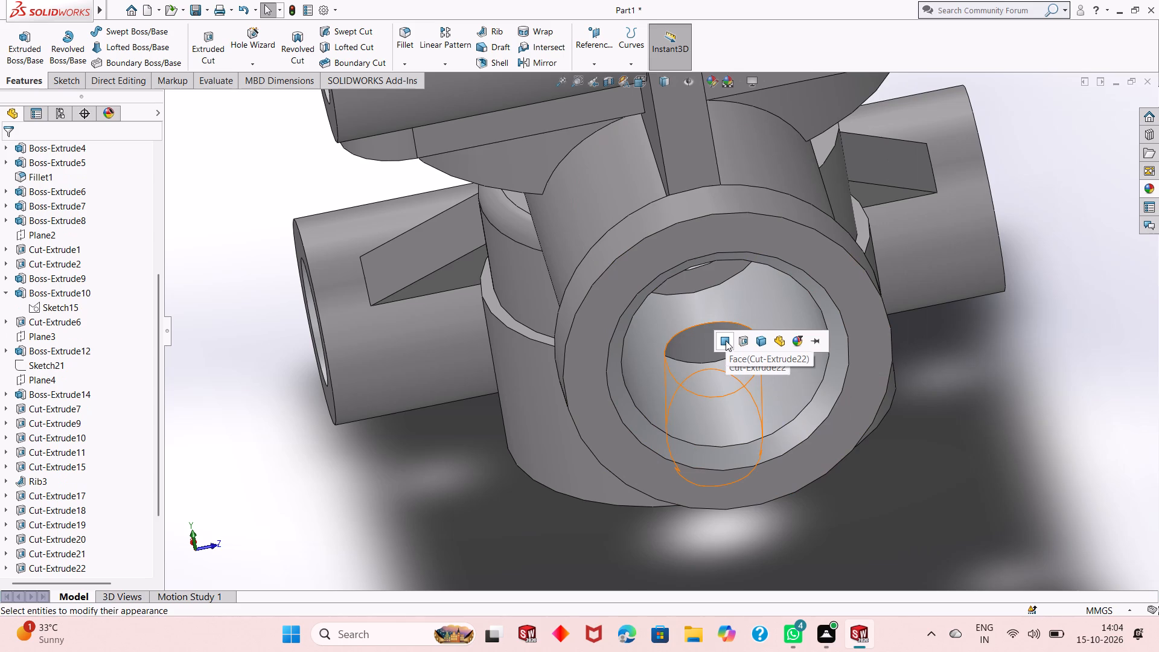
{"action": "left_click", "coordinate": [726, 340]}
Examine the whole valve body from the side, the underside and the flange side to check its appearance.
{"action": "scroll", "coordinate": [745, 403], "scroll_direction": "up", "scroll_amount": 5}
{"action": "middle_click_drag", "start_coordinate": [577, 354], "coordinate": [631, 272]}
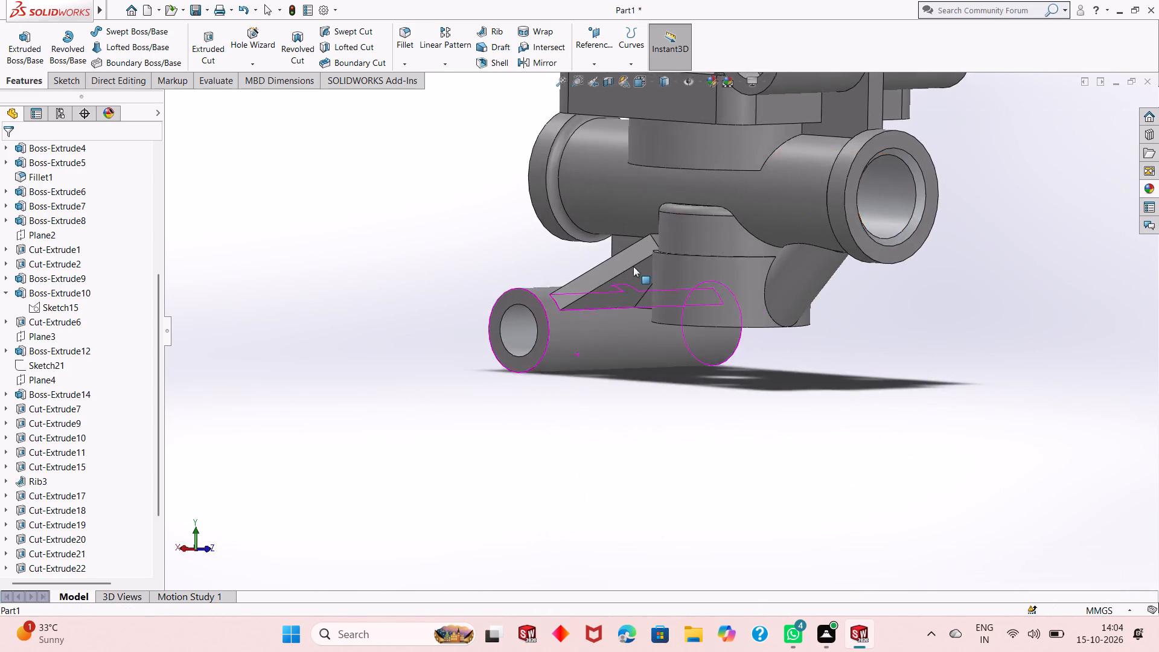
{"action": "scroll", "coordinate": [642, 274], "scroll_direction": "up", "scroll_amount": 4}
{"action": "scroll", "coordinate": [687, 208], "scroll_direction": "down", "scroll_amount": 2}
{"action": "scroll", "coordinate": [669, 377], "scroll_direction": "up", "scroll_amount": 1}
{"action": "middle_click_drag", "start_coordinate": [677, 371], "coordinate": [738, 375]}
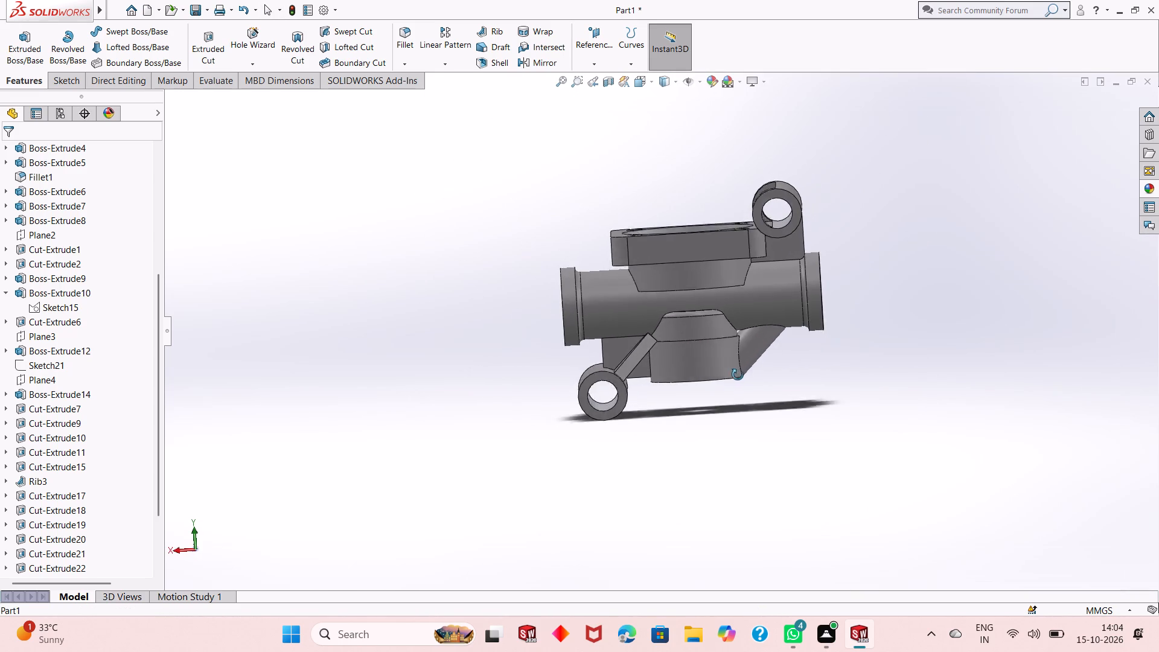
{"action": "middle_click_drag", "start_coordinate": [738, 375], "coordinate": [738, 394]}
{"action": "scroll", "coordinate": [696, 244], "scroll_direction": "down", "scroll_amount": 2}
{"action": "middle_click_drag", "start_coordinate": [712, 347], "coordinate": [729, 381]}
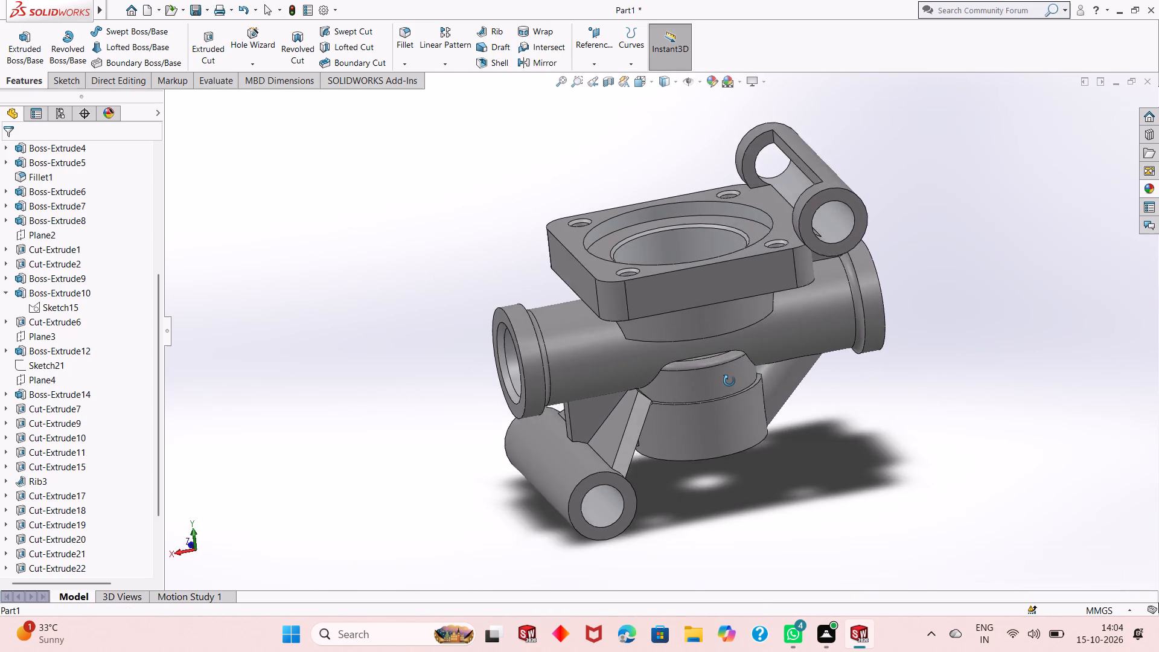
{"action": "middle_click_drag", "start_coordinate": [729, 381], "coordinate": [724, 388]}
{"action": "scroll", "coordinate": [723, 392], "scroll_direction": "up", "scroll_amount": 2}
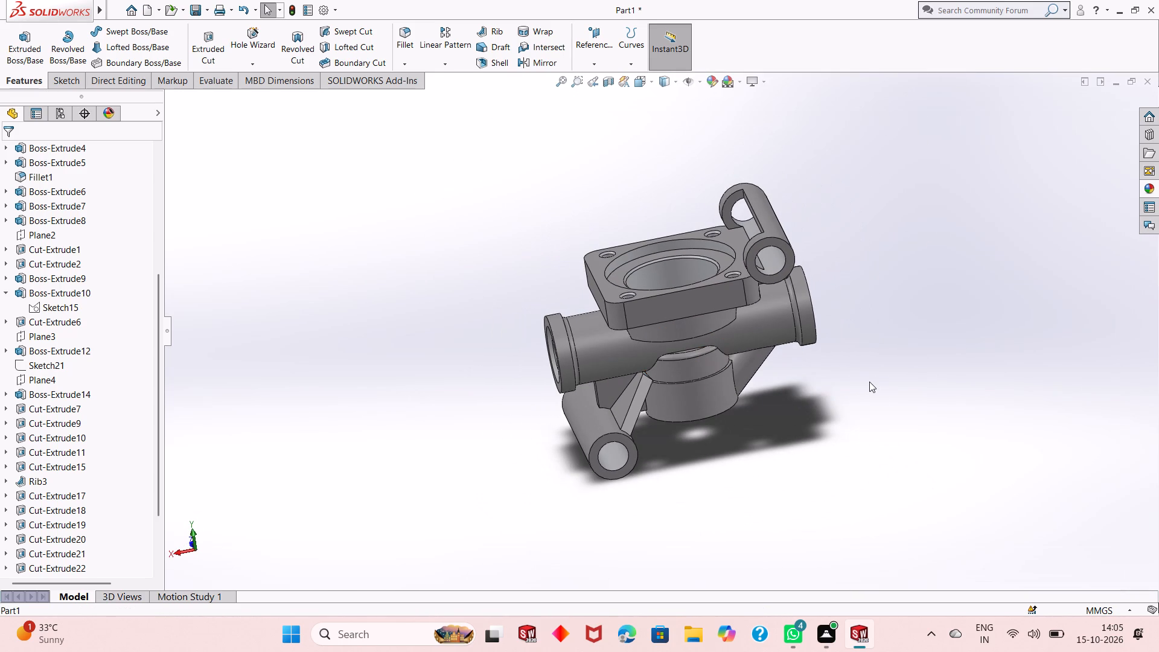
Save the part as Valve body in the Dp SolidWorks folder, in SOLIDWORKS Part format.
{"action": "key", "text": "ctrl+s"}
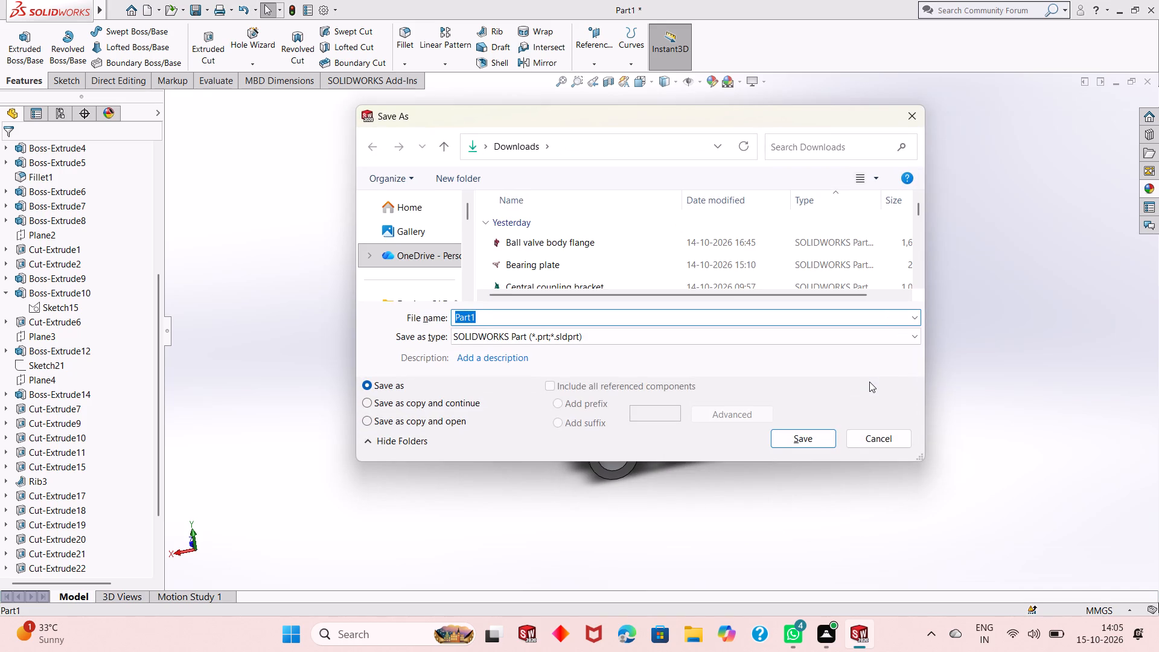
{"action": "type", "text": "Valv"}
{"action": "type", "text": "e ba"}
{"action": "key", "text": "BackSpace"}
{"action": "type", "text": "ody"}
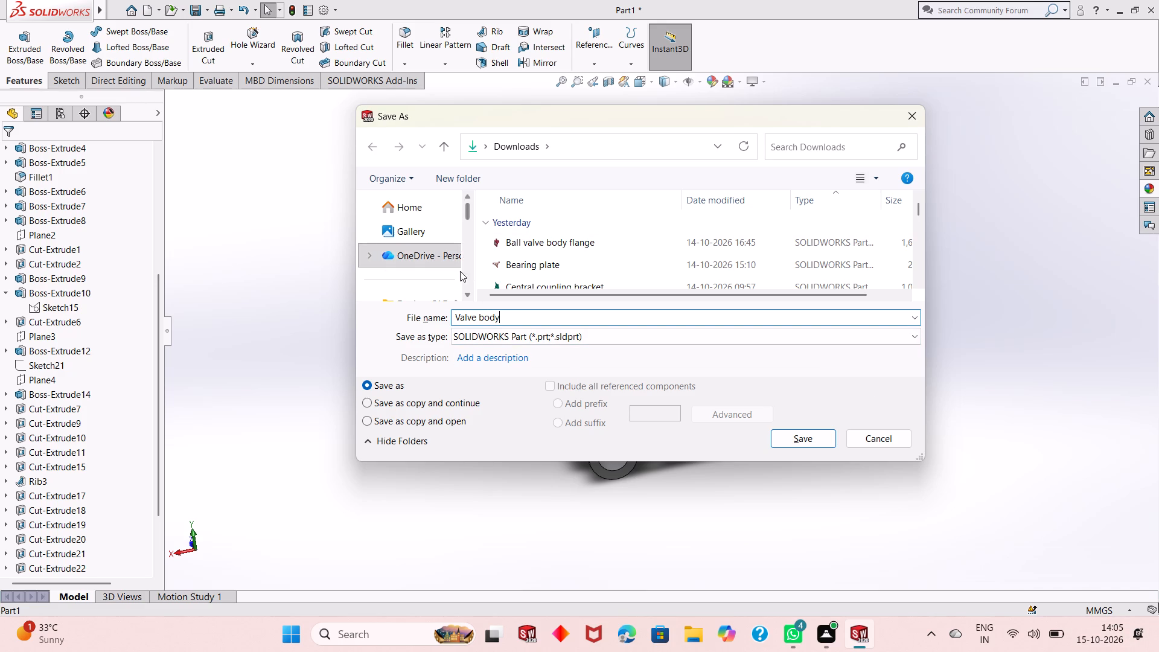
{"action": "scroll", "coordinate": [440, 267], "scroll_direction": "down", "scroll_amount": 1}
{"action": "left_click", "coordinate": [418, 271]}
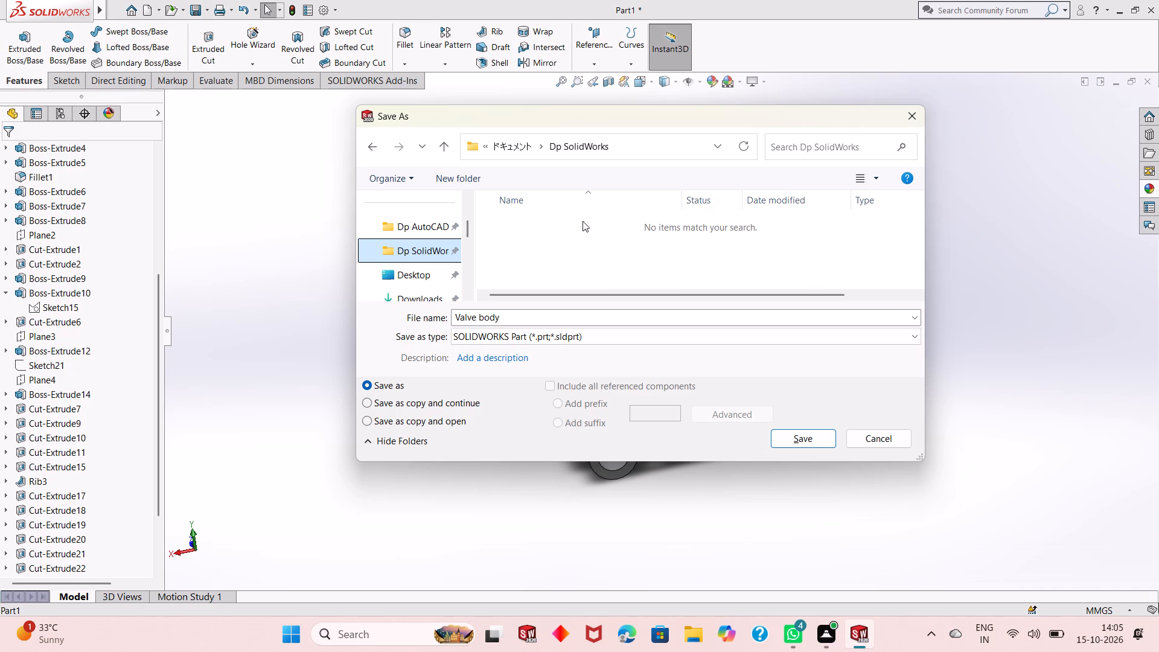
{"action": "left_click", "coordinate": [419, 229]}
{"action": "left_click", "coordinate": [417, 252]}
{"action": "double_click", "coordinate": [417, 252]}
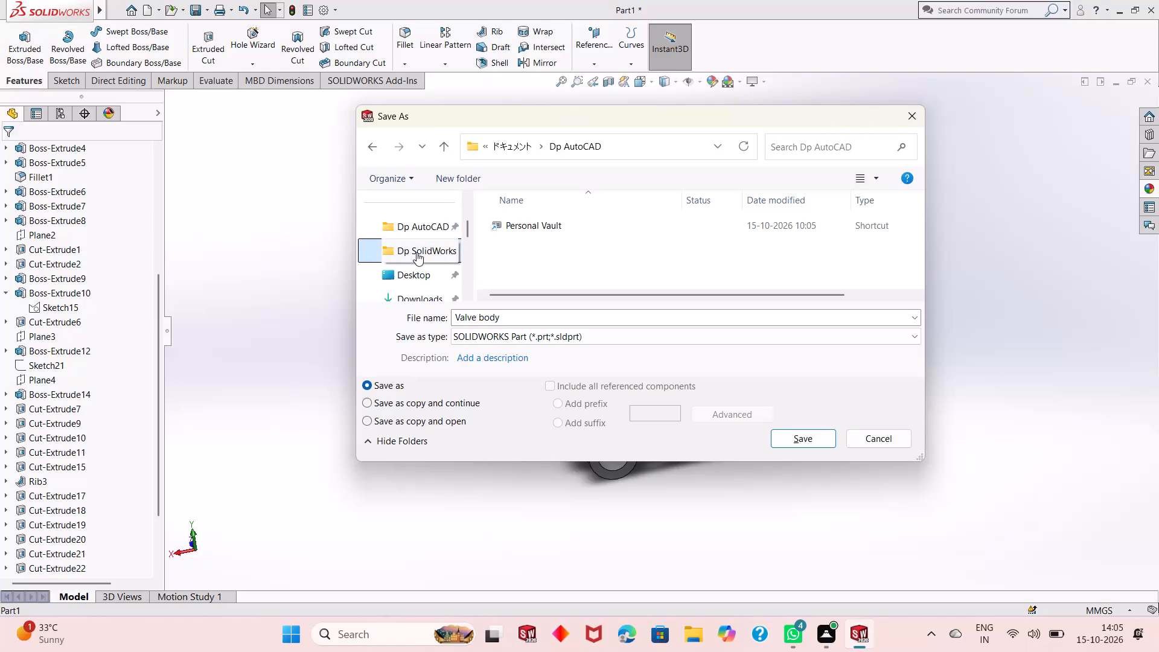
{"action": "left_click", "coordinate": [417, 252]}
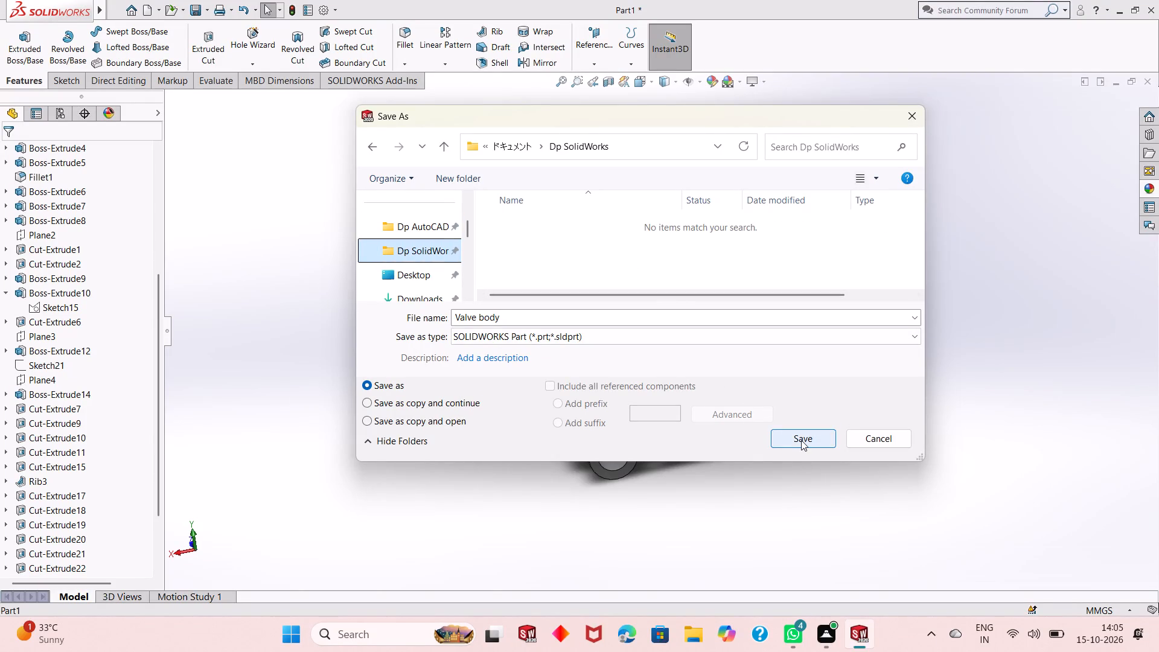
{"action": "left_click", "coordinate": [801, 440]}
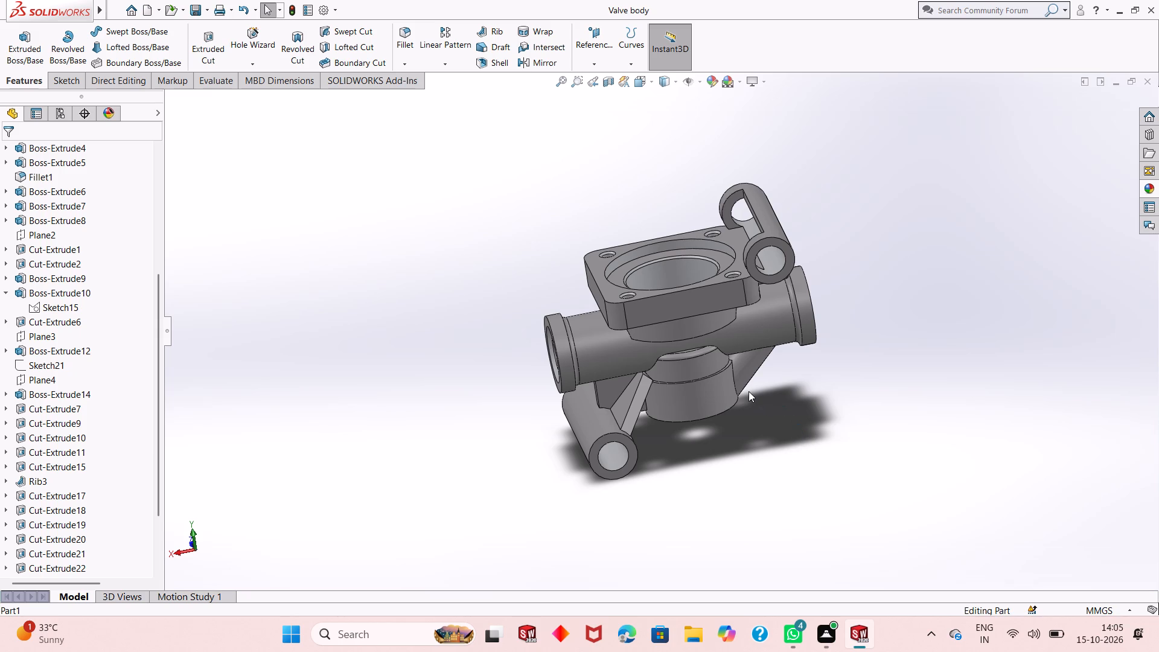
Save a PDF version of the part, named Valve body, in the Dp SolidWorks folder.
{"action": "left_click", "coordinate": [205, 10]}
{"action": "left_click", "coordinate": [206, 36]}
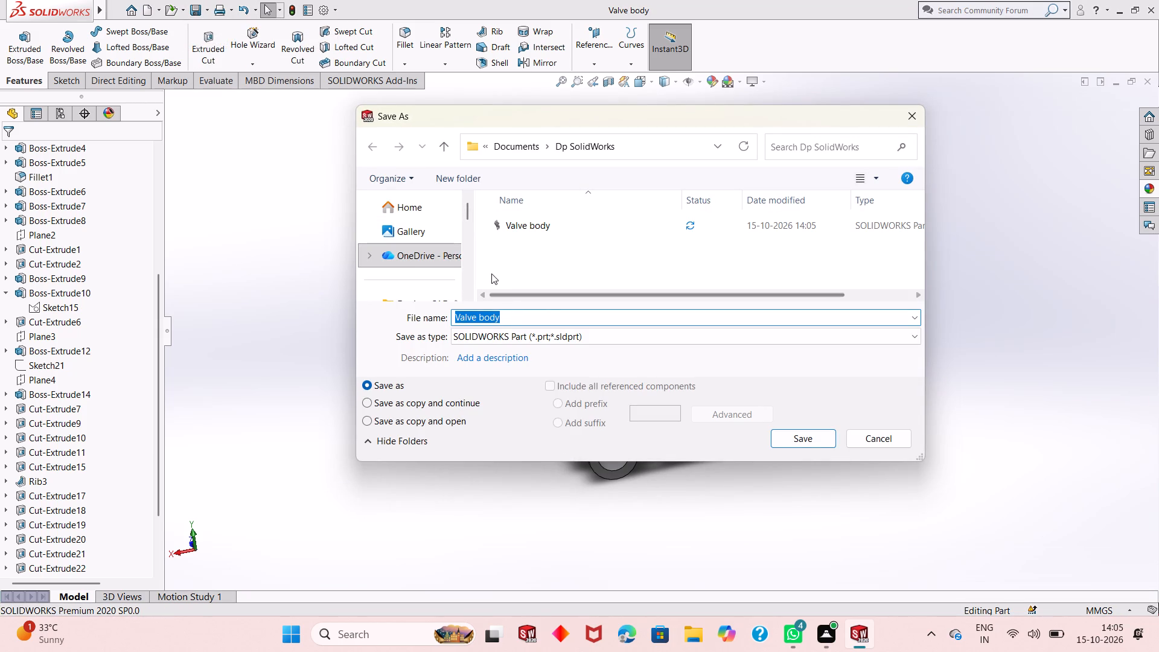
{"action": "scroll", "coordinate": [420, 269], "scroll_direction": "down", "scroll_amount": 1}
{"action": "left_click", "coordinate": [420, 269]}
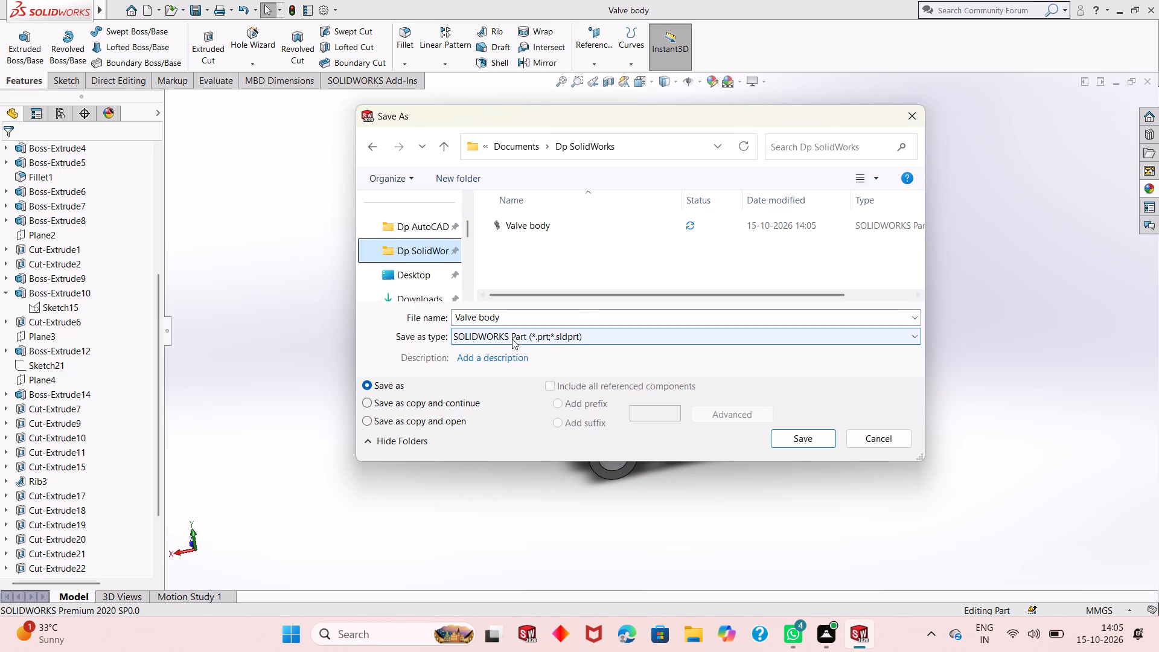
{"action": "left_click", "coordinate": [548, 336]}
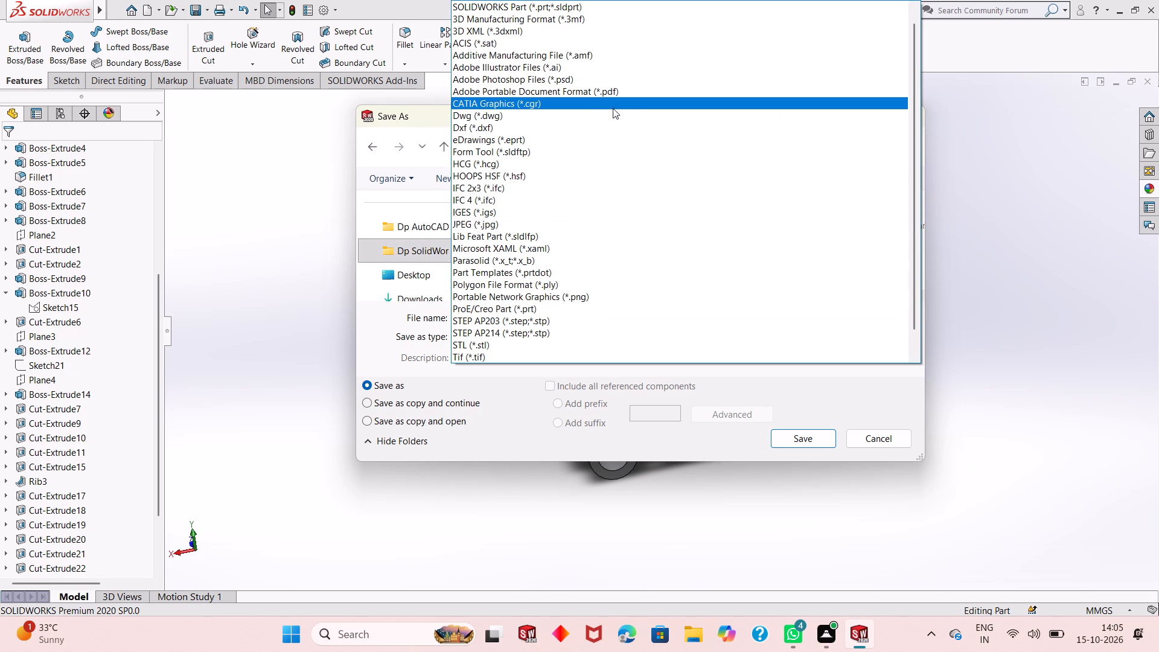
{"action": "left_click", "coordinate": [617, 93]}
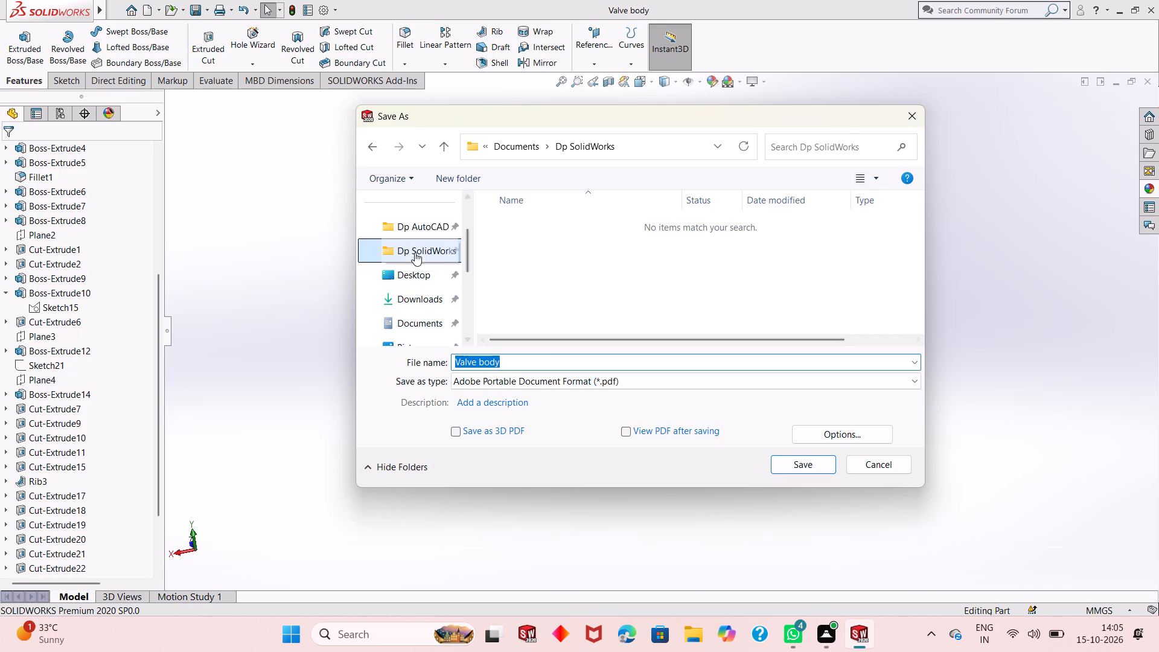
{"action": "left_click", "coordinate": [796, 468]}
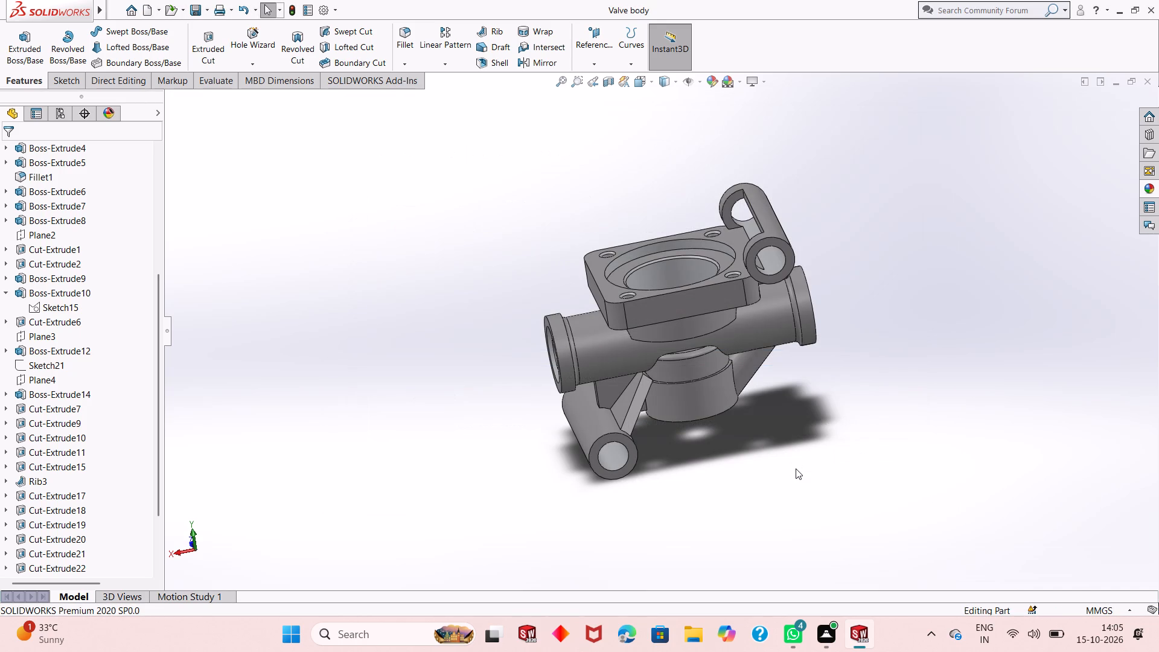